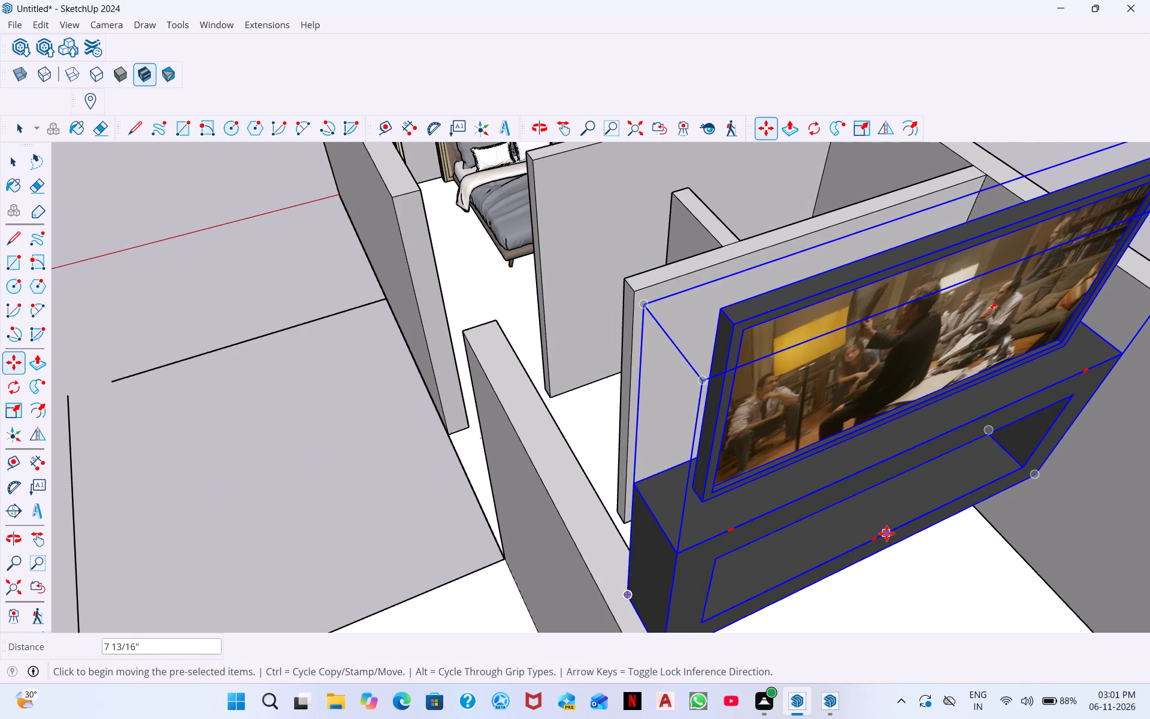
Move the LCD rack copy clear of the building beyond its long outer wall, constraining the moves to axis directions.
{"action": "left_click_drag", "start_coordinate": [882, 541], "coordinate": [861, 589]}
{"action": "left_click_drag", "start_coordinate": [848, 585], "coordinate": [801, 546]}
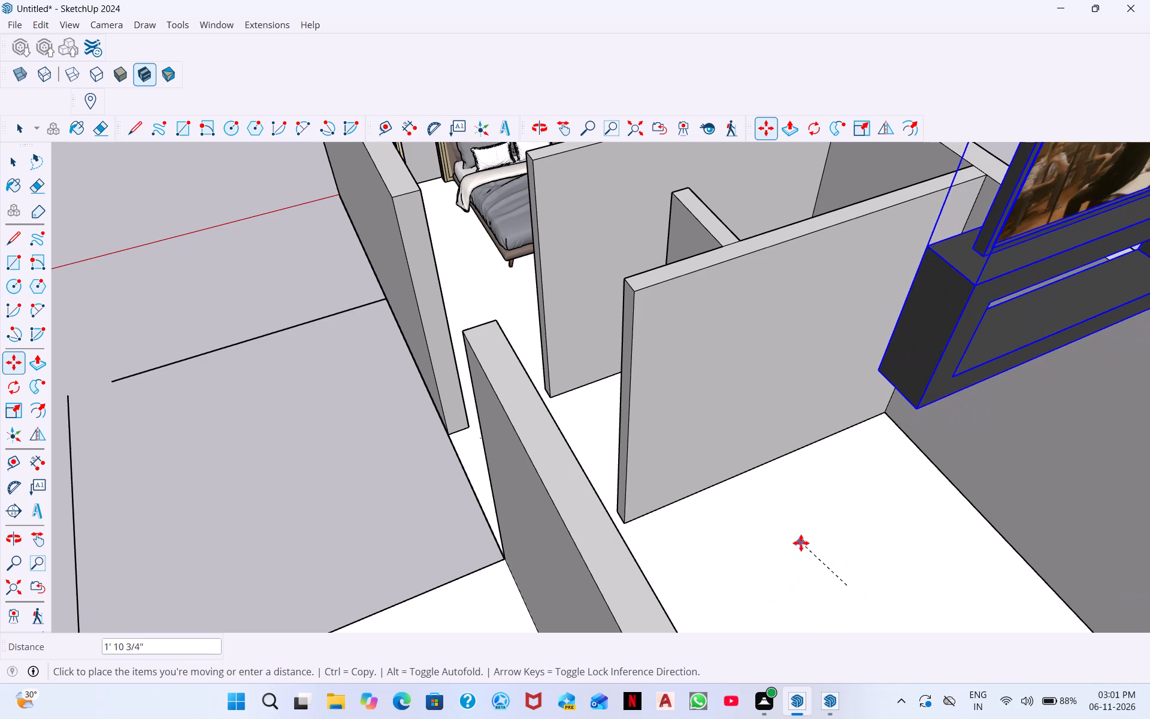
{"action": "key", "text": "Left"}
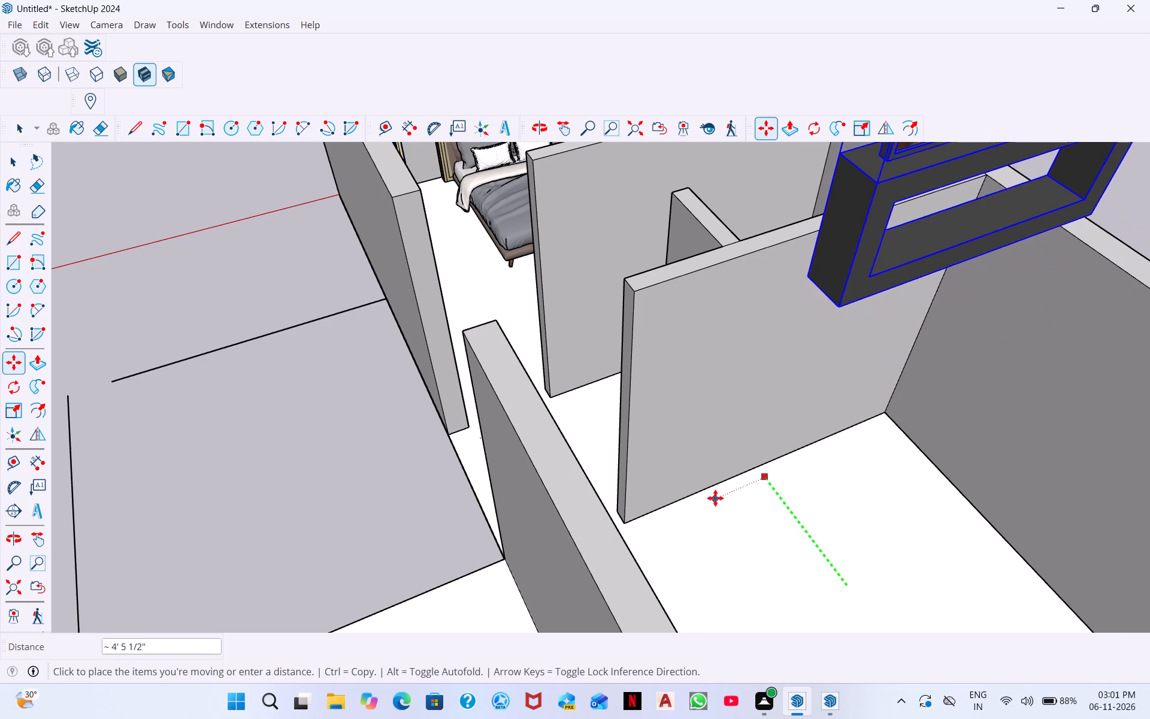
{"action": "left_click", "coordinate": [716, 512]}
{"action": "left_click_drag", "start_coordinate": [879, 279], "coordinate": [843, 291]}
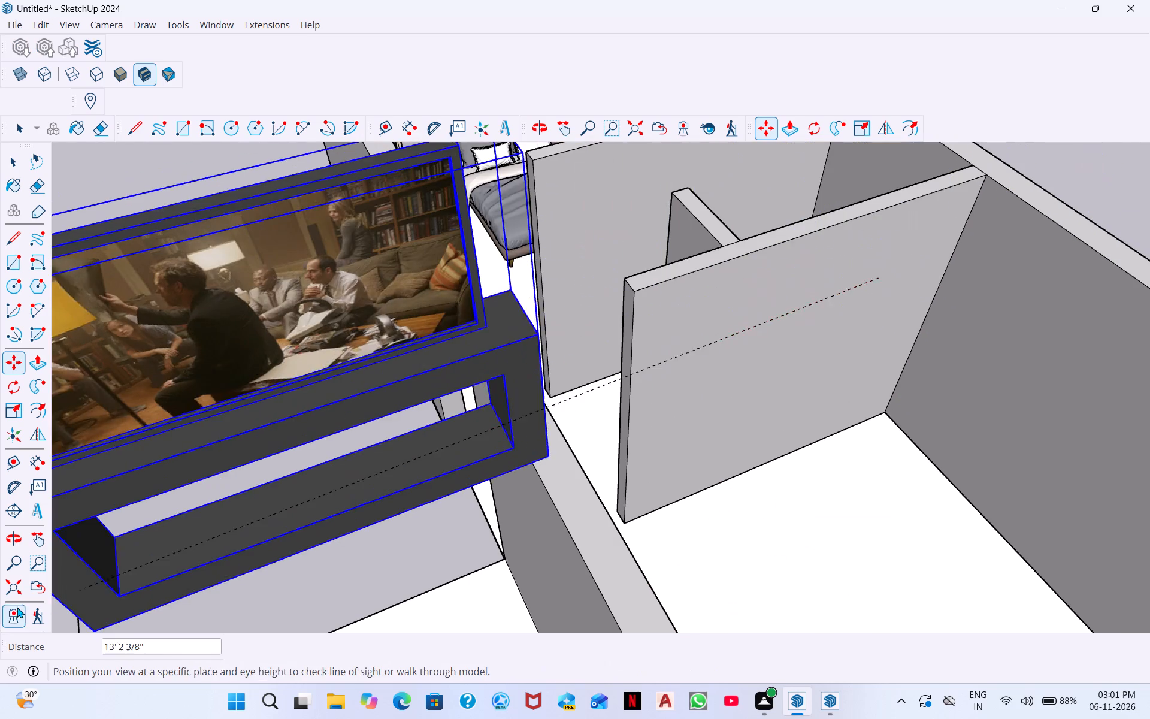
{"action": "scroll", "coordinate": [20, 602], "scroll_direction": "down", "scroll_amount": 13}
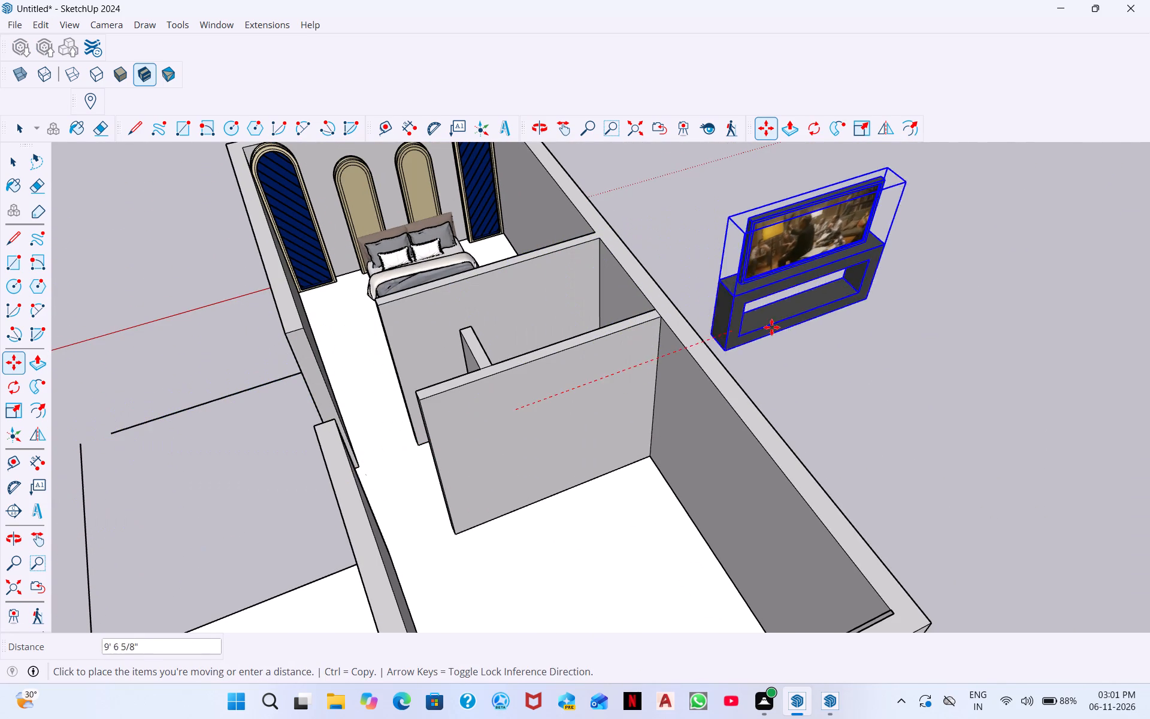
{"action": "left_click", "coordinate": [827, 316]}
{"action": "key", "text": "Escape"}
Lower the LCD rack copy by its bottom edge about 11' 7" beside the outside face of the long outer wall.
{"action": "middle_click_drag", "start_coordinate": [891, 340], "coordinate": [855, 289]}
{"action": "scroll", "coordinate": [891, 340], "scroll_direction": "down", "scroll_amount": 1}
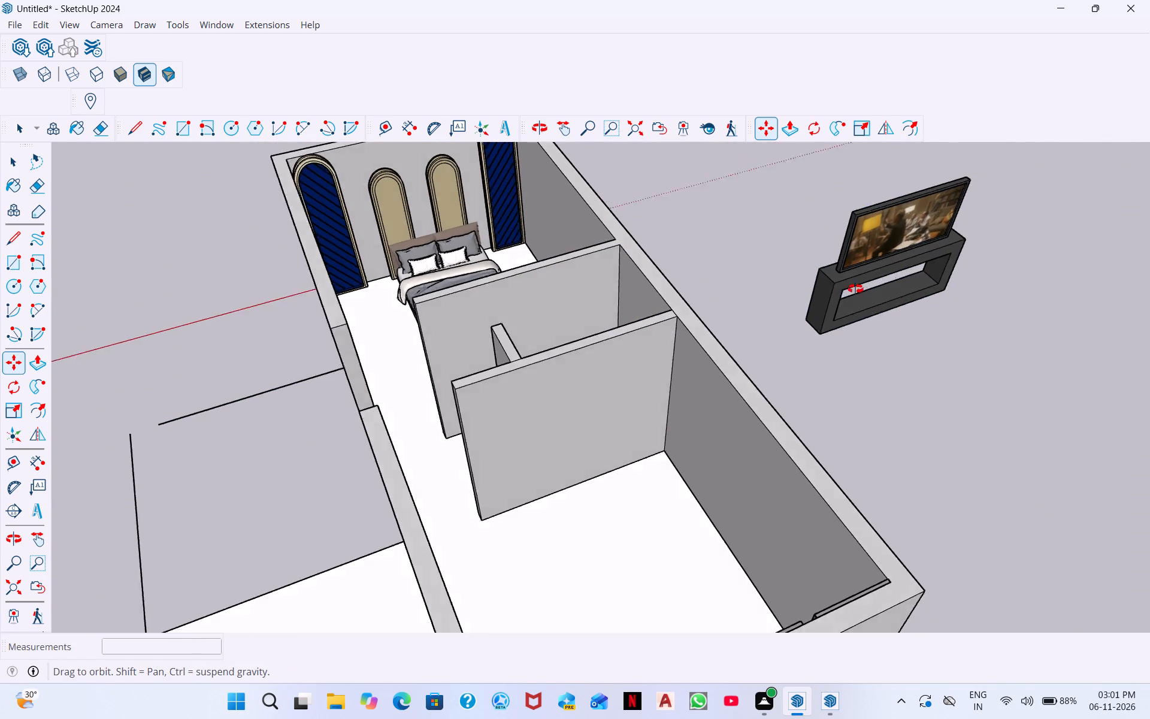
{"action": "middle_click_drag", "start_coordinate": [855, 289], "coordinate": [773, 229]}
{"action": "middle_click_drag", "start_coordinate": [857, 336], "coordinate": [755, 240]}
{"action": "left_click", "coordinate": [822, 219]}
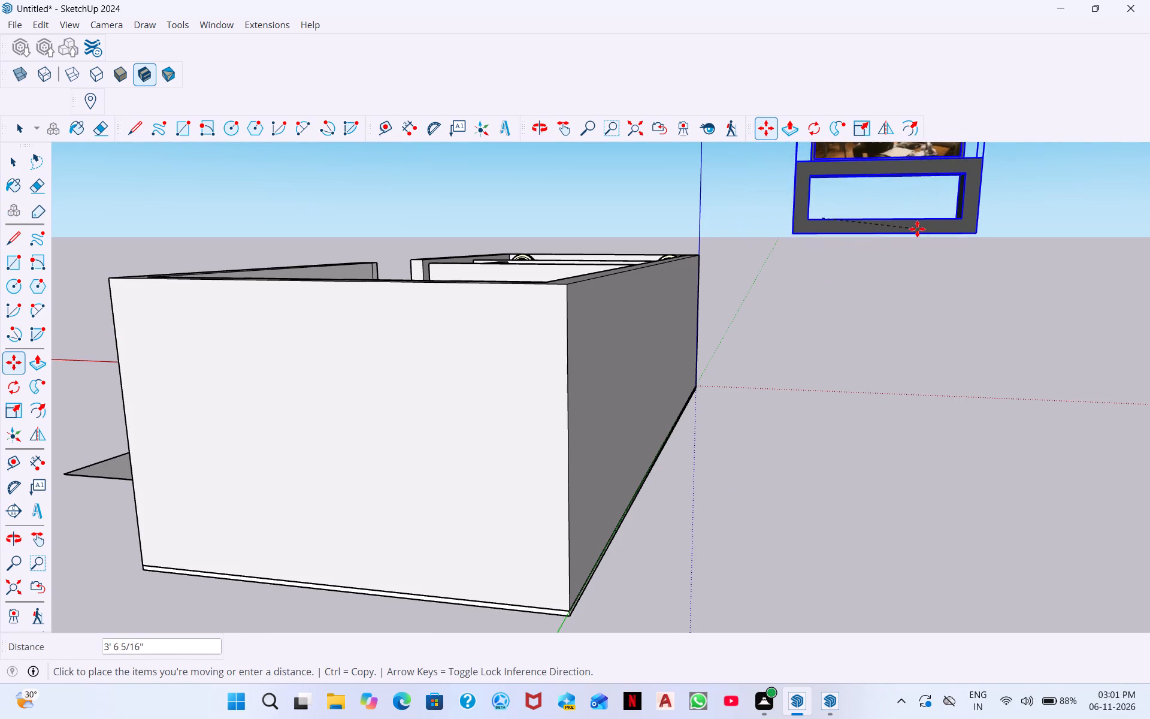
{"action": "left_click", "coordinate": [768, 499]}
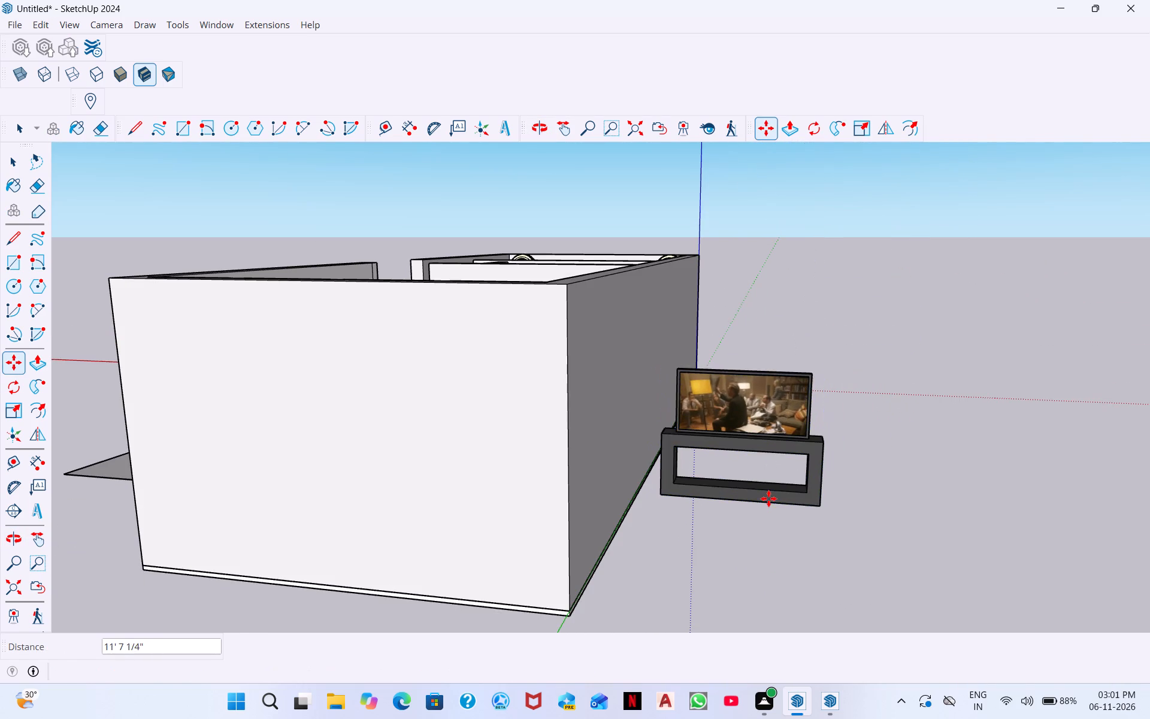
Move the LCD rack copy by its lower corner about 12' onto the end room's floor, in front of the partition wall.
{"action": "left_click", "coordinate": [662, 497]}
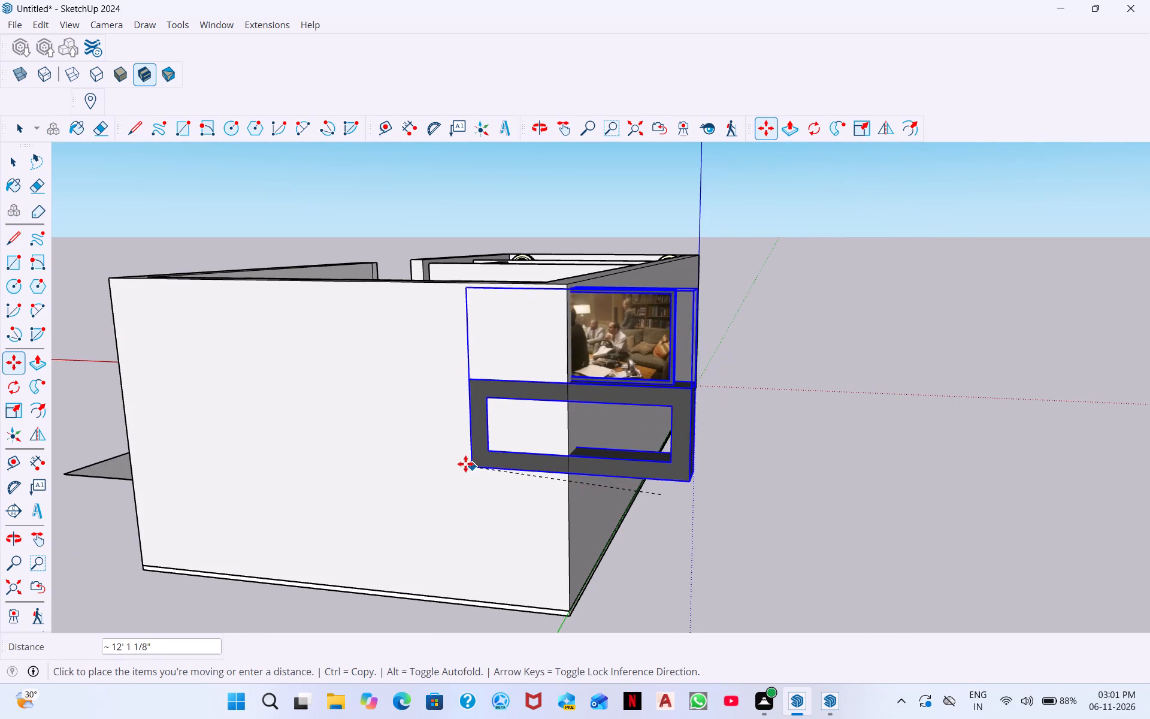
{"action": "middle_click_drag", "start_coordinate": [567, 509], "coordinate": [575, 553]}
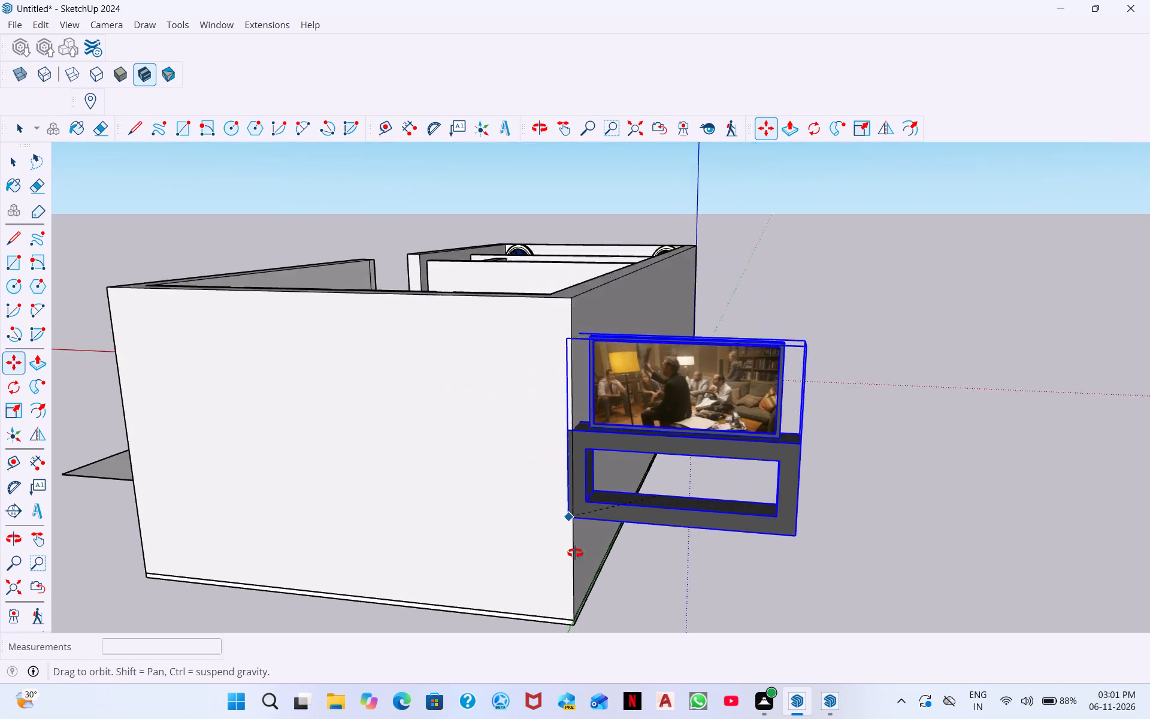
{"action": "middle_click_drag", "start_coordinate": [575, 553], "coordinate": [577, 687]}
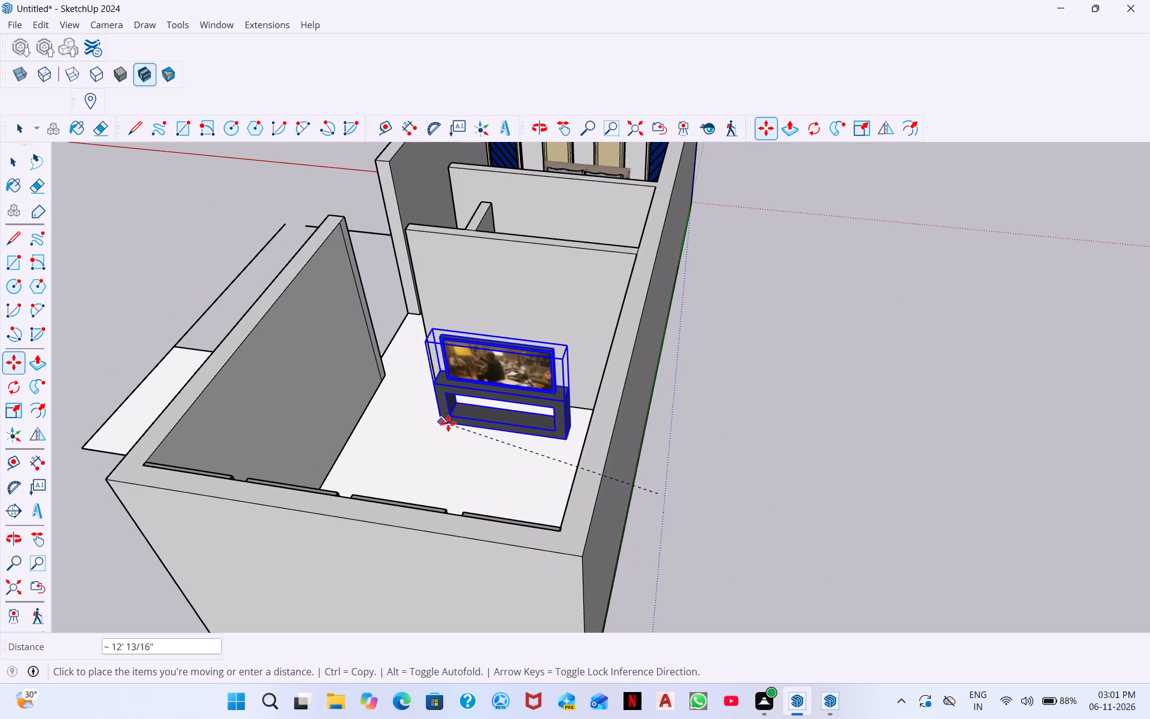
{"action": "left_click", "coordinate": [465, 413]}
Shift the LCD rack copy by its lower back corner about 6 1/8" along the partition wall's base toward the passage.
{"action": "middle_click_drag", "start_coordinate": [541, 391], "coordinate": [555, 343]}
{"action": "middle_click_drag", "start_coordinate": [543, 381], "coordinate": [562, 333]}
{"action": "scroll", "coordinate": [568, 318], "scroll_direction": "up", "scroll_amount": 3}
{"action": "middle_click_drag", "start_coordinate": [564, 362], "coordinate": [541, 513]}
{"action": "scroll", "coordinate": [540, 262], "scroll_direction": "up", "scroll_amount": 5}
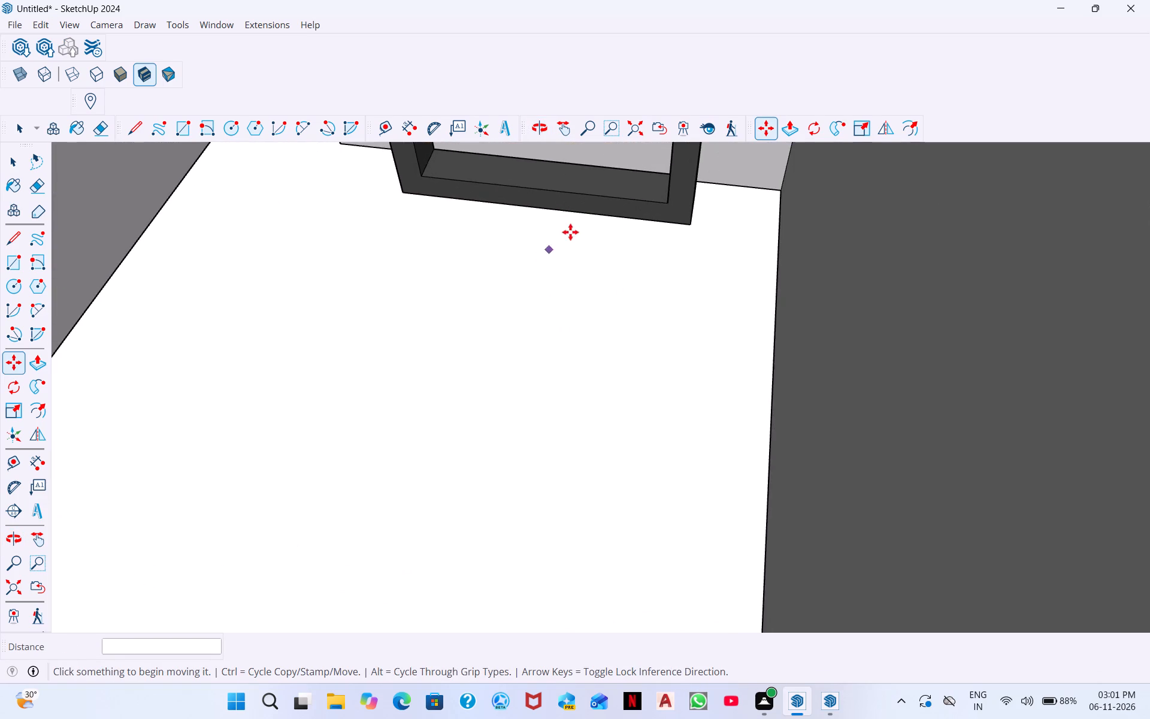
{"action": "middle_click_drag", "start_coordinate": [570, 230], "coordinate": [612, 328]}
{"action": "scroll", "coordinate": [364, 281], "scroll_direction": "up", "scroll_amount": 7}
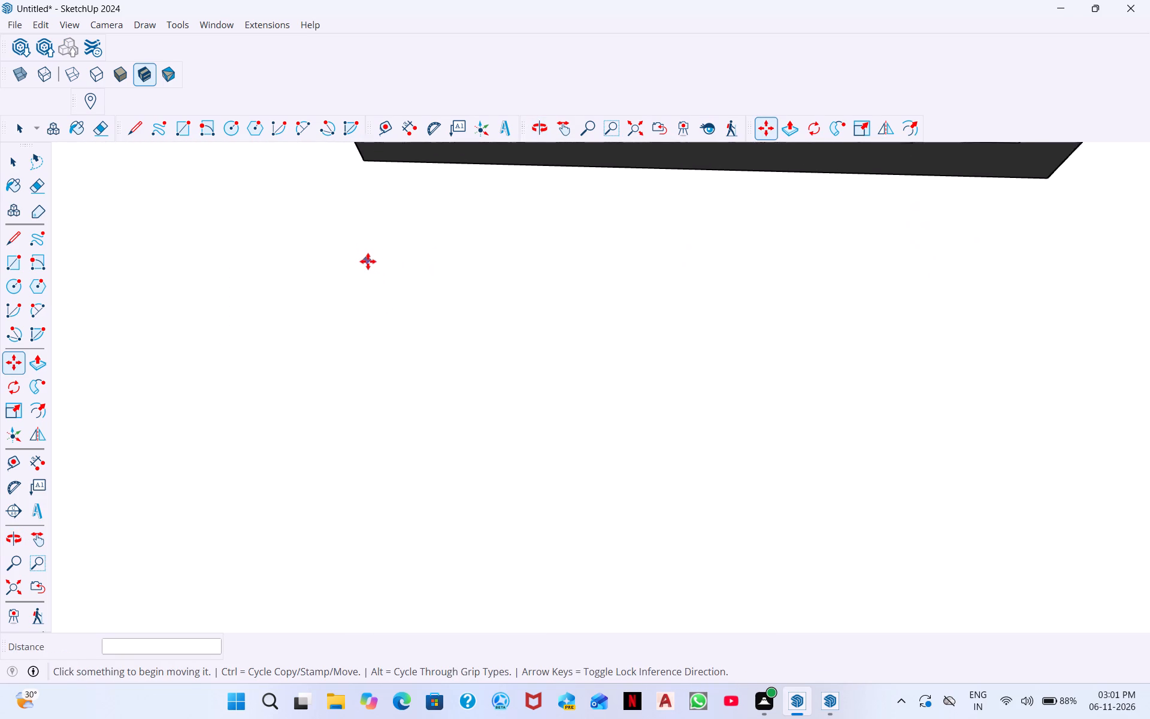
{"action": "scroll", "coordinate": [368, 261], "scroll_direction": "up", "scroll_amount": 1}
{"action": "middle_click_drag", "start_coordinate": [429, 258], "coordinate": [477, 161]}
{"action": "middle_click_drag", "start_coordinate": [437, 250], "coordinate": [455, 194]}
{"action": "middle_click_drag", "start_coordinate": [410, 254], "coordinate": [435, 181]}
{"action": "middle_click_drag", "start_coordinate": [456, 222], "coordinate": [470, 179]}
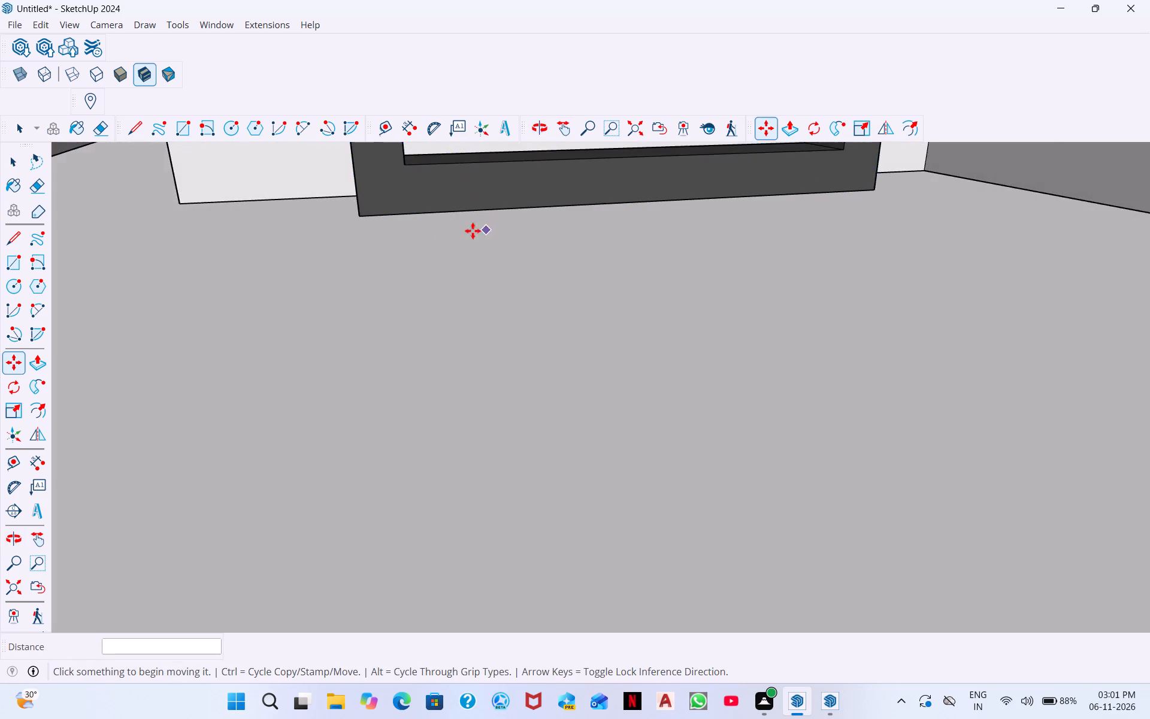
{"action": "scroll", "coordinate": [405, 228], "scroll_direction": "up", "scroll_amount": 3}
{"action": "scroll", "coordinate": [401, 226], "scroll_direction": "down", "scroll_amount": 5}
{"action": "scroll", "coordinate": [577, 225], "scroll_direction": "down", "scroll_amount": 1}
{"action": "middle_click_drag", "start_coordinate": [577, 225], "coordinate": [605, 276]}
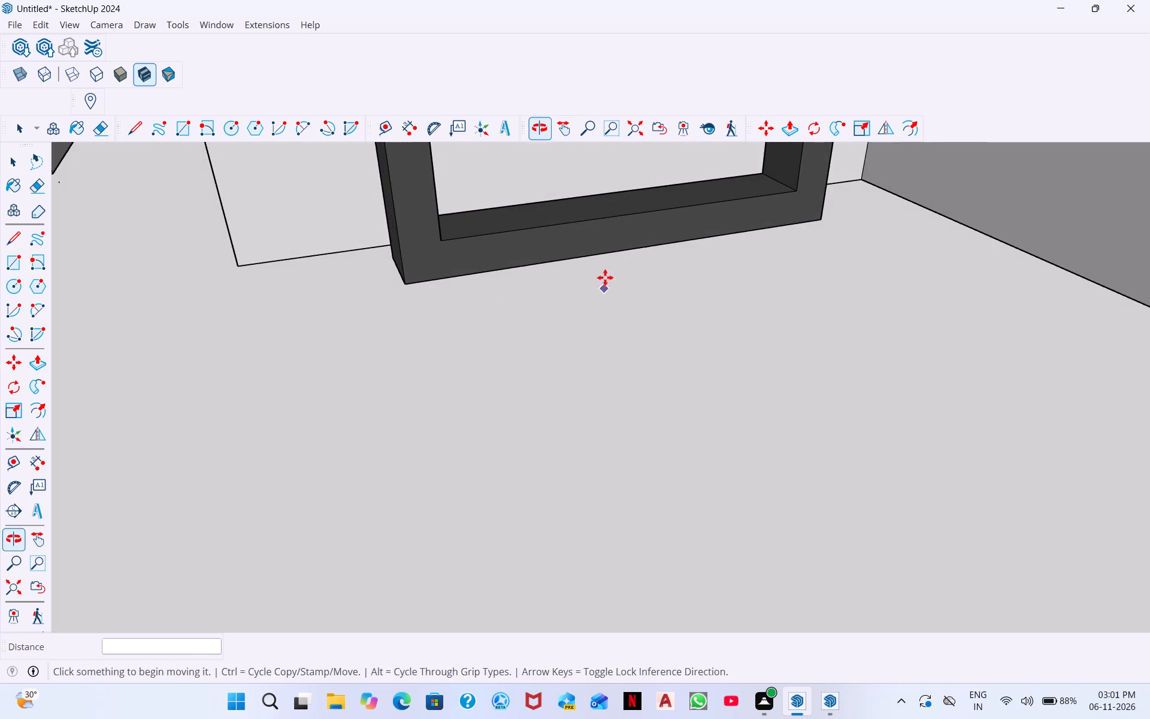
{"action": "middle_click_drag", "start_coordinate": [449, 309], "coordinate": [553, 263]}
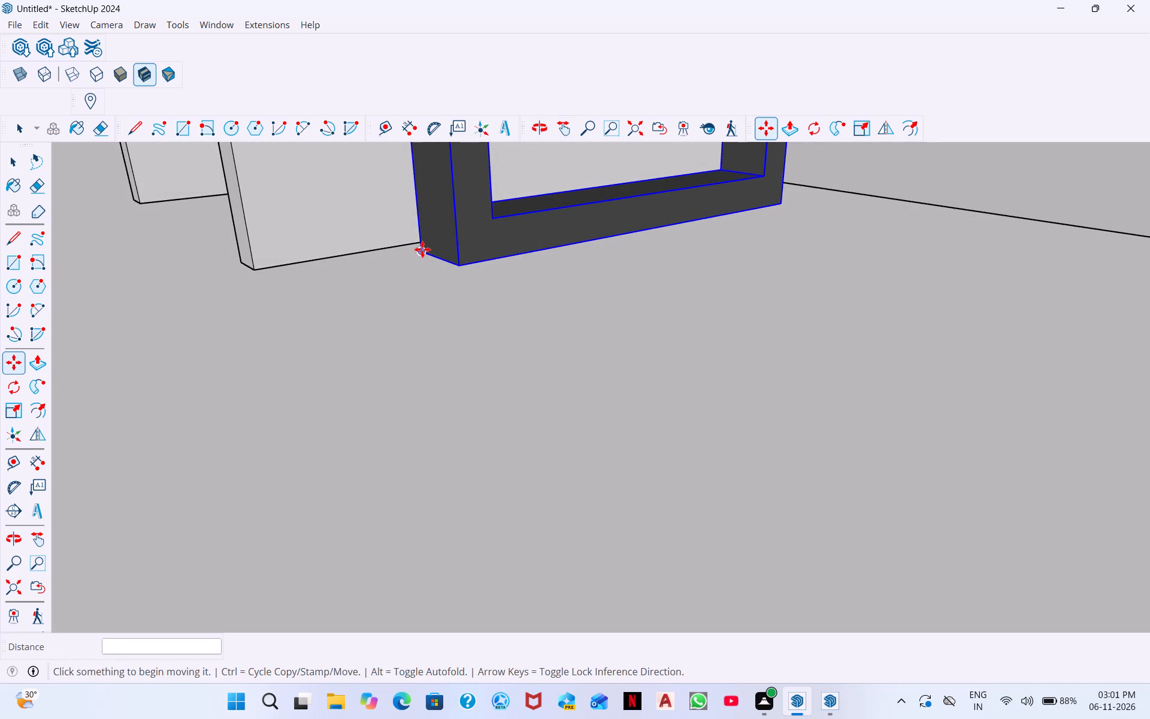
{"action": "left_click", "coordinate": [422, 250]}
{"action": "left_click", "coordinate": [404, 239]}
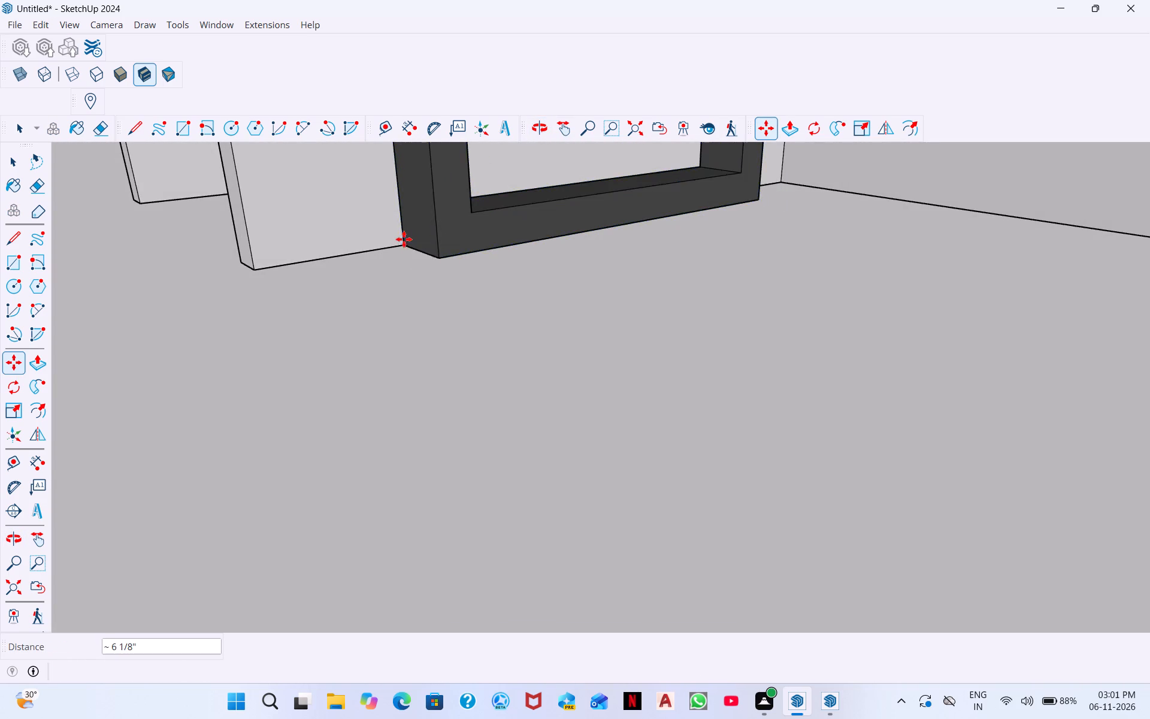
Examine both furnished rooms, the partition walls and the two LCD racks from several angles.
{"action": "scroll", "coordinate": [405, 241], "scroll_direction": "down", "scroll_amount": 7}
{"action": "scroll", "coordinate": [555, 237], "scroll_direction": "down", "scroll_amount": 7}
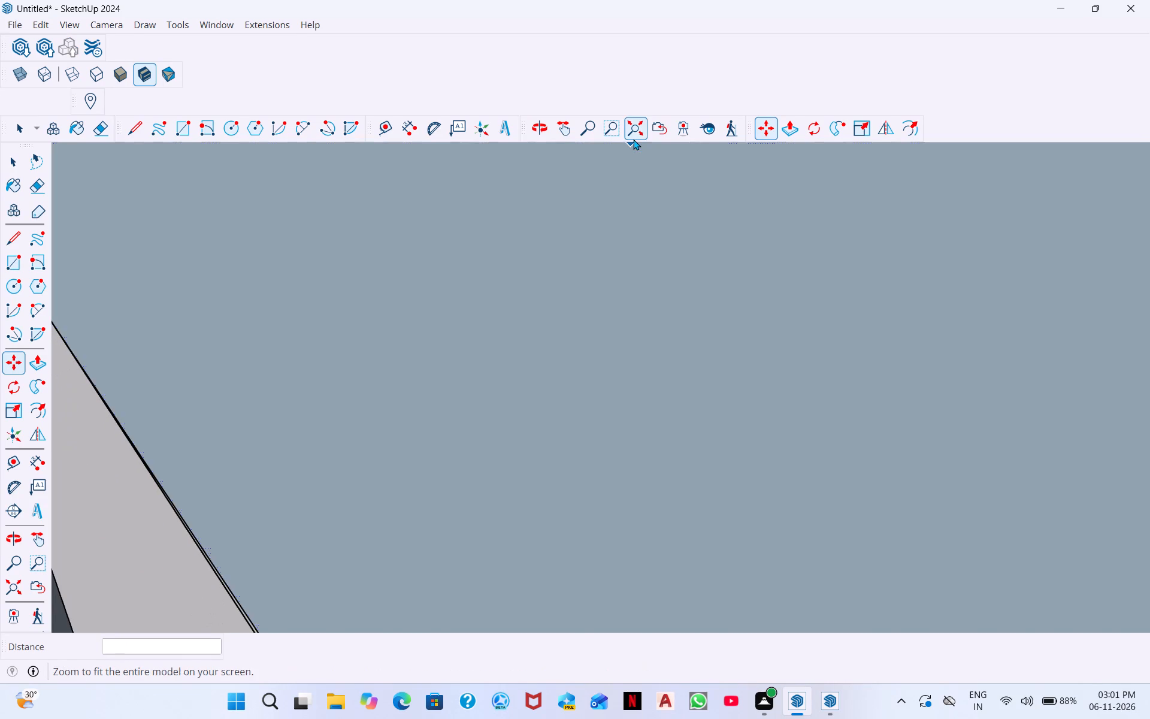
{"action": "left_click", "coordinate": [633, 139]}
{"action": "scroll", "coordinate": [579, 212], "scroll_direction": "down", "scroll_amount": 3}
{"action": "scroll", "coordinate": [604, 286], "scroll_direction": "down", "scroll_amount": 1}
{"action": "middle_click_drag", "start_coordinate": [610, 295], "coordinate": [627, 320]}
{"action": "middle_click_drag", "start_coordinate": [691, 198], "coordinate": [701, 391]}
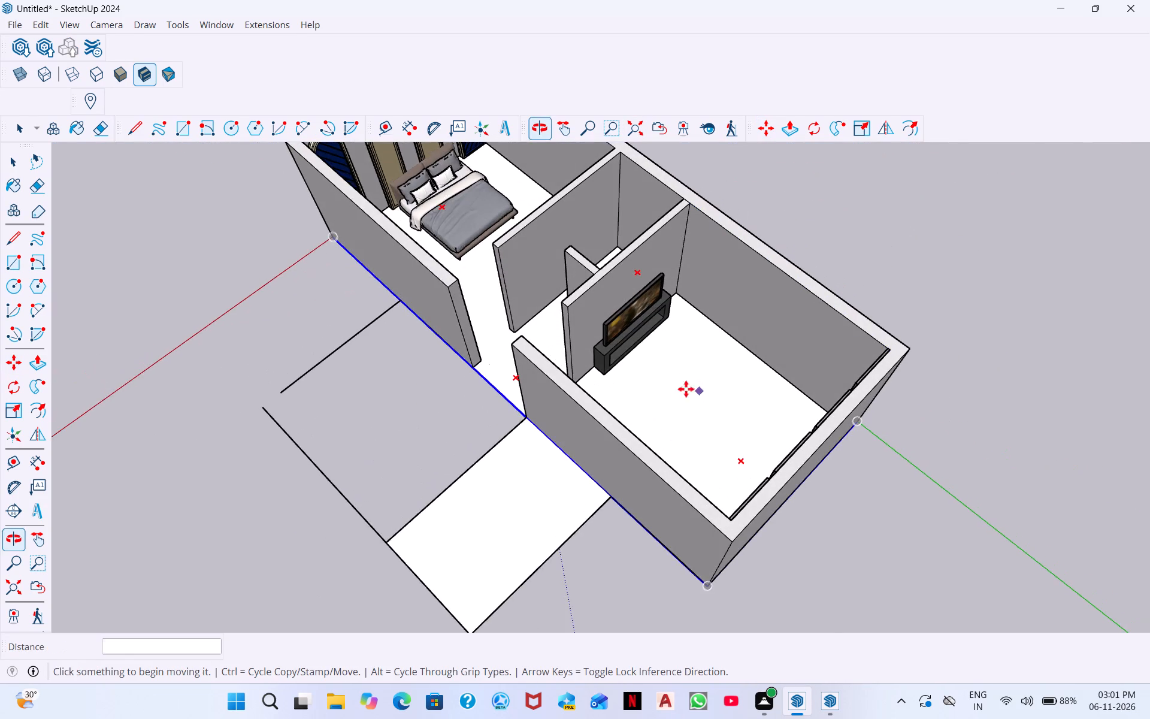
{"action": "scroll", "coordinate": [661, 368], "scroll_direction": "up", "scroll_amount": 2}
{"action": "scroll", "coordinate": [627, 345], "scroll_direction": "down", "scroll_amount": 4}
{"action": "middle_click_drag", "start_coordinate": [593, 367], "coordinate": [766, 363]}
{"action": "middle_click_drag", "start_coordinate": [595, 389], "coordinate": [800, 354]}
{"action": "middle_click_drag", "start_coordinate": [581, 367], "coordinate": [740, 356]}
{"action": "middle_click_drag", "start_coordinate": [594, 436], "coordinate": [611, 370]}
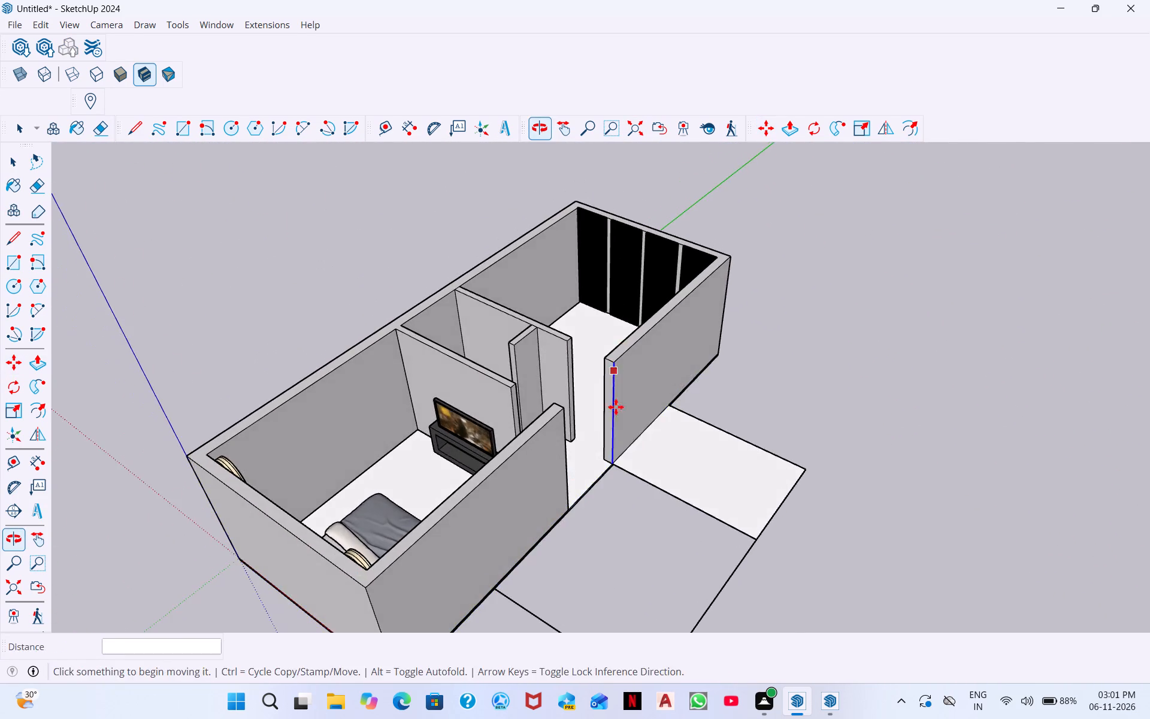
{"action": "middle_click_drag", "start_coordinate": [636, 438], "coordinate": [352, 428]}
{"action": "middle_click_drag", "start_coordinate": [574, 401], "coordinate": [482, 402]}
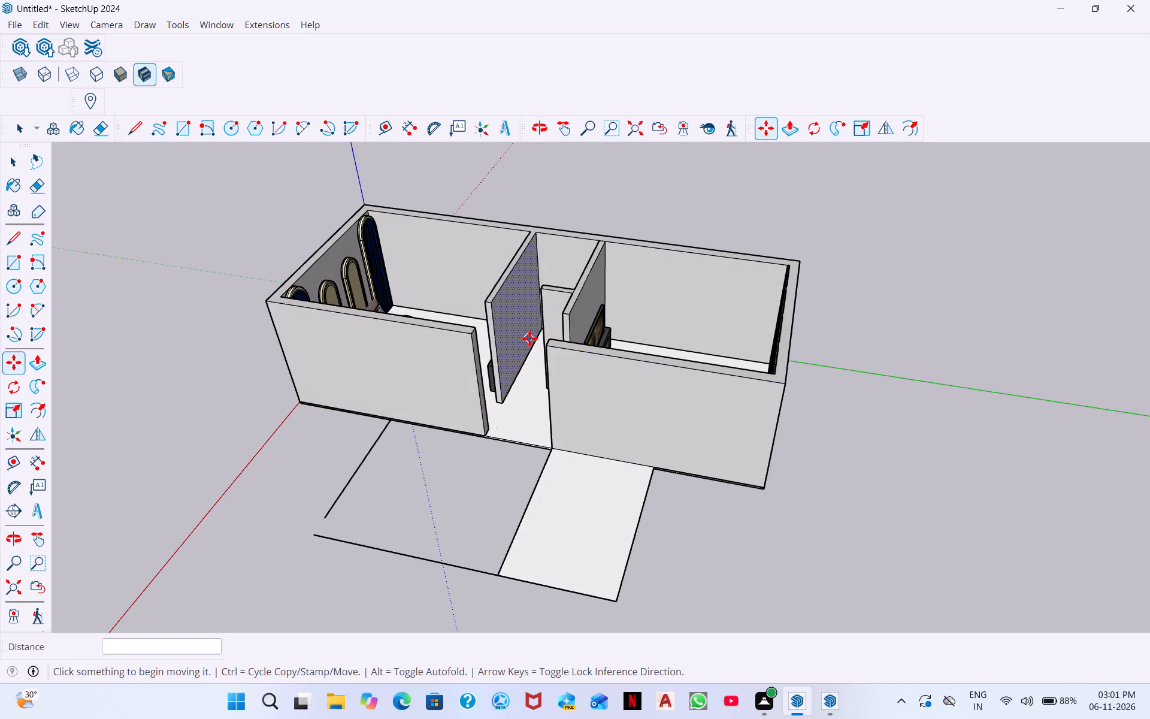
{"action": "scroll", "coordinate": [529, 338], "scroll_direction": "up", "scroll_amount": 11}
{"action": "middle_click_drag", "start_coordinate": [591, 337], "coordinate": [694, 326]}
{"action": "scroll", "coordinate": [608, 396], "scroll_direction": "up", "scroll_amount": 3}
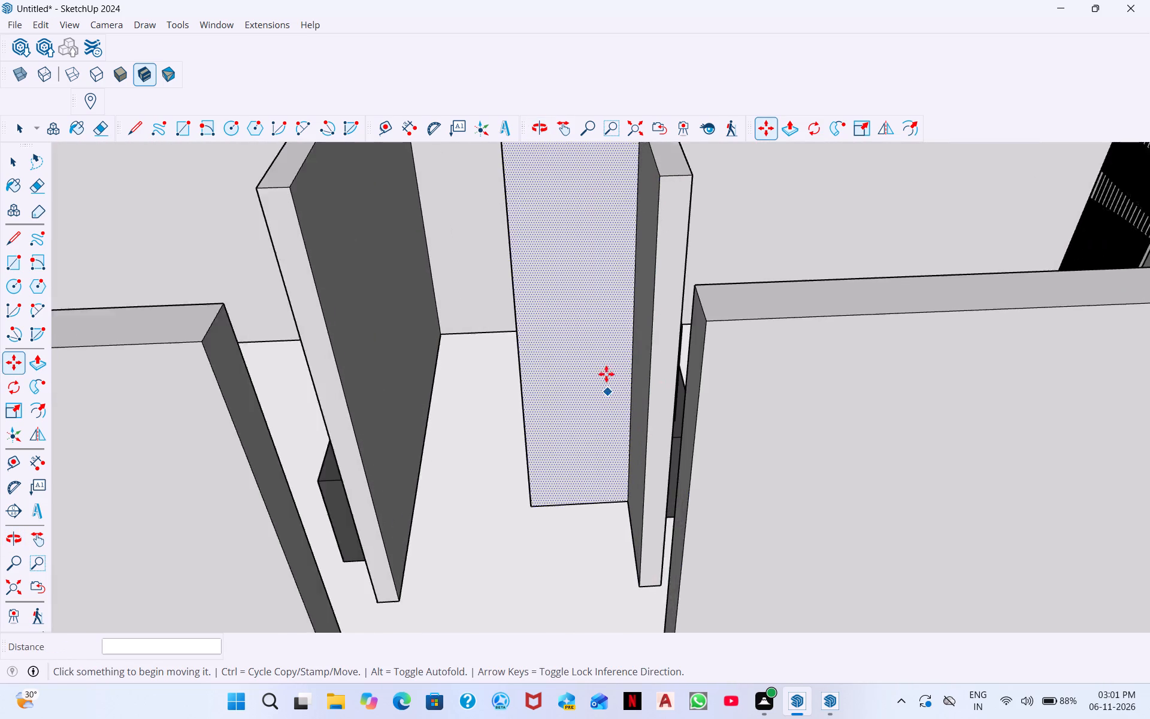
{"action": "scroll", "coordinate": [606, 374], "scroll_direction": "up", "scroll_amount": 6}
{"action": "scroll", "coordinate": [612, 369], "scroll_direction": "down", "scroll_amount": 9}
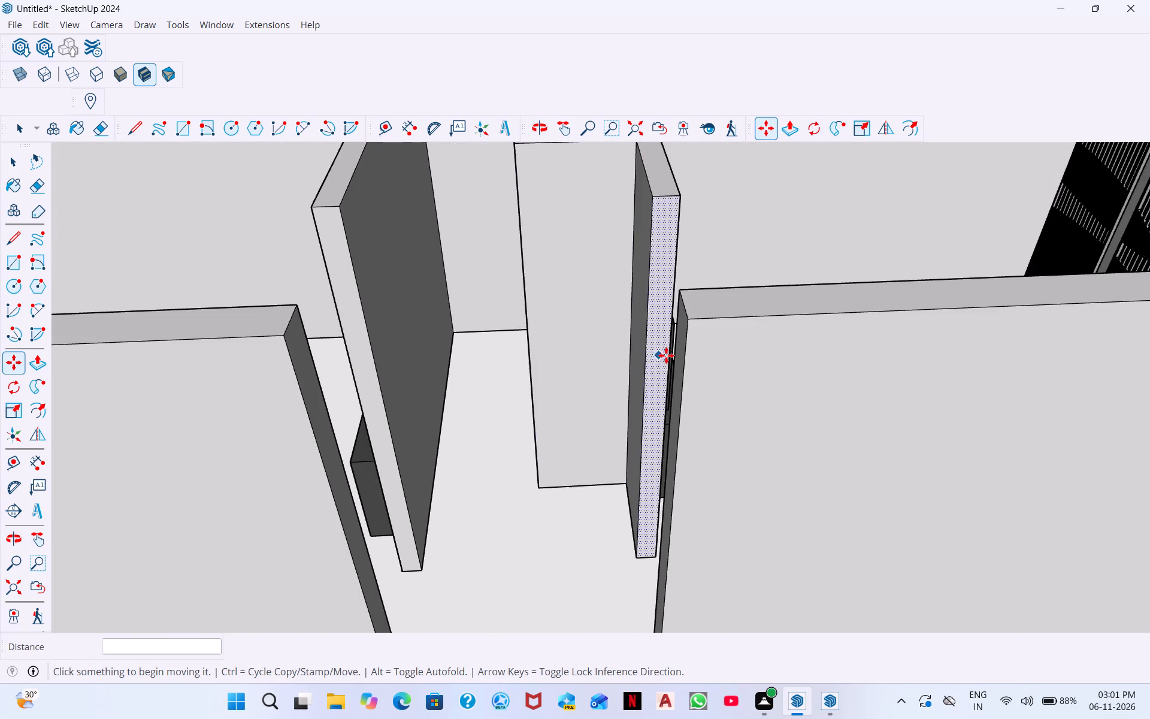
{"action": "scroll", "coordinate": [532, 379], "scroll_direction": "down", "scroll_amount": 7}
{"action": "middle_click_drag", "start_coordinate": [619, 405], "coordinate": [583, 436]}
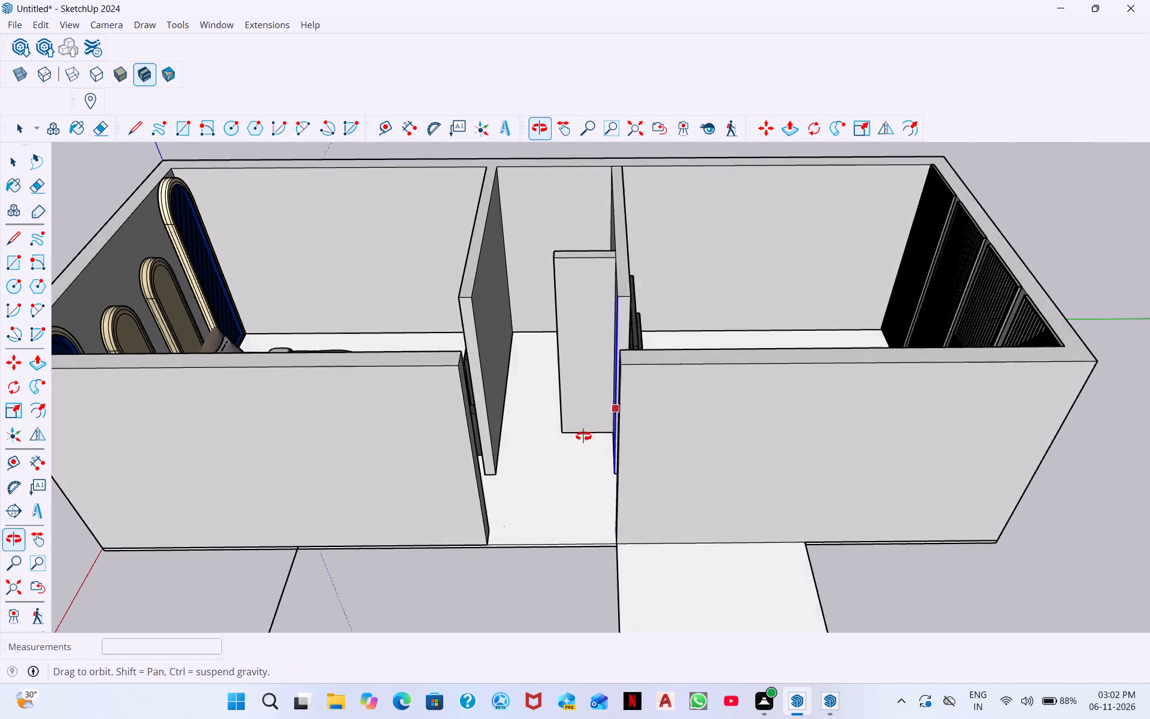
{"action": "middle_click_drag", "start_coordinate": [583, 436], "coordinate": [519, 482]}
{"action": "scroll", "coordinate": [529, 401], "scroll_direction": "up", "scroll_amount": 4}
{"action": "scroll", "coordinate": [533, 344], "scroll_direction": "up", "scroll_amount": 4}
{"action": "scroll", "coordinate": [516, 343], "scroll_direction": "down", "scroll_amount": 3}
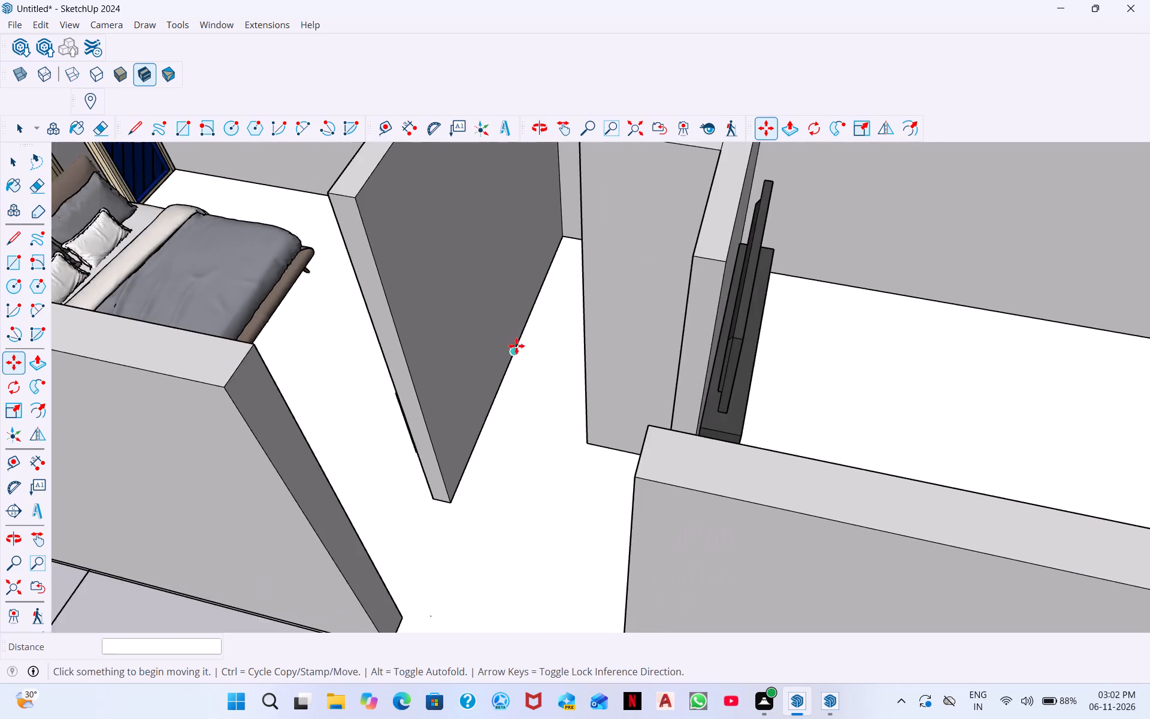
{"action": "scroll", "coordinate": [516, 346], "scroll_direction": "down", "scroll_amount": 4}
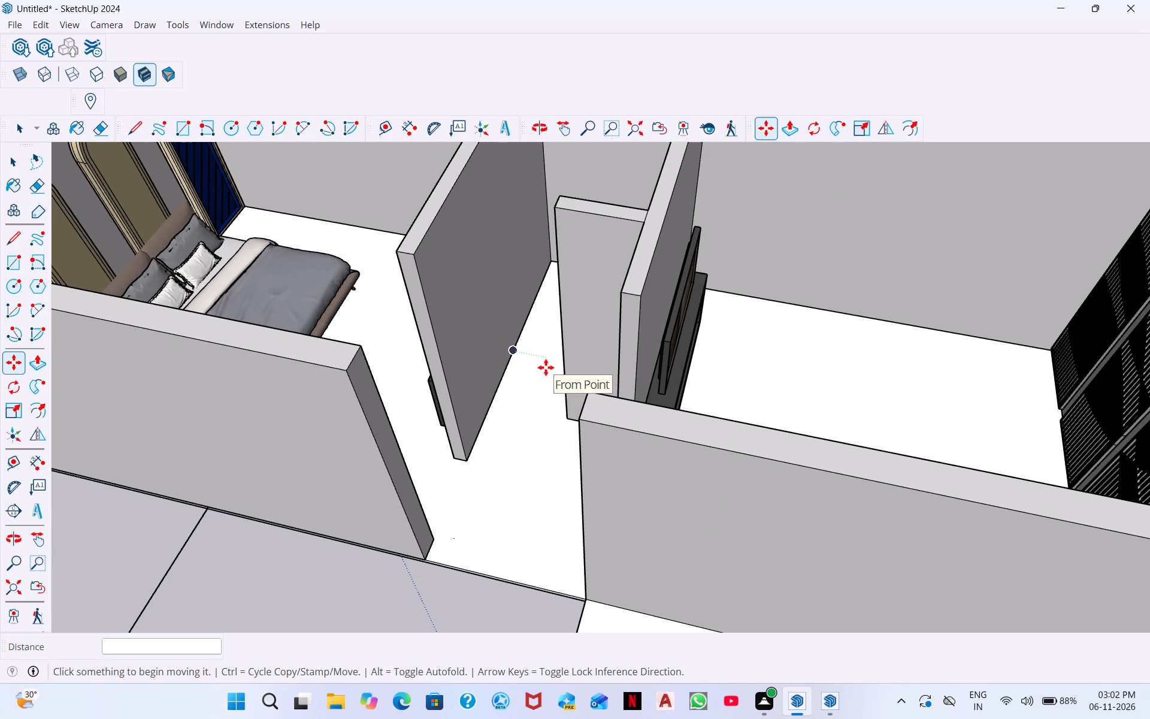
{"action": "middle_click_drag", "start_coordinate": [602, 364], "coordinate": [853, 322]}
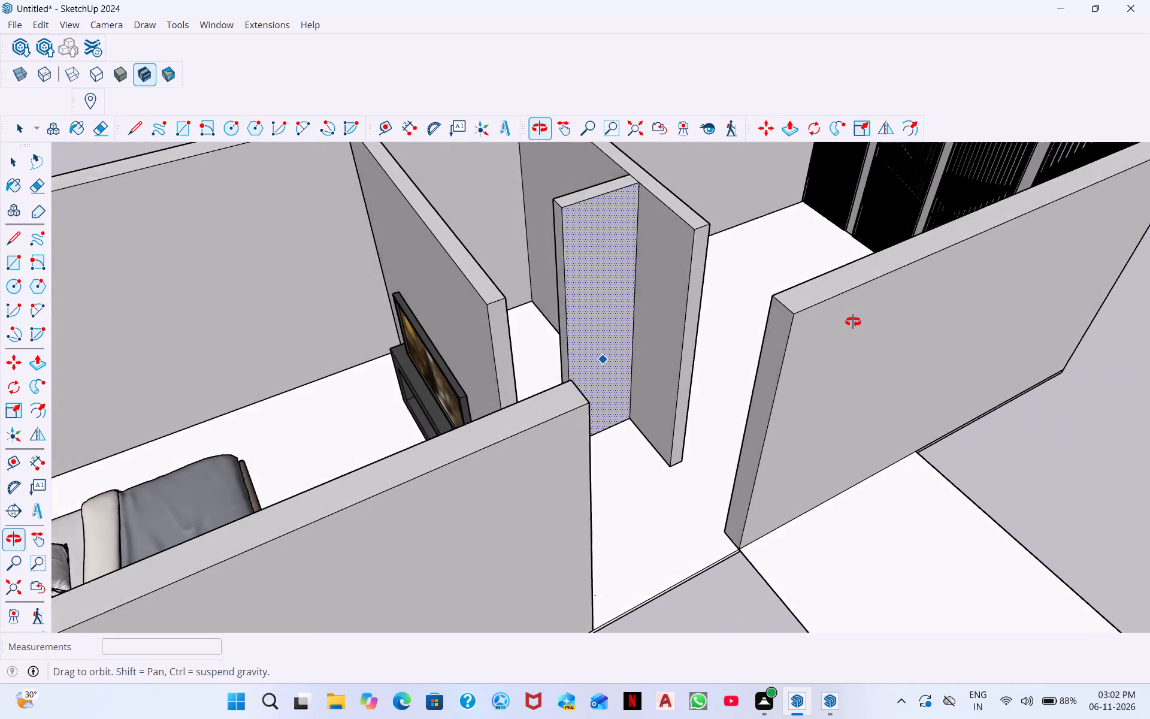
{"action": "middle_click_drag", "start_coordinate": [853, 322], "coordinate": [596, 346]}
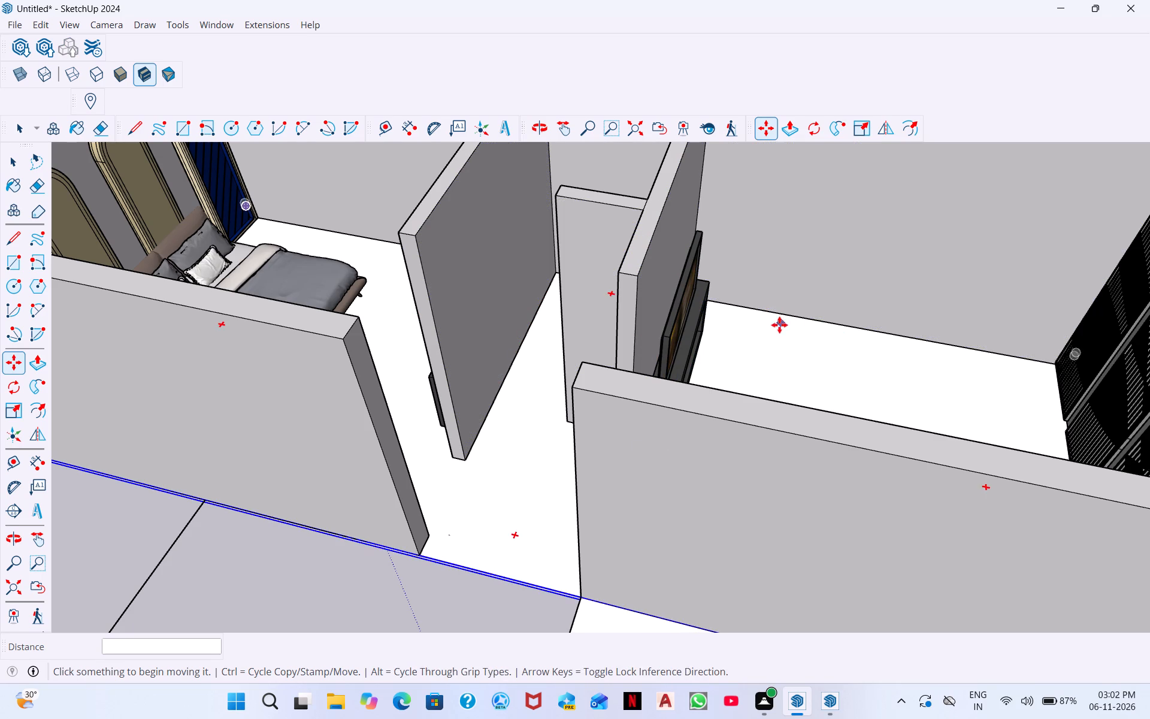
{"action": "key", "text": "space"}
{"action": "middle_click_drag", "start_coordinate": [876, 336], "coordinate": [724, 242]}
{"action": "middle_click_drag", "start_coordinate": [756, 382], "coordinate": [756, 508]}
{"action": "middle_click_drag", "start_coordinate": [726, 385], "coordinate": [746, 455]}
{"action": "scroll", "coordinate": [1126, 430], "scroll_direction": "down", "scroll_amount": 1}
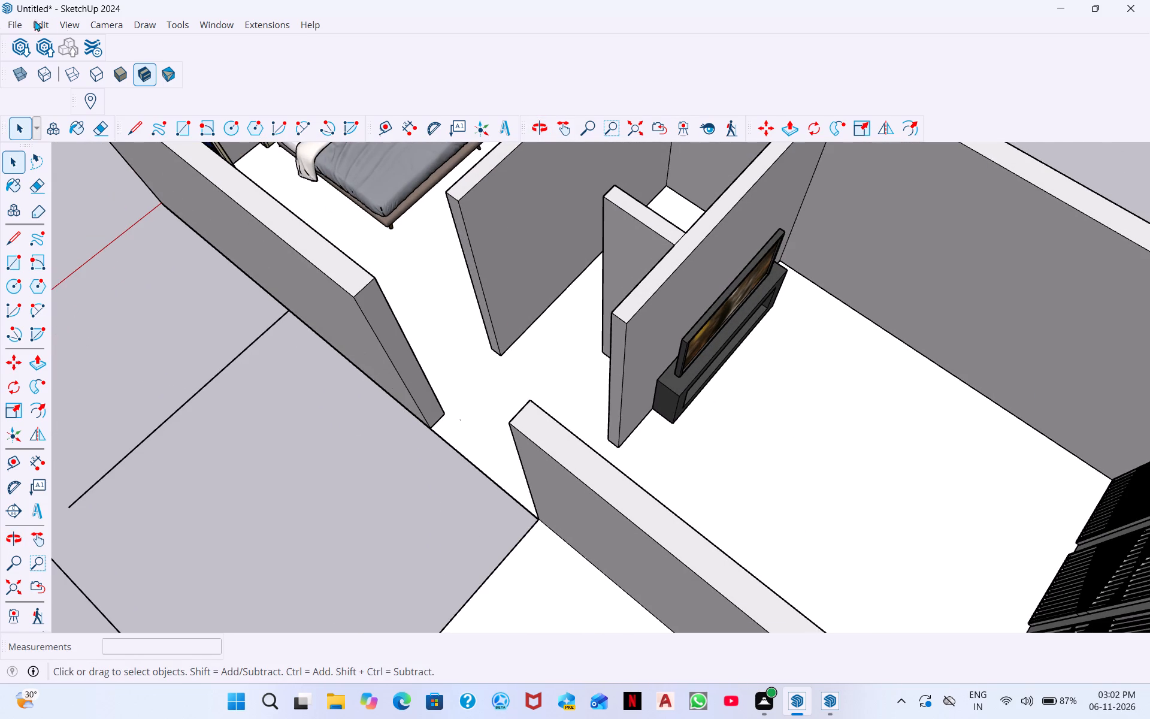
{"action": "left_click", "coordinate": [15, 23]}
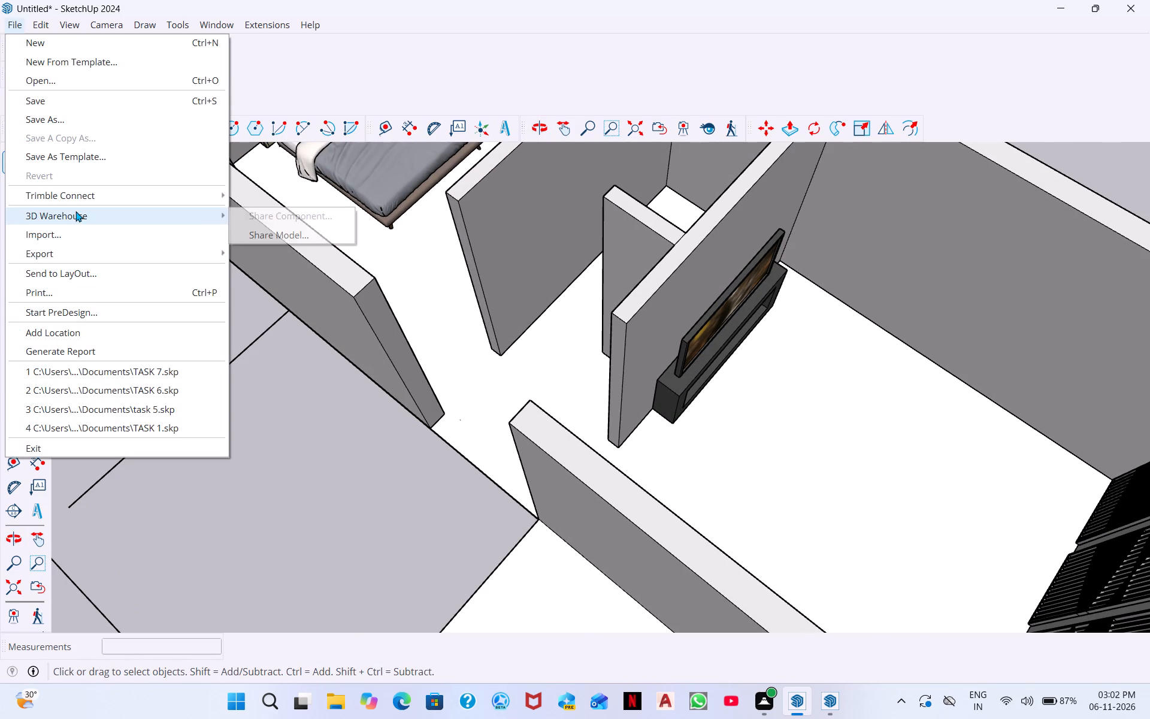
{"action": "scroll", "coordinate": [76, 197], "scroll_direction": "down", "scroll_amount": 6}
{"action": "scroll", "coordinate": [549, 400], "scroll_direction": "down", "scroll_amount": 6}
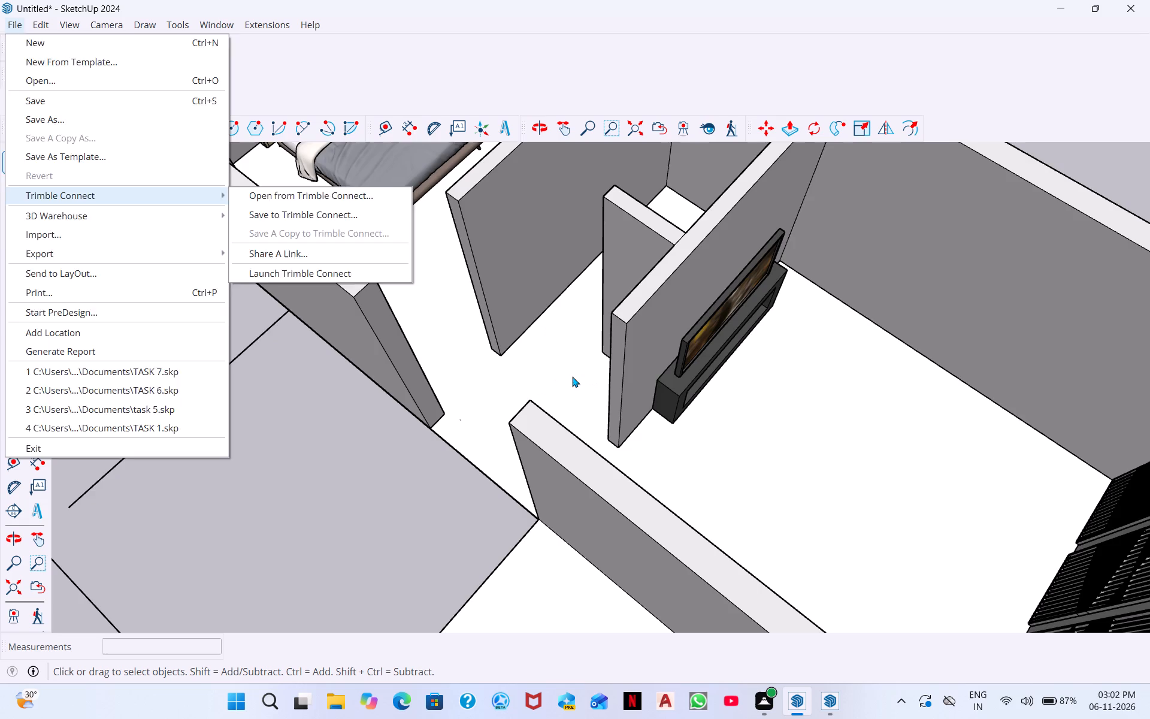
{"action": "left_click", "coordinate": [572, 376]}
Import the SOFA model from the HOME MATERIAL folder and place it on the end room's floor, facing the LCD rack.
{"action": "scroll", "coordinate": [569, 367], "scroll_direction": "down", "scroll_amount": 7}
{"action": "middle_click_drag", "start_coordinate": [607, 426], "coordinate": [624, 355]}
{"action": "left_click", "coordinate": [193, 506]}
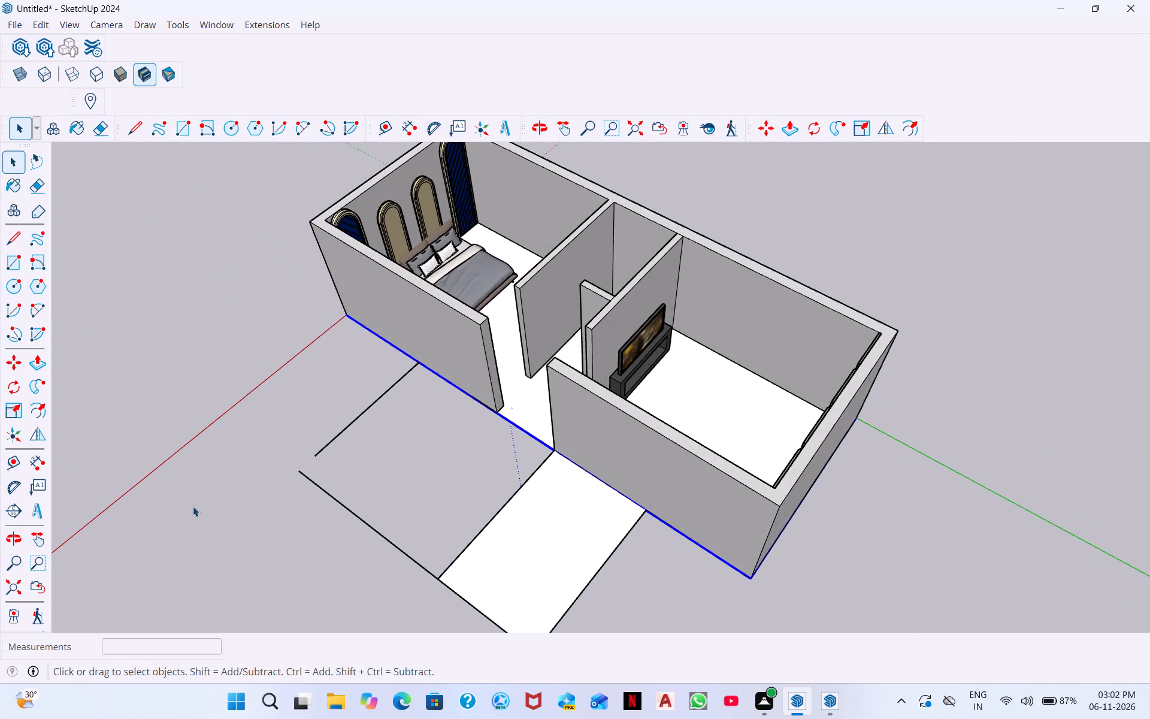
{"action": "left_click", "coordinate": [13, 28]}
{"action": "left_click", "coordinate": [63, 233]}
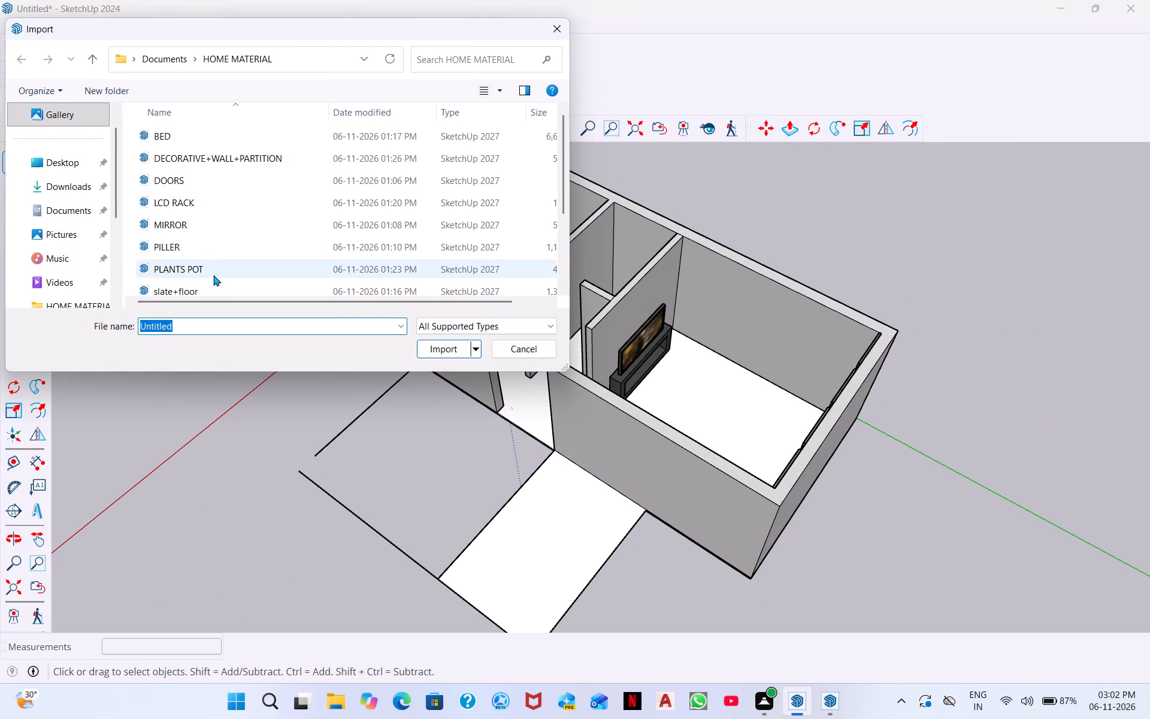
{"action": "scroll", "coordinate": [216, 273], "scroll_direction": "down", "scroll_amount": 2}
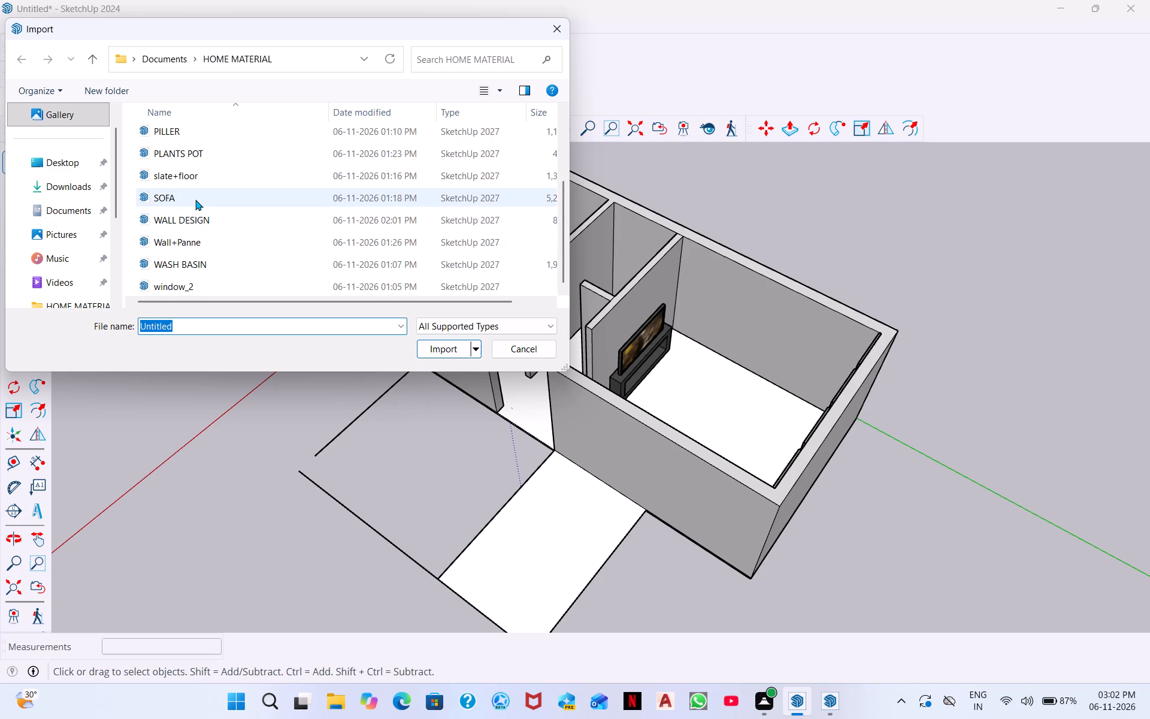
{"action": "left_click", "coordinate": [195, 200]}
{"action": "left_click", "coordinate": [446, 354]}
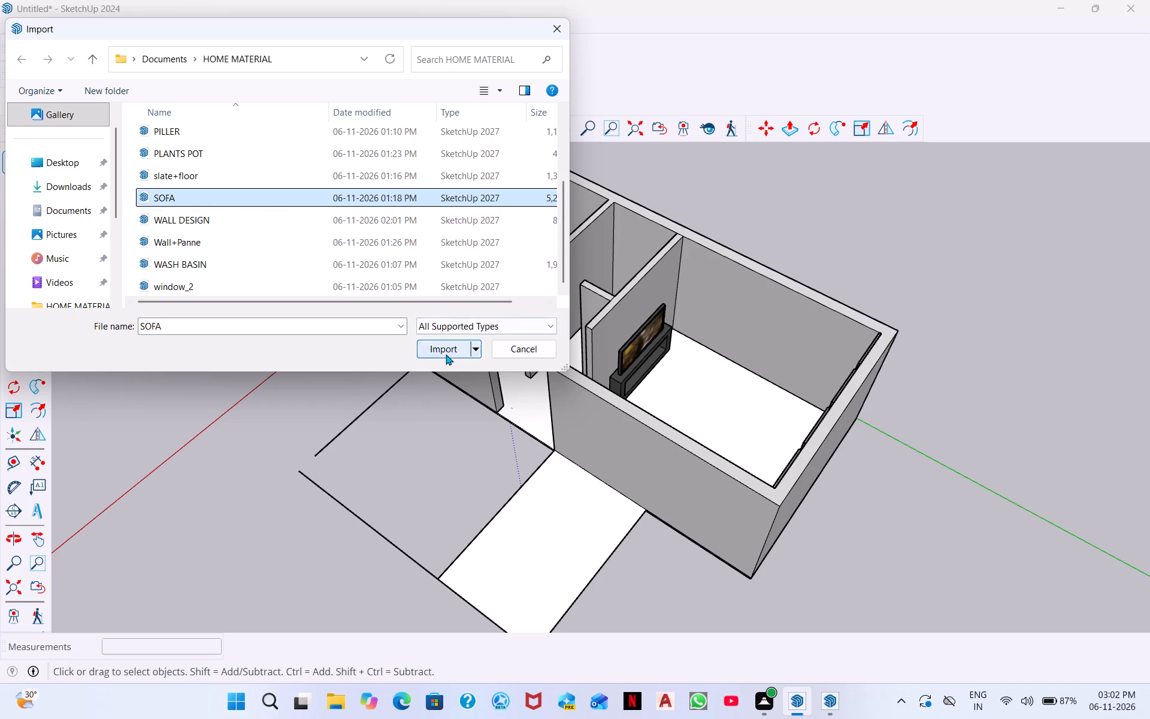
{"action": "scroll", "coordinate": [422, 311], "scroll_direction": "down", "scroll_amount": 4}
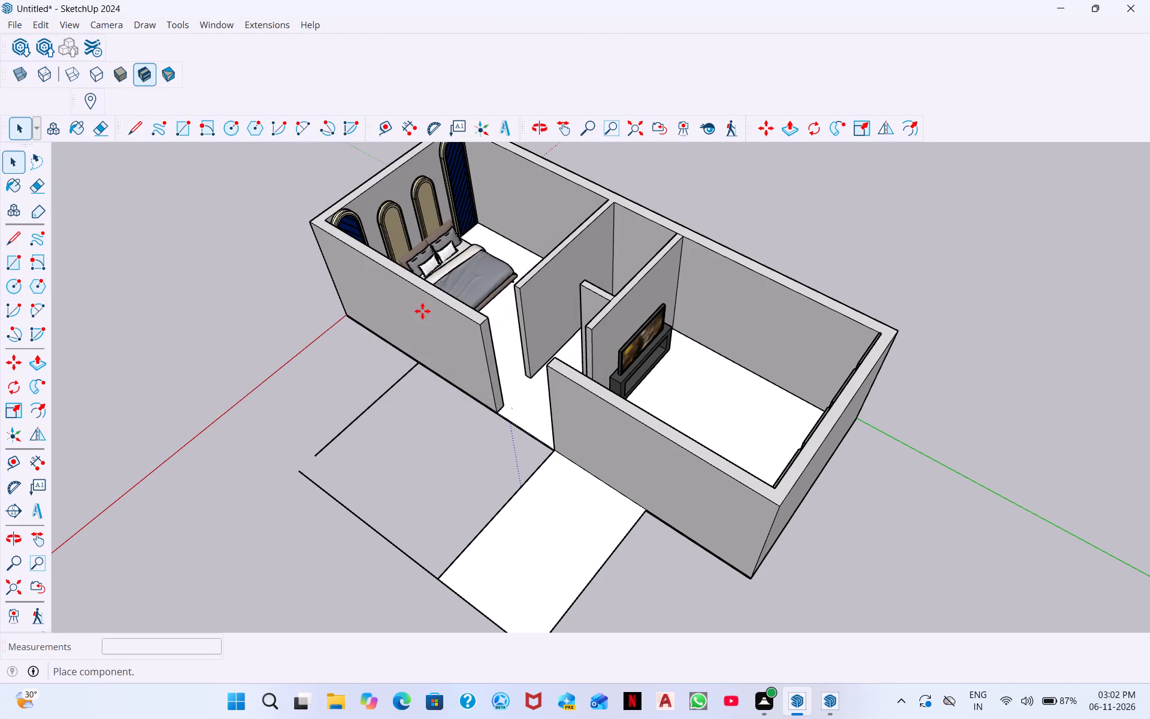
{"action": "scroll", "coordinate": [422, 311], "scroll_direction": "down", "scroll_amount": 3}
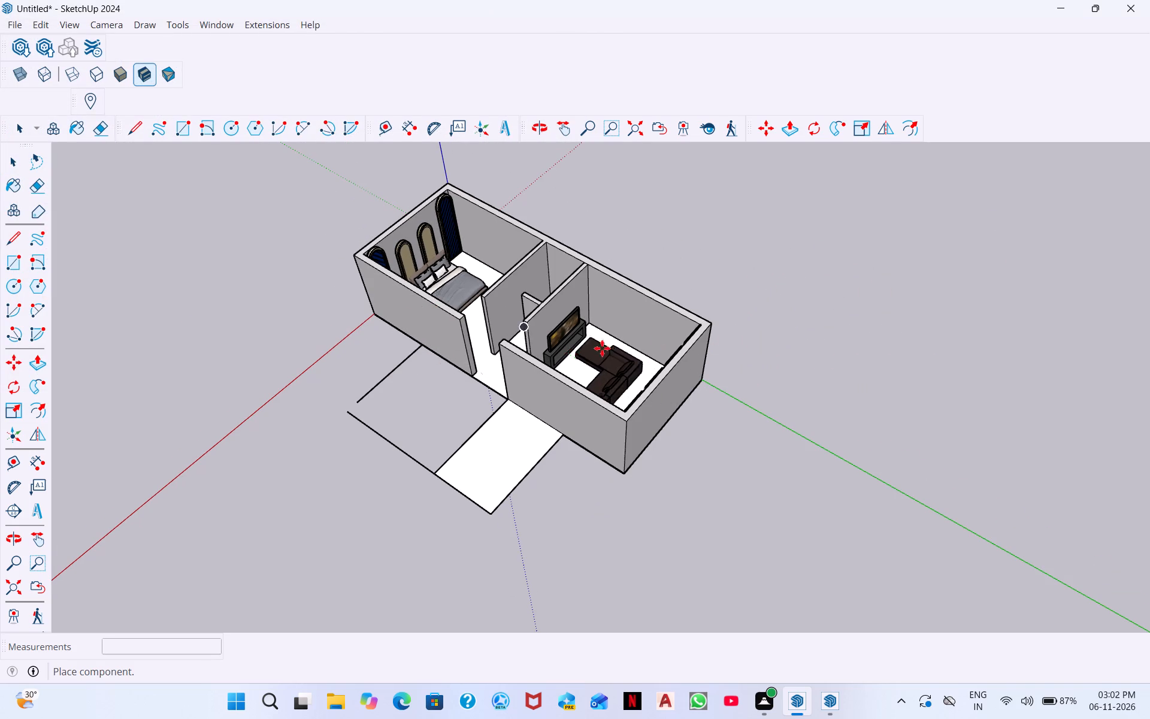
{"action": "scroll", "coordinate": [605, 347], "scroll_direction": "up", "scroll_amount": 6}
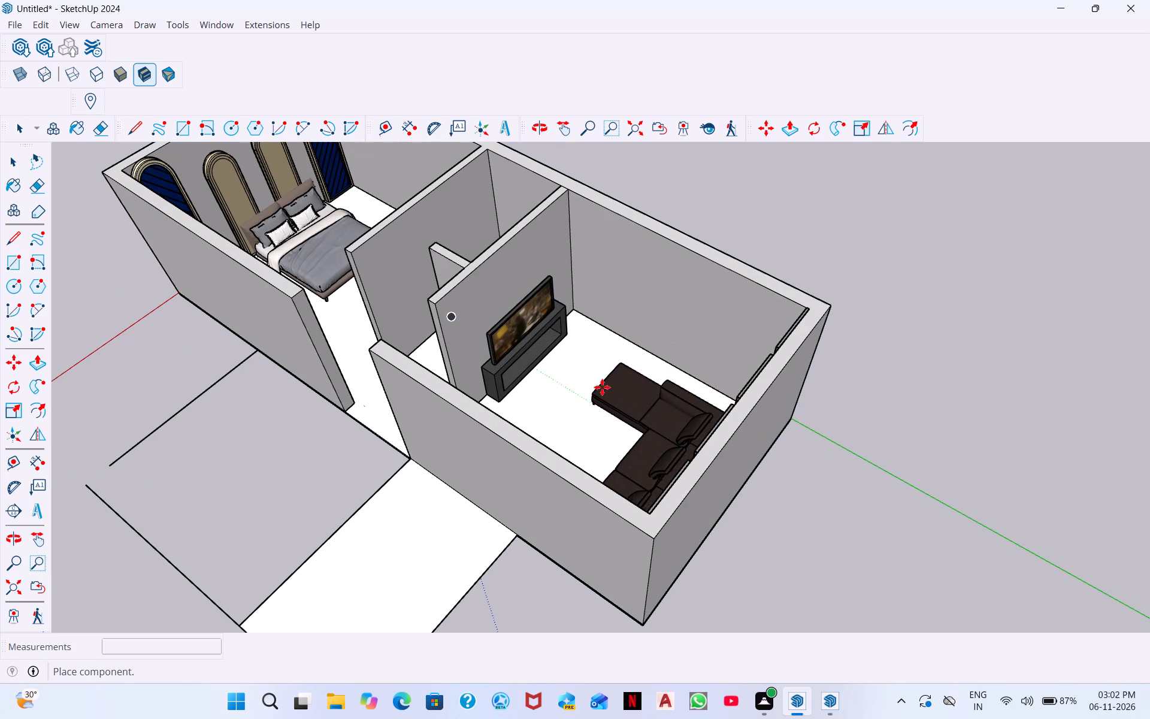
{"action": "left_click", "coordinate": [602, 383]}
Move the sofa about 6" parallel to the slatted end wall, away from the long back wall, and deselect it.
{"action": "scroll", "coordinate": [597, 372], "scroll_direction": "down", "scroll_amount": 1}
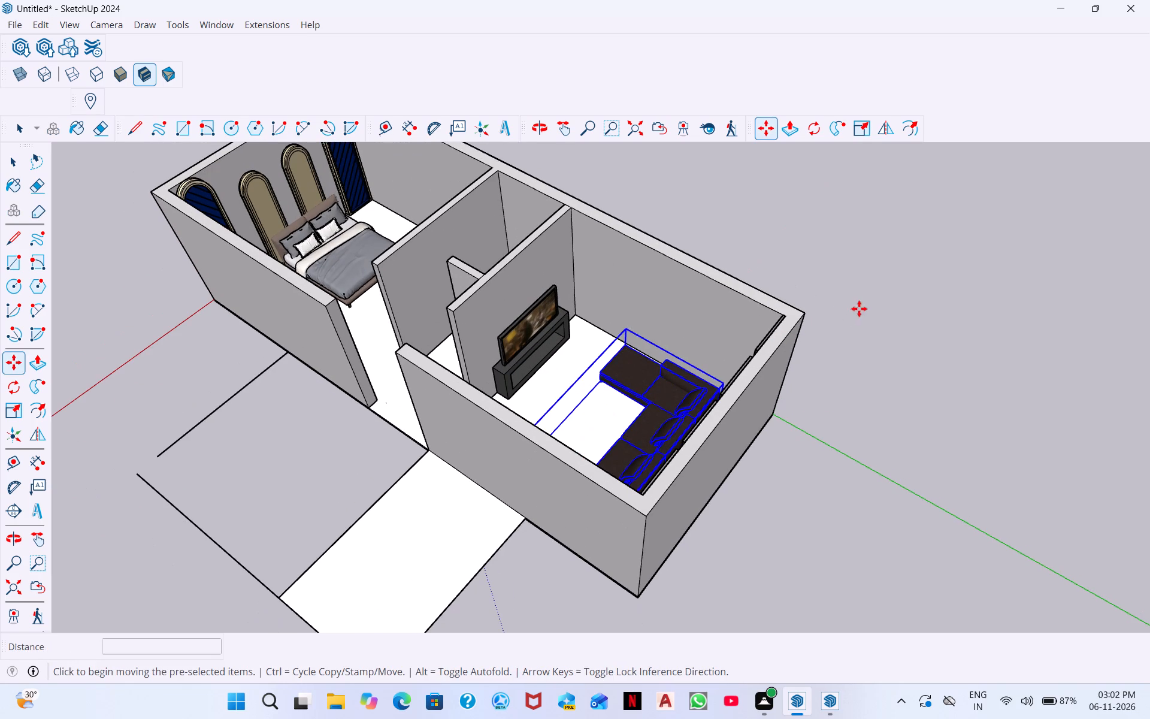
{"action": "left_click", "coordinate": [873, 304]}
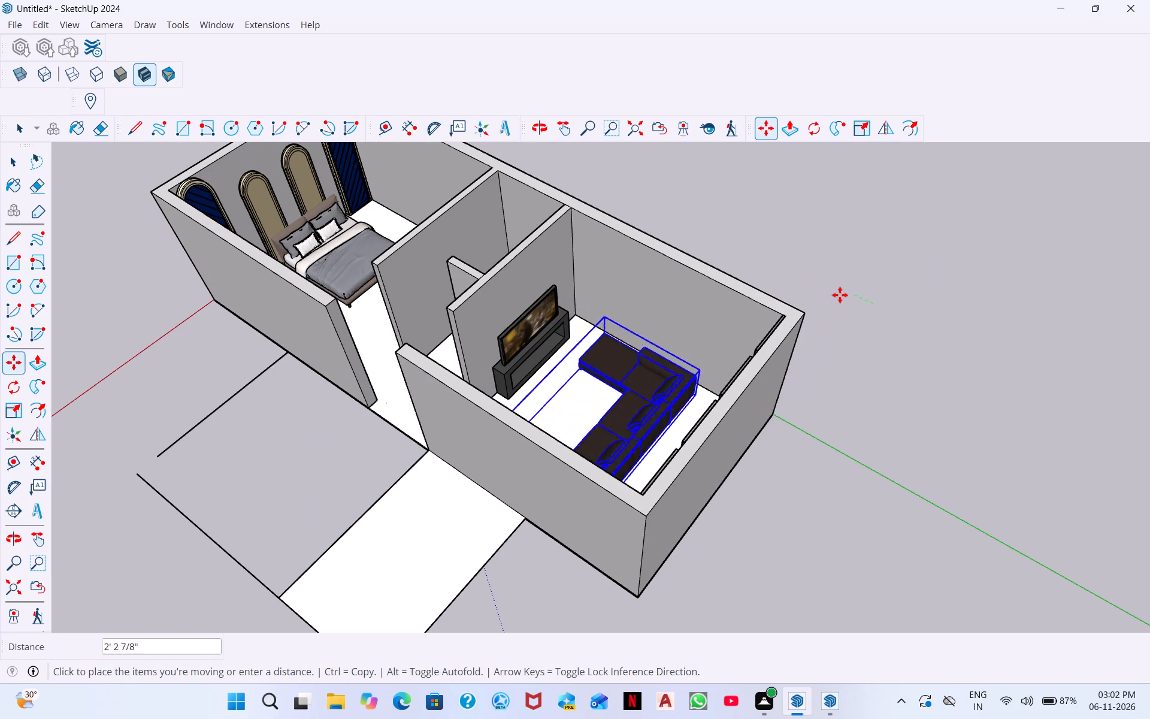
{"action": "left_click", "coordinate": [870, 306]}
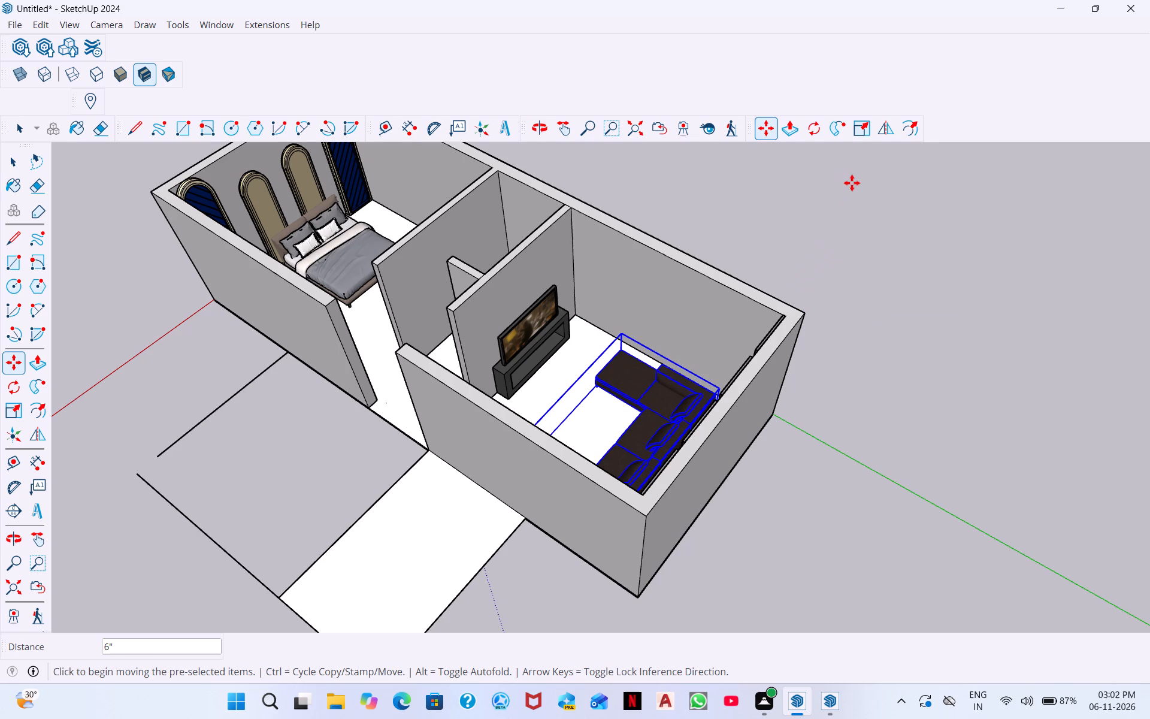
{"action": "key", "text": "space"}
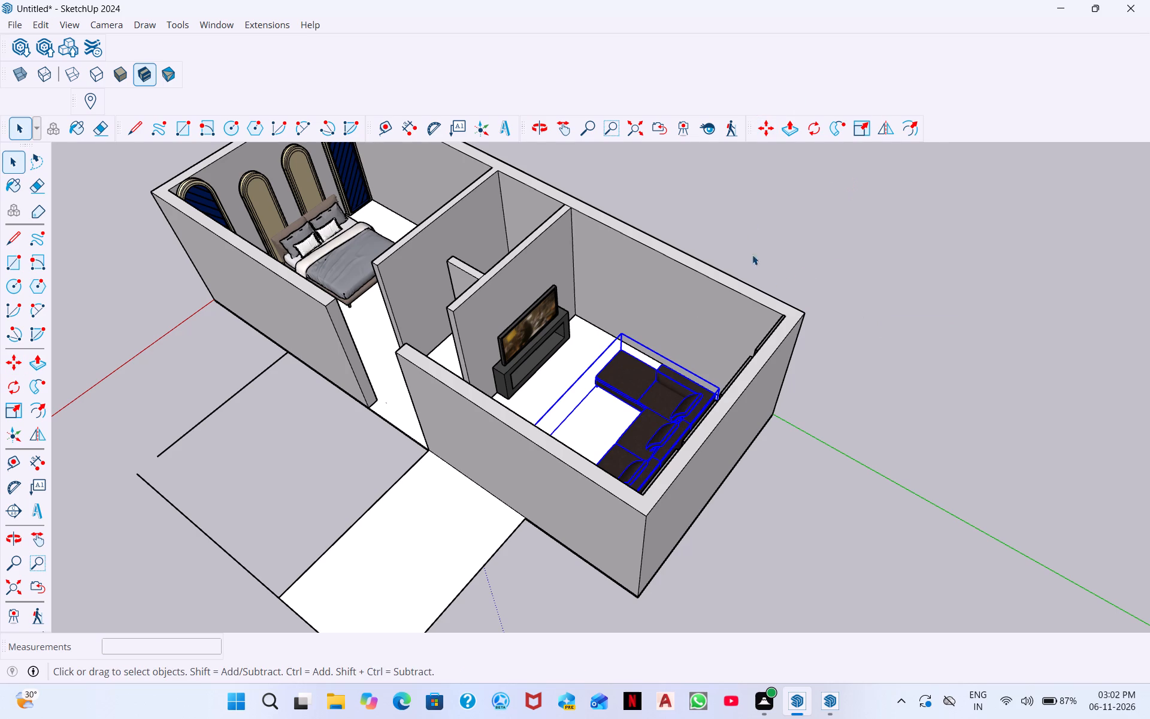
{"action": "key", "text": "space"}
{"action": "left_click", "coordinate": [834, 212]}
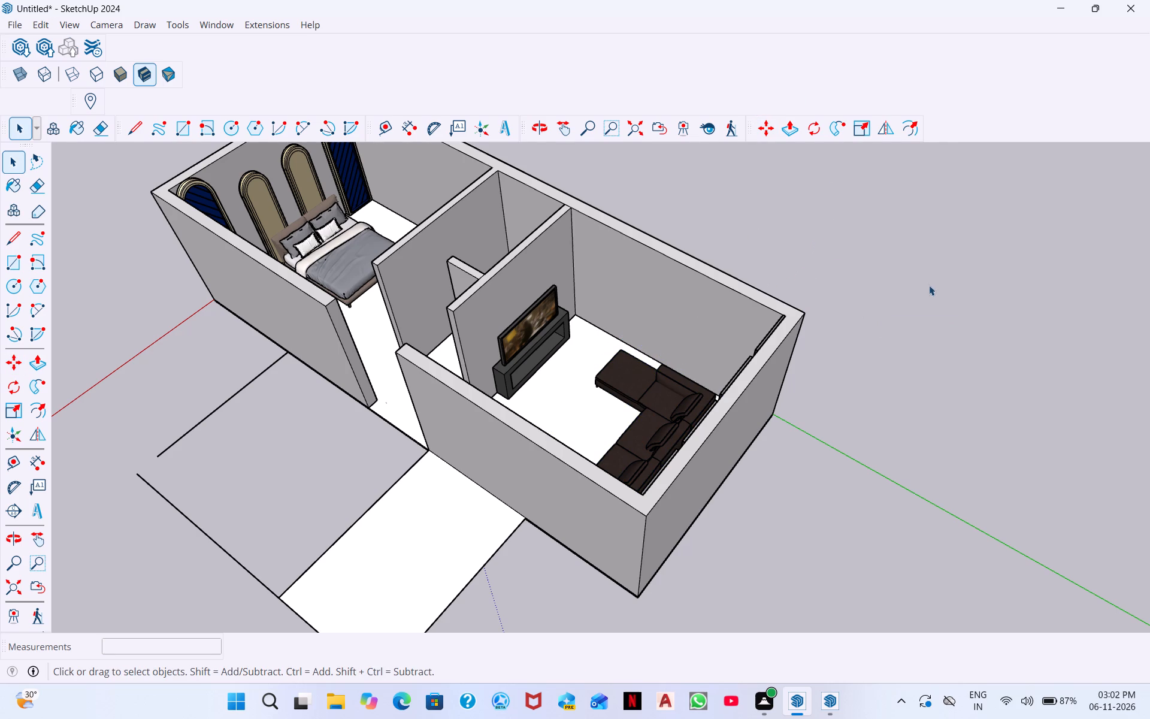
Select the sofa in the end room and show the Default Tray.
{"action": "middle_click_drag", "start_coordinate": [660, 435], "coordinate": [845, 413]}
{"action": "middle_click_drag", "start_coordinate": [773, 403], "coordinate": [867, 398]}
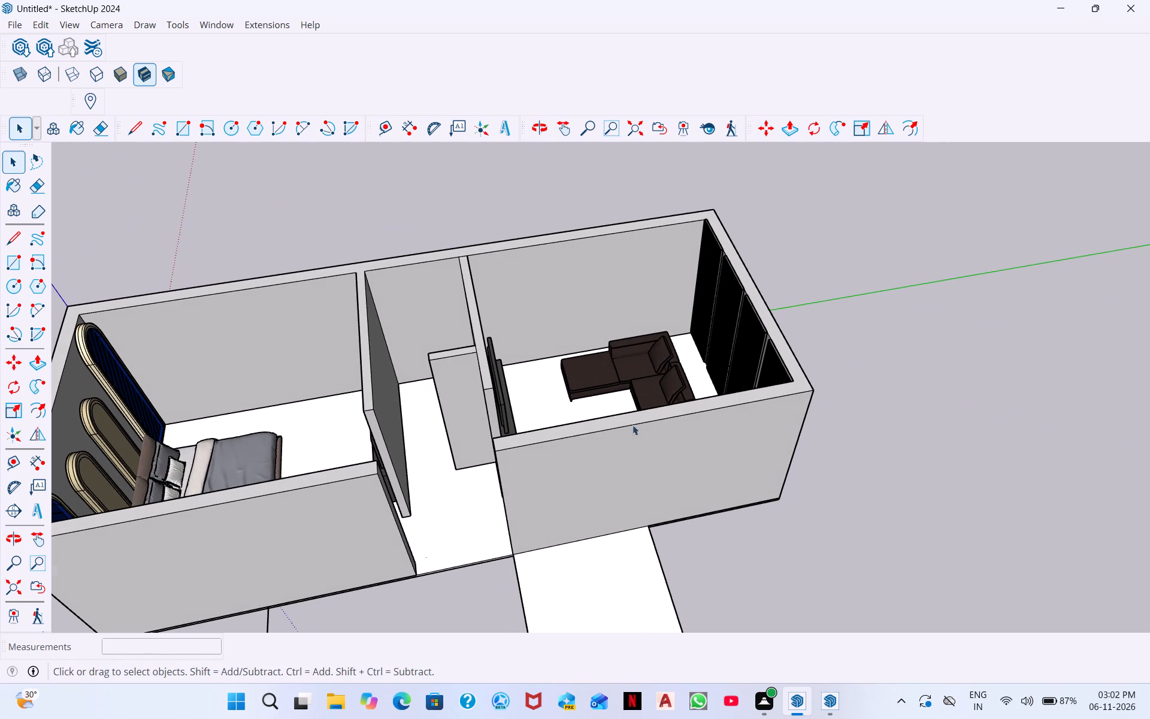
{"action": "middle_click_drag", "start_coordinate": [534, 380], "coordinate": [647, 439]}
{"action": "middle_click_drag", "start_coordinate": [594, 380], "coordinate": [706, 371]}
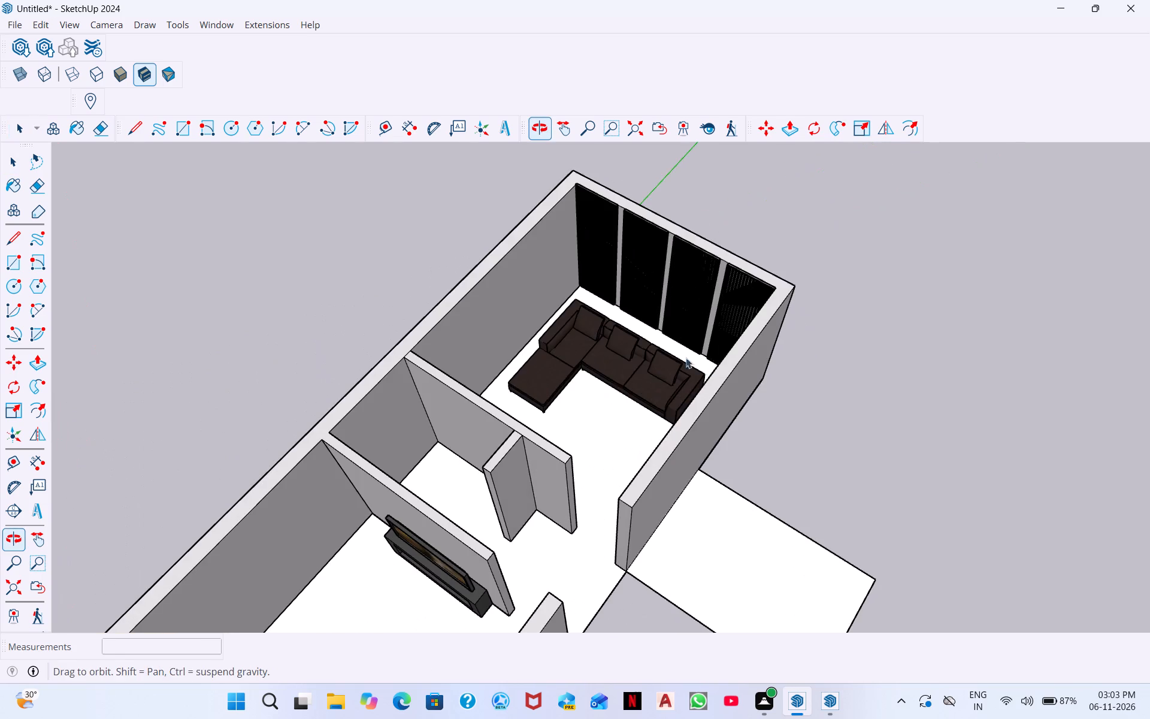
{"action": "scroll", "coordinate": [621, 364], "scroll_direction": "up", "scroll_amount": 13}
{"action": "left_click", "coordinate": [618, 374]}
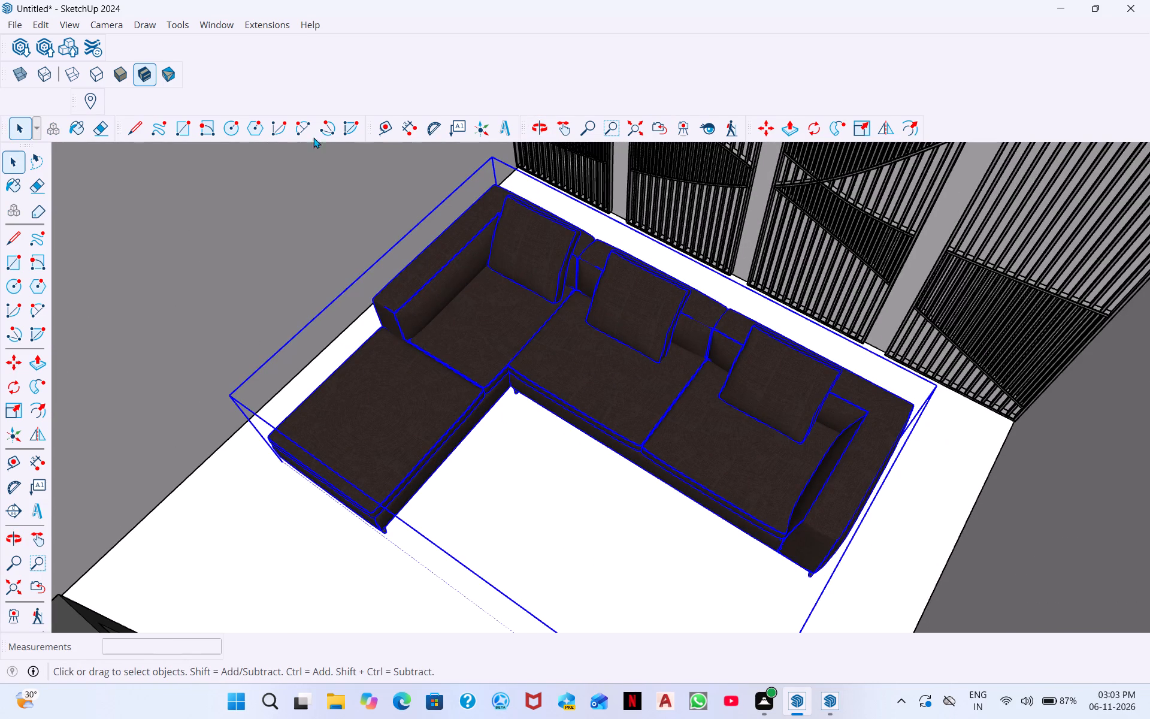
{"action": "left_click", "coordinate": [223, 24]}
{"action": "left_click", "coordinate": [253, 51]}
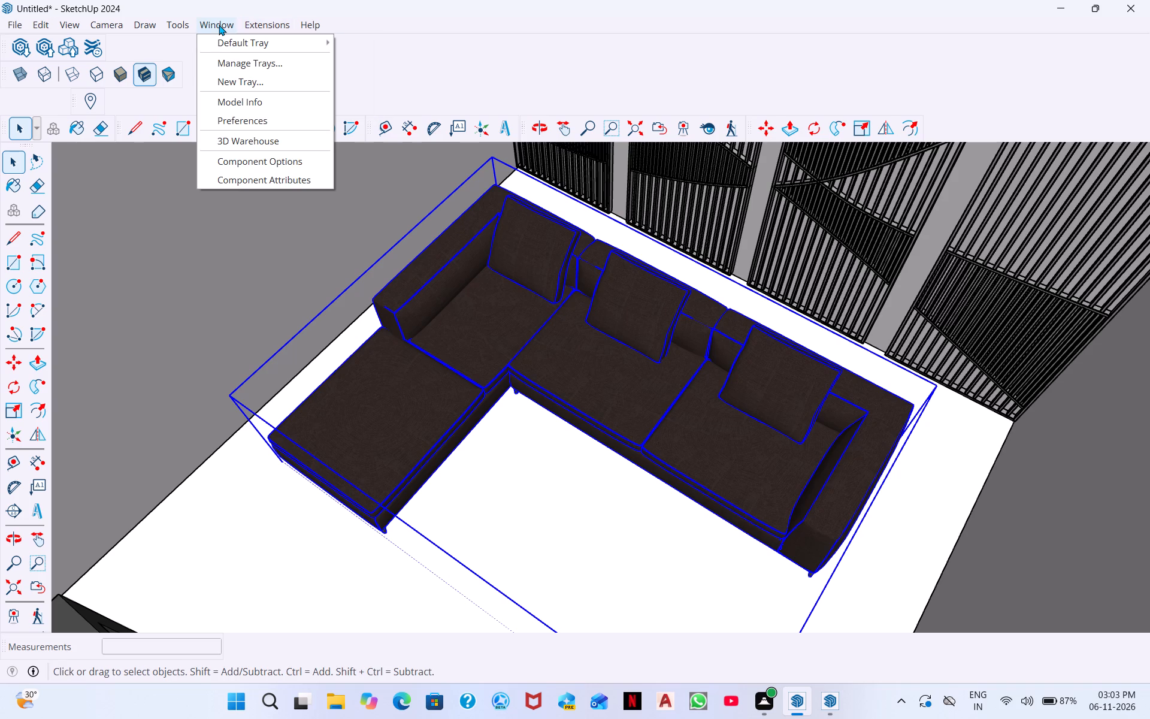
{"action": "left_click", "coordinate": [239, 41]}
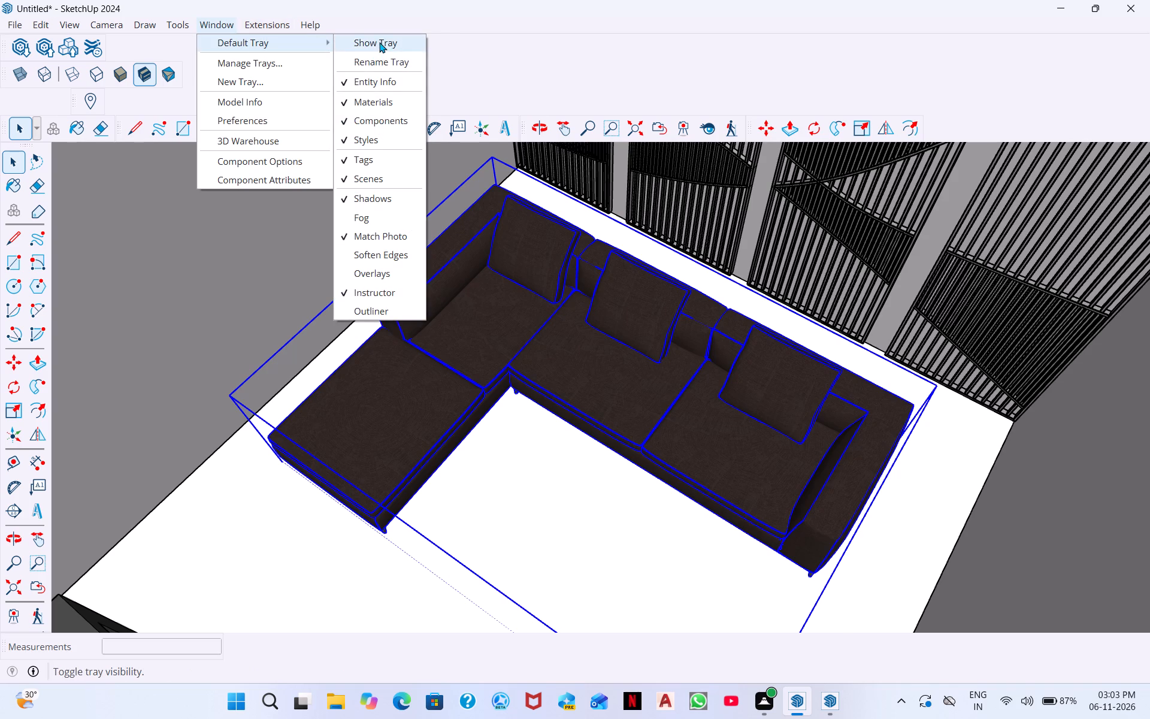
{"action": "left_click", "coordinate": [379, 42]}
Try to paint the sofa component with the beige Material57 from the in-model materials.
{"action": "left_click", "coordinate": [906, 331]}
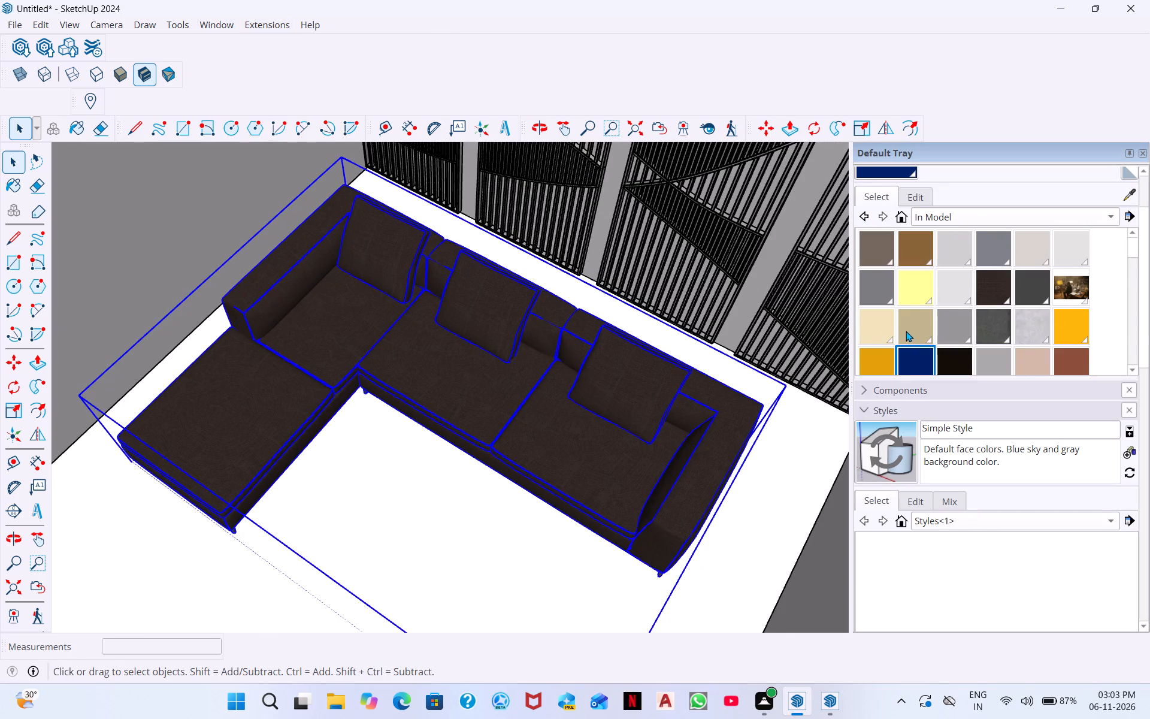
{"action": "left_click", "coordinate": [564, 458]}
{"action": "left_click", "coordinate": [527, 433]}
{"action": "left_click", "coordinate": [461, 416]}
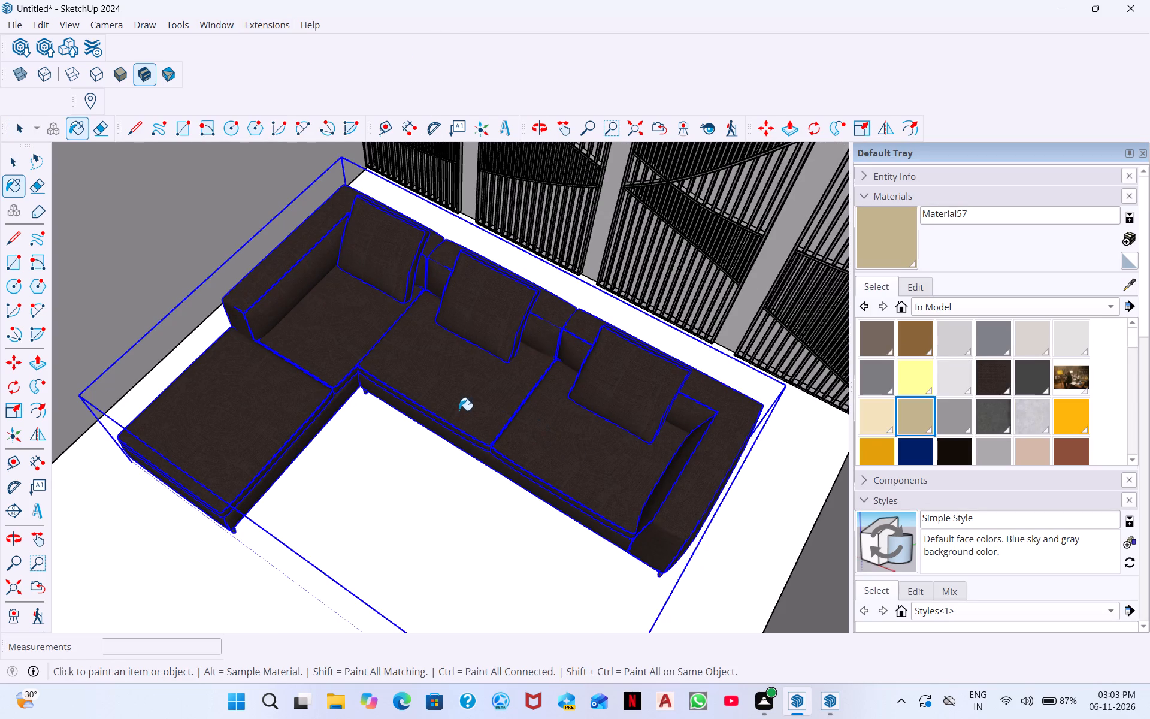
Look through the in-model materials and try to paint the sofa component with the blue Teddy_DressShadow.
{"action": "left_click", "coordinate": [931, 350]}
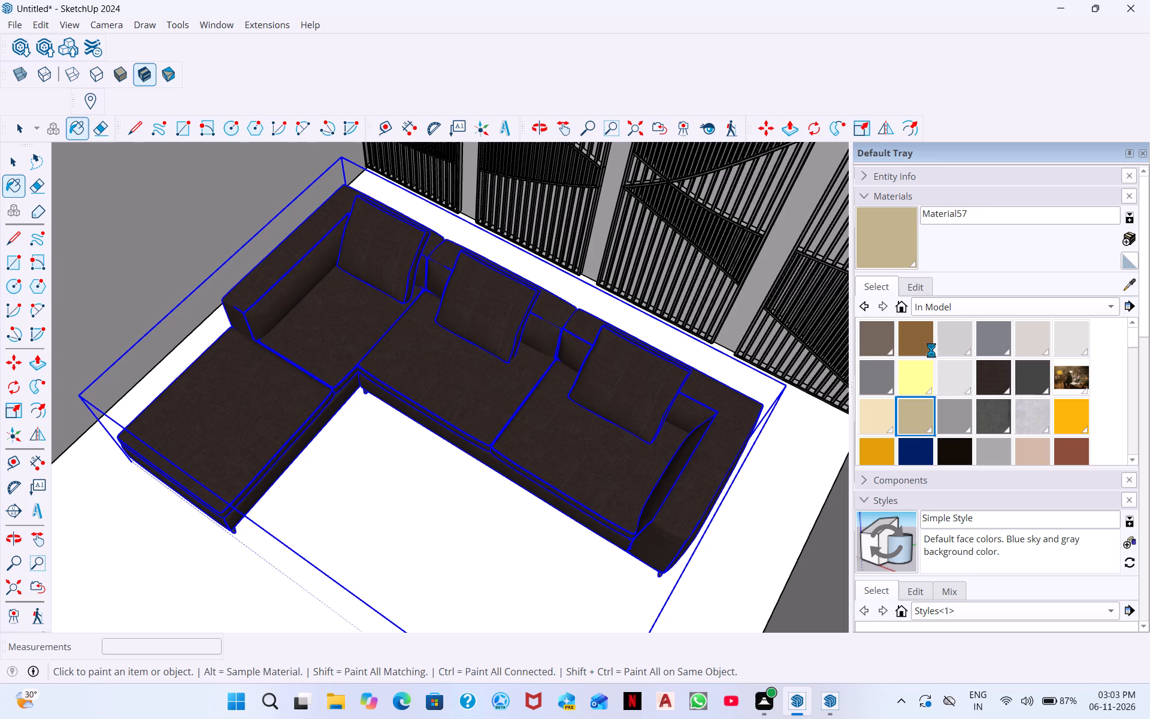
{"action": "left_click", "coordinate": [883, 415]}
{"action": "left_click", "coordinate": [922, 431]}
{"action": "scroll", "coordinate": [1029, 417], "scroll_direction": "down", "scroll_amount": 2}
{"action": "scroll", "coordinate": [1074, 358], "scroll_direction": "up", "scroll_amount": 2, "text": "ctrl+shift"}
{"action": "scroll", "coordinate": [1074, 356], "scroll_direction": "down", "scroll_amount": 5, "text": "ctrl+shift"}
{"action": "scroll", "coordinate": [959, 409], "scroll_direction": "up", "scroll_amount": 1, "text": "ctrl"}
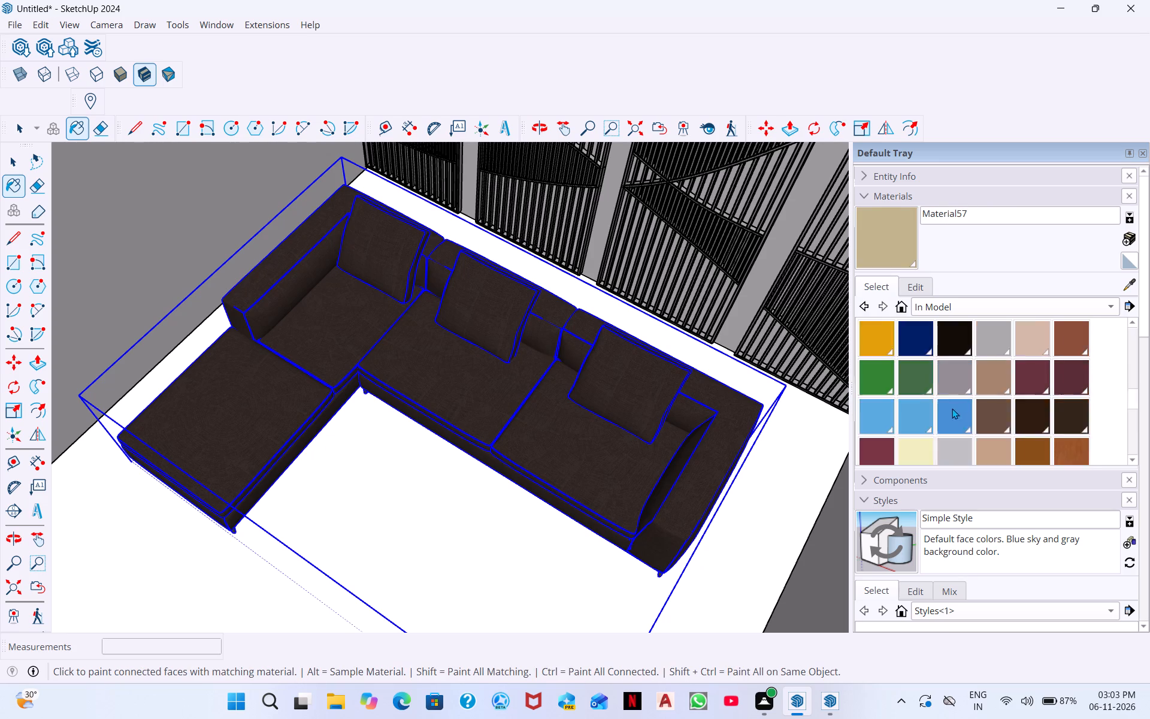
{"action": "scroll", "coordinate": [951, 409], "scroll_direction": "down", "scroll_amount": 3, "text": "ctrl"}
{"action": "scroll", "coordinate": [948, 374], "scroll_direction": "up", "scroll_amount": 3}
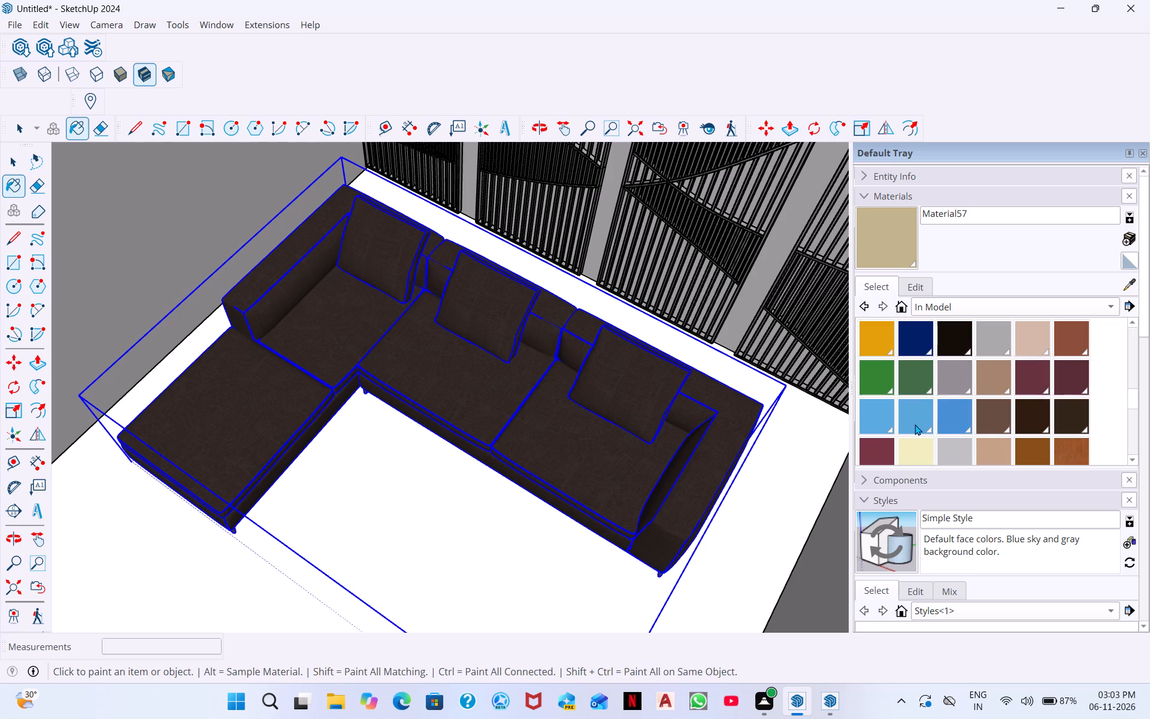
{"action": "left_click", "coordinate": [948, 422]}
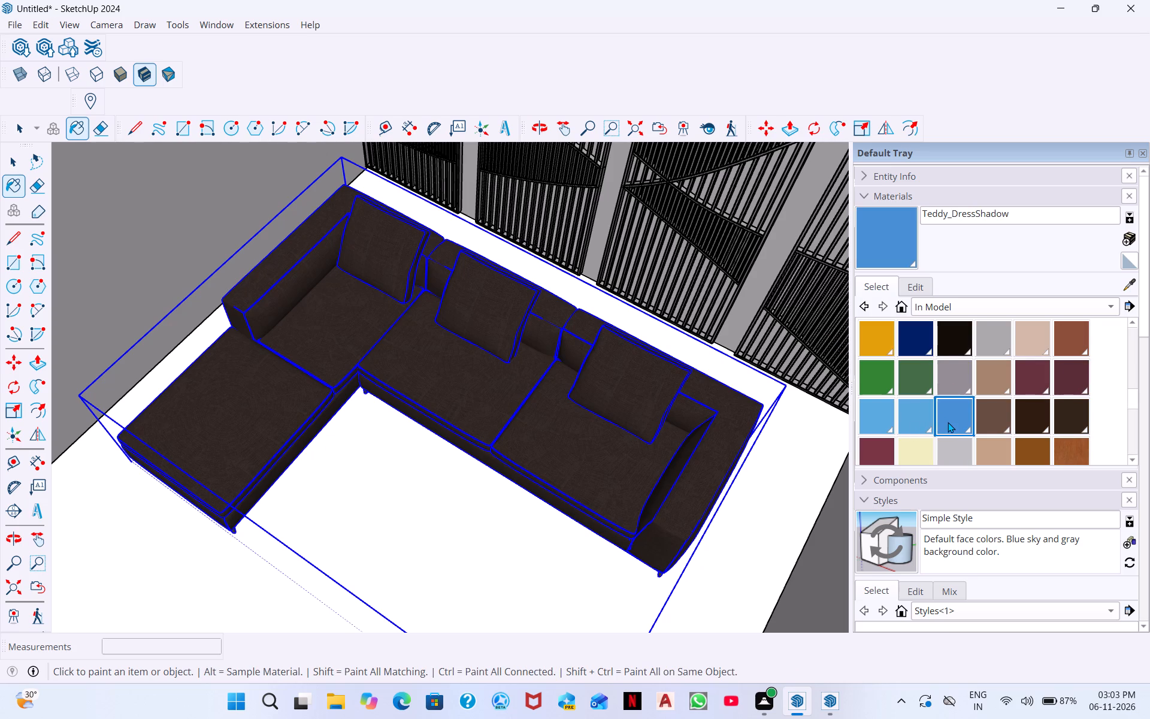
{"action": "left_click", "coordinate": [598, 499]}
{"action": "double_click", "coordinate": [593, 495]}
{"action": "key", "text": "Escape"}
Explode the sofa component into its separate parts.
{"action": "key", "text": "space"}
{"action": "right_click", "coordinate": [394, 403]}
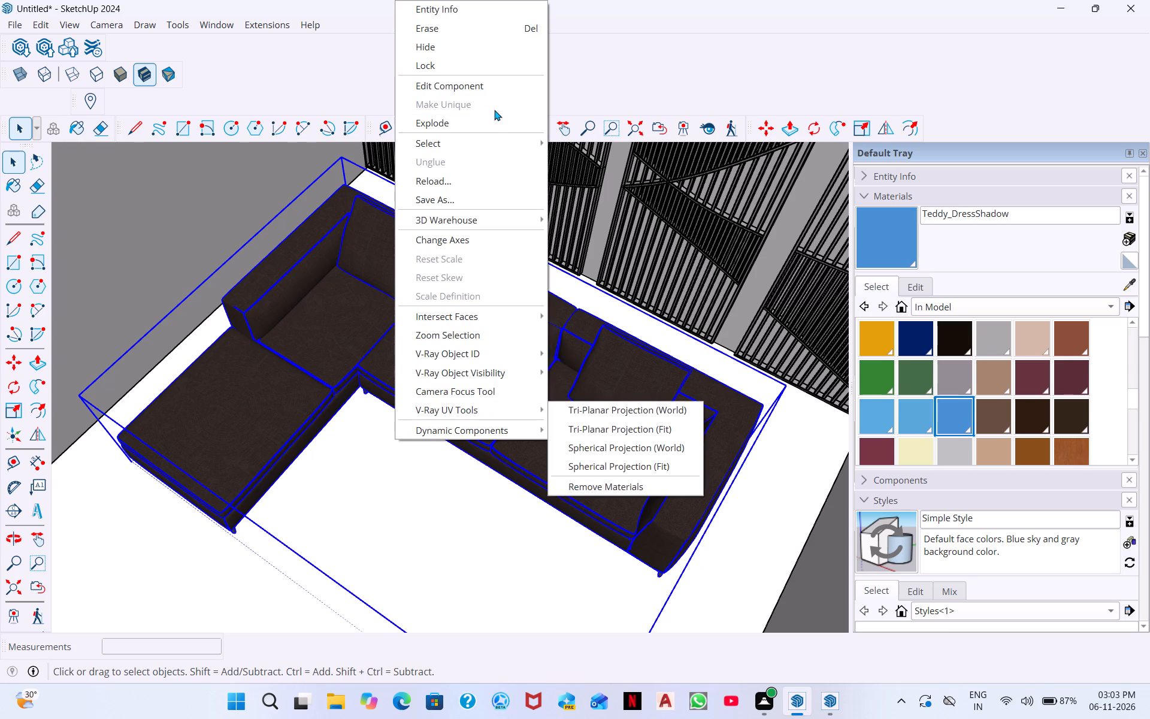
{"action": "left_click", "coordinate": [466, 128]}
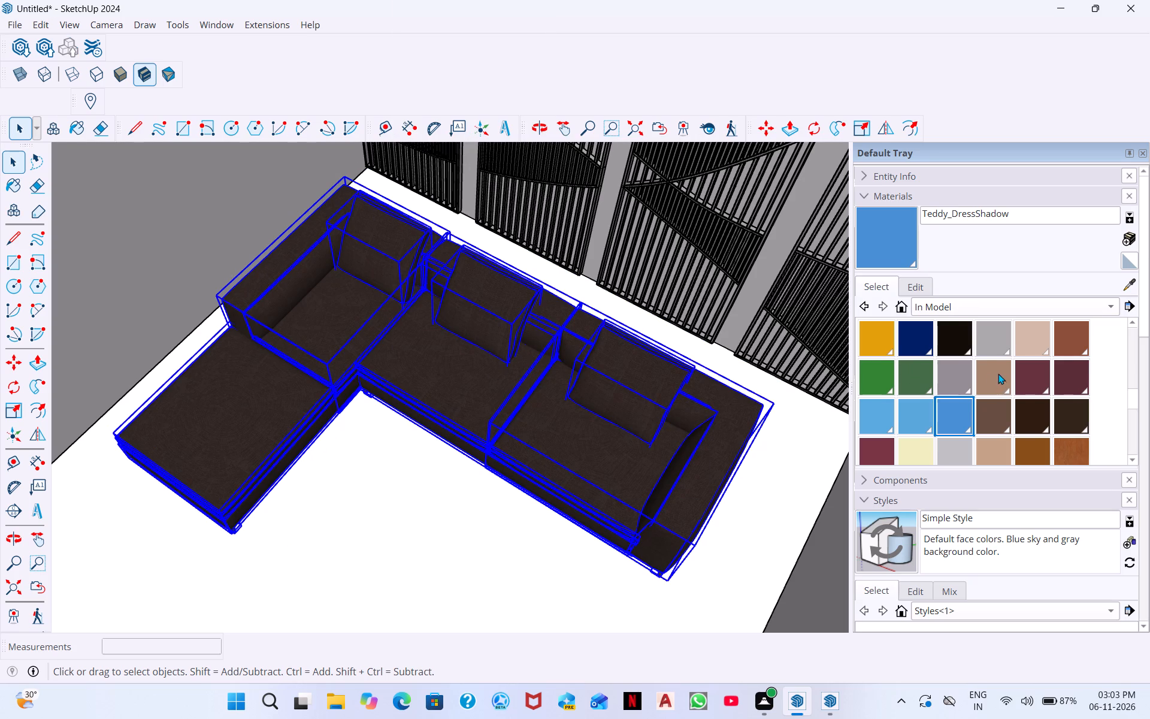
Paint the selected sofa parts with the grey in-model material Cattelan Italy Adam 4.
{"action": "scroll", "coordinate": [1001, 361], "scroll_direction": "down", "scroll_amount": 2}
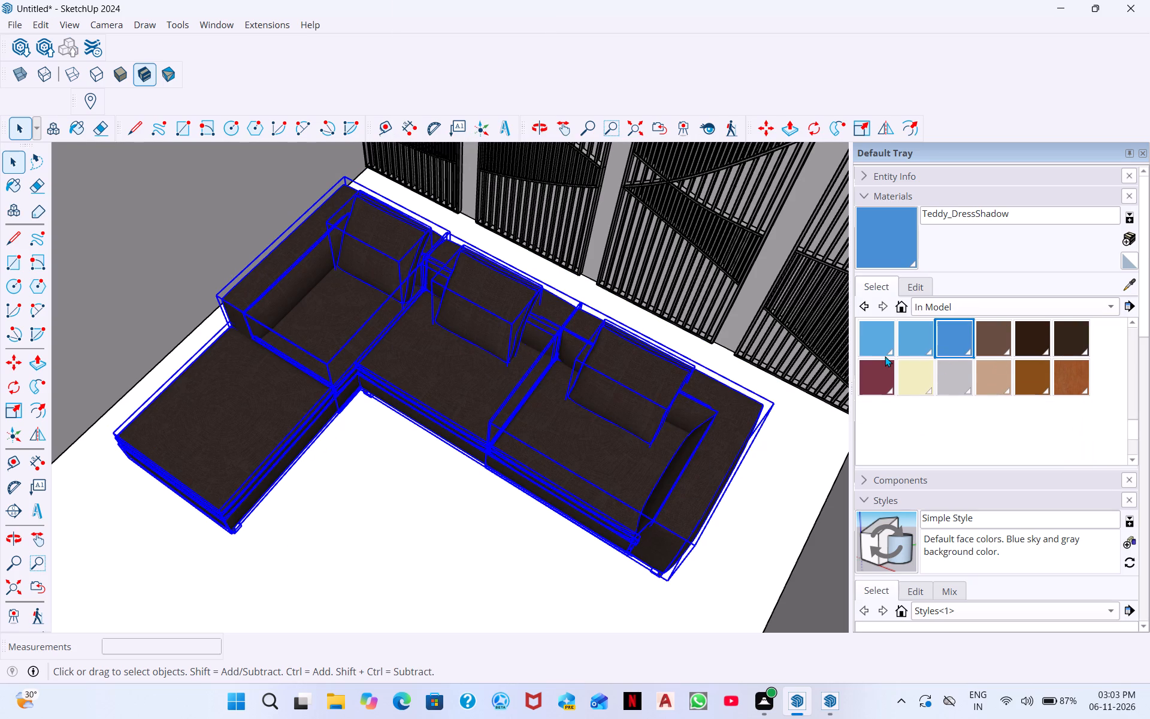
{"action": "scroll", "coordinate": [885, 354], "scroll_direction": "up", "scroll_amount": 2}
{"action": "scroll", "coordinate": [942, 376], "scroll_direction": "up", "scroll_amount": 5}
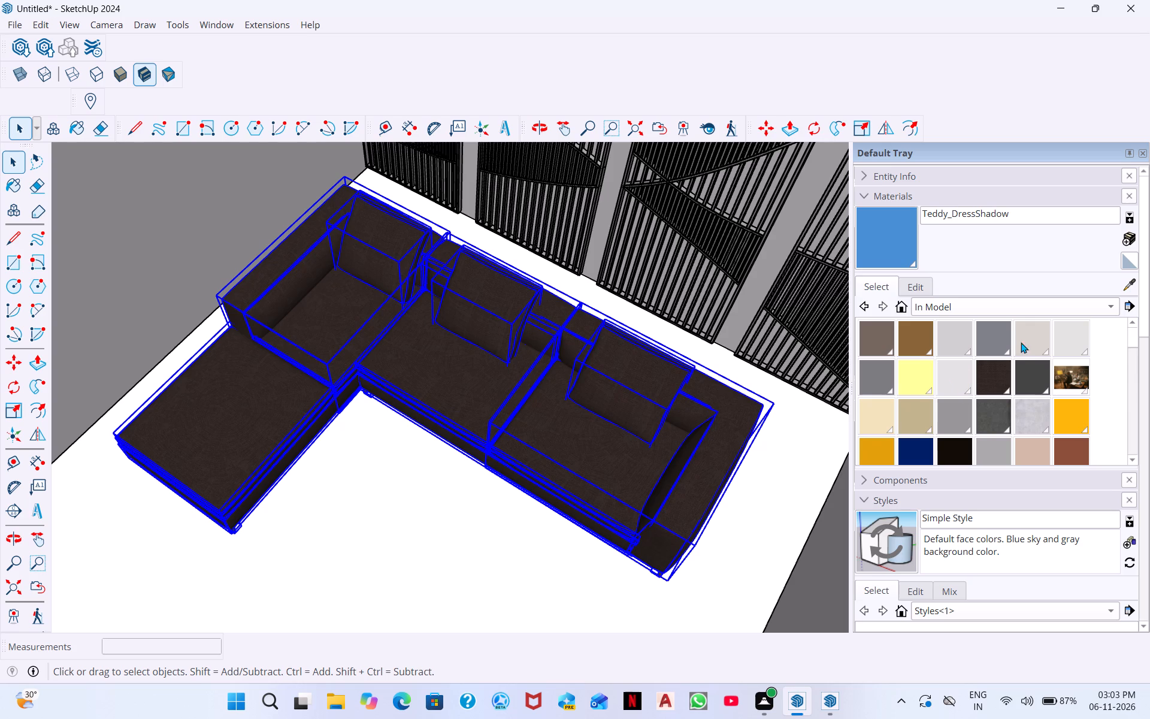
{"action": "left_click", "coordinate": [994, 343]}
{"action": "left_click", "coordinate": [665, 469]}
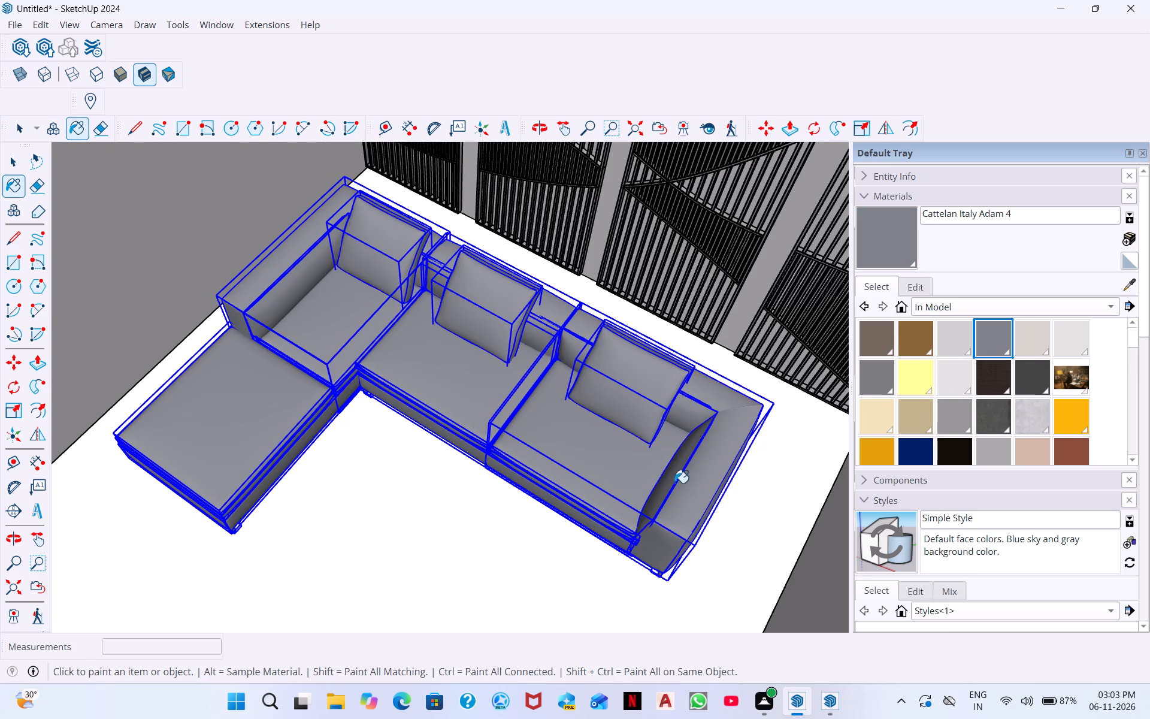
Paint all the selected sofa parts with the brown in-model material Cattelan Italy Adam 2.
{"action": "scroll", "coordinate": [474, 392], "scroll_direction": "down", "scroll_amount": 3}
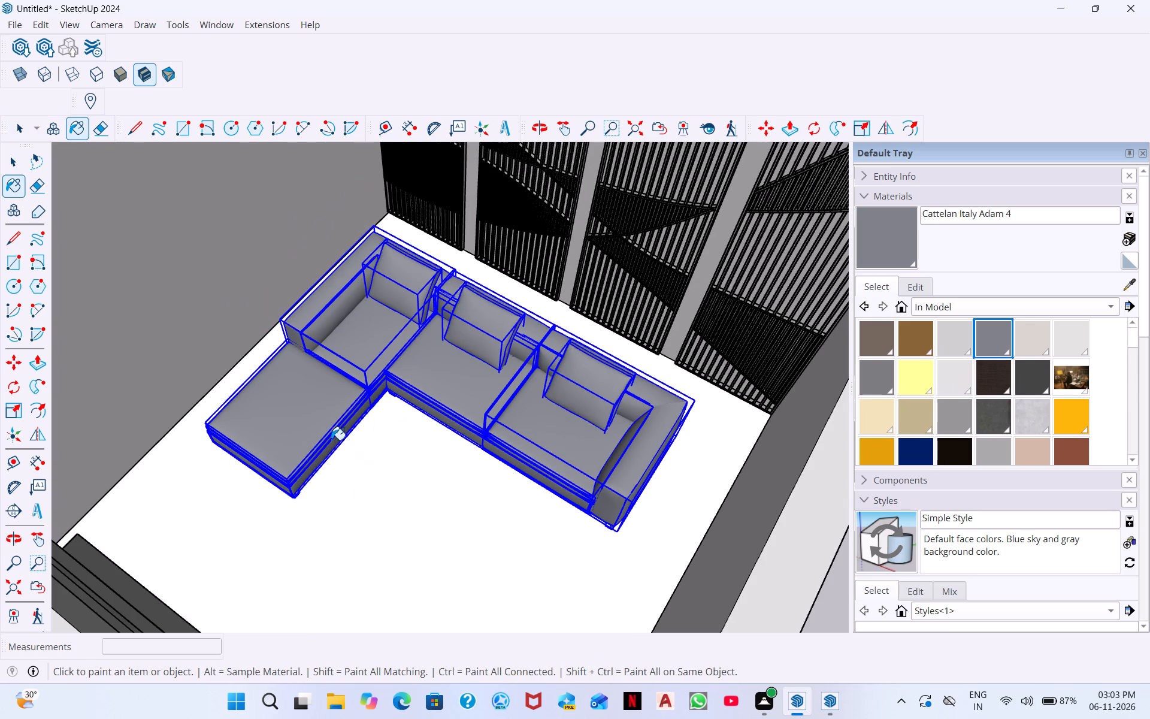
{"action": "middle_click_drag", "start_coordinate": [328, 431], "coordinate": [322, 350]}
{"action": "scroll", "coordinate": [362, 403], "scroll_direction": "down", "scroll_amount": 2}
{"action": "middle_click", "coordinate": [361, 404]}
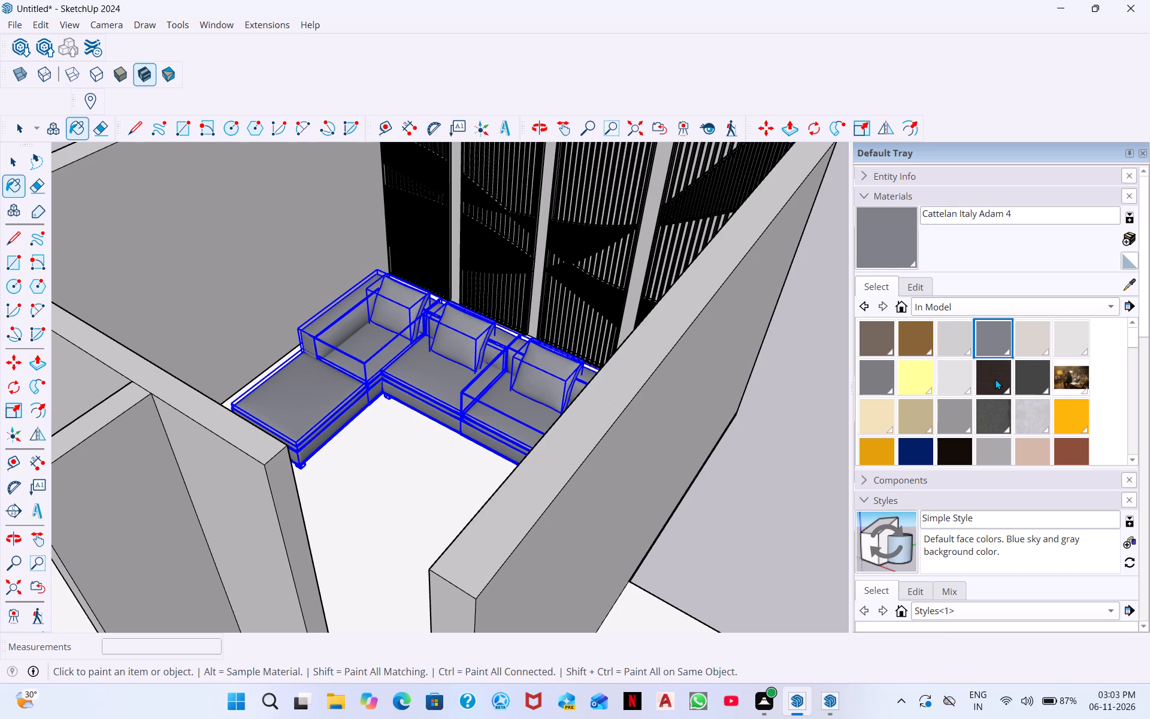
{"action": "left_click", "coordinate": [912, 348]}
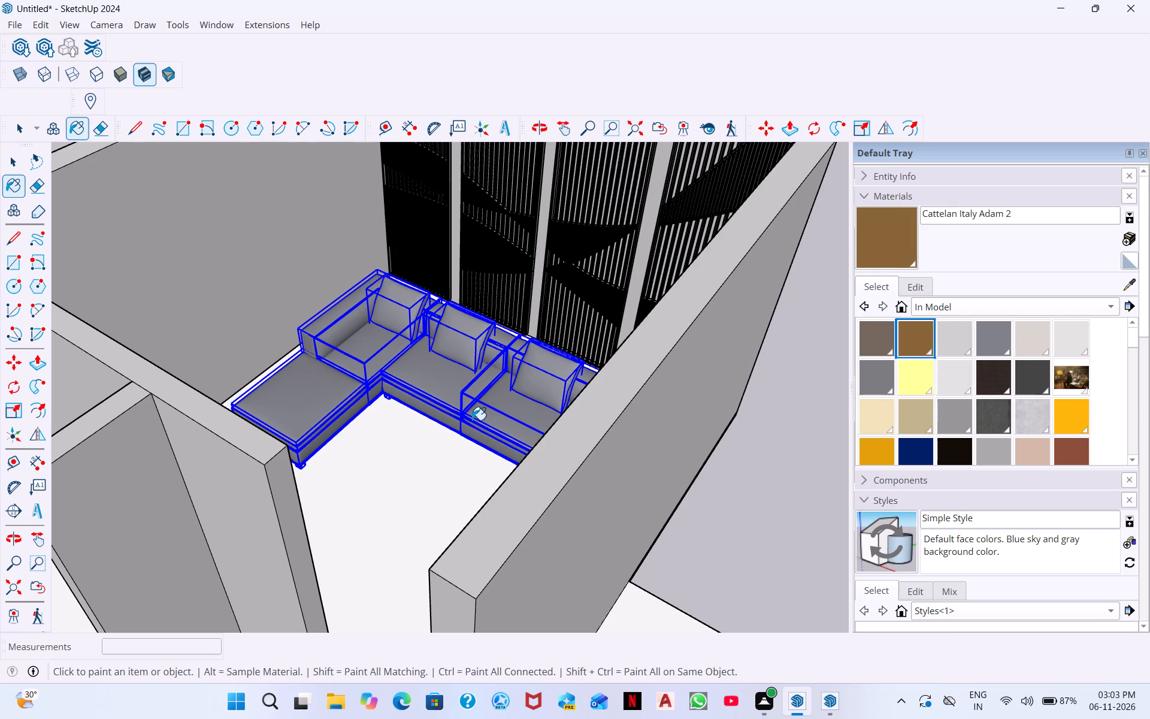
{"action": "left_click", "coordinate": [472, 419]}
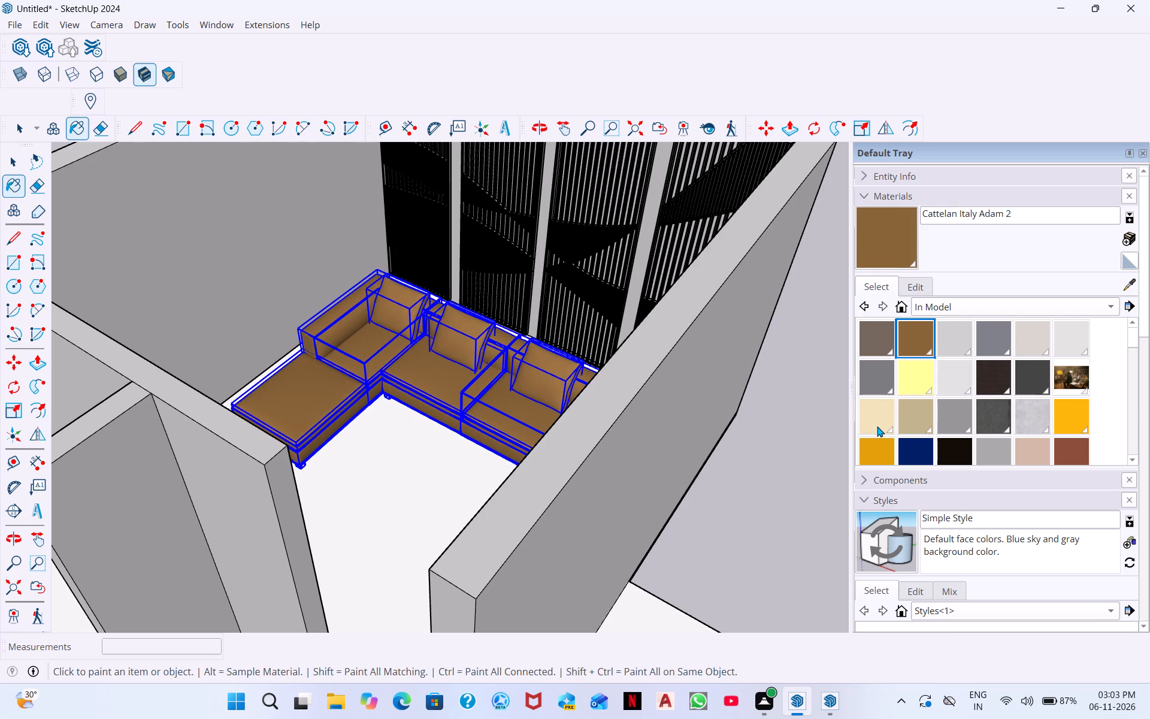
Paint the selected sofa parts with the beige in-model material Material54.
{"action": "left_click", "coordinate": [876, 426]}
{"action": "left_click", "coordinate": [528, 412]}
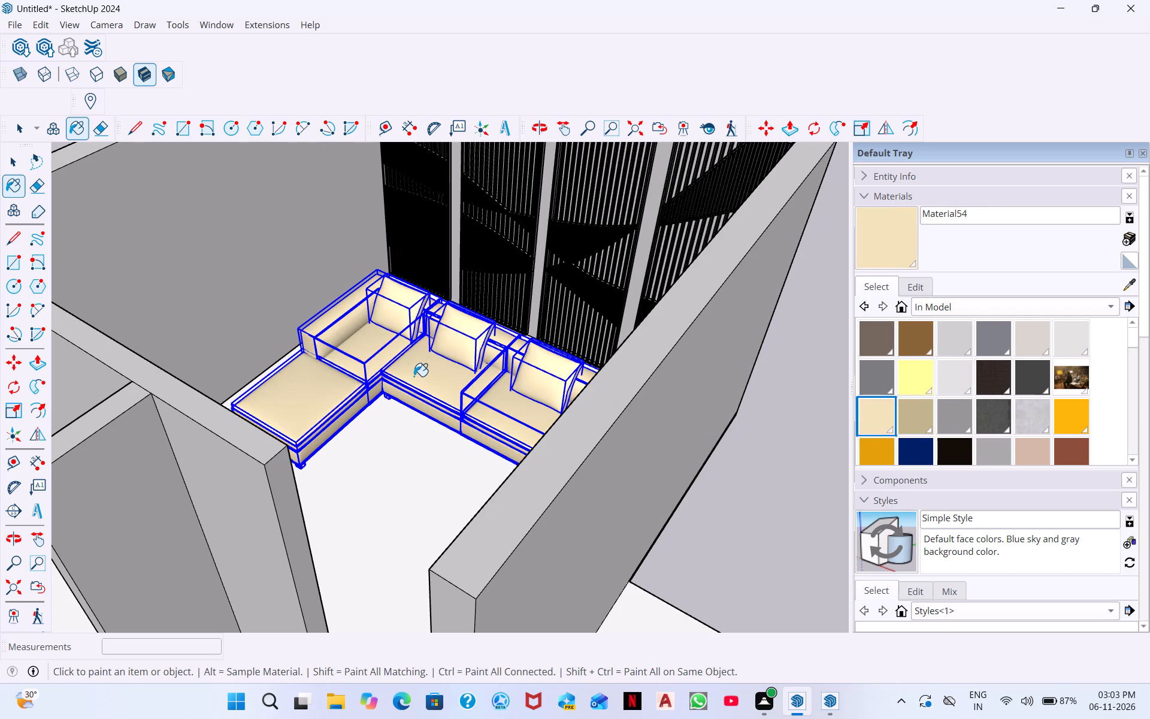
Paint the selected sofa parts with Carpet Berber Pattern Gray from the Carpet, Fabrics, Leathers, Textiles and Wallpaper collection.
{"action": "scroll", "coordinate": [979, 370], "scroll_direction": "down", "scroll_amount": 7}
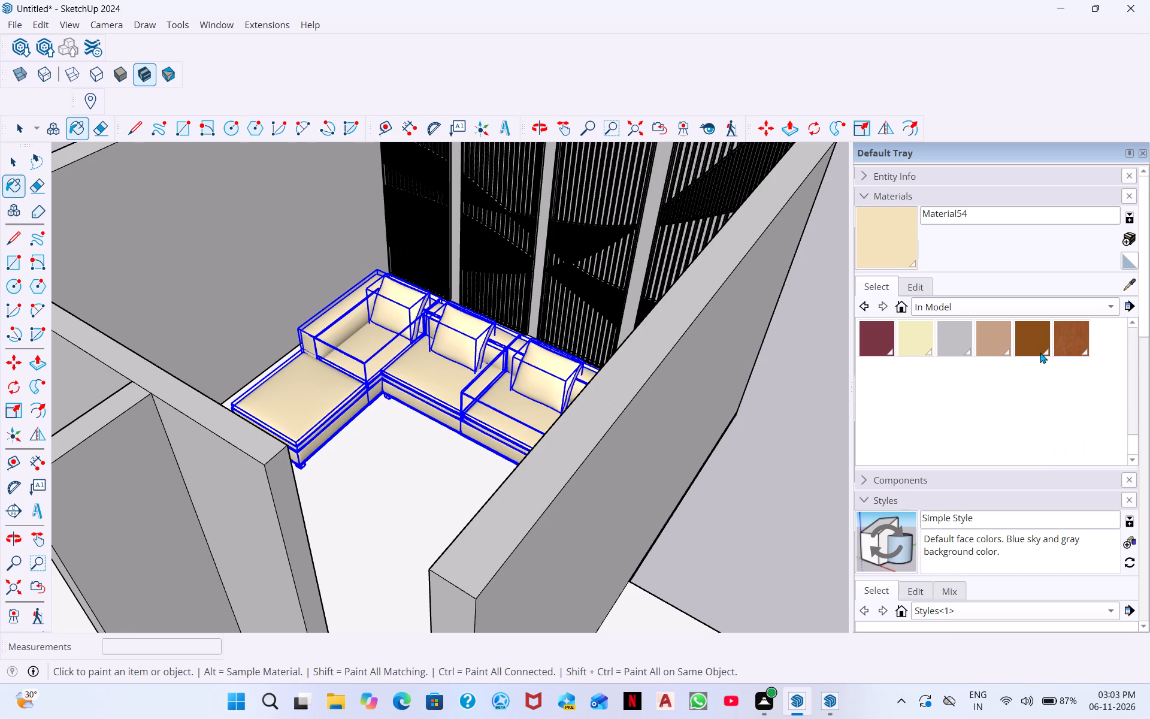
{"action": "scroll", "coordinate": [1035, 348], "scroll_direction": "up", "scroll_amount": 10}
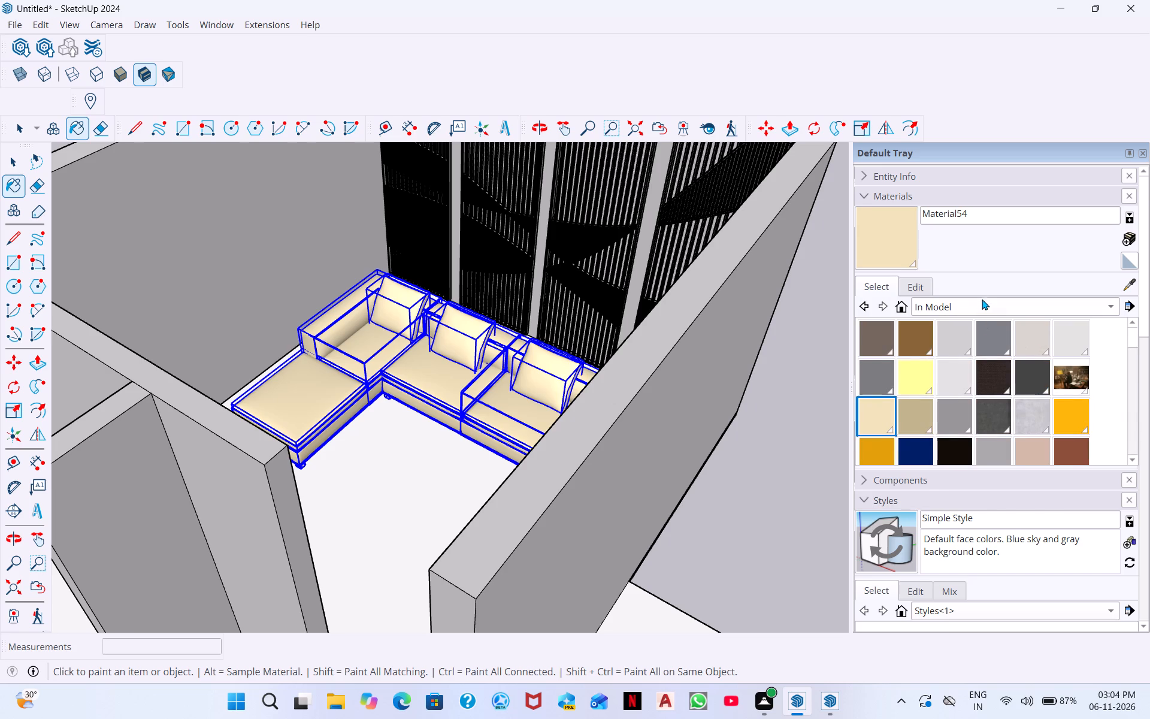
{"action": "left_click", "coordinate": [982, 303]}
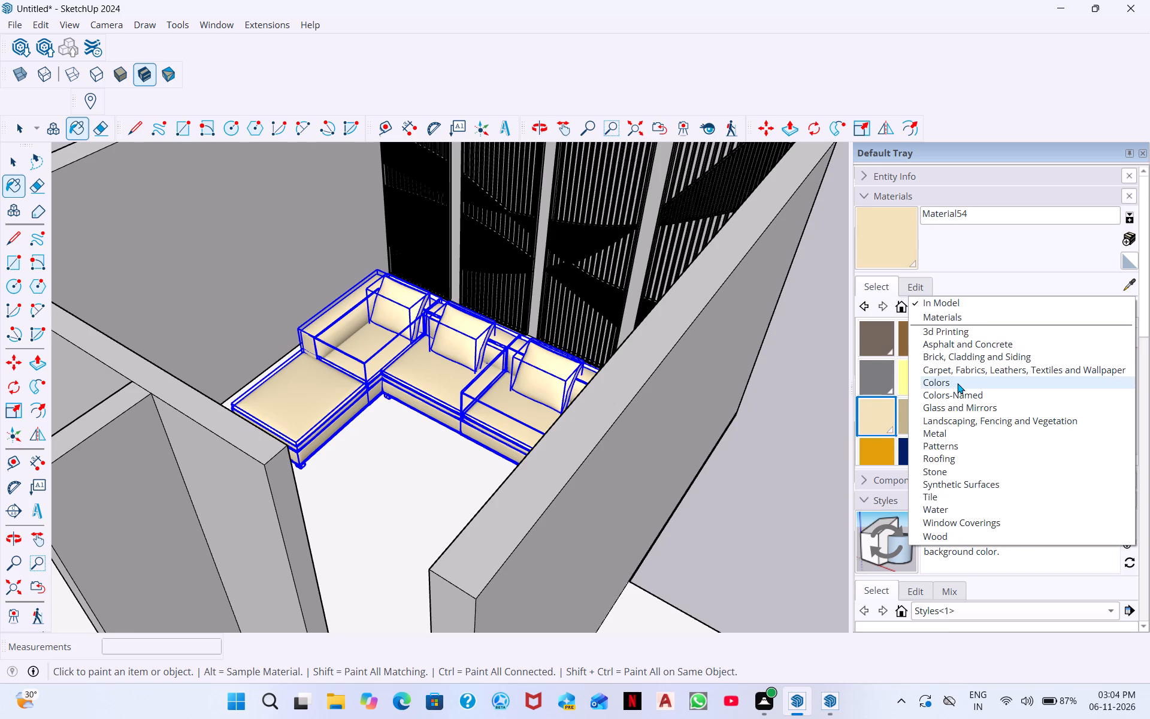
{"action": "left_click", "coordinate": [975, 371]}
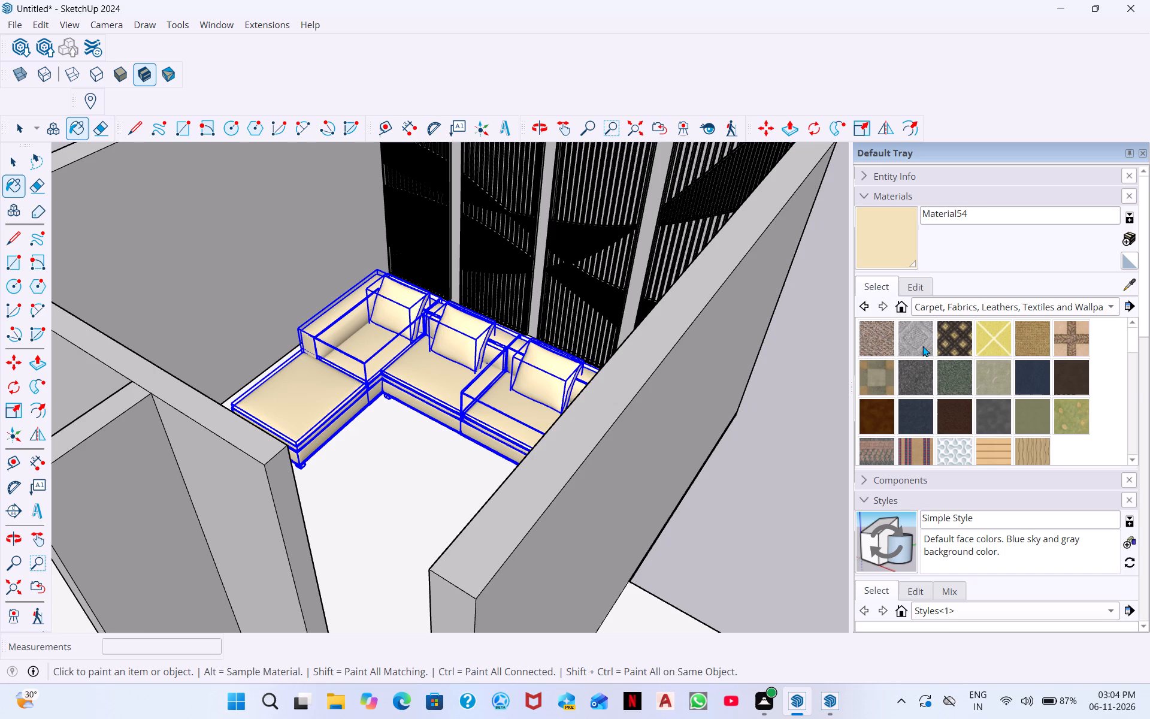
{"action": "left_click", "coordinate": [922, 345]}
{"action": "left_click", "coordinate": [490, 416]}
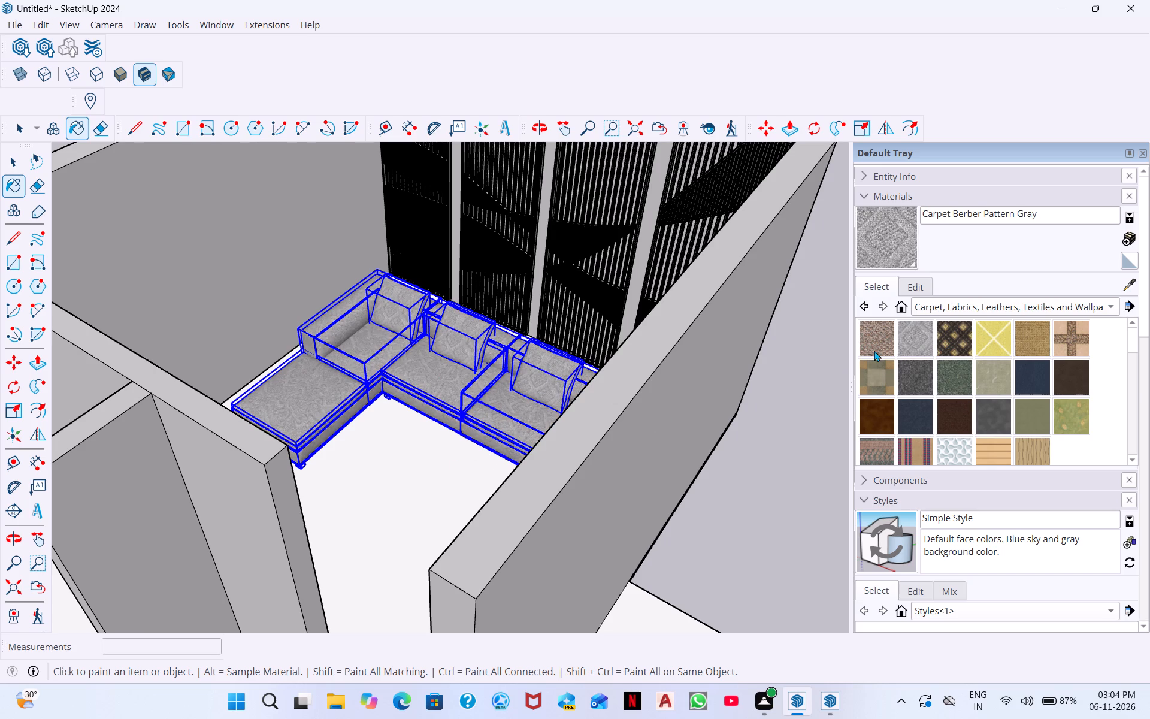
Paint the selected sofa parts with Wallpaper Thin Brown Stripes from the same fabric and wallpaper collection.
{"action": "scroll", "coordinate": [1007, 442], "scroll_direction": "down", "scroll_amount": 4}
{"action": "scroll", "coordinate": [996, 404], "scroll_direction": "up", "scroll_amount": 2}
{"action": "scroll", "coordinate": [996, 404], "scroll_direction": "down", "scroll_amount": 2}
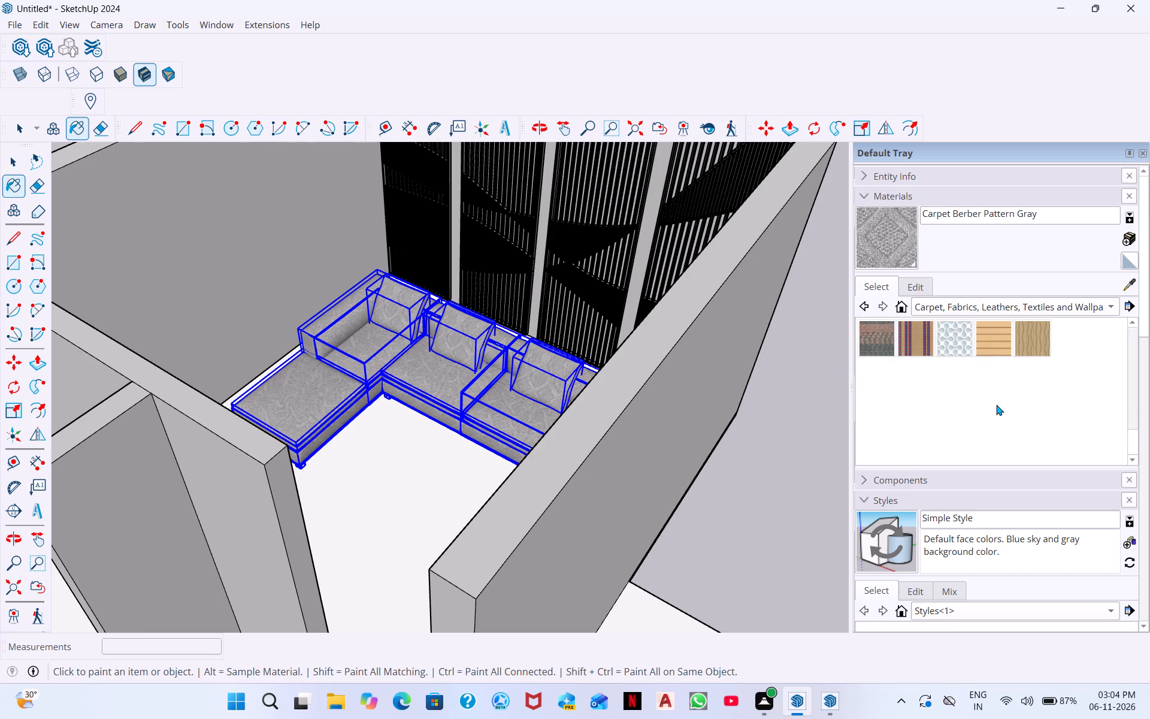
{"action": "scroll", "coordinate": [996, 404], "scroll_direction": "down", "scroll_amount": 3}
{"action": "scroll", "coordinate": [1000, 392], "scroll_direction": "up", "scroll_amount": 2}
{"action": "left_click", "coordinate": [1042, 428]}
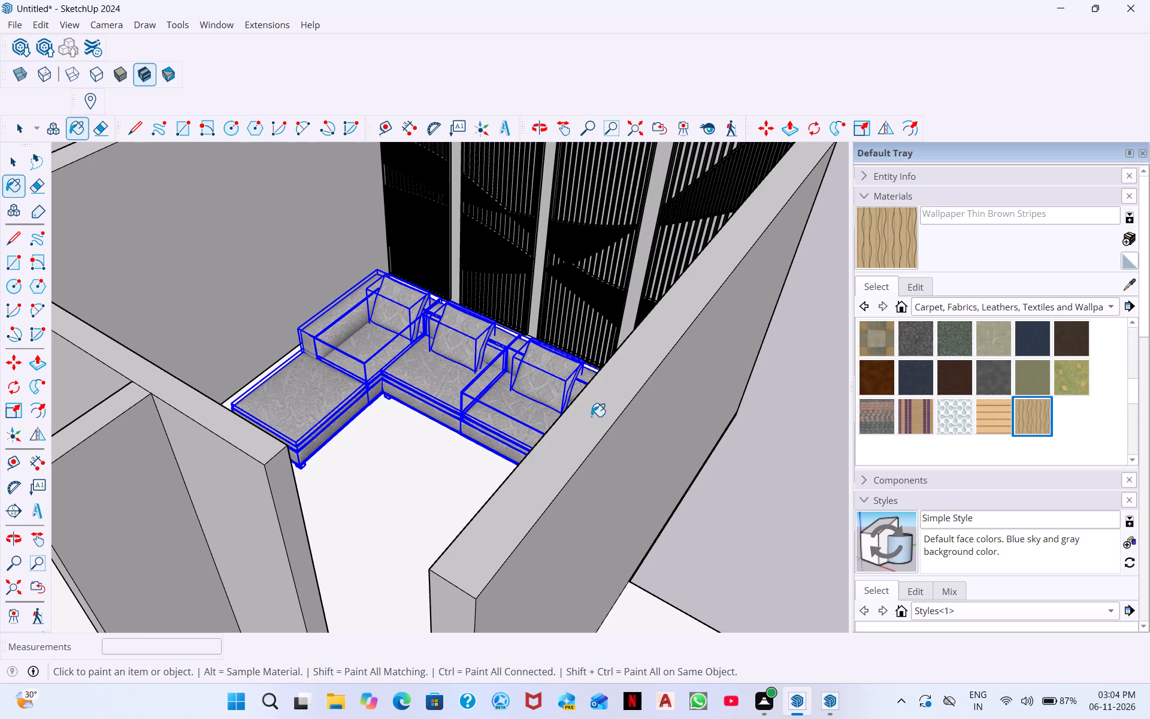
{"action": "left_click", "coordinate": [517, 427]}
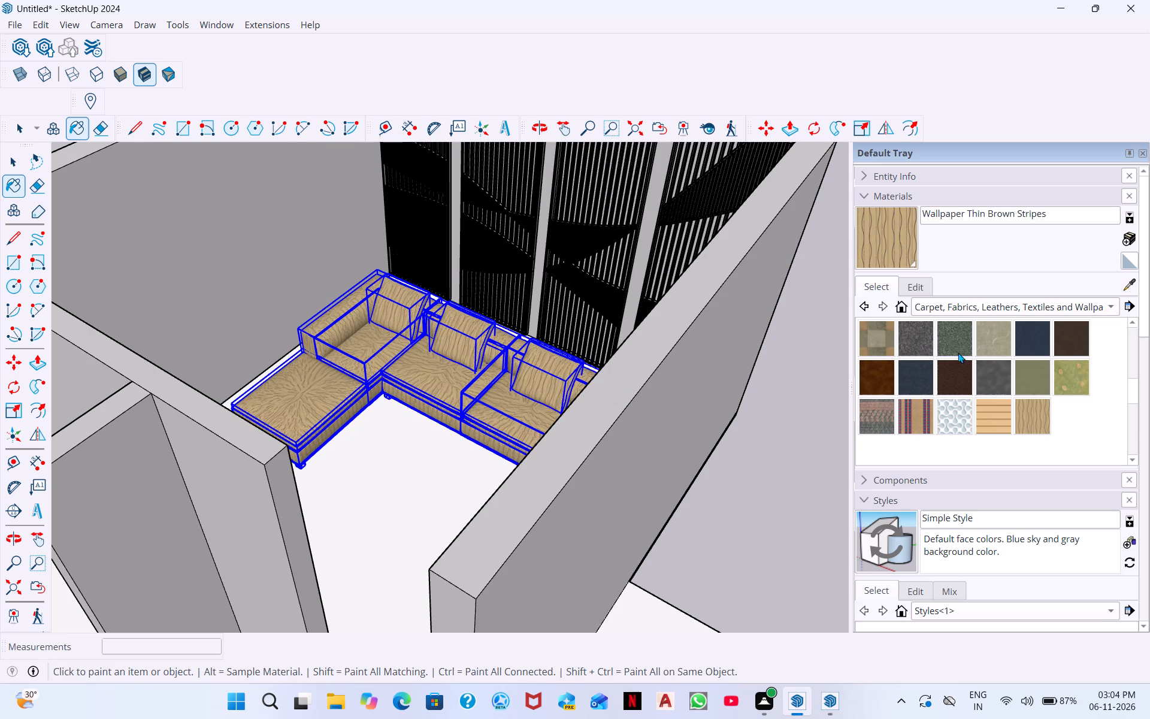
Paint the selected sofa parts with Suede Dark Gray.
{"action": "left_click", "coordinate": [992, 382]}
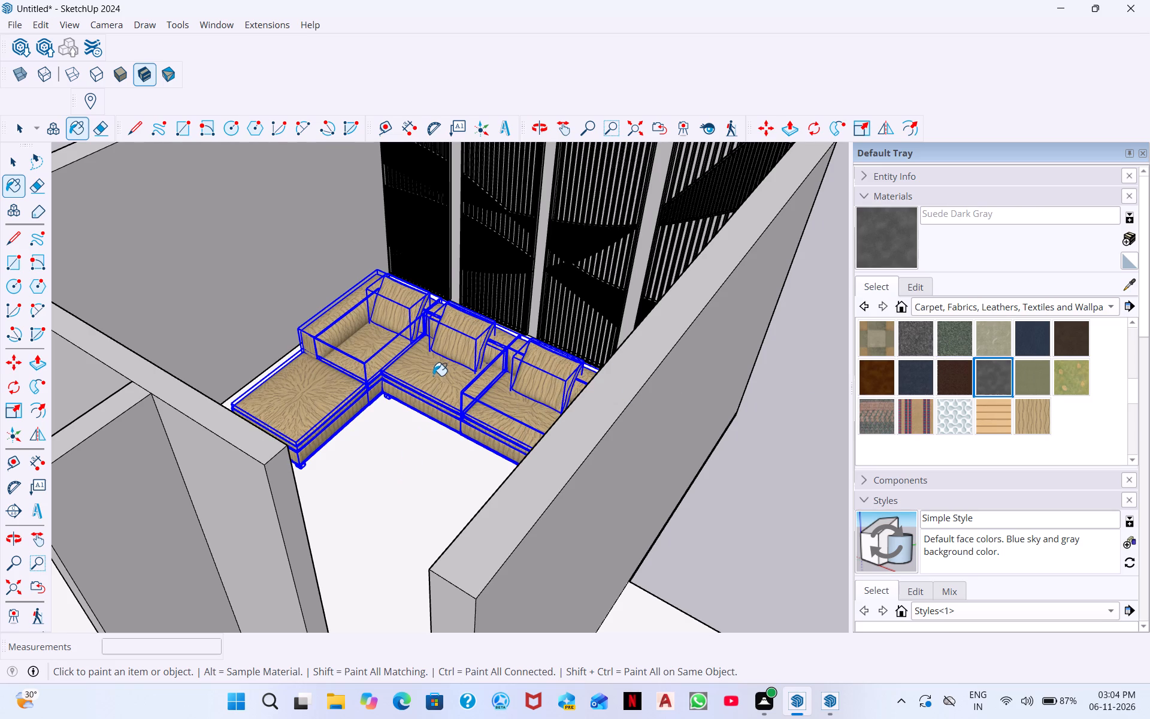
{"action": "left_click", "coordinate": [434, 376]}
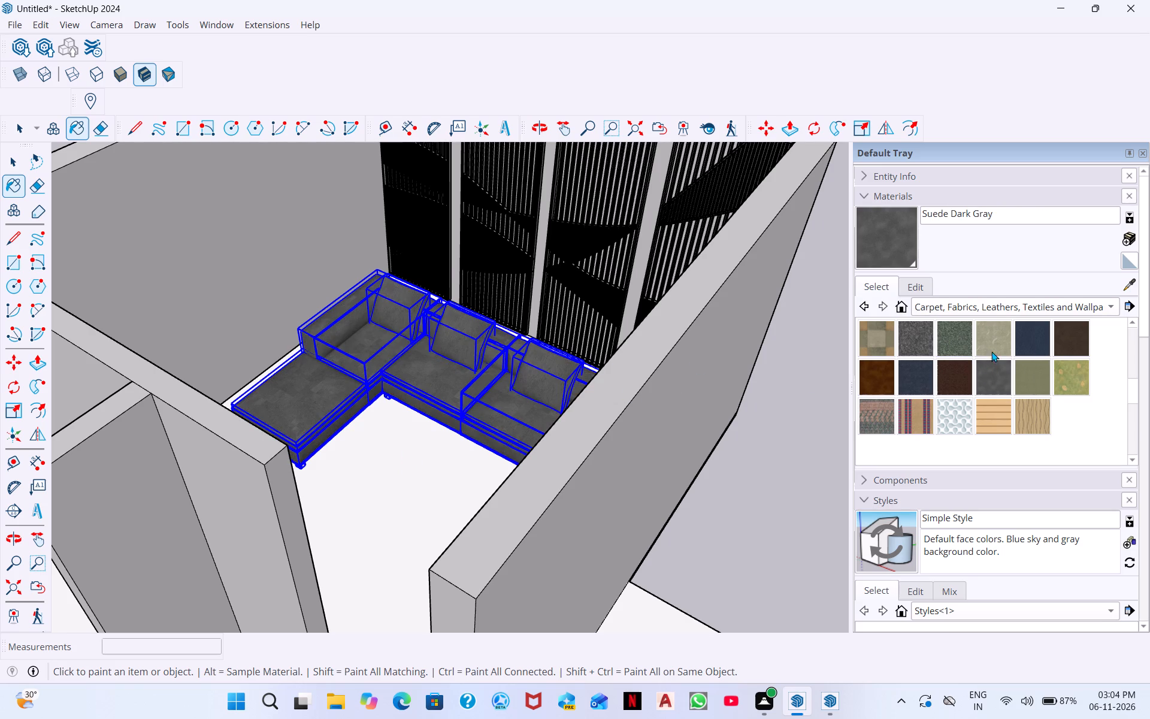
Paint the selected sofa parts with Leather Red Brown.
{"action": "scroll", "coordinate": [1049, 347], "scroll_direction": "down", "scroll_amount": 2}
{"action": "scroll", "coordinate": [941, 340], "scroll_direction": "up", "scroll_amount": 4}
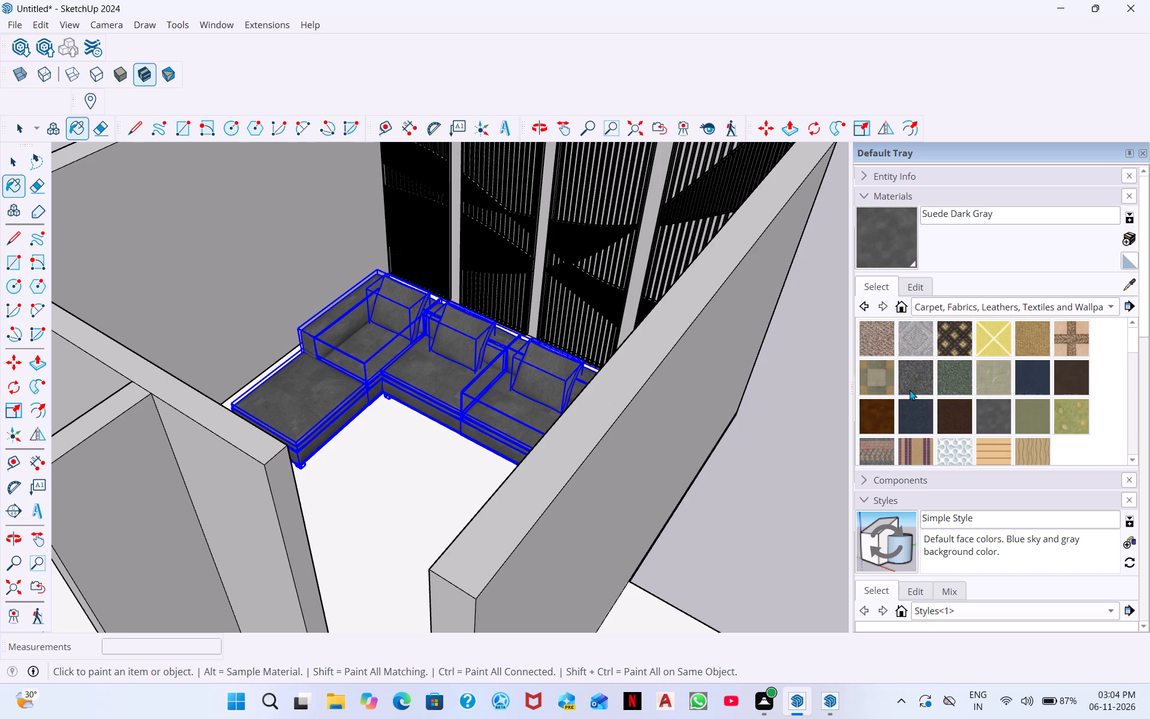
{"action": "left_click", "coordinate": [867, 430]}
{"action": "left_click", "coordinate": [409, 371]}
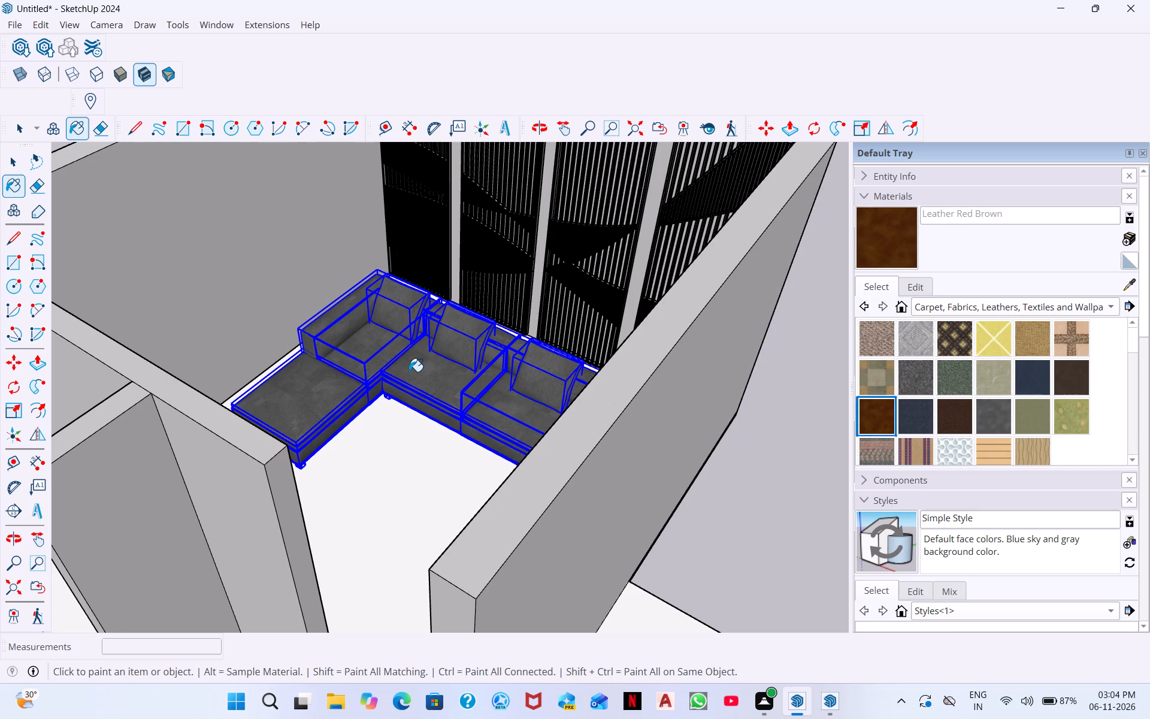
Paint all the selected sofa parts with Carpet Berber Pattern Gray and leave the Paint Bucket tool.
{"action": "left_click", "coordinate": [918, 348]}
{"action": "left_click", "coordinate": [493, 377]}
{"action": "scroll", "coordinate": [483, 377], "scroll_direction": "down", "scroll_amount": 2}
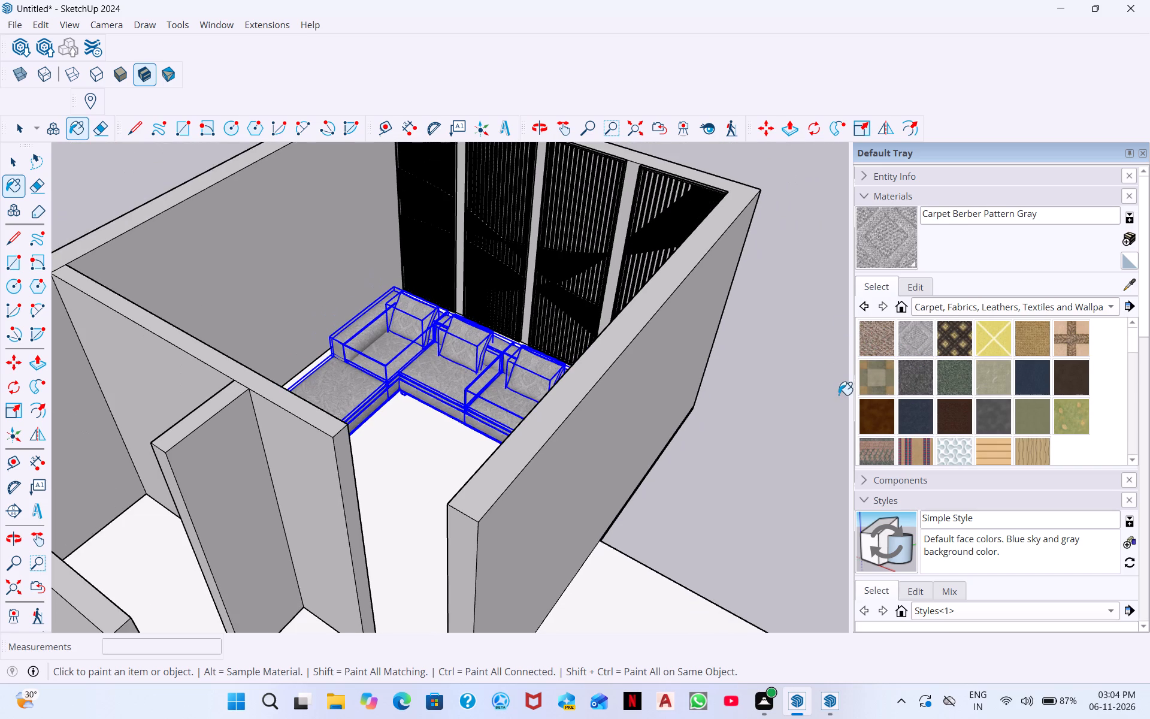
{"action": "key", "text": "Escape"}
{"action": "key", "text": "space"}
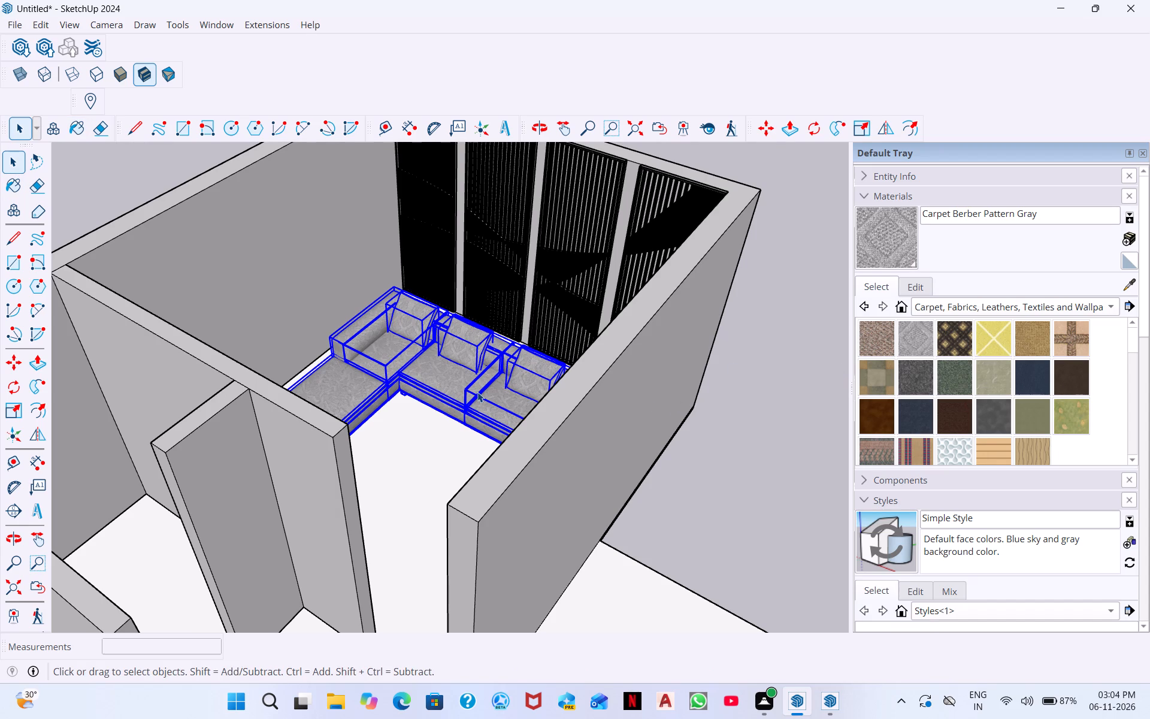
Combine all the selected sofa parts into one group.
{"action": "right_click", "coordinate": [462, 352]}
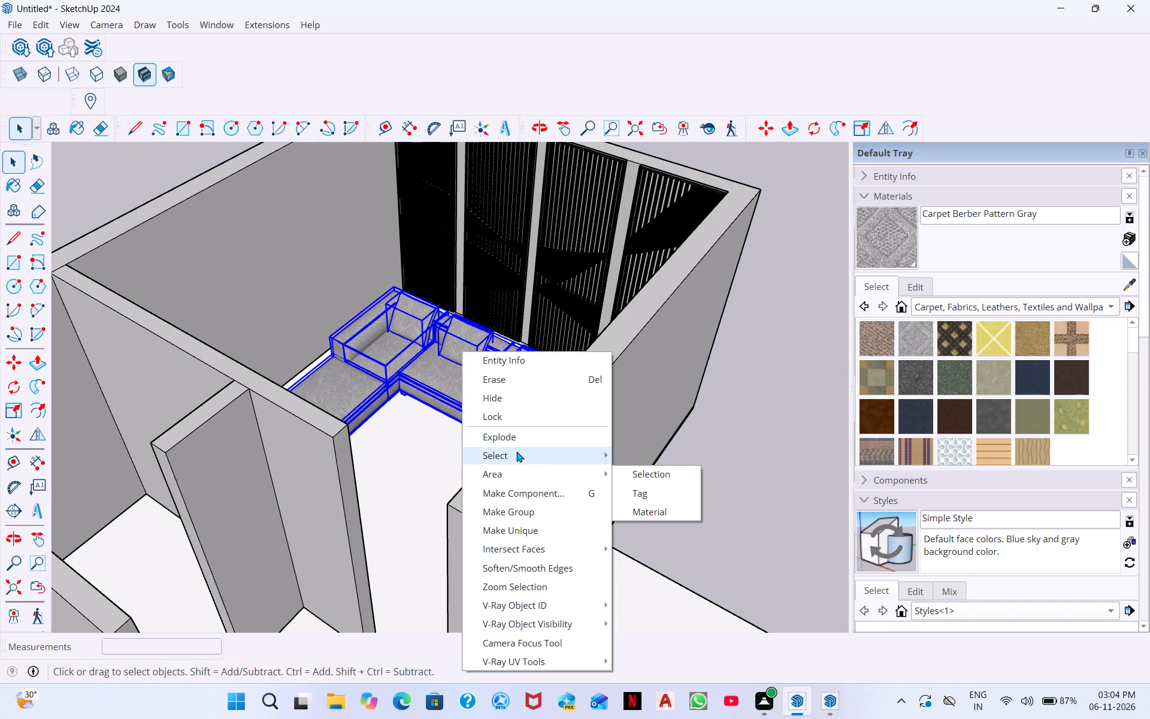
{"action": "left_click", "coordinate": [531, 516]}
{"action": "scroll", "coordinate": [401, 360], "scroll_direction": "down", "scroll_amount": 4}
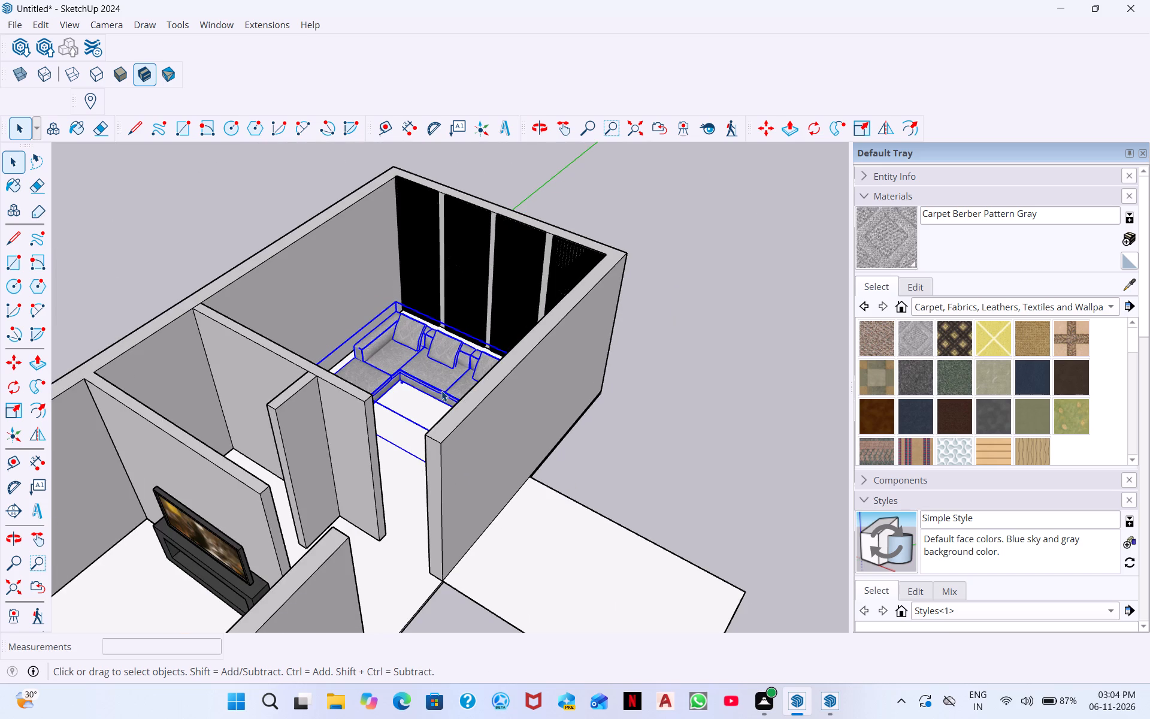
Move the sofa group slightly along the vertical axis beside the slatted wall panels.
{"action": "scroll", "coordinate": [441, 319], "scroll_direction": "up", "scroll_amount": 5}
{"action": "scroll", "coordinate": [429, 391], "scroll_direction": "up", "scroll_amount": 9}
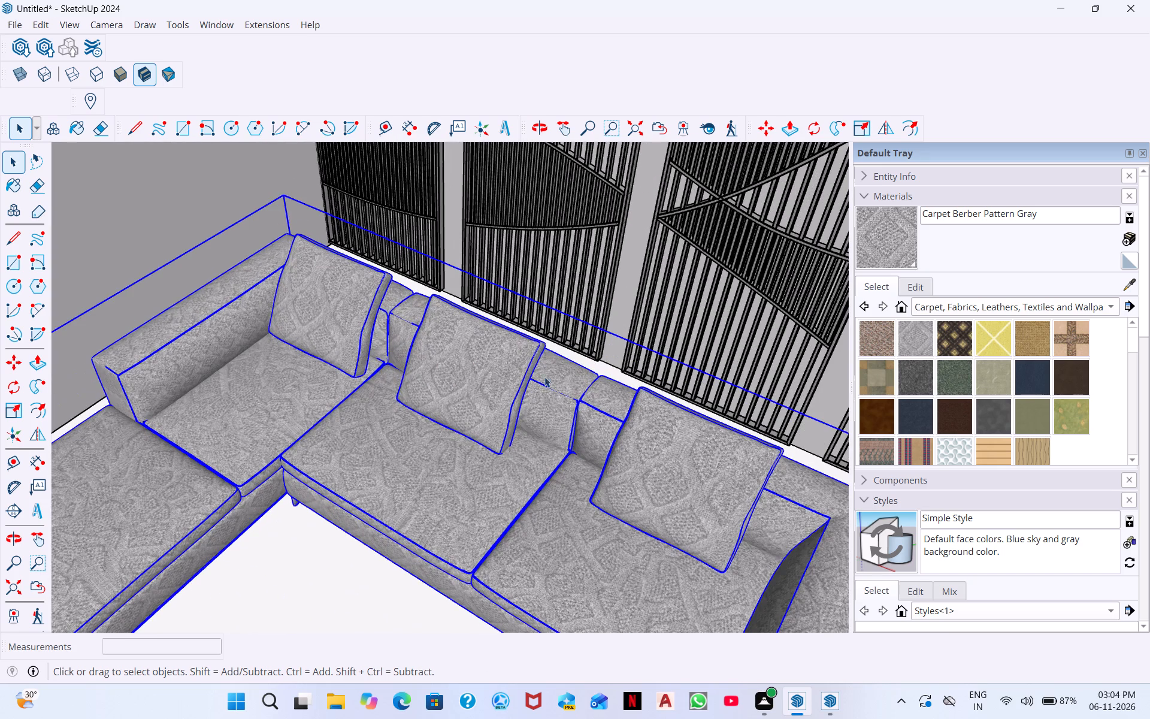
{"action": "left_click", "coordinate": [618, 336]}
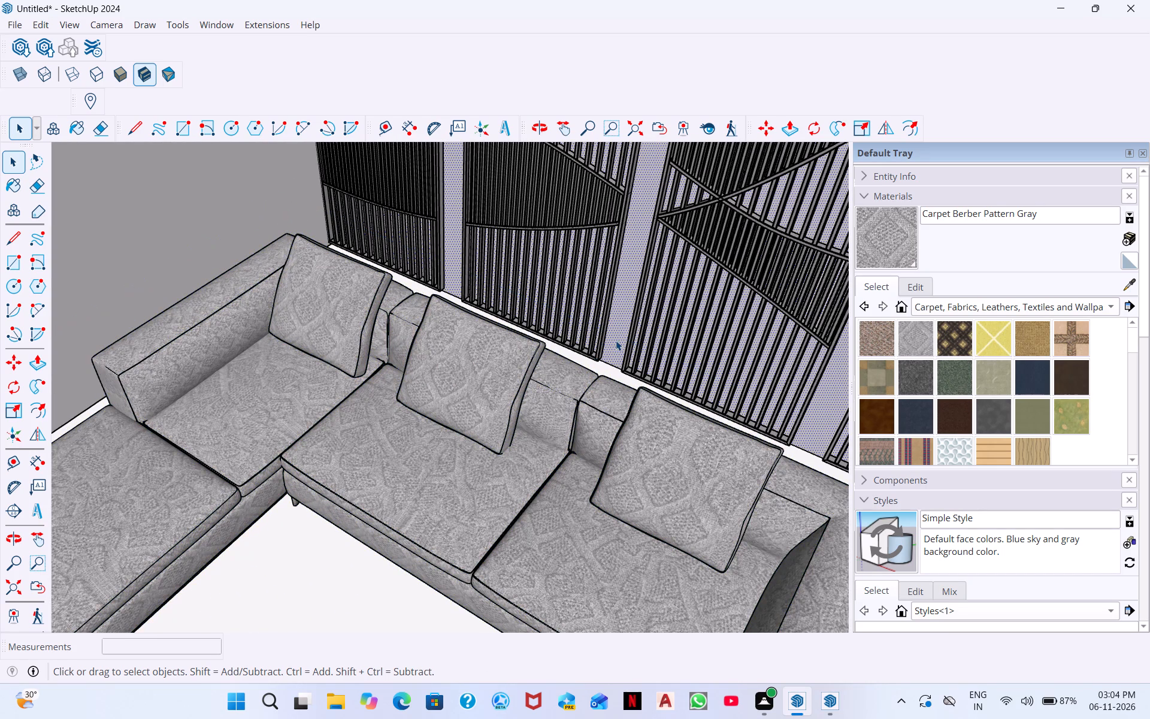
{"action": "left_click", "coordinate": [580, 401]}
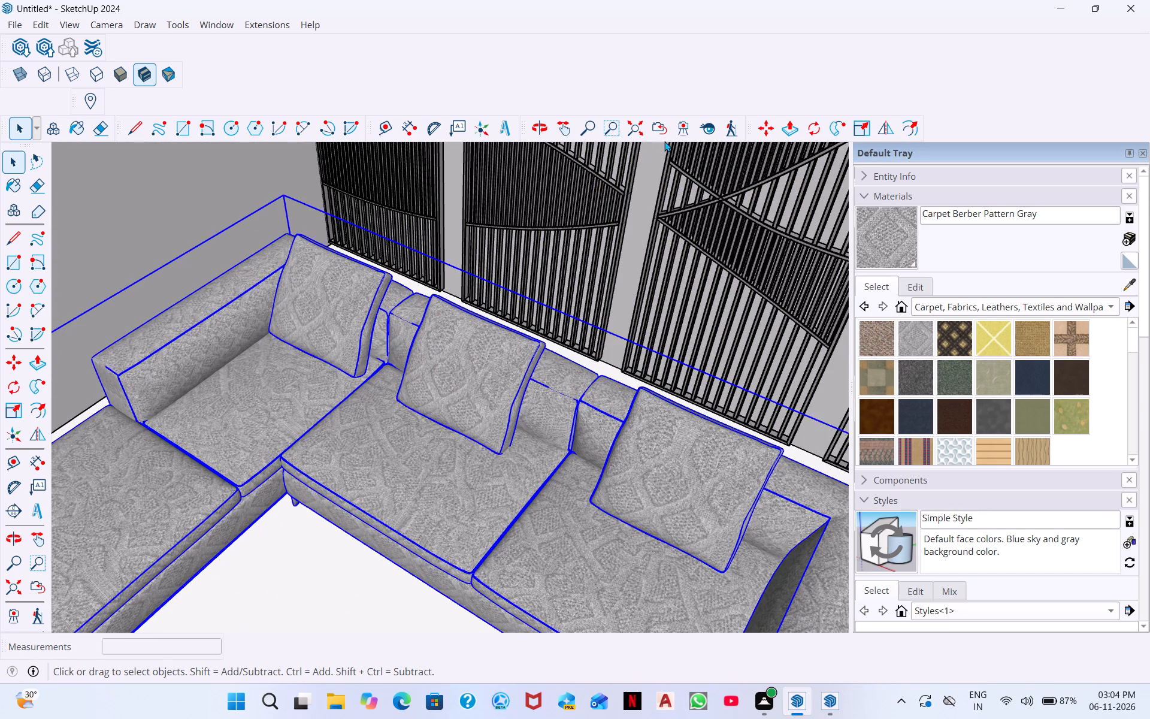
{"action": "left_click", "coordinate": [764, 126]}
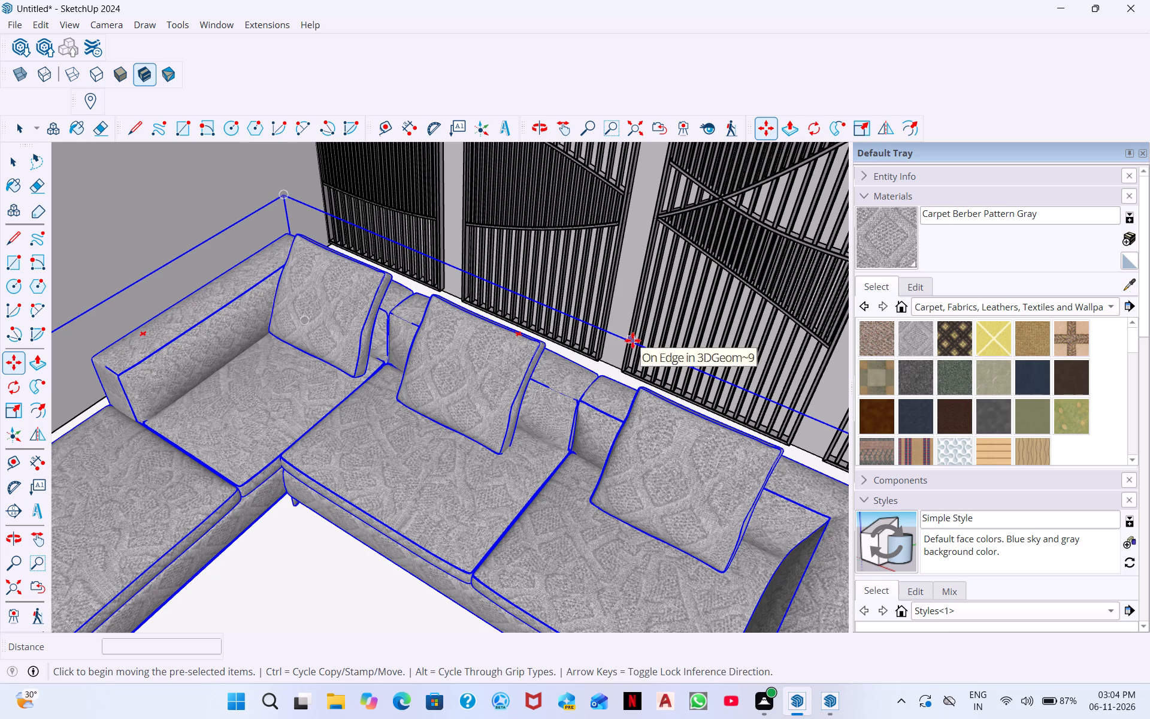
{"action": "left_click", "coordinate": [632, 340]}
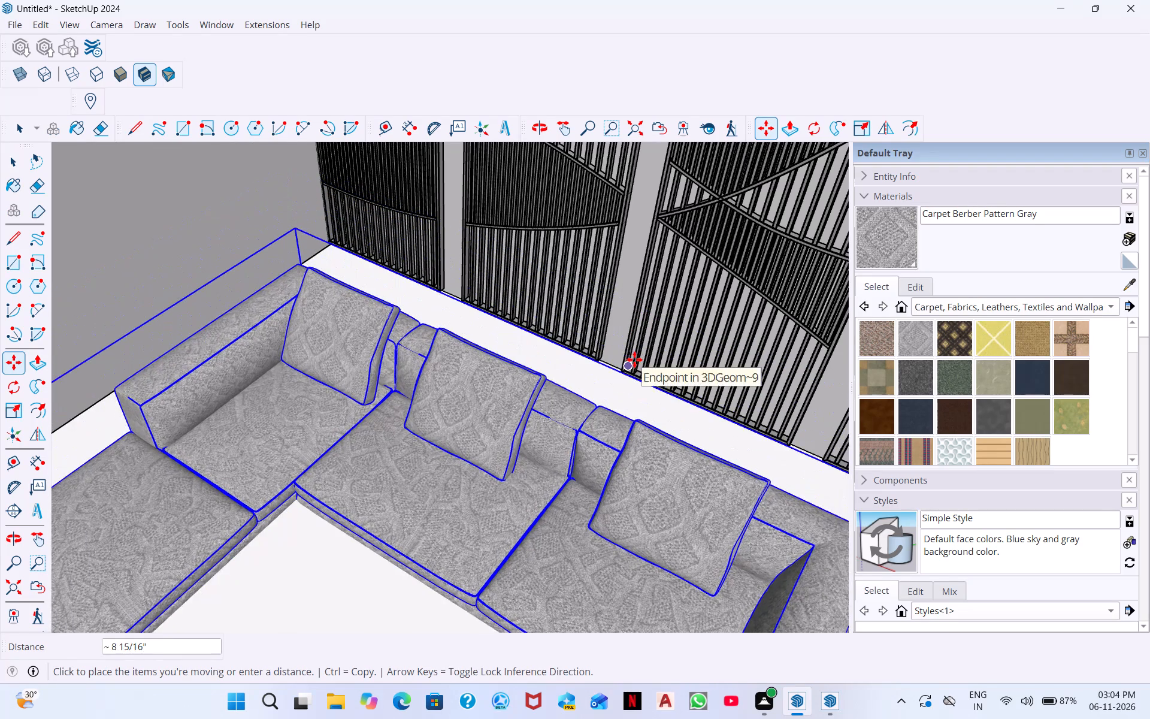
{"action": "scroll", "coordinate": [638, 361], "scroll_direction": "up", "scroll_amount": 8}
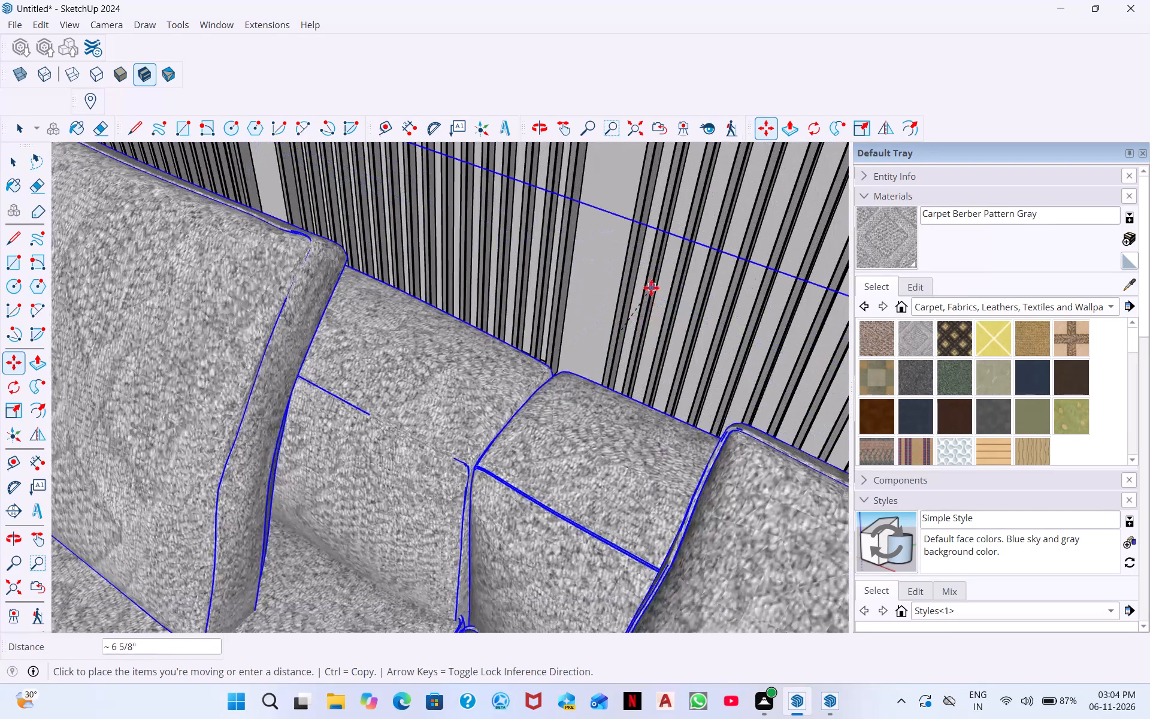
{"action": "key", "text": "Up"}
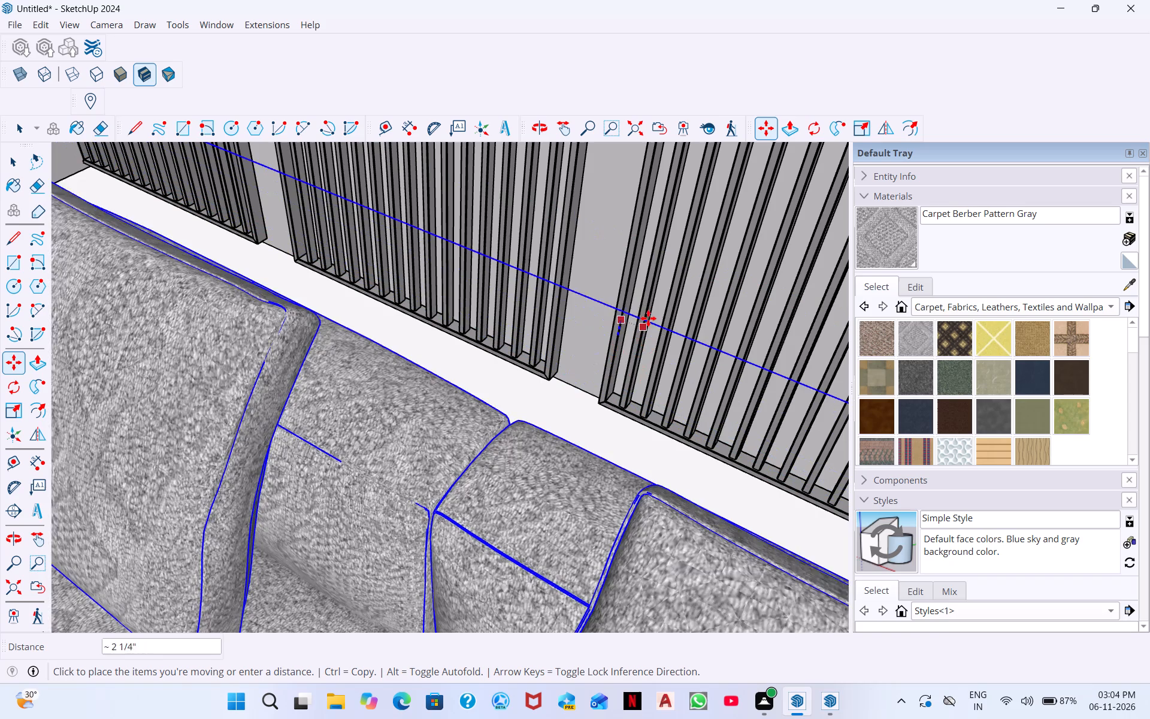
{"action": "left_click", "coordinate": [656, 308]}
Examine the sofa's placement relative to the slatted wall panels and the room's walls from several angles.
{"action": "scroll", "coordinate": [655, 308], "scroll_direction": "down", "scroll_amount": 14}
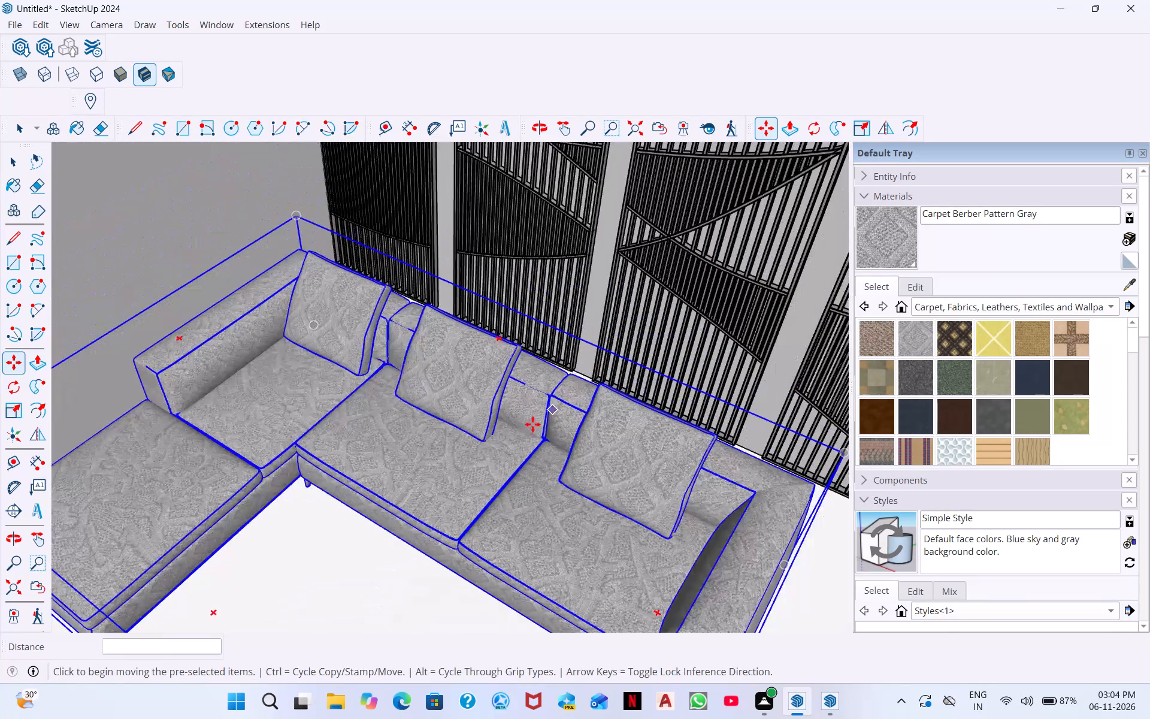
{"action": "middle_click_drag", "start_coordinate": [475, 528], "coordinate": [468, 601]}
{"action": "scroll", "coordinate": [303, 539], "scroll_direction": "down", "scroll_amount": 1}
{"action": "middle_click", "coordinate": [302, 539]}
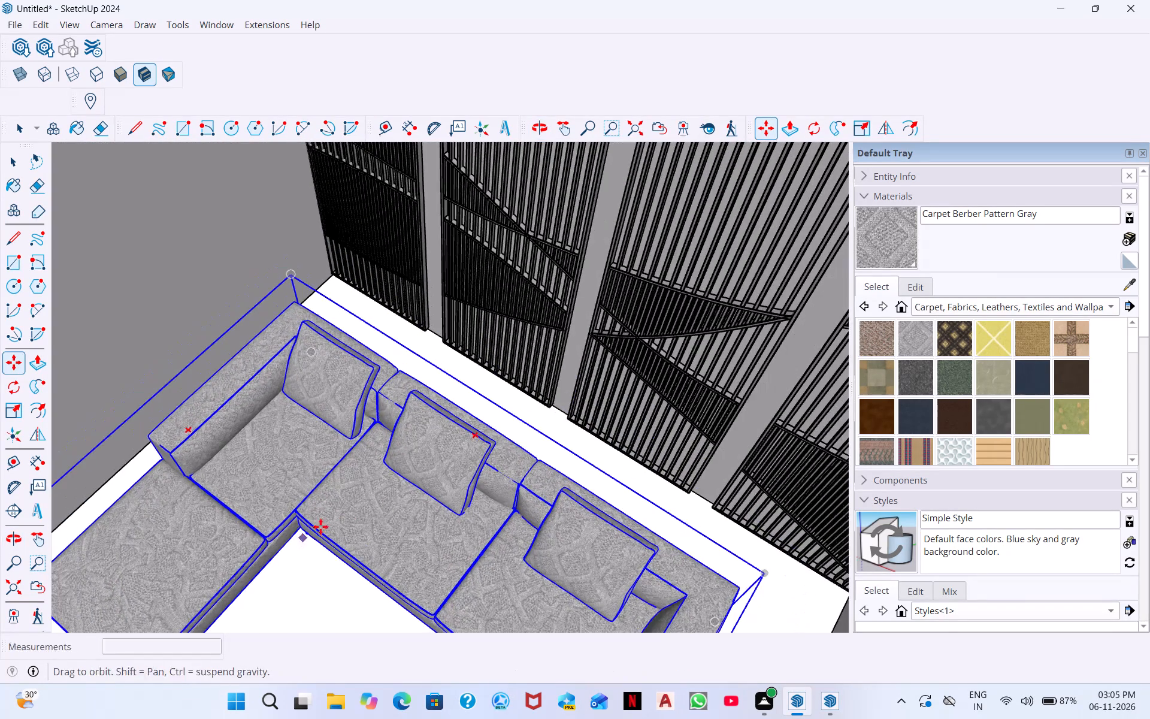
{"action": "middle_click_drag", "start_coordinate": [396, 510], "coordinate": [93, 474]}
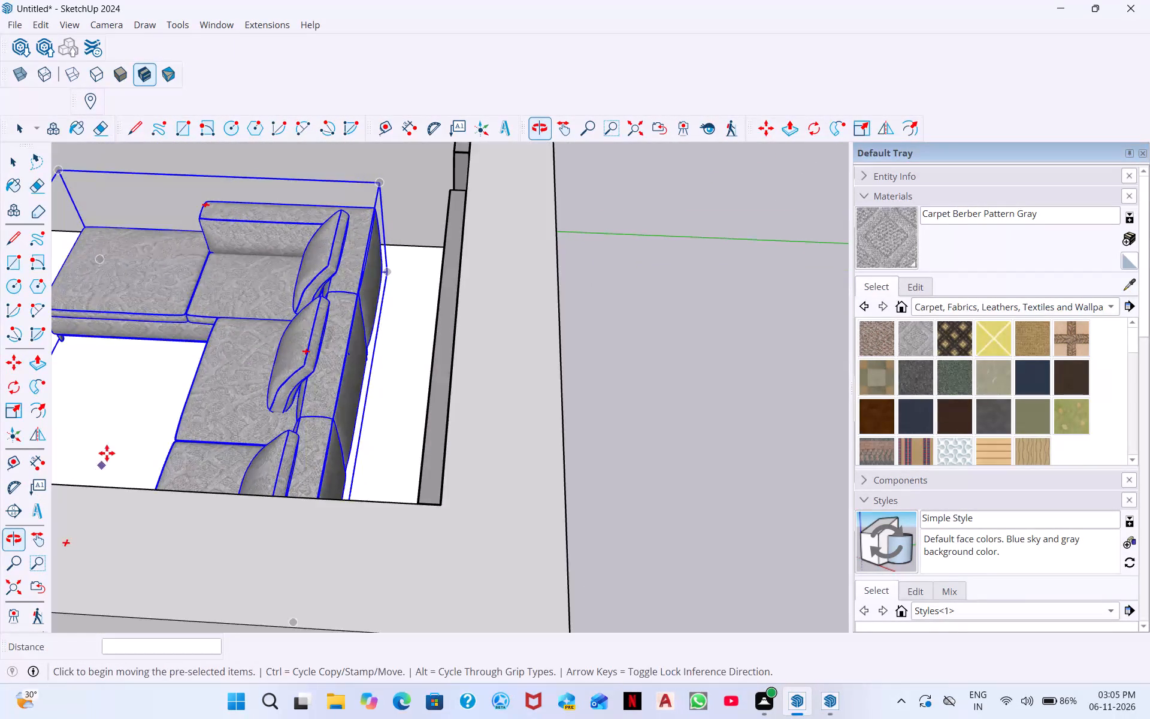
{"action": "scroll", "coordinate": [108, 450], "scroll_direction": "up", "scroll_amount": 1}
{"action": "scroll", "coordinate": [108, 450], "scroll_direction": "down", "scroll_amount": 3}
{"action": "middle_click_drag", "start_coordinate": [117, 427], "coordinate": [252, 446]}
{"action": "middle_click_drag", "start_coordinate": [26, 536], "coordinate": [158, 527]}
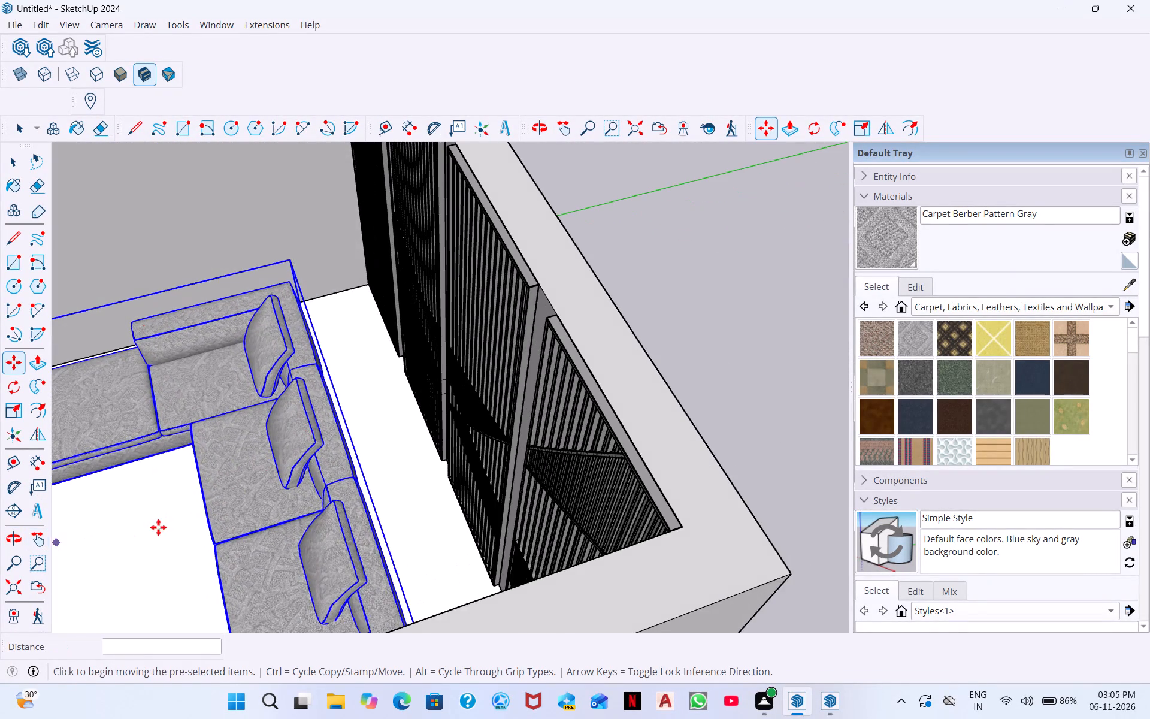
{"action": "scroll", "coordinate": [155, 530], "scroll_direction": "down", "scroll_amount": 11}
{"action": "middle_click_drag", "start_coordinate": [234, 519], "coordinate": [117, 439]}
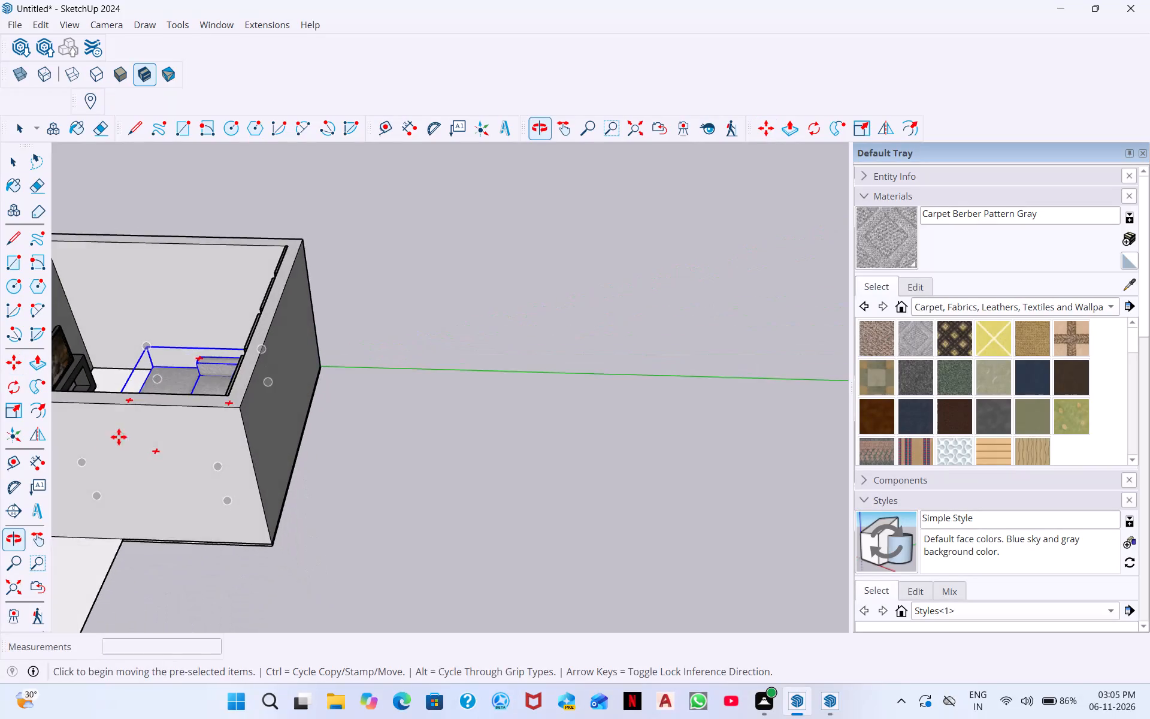
{"action": "middle_click_drag", "start_coordinate": [1, 482], "coordinate": [186, 457]}
{"action": "scroll", "coordinate": [137, 465], "scroll_direction": "down", "scroll_amount": 1}
{"action": "scroll", "coordinate": [258, 510], "scroll_direction": "down", "scroll_amount": 9}
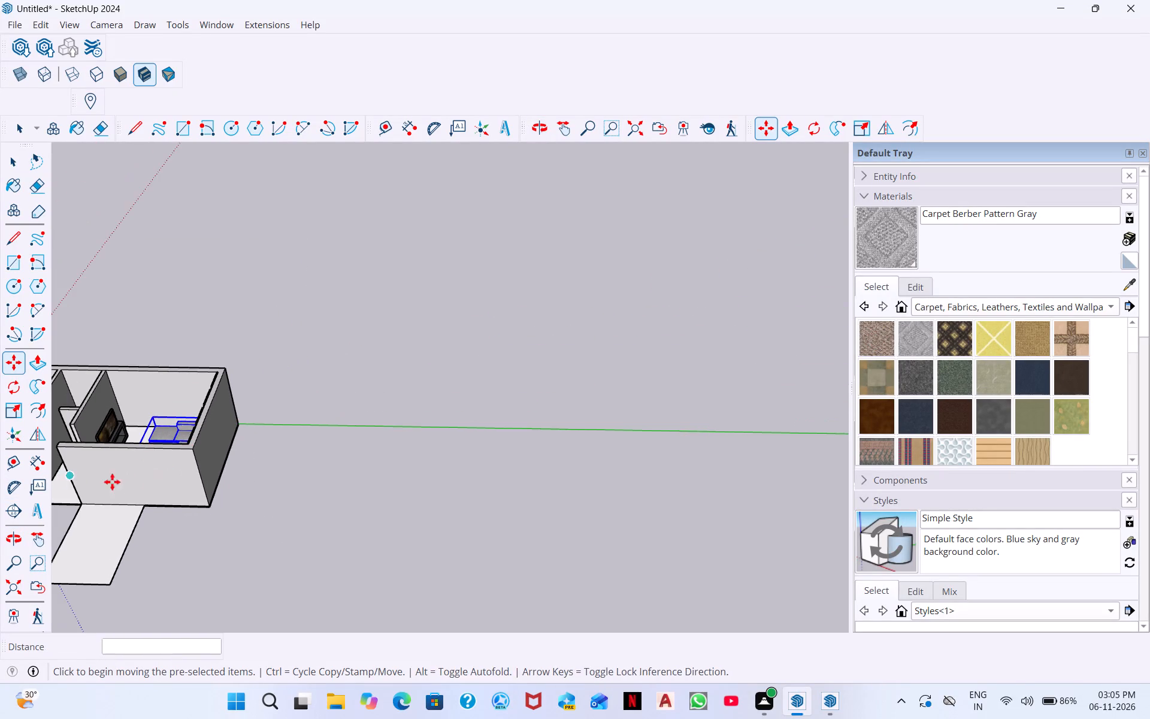
{"action": "middle_click_drag", "start_coordinate": [130, 482], "coordinate": [293, 458]}
{"action": "middle_click_drag", "start_coordinate": [63, 599], "coordinate": [193, 576]}
{"action": "scroll", "coordinate": [102, 638], "scroll_direction": "down", "scroll_amount": 1}
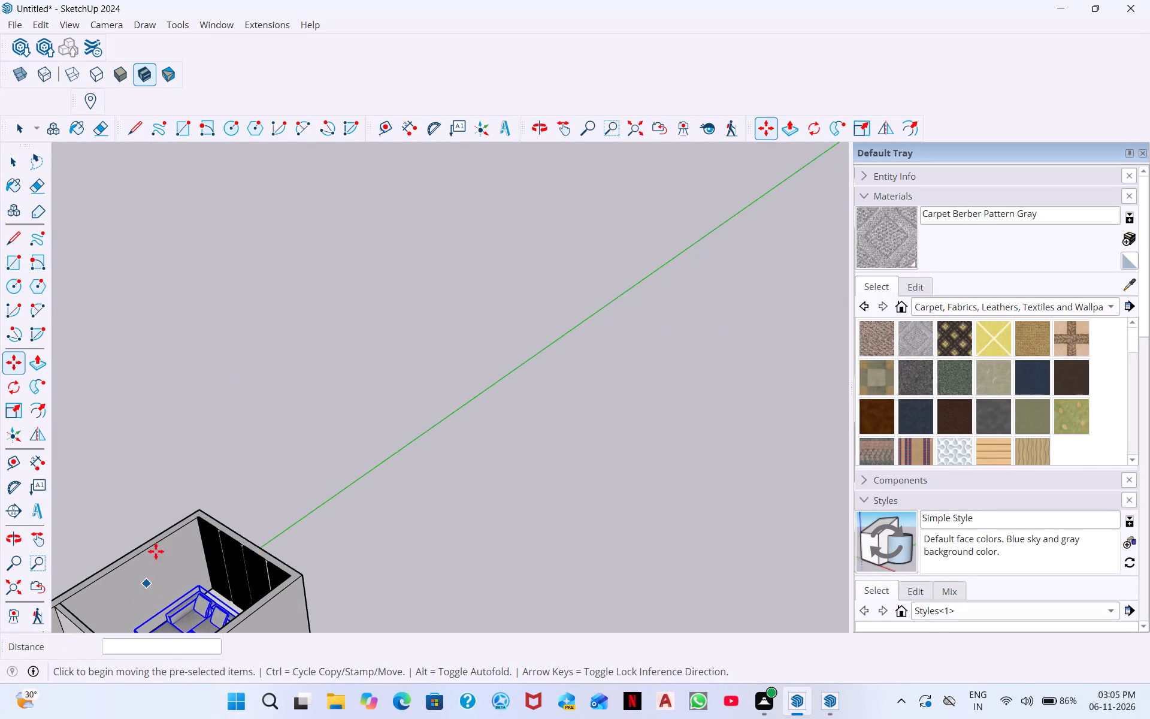
{"action": "scroll", "coordinate": [156, 551], "scroll_direction": "down", "scroll_amount": 4}
{"action": "left_click", "coordinate": [642, 131]}
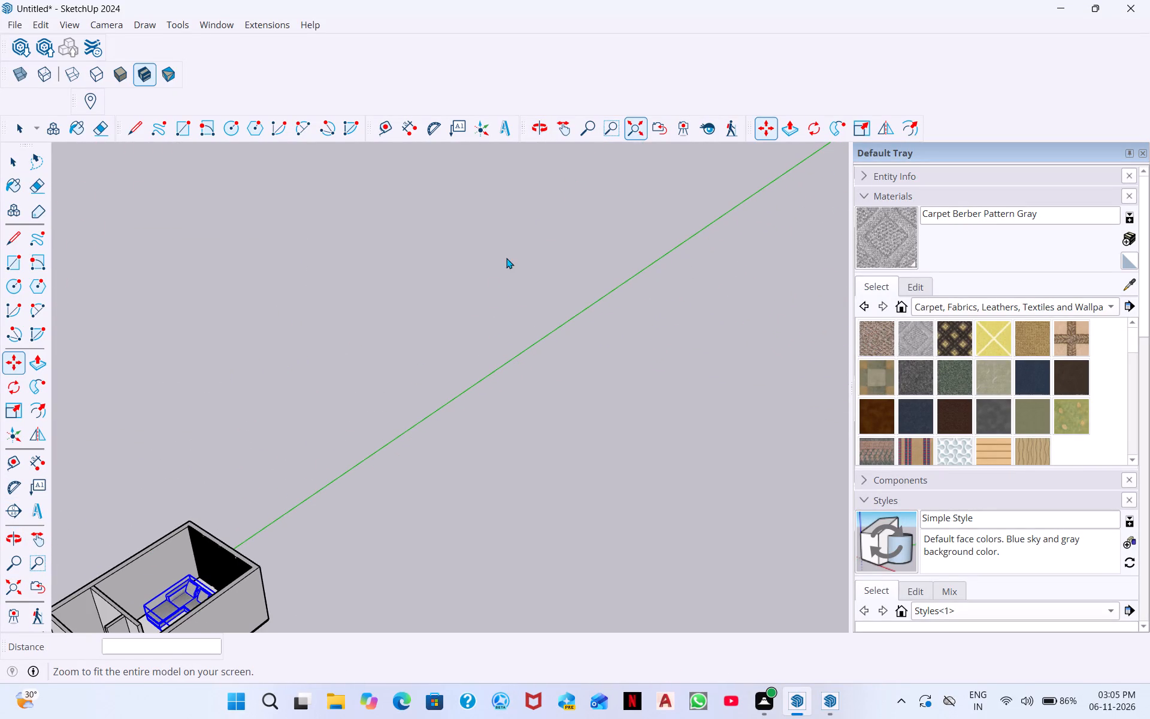
Examine the sofa's base and legs against the room floor from close up.
{"action": "scroll", "coordinate": [580, 337], "scroll_direction": "up", "scroll_amount": 12}
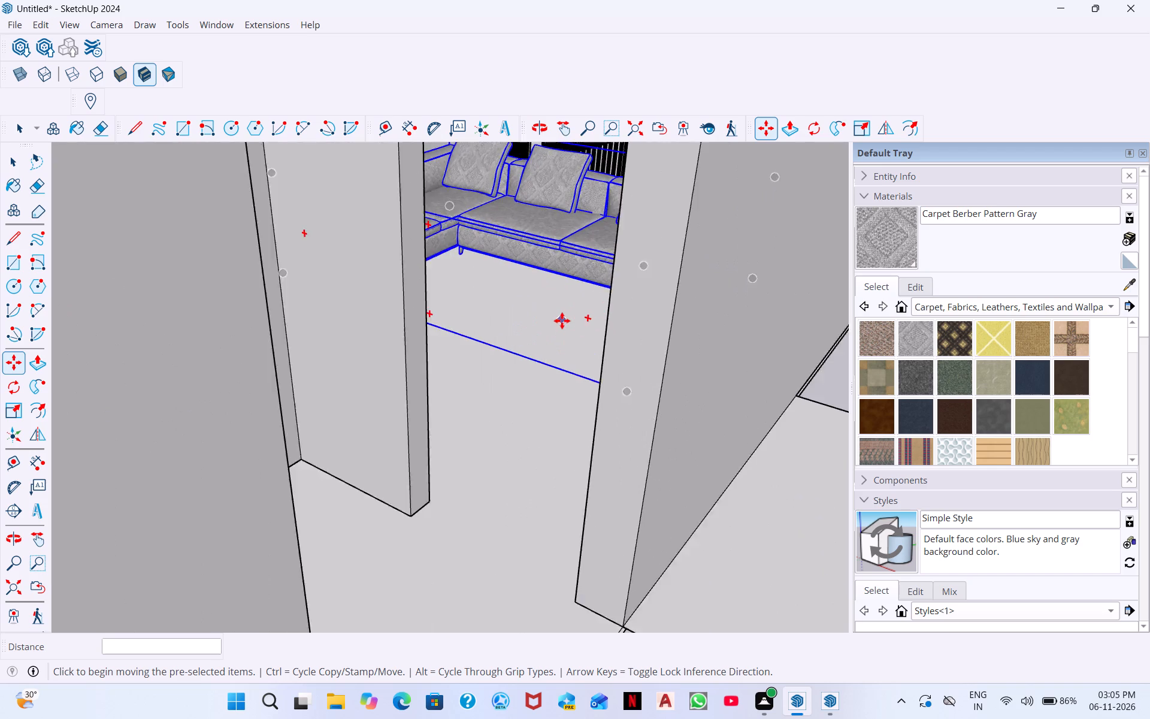
{"action": "scroll", "coordinate": [558, 319], "scroll_direction": "up", "scroll_amount": 4}
{"action": "scroll", "coordinate": [595, 351], "scroll_direction": "down", "scroll_amount": 2}
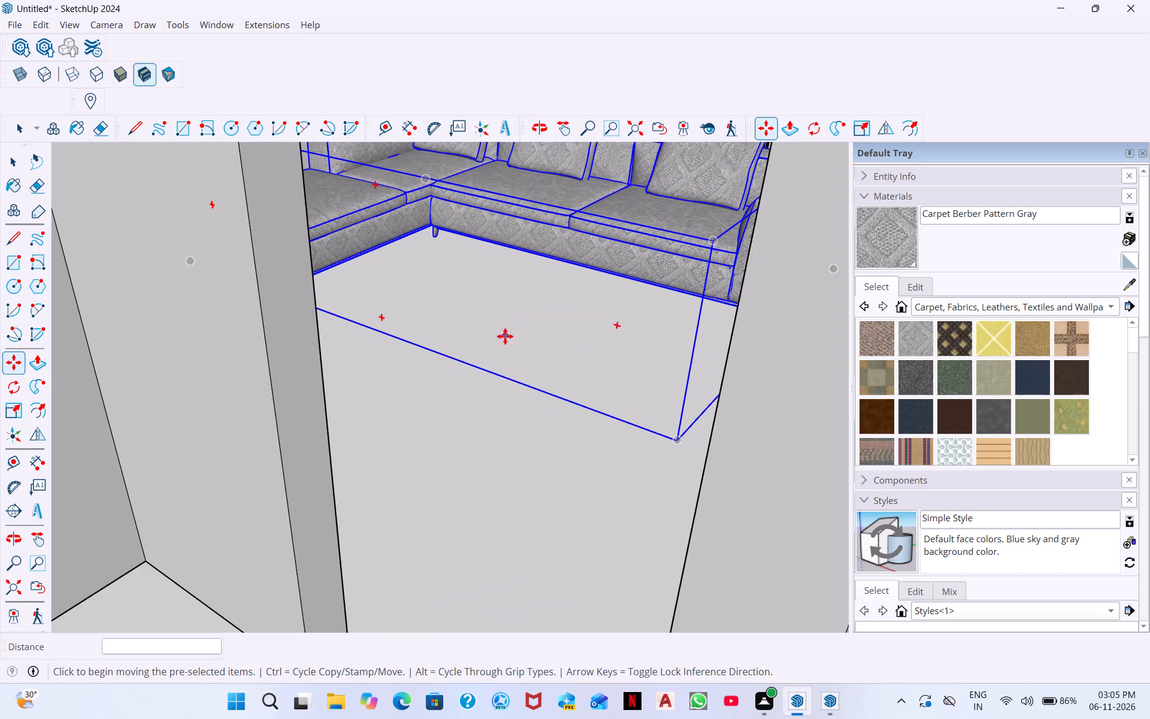
{"action": "middle_click_drag", "start_coordinate": [505, 336], "coordinate": [537, 373]}
{"action": "scroll", "coordinate": [603, 260], "scroll_direction": "down", "scroll_amount": 2}
{"action": "scroll", "coordinate": [646, 210], "scroll_direction": "up", "scroll_amount": 3}
{"action": "middle_click_drag", "start_coordinate": [761, 234], "coordinate": [580, 407]}
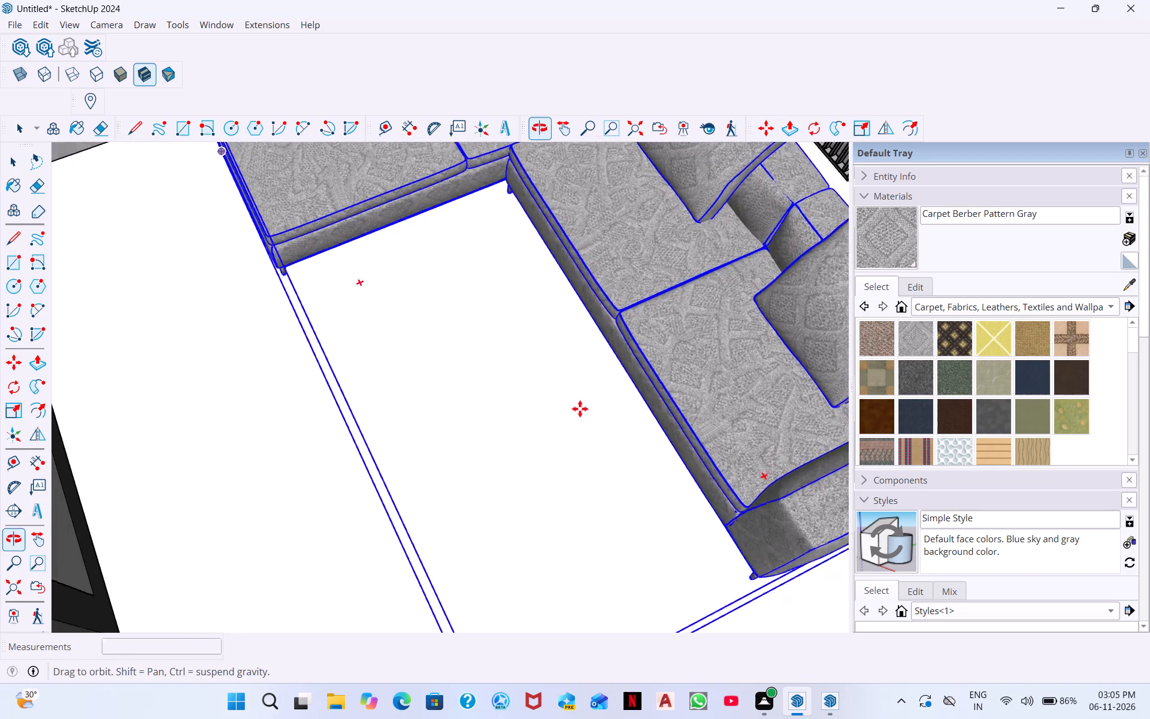
Move the sofa group 2' 5 9/16" toward the corner between the plain back wall and the slatted wall panels.
{"action": "scroll", "coordinate": [647, 289], "scroll_direction": "down", "scroll_amount": 8}
{"action": "middle_click_drag", "start_coordinate": [816, 238], "coordinate": [702, 220]}
{"action": "scroll", "coordinate": [734, 228], "scroll_direction": "down", "scroll_amount": 2}
{"action": "scroll", "coordinate": [774, 307], "scroll_direction": "down", "scroll_amount": 1}
{"action": "scroll", "coordinate": [804, 207], "scroll_direction": "up", "scroll_amount": 2}
{"action": "middle_click_drag", "start_coordinate": [821, 177], "coordinate": [827, 168]}
{"action": "scroll", "coordinate": [795, 162], "scroll_direction": "up", "scroll_amount": 2}
{"action": "scroll", "coordinate": [799, 190], "scroll_direction": "down", "scroll_amount": 2}
{"action": "scroll", "coordinate": [694, 206], "scroll_direction": "down", "scroll_amount": 3}
{"action": "middle_click_drag", "start_coordinate": [770, 241], "coordinate": [756, 191]}
{"action": "scroll", "coordinate": [770, 192], "scroll_direction": "up", "scroll_amount": 2}
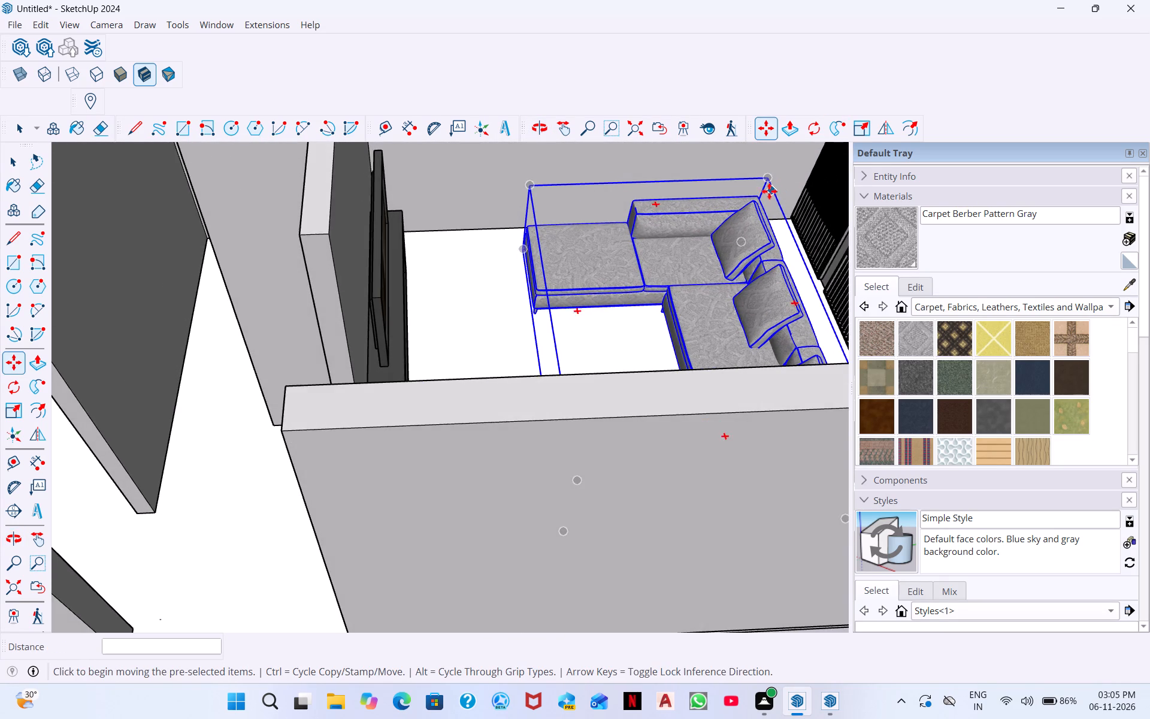
{"action": "scroll", "coordinate": [769, 191], "scroll_direction": "up", "scroll_amount": 6}
{"action": "left_click", "coordinate": [773, 162]}
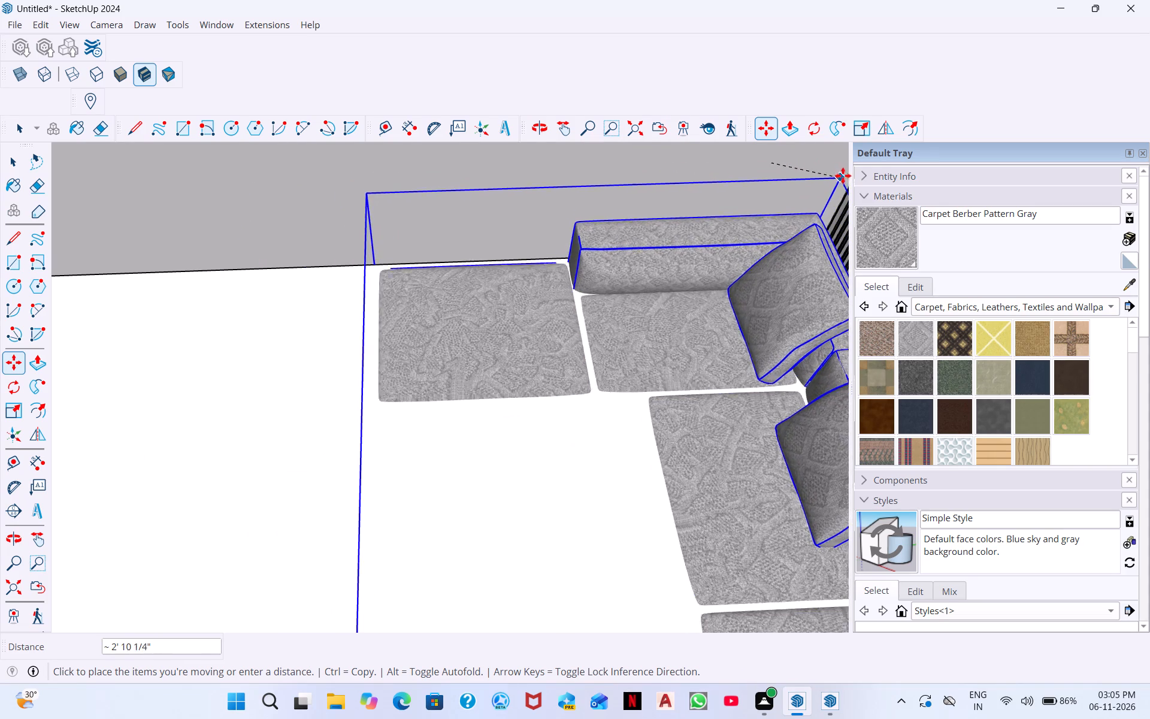
{"action": "left_click", "coordinate": [851, 159]}
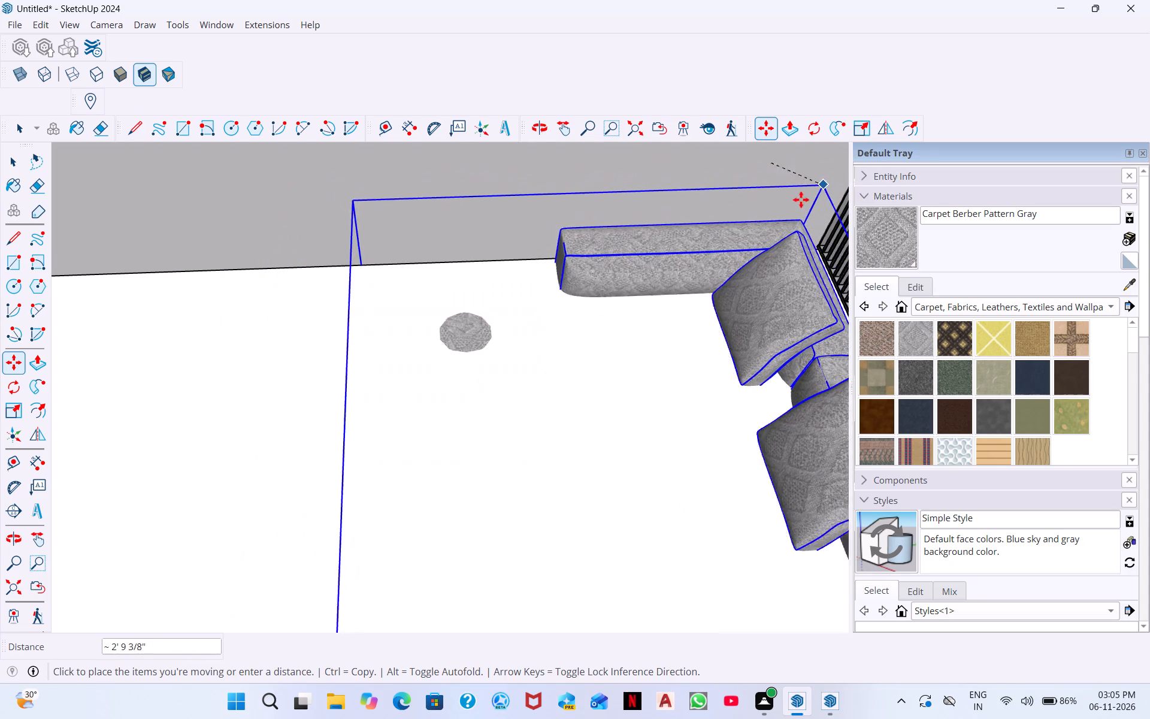
{"action": "middle_click_drag", "start_coordinate": [833, 154], "coordinate": [859, 140]}
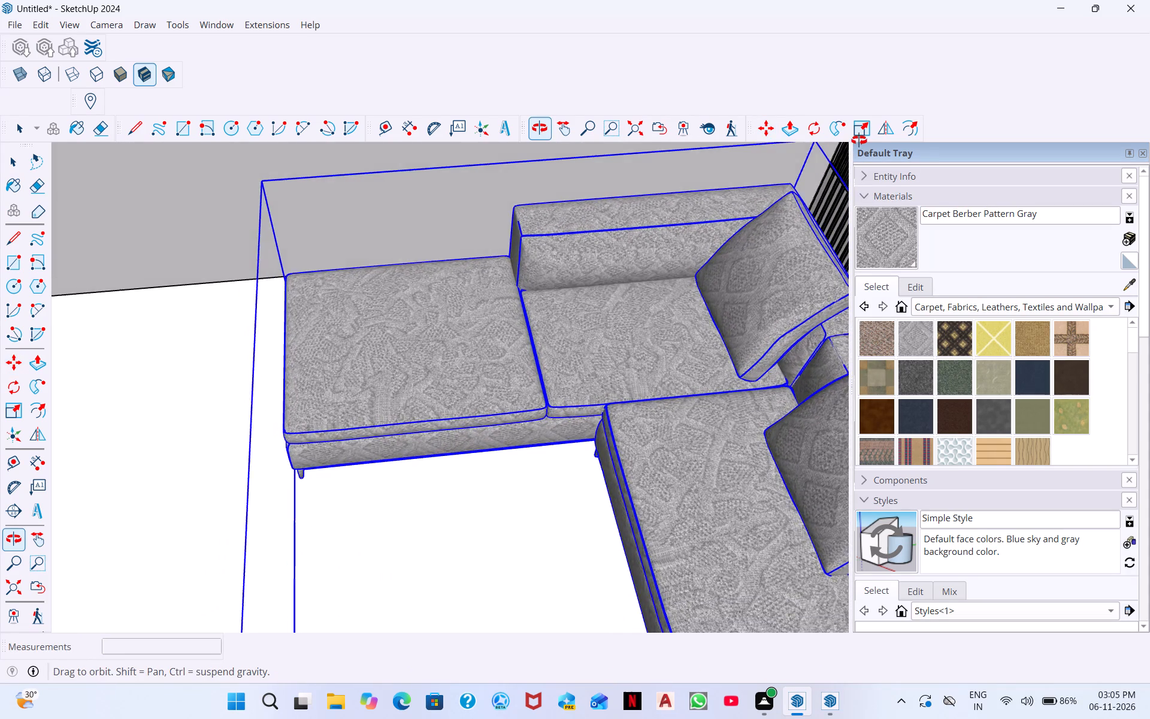
{"action": "middle_click_drag", "start_coordinate": [859, 140], "coordinate": [869, 138]}
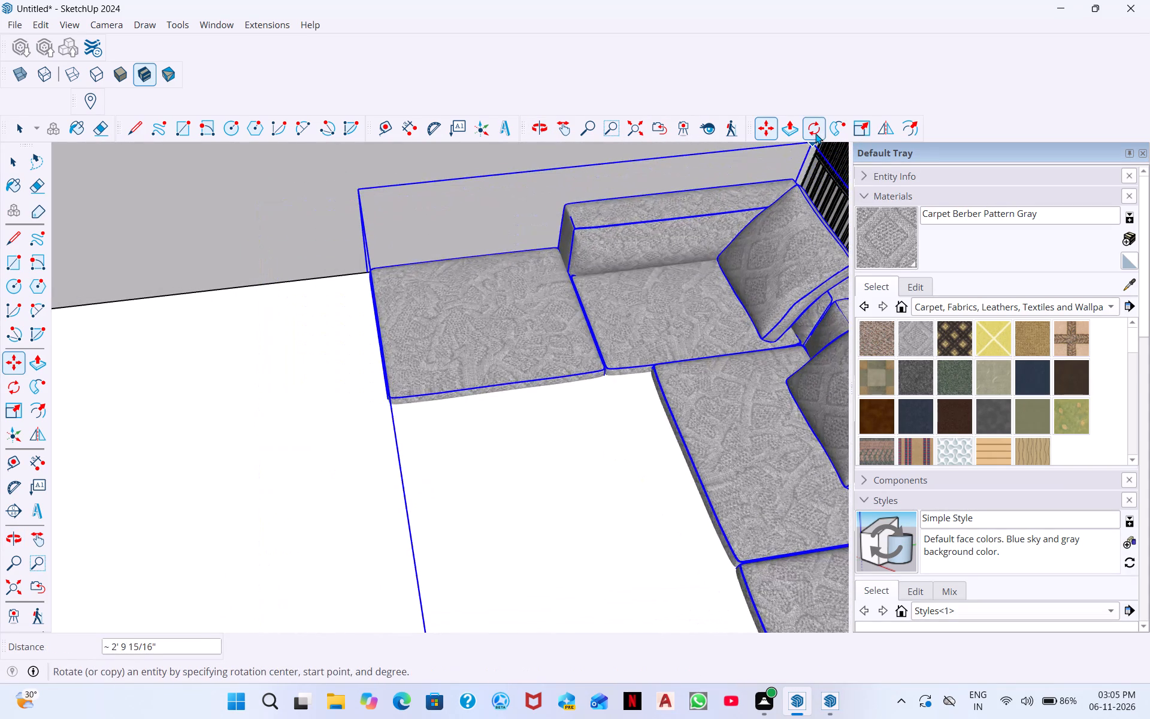
{"action": "scroll", "coordinate": [810, 161], "scroll_direction": "down", "scroll_amount": 7}
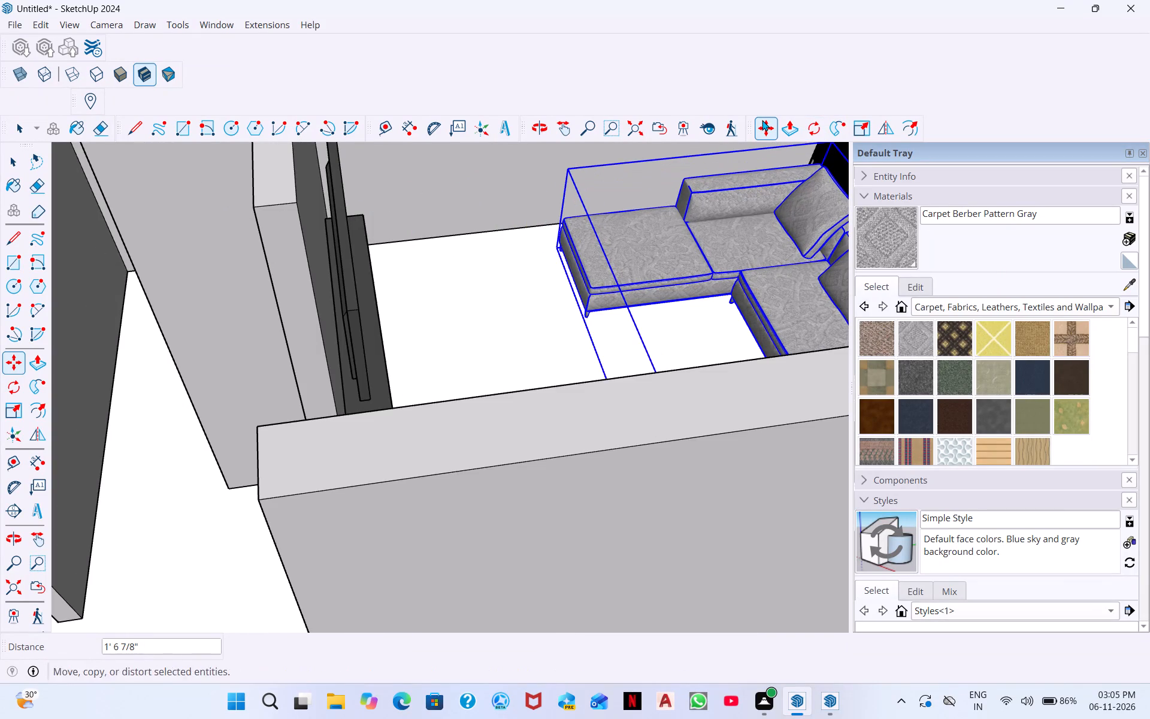
{"action": "left_click", "coordinate": [628, 126]}
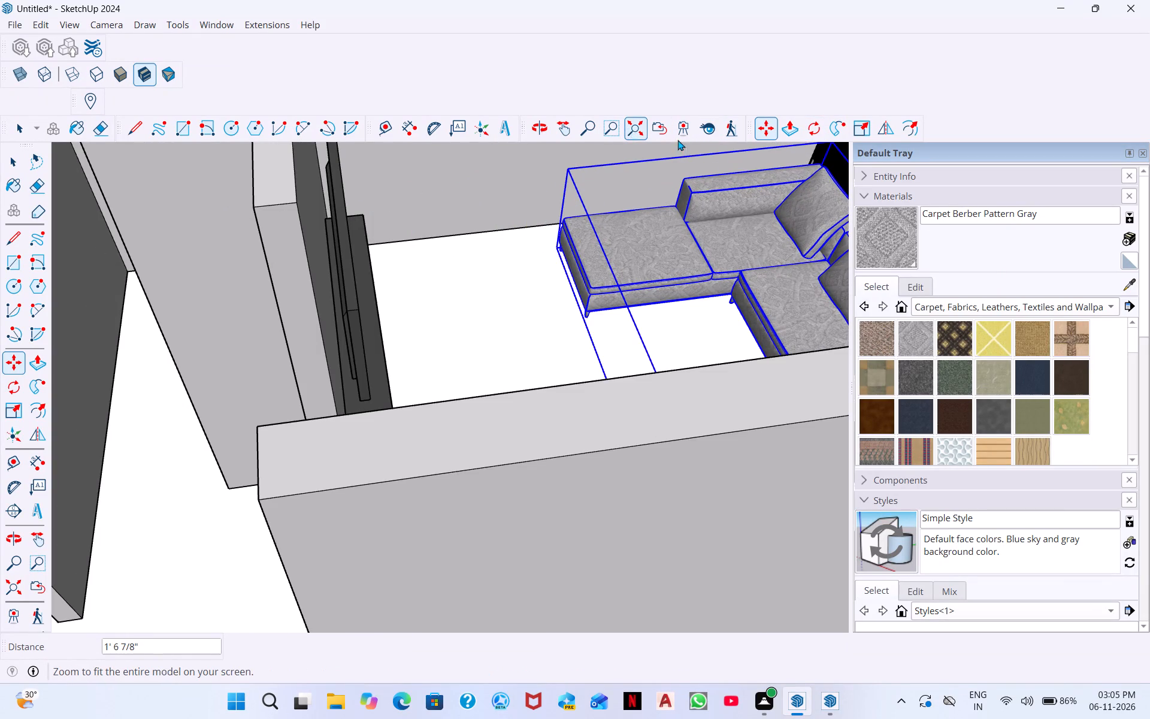
{"action": "scroll", "coordinate": [647, 210], "scroll_direction": "up", "scroll_amount": 8}
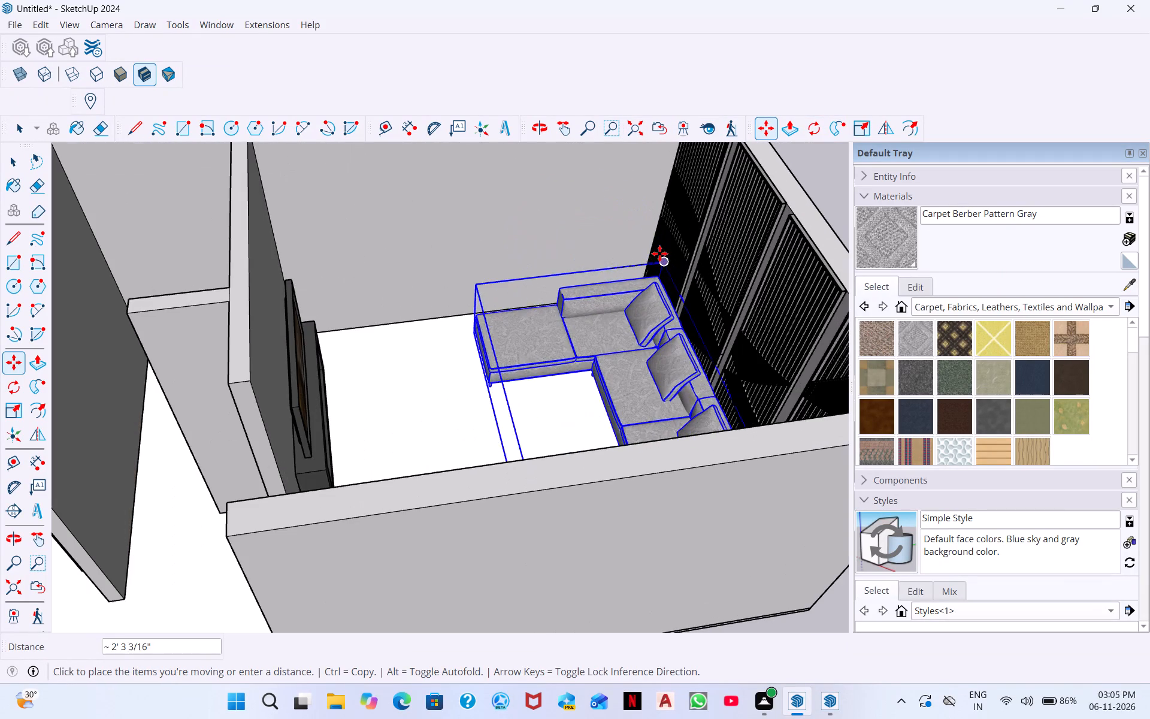
{"action": "left_click", "coordinate": [653, 243]}
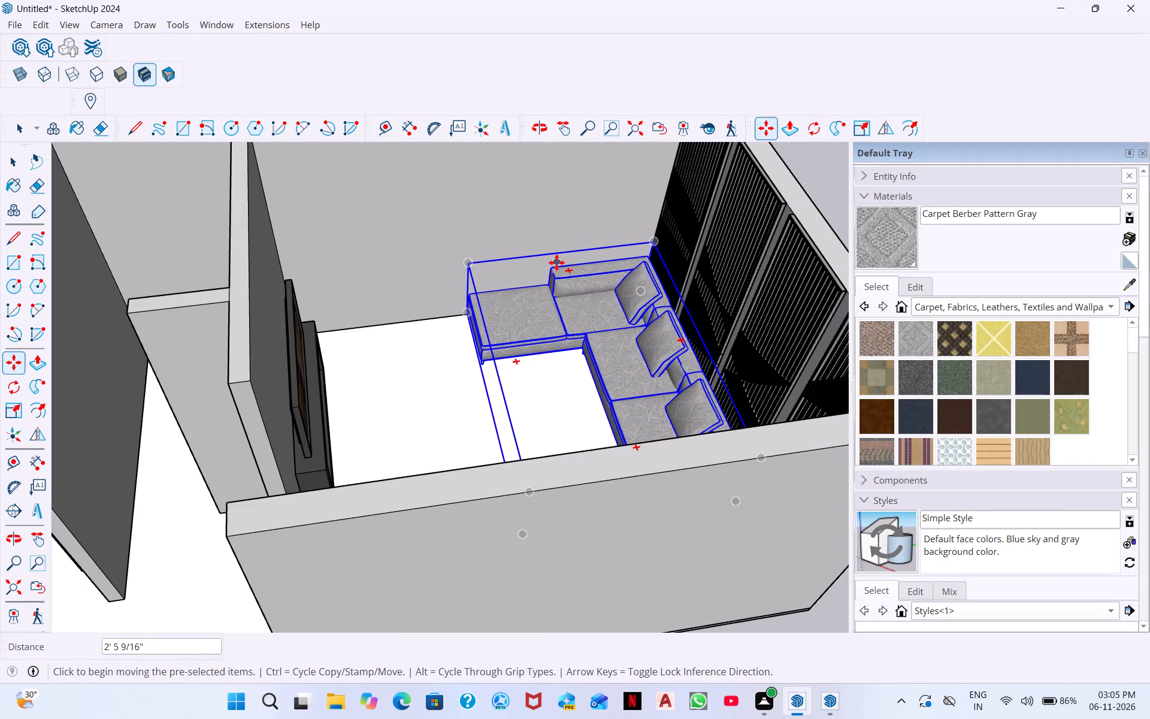
Move the sofa group about 4' 6 3/4" by its inner leg to the floor edge at the foot of the slatted panels.
{"action": "scroll", "coordinate": [557, 397], "scroll_direction": "down", "scroll_amount": 1}
{"action": "middle_click_drag", "start_coordinate": [595, 354], "coordinate": [680, 325]}
{"action": "middle_click_drag", "start_coordinate": [501, 400], "coordinate": [520, 324]}
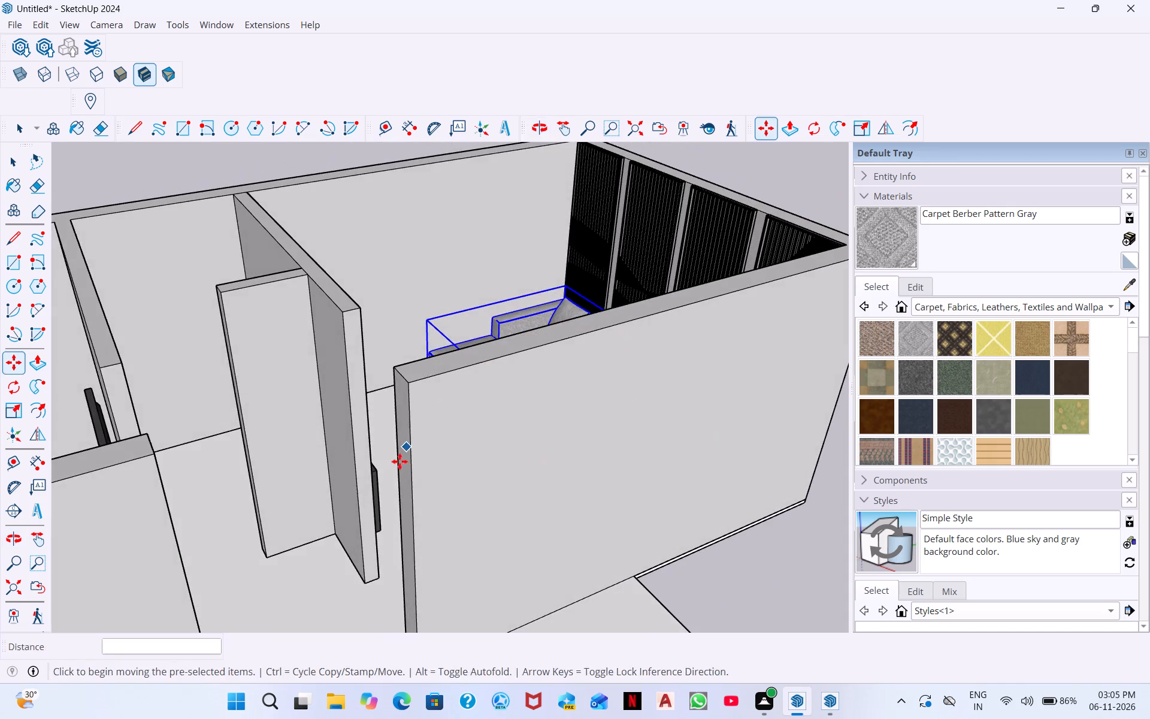
{"action": "middle_click_drag", "start_coordinate": [400, 461], "coordinate": [545, 465]}
{"action": "middle_click_drag", "start_coordinate": [479, 464], "coordinate": [497, 372]}
{"action": "scroll", "coordinate": [498, 423], "scroll_direction": "up", "scroll_amount": 8}
{"action": "scroll", "coordinate": [441, 460], "scroll_direction": "up", "scroll_amount": 2}
{"action": "middle_click_drag", "start_coordinate": [426, 430], "coordinate": [414, 368]}
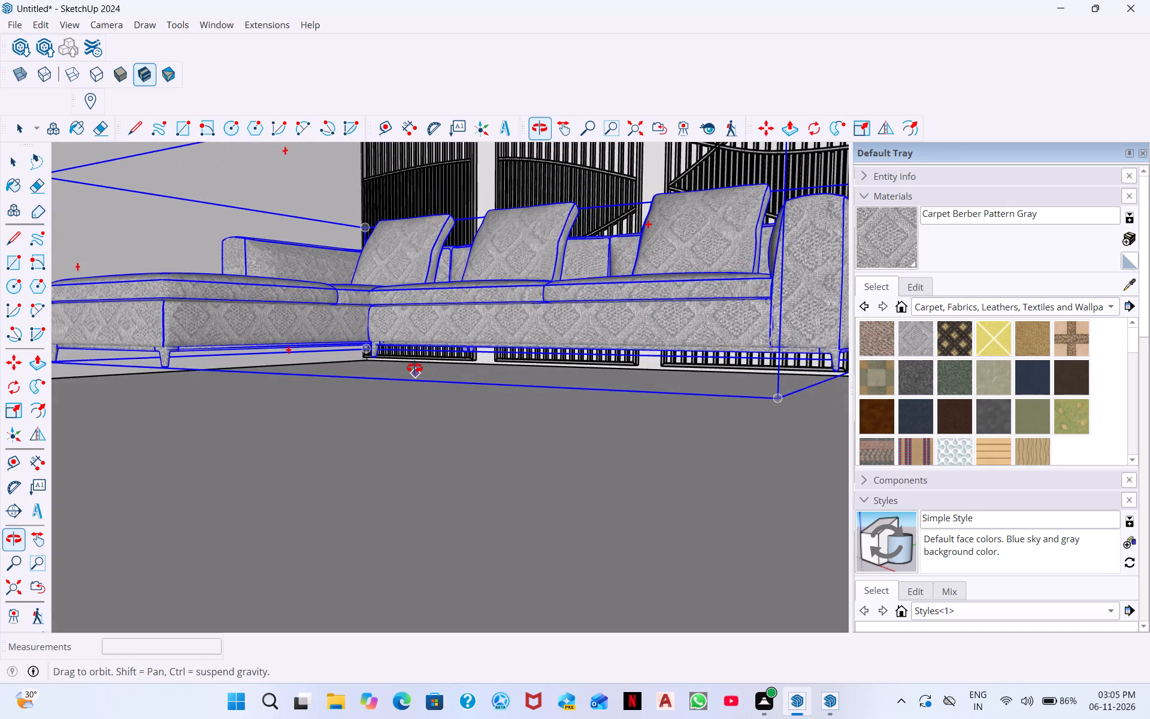
{"action": "middle_click_drag", "start_coordinate": [414, 368], "coordinate": [414, 366]}
{"action": "scroll", "coordinate": [414, 351], "scroll_direction": "up", "scroll_amount": 2}
{"action": "scroll", "coordinate": [78, 351], "scroll_direction": "down", "scroll_amount": 3}
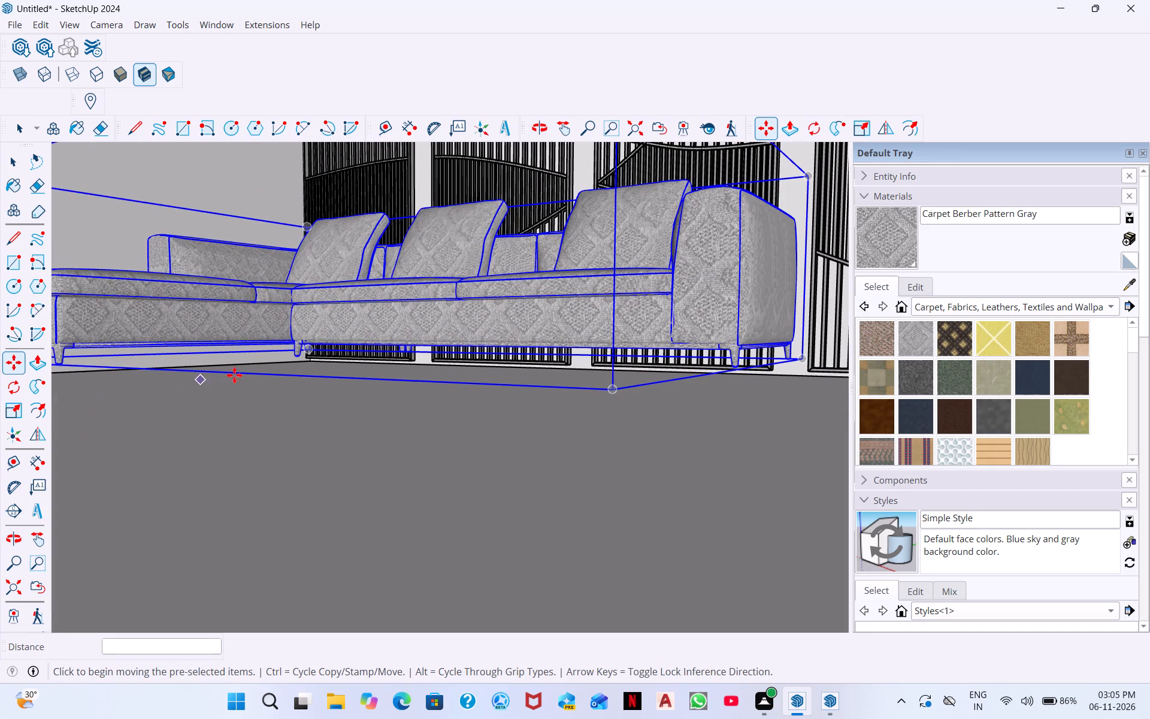
{"action": "left_click", "coordinate": [297, 352]}
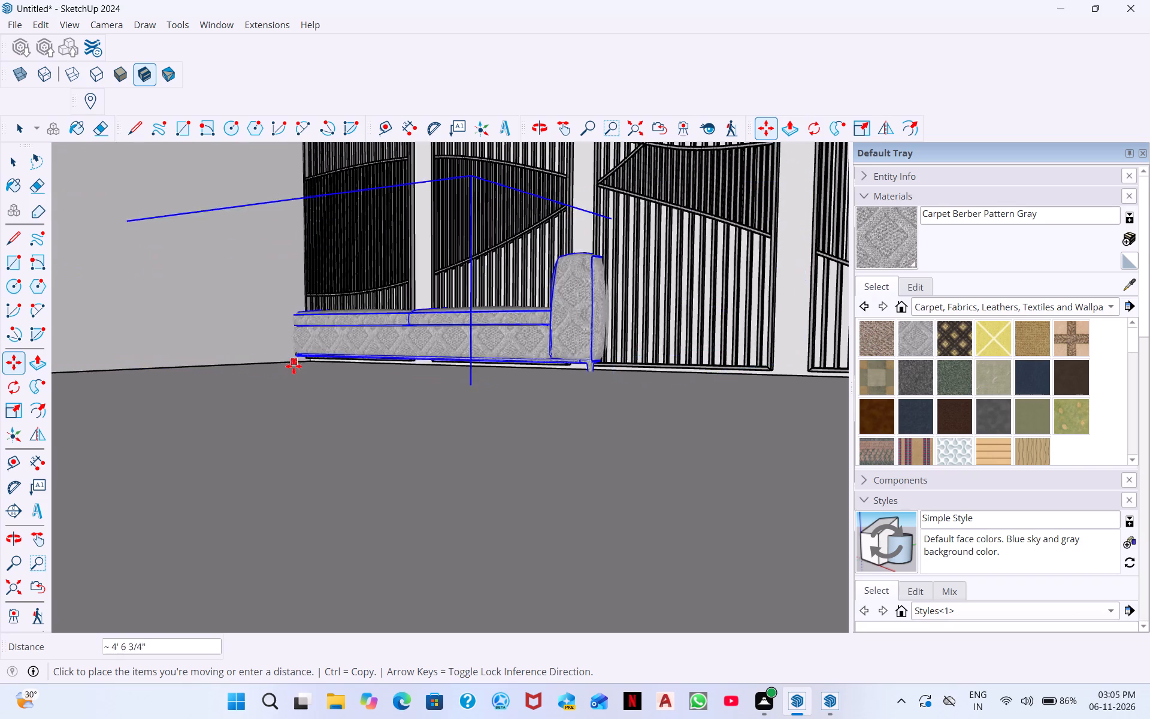
{"action": "left_click", "coordinate": [293, 366]}
Shift the sofa group about 4' 7 13/16" along the slatted wall toward the outer side wall.
{"action": "scroll", "coordinate": [252, 359], "scroll_direction": "down", "scroll_amount": 3}
{"action": "scroll", "coordinate": [323, 365], "scroll_direction": "down", "scroll_amount": 1}
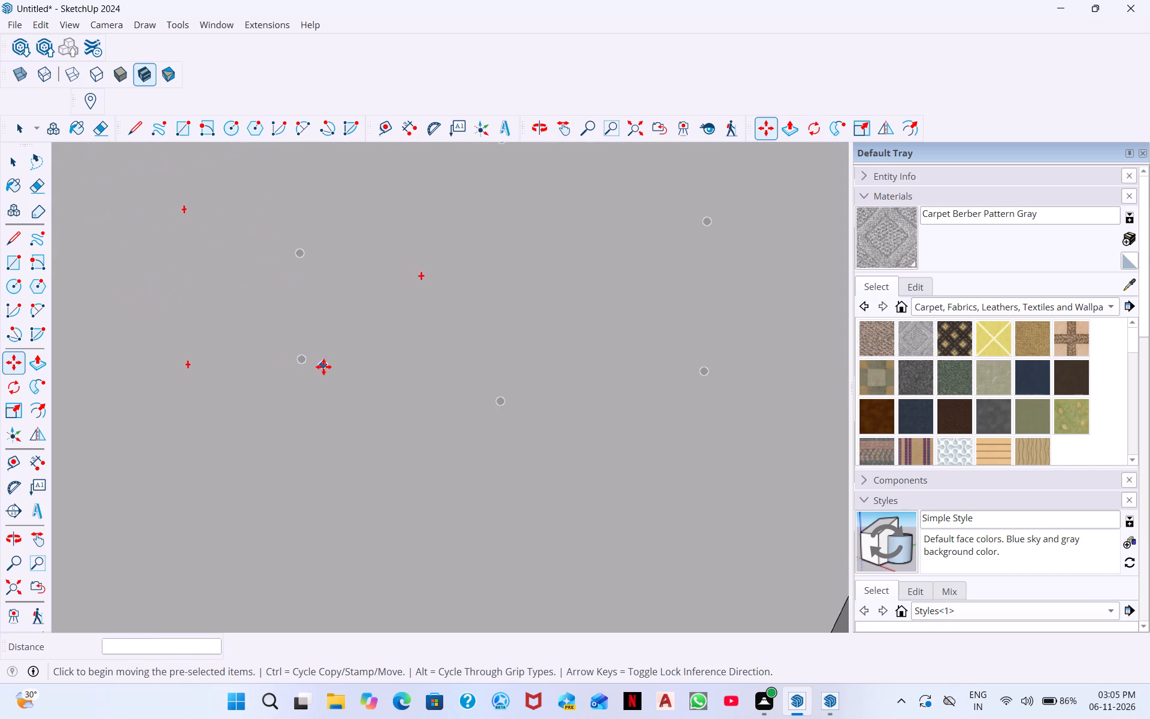
{"action": "scroll", "coordinate": [323, 367], "scroll_direction": "down", "scroll_amount": 5}
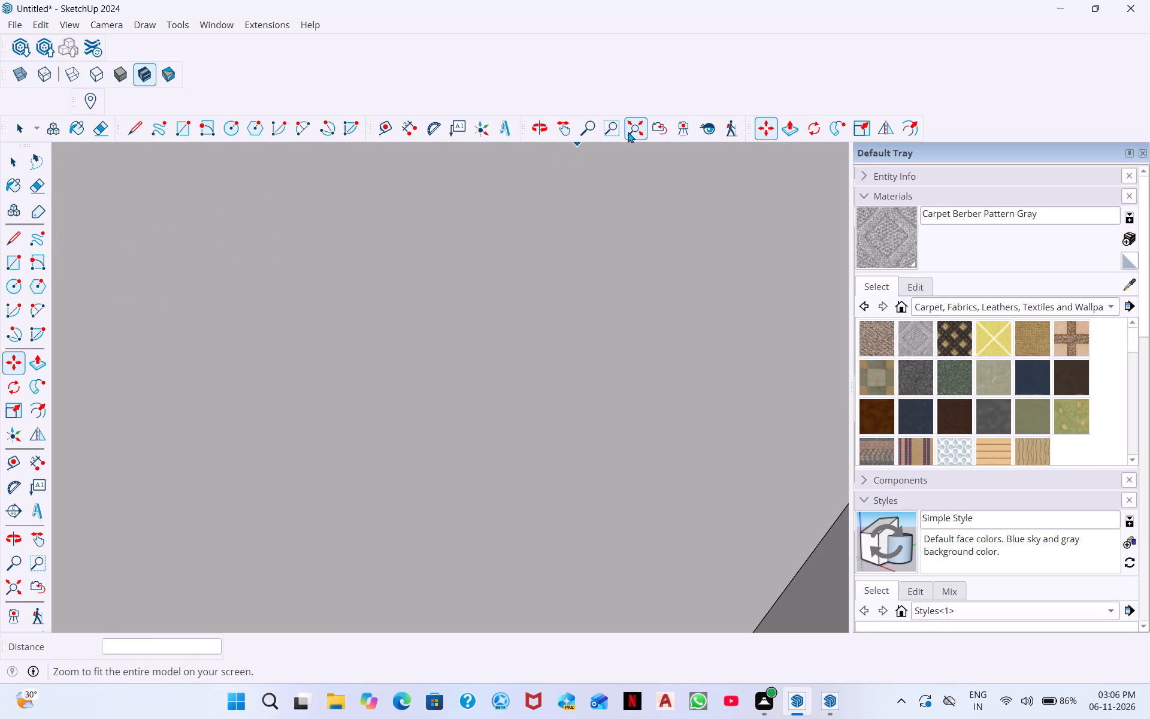
{"action": "left_click", "coordinate": [628, 132]}
{"action": "middle_click_drag", "start_coordinate": [557, 415], "coordinate": [524, 566]}
{"action": "scroll", "coordinate": [548, 194], "scroll_direction": "down", "scroll_amount": 1}
{"action": "middle_click_drag", "start_coordinate": [548, 198], "coordinate": [548, 320]}
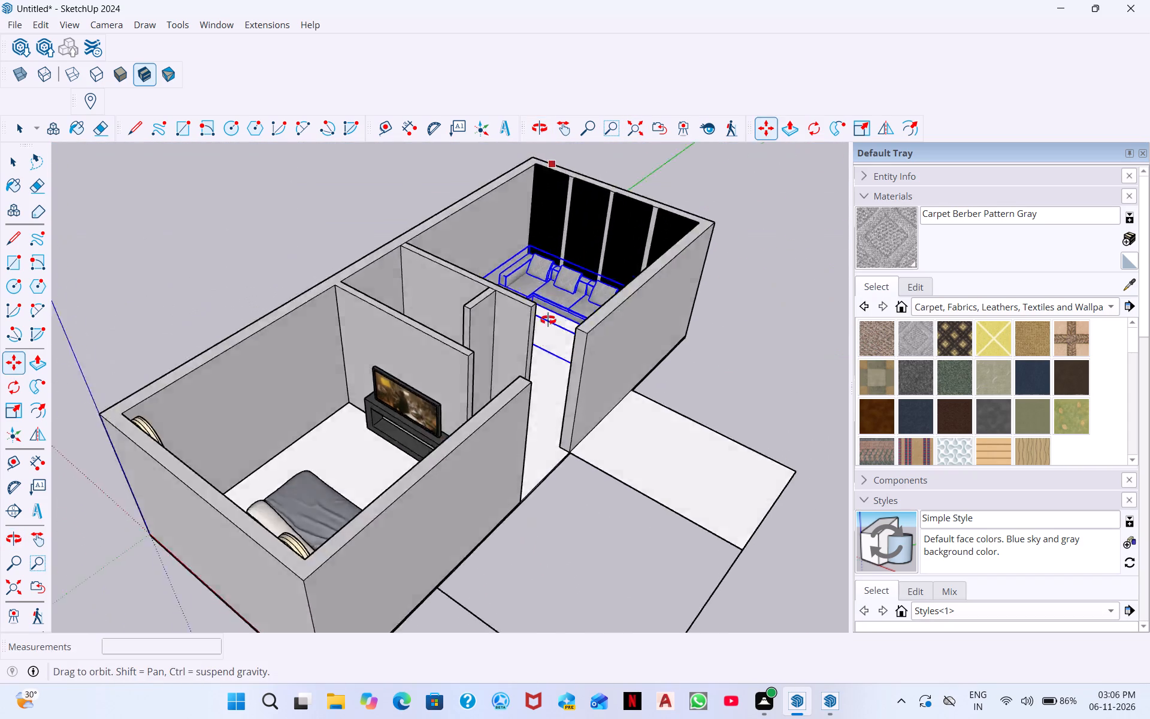
{"action": "middle_click_drag", "start_coordinate": [548, 320], "coordinate": [558, 397]}
{"action": "scroll", "coordinate": [607, 277], "scroll_direction": "up", "scroll_amount": 7}
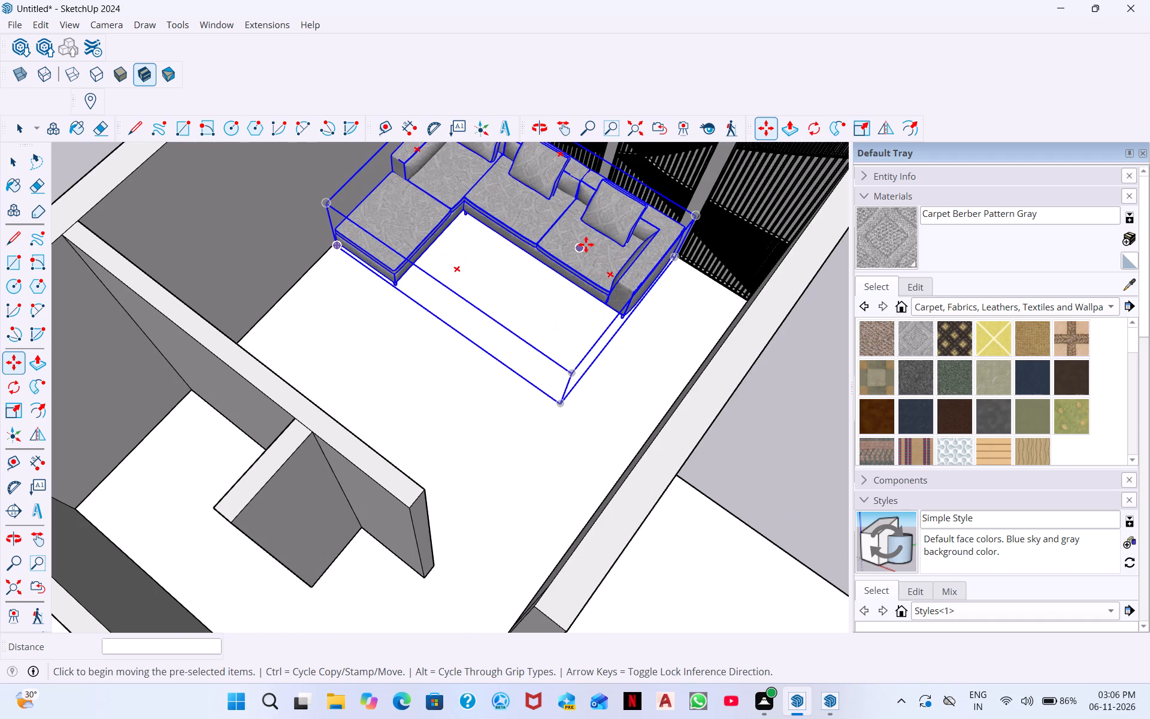
{"action": "scroll", "coordinate": [586, 244], "scroll_direction": "down", "scroll_amount": 3}
{"action": "scroll", "coordinate": [606, 261], "scroll_direction": "up", "scroll_amount": 2}
{"action": "scroll", "coordinate": [606, 261], "scroll_direction": "down", "scroll_amount": 2}
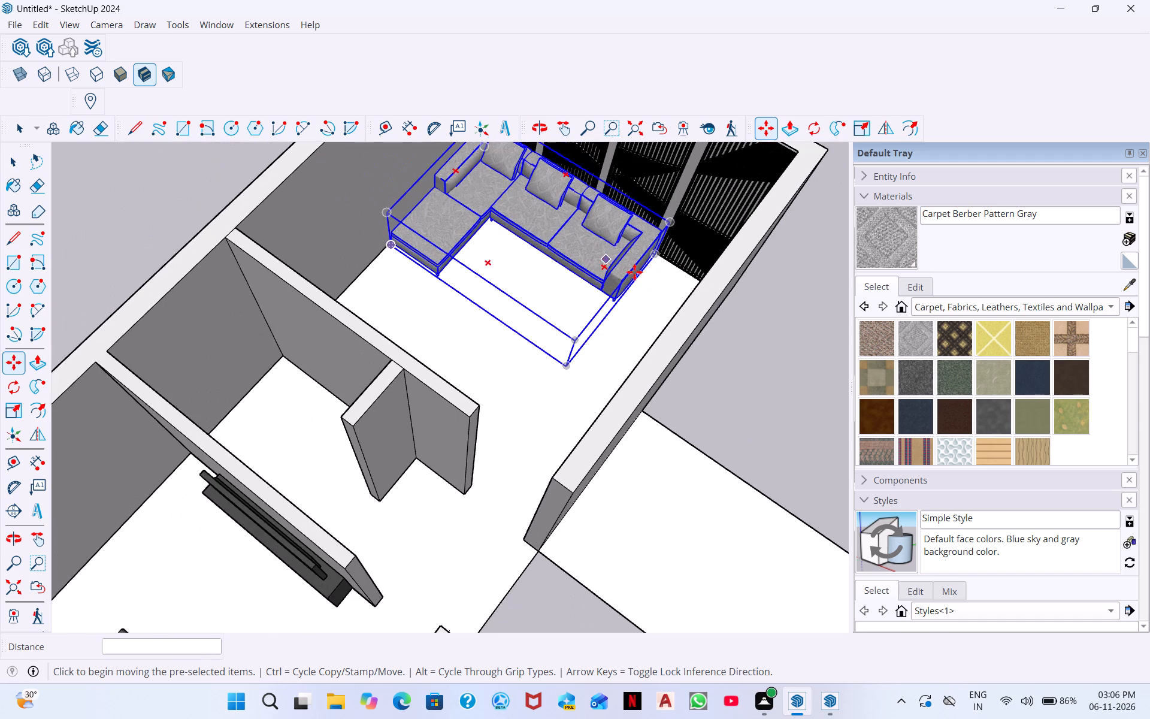
{"action": "middle_click_drag", "start_coordinate": [654, 281], "coordinate": [639, 254]}
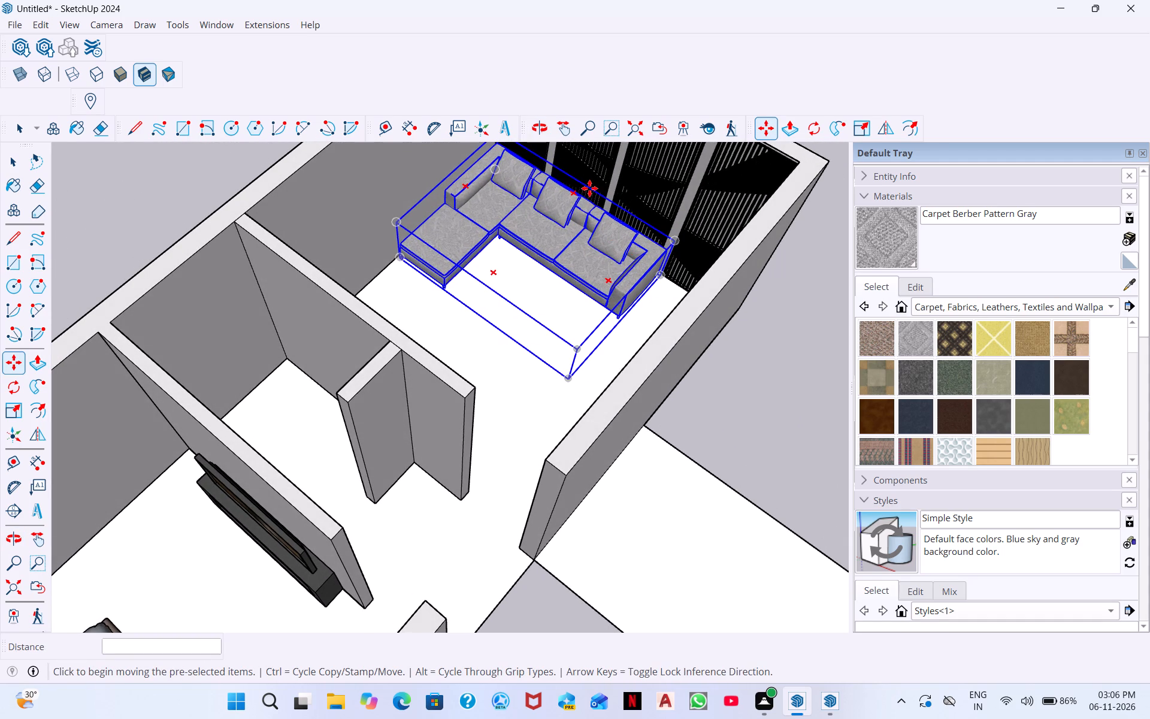
{"action": "left_click", "coordinate": [589, 188]}
{"action": "left_click", "coordinate": [612, 199]}
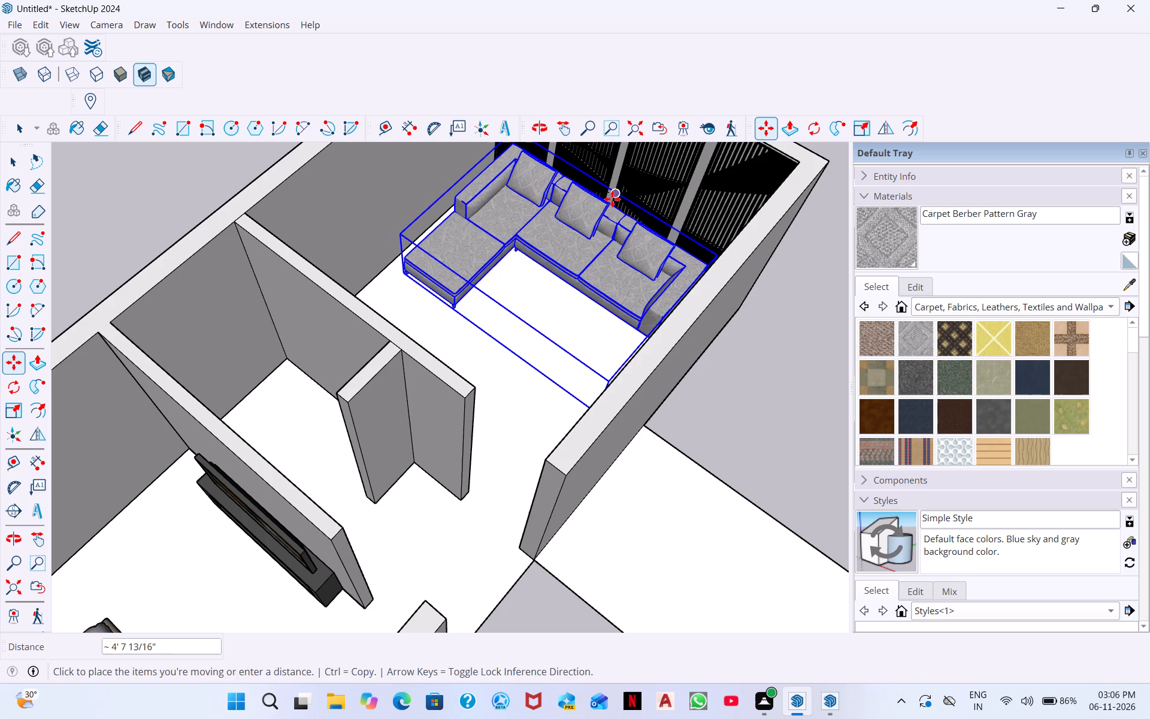
Move the sofa group about 4 5/8" away from the outer side wall, keeping it in front of the slatted panels.
{"action": "scroll", "coordinate": [593, 205], "scroll_direction": "down", "scroll_amount": 3}
{"action": "middle_click_drag", "start_coordinate": [594, 223], "coordinate": [592, 174]}
{"action": "middle_click_drag", "start_coordinate": [547, 331], "coordinate": [731, 325]}
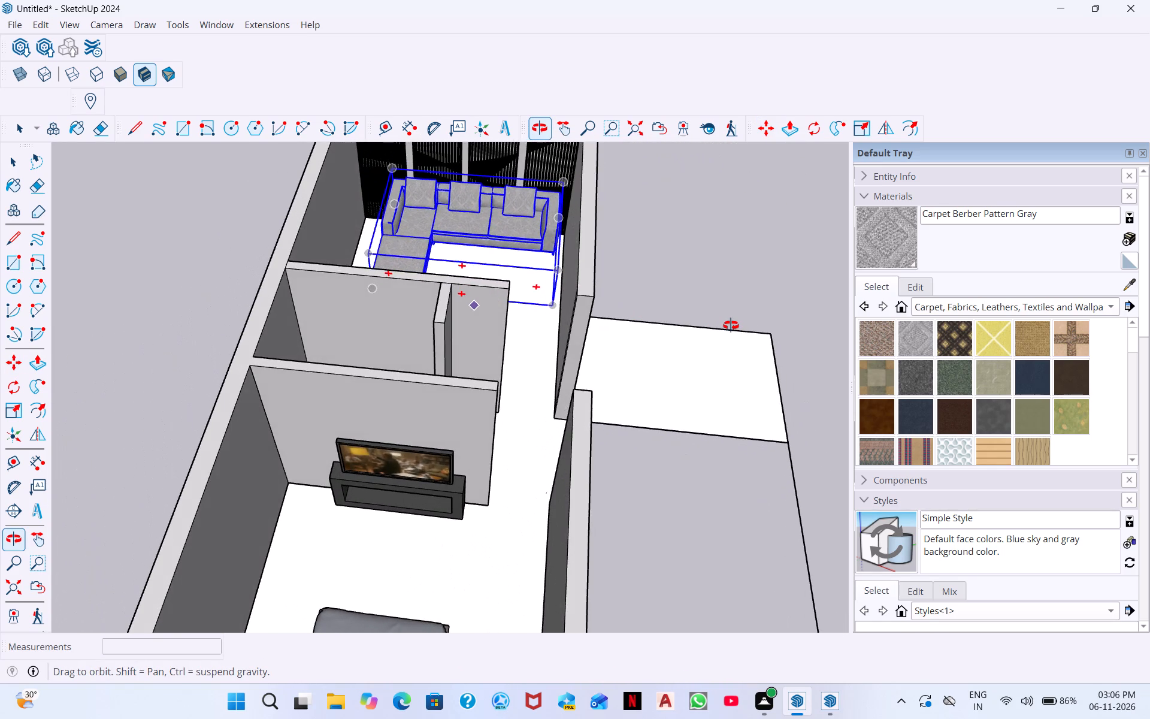
{"action": "middle_click_drag", "start_coordinate": [731, 325], "coordinate": [696, 315]}
{"action": "scroll", "coordinate": [379, 221], "scroll_direction": "up", "scroll_amount": 4}
{"action": "scroll", "coordinate": [480, 255], "scroll_direction": "up", "scroll_amount": 3}
{"action": "middle_click_drag", "start_coordinate": [571, 297], "coordinate": [571, 274]}
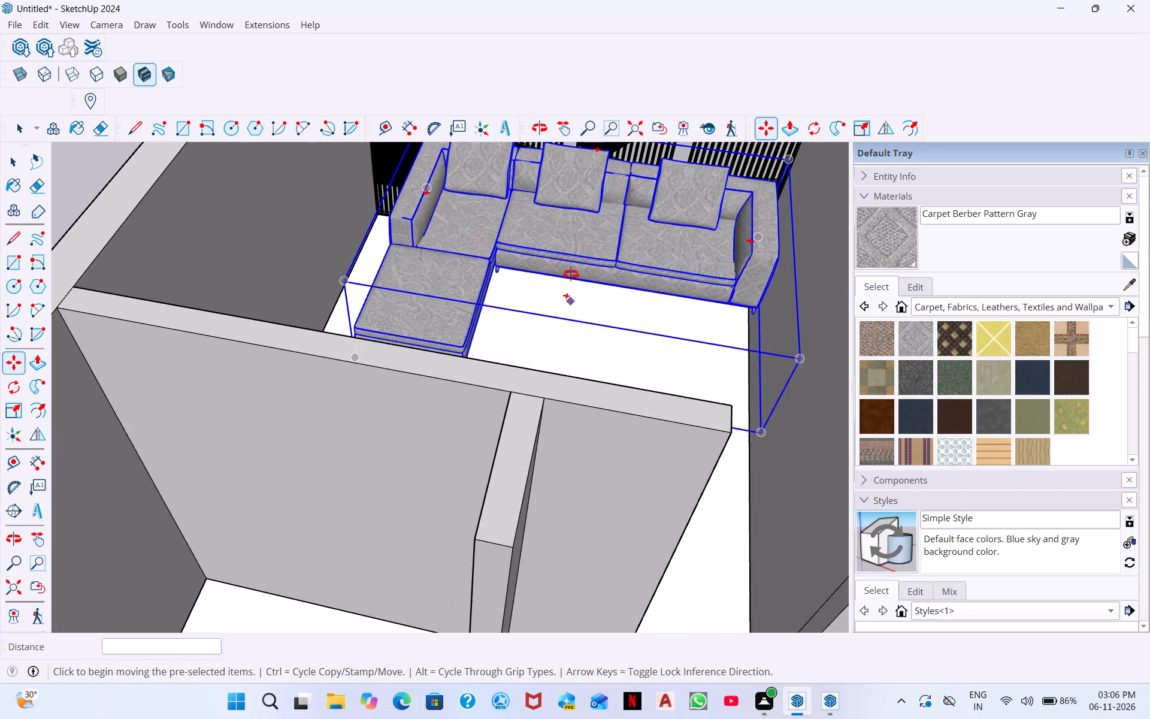
{"action": "middle_click_drag", "start_coordinate": [571, 274], "coordinate": [565, 249]}
{"action": "scroll", "coordinate": [645, 243], "scroll_direction": "up", "scroll_amount": 2}
{"action": "scroll", "coordinate": [603, 235], "scroll_direction": "down", "scroll_amount": 3}
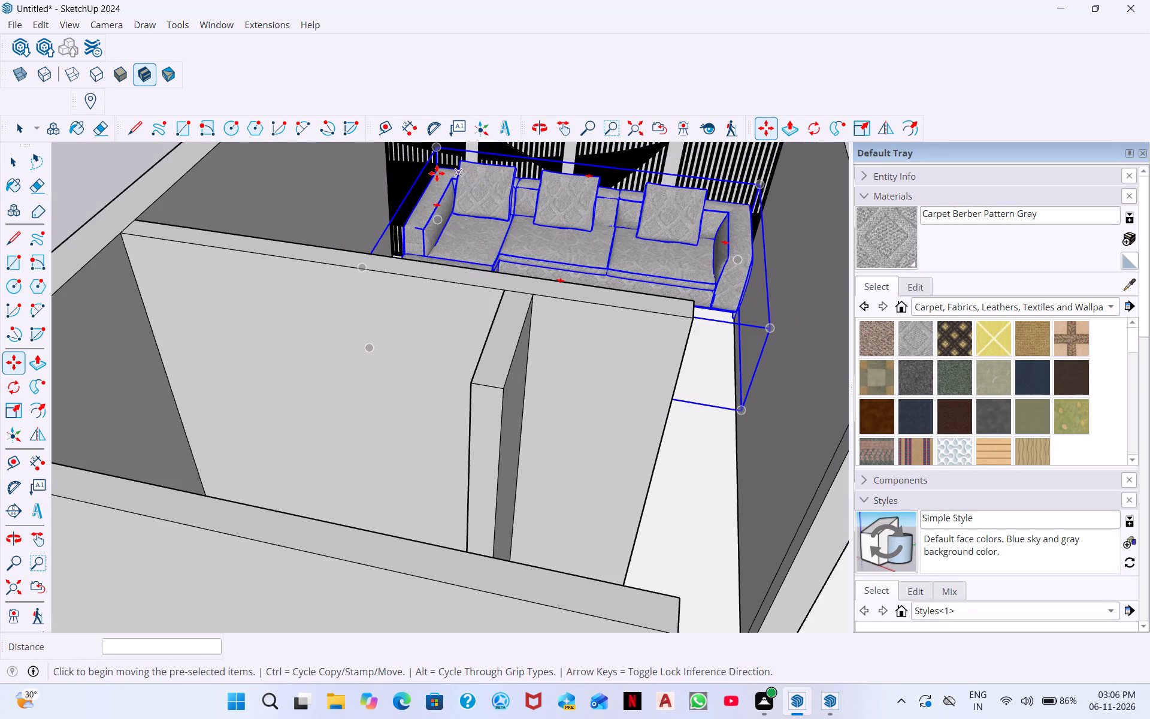
{"action": "left_click", "coordinate": [408, 194]}
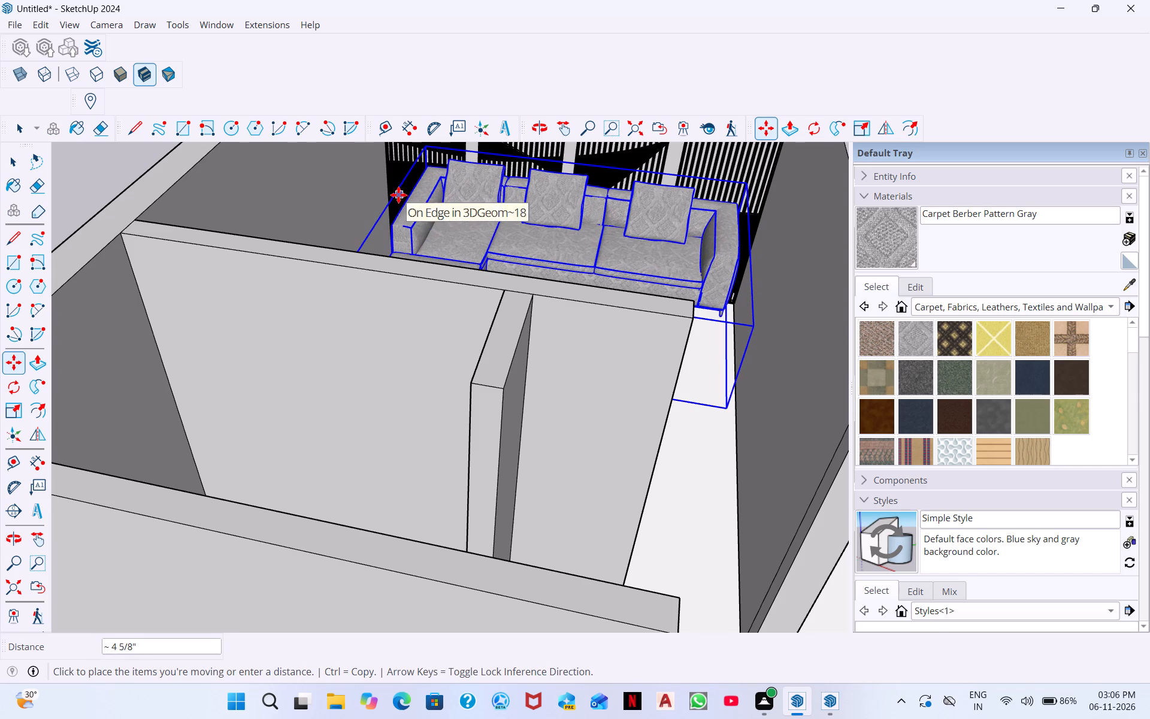
{"action": "left_click", "coordinate": [398, 195]}
Move the sofa group by its inner leg toward the room floor in front of the slatted panels.
{"action": "scroll", "coordinate": [745, 249], "scroll_direction": "up", "scroll_amount": 2}
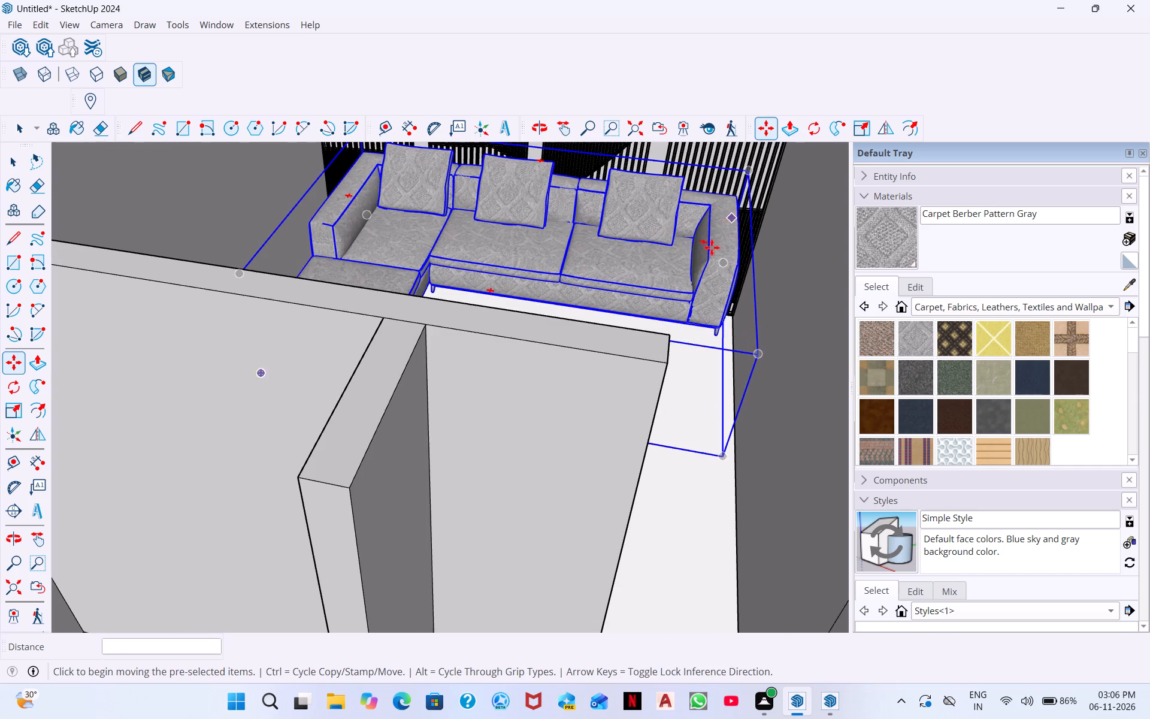
{"action": "middle_click_drag", "start_coordinate": [658, 319], "coordinate": [636, 249]}
{"action": "scroll", "coordinate": [637, 252], "scroll_direction": "up", "scroll_amount": 1}
{"action": "scroll", "coordinate": [588, 366], "scroll_direction": "up", "scroll_amount": 3}
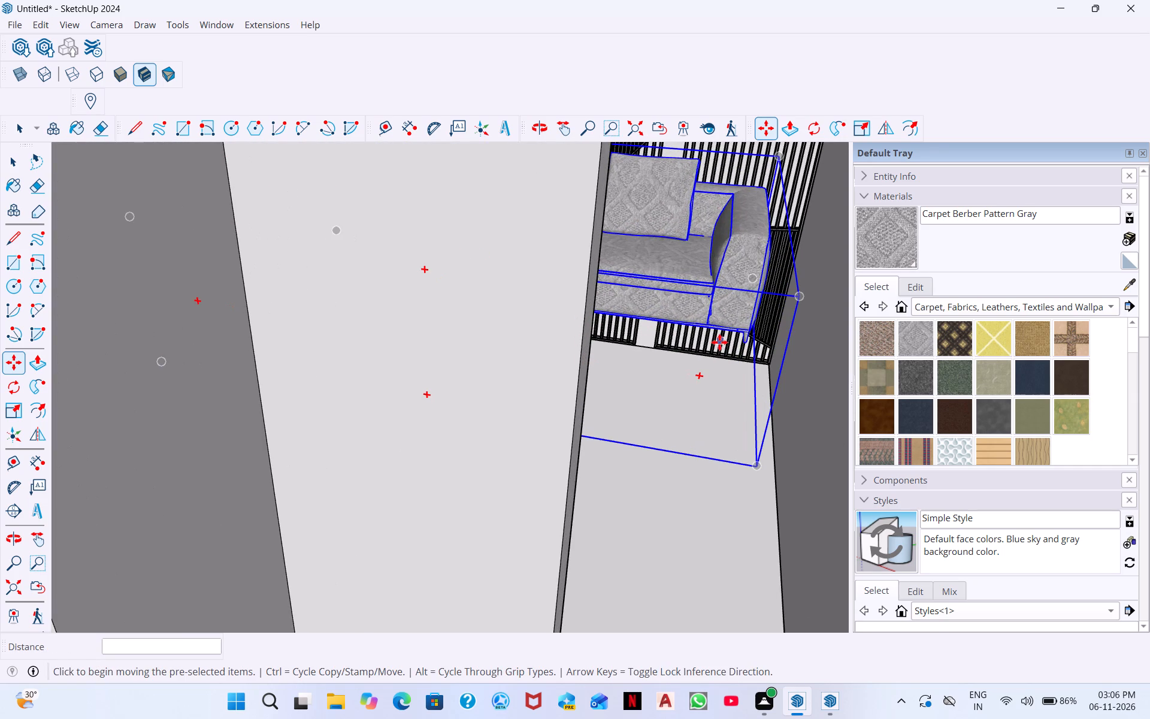
{"action": "scroll", "coordinate": [687, 340], "scroll_direction": "up", "scroll_amount": 5}
{"action": "scroll", "coordinate": [512, 343], "scroll_direction": "down", "scroll_amount": 3}
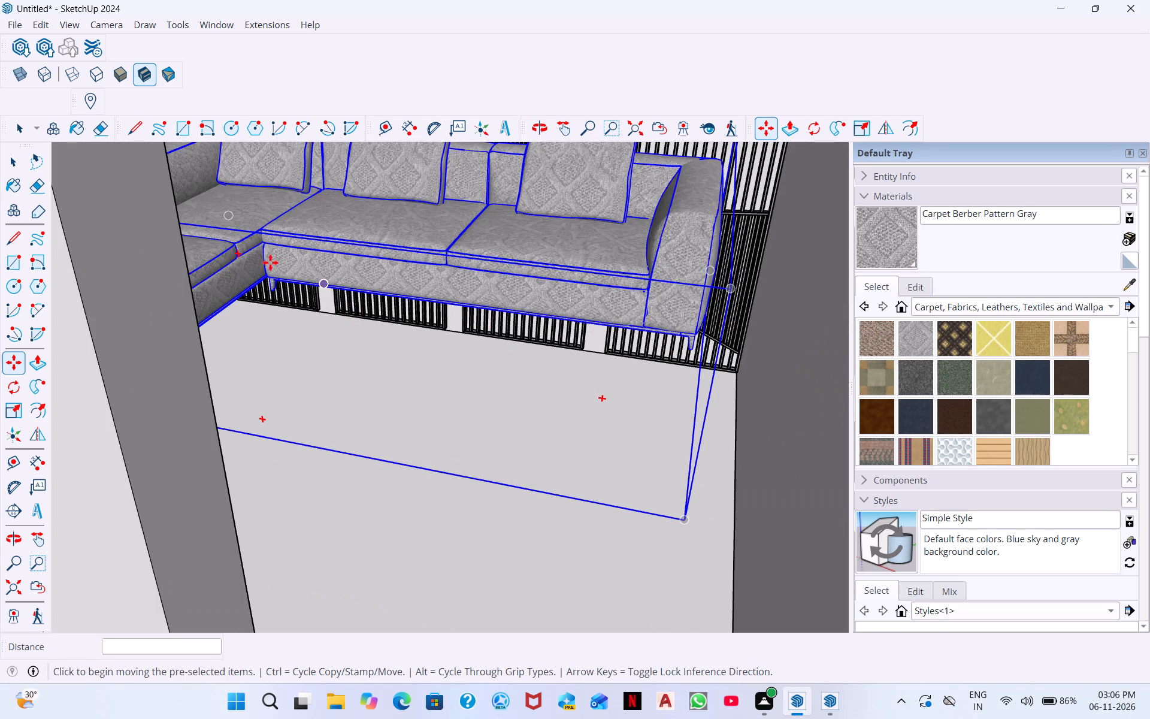
{"action": "scroll", "coordinate": [268, 262], "scroll_direction": "up", "scroll_amount": 6}
{"action": "left_click", "coordinate": [279, 291]}
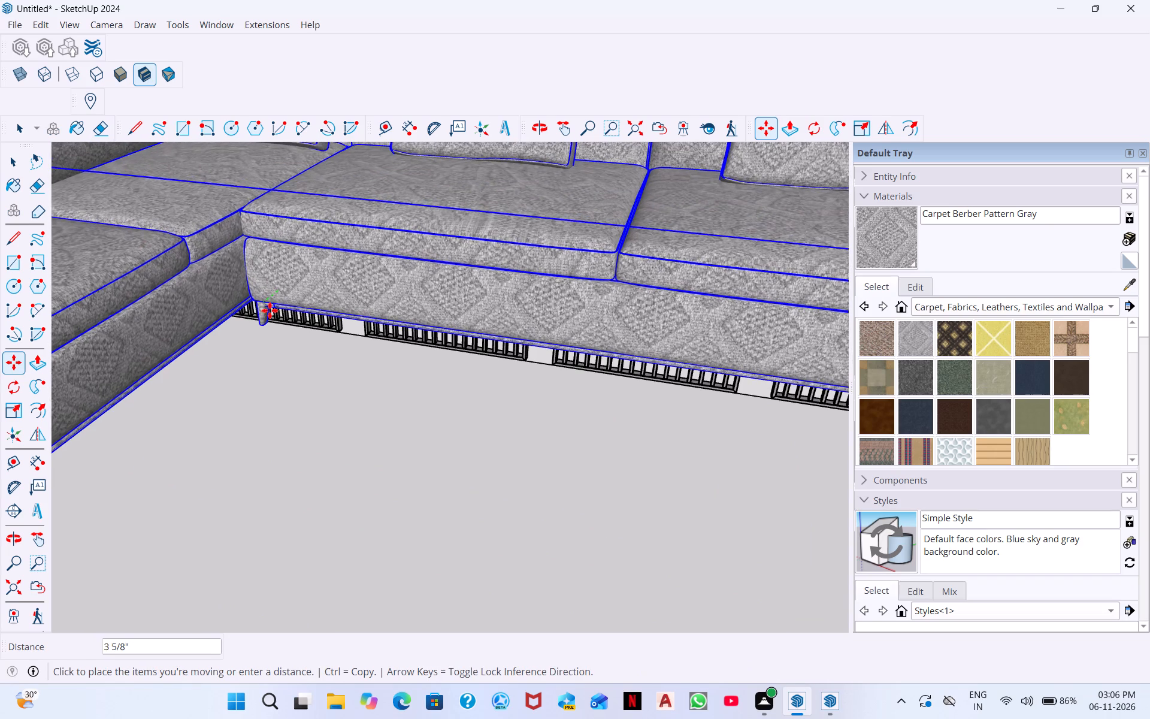
{"action": "left_click", "coordinate": [287, 339]}
Lower the sofa group about 7' 13/16" by its inner leg onto the floor at the base of the slatted wall.
{"action": "scroll", "coordinate": [289, 320], "scroll_direction": "down", "scroll_amount": 5}
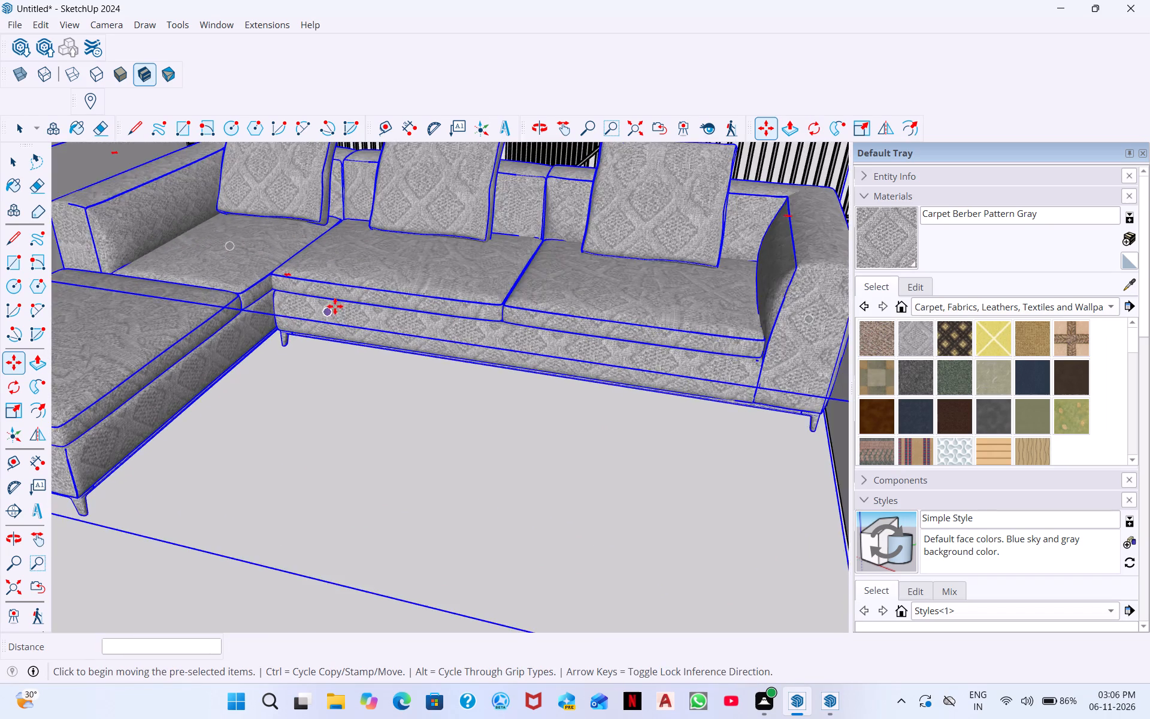
{"action": "scroll", "coordinate": [335, 306], "scroll_direction": "down", "scroll_amount": 2}
{"action": "scroll", "coordinate": [497, 352], "scroll_direction": "down", "scroll_amount": 5}
{"action": "scroll", "coordinate": [595, 340], "scroll_direction": "down", "scroll_amount": 2}
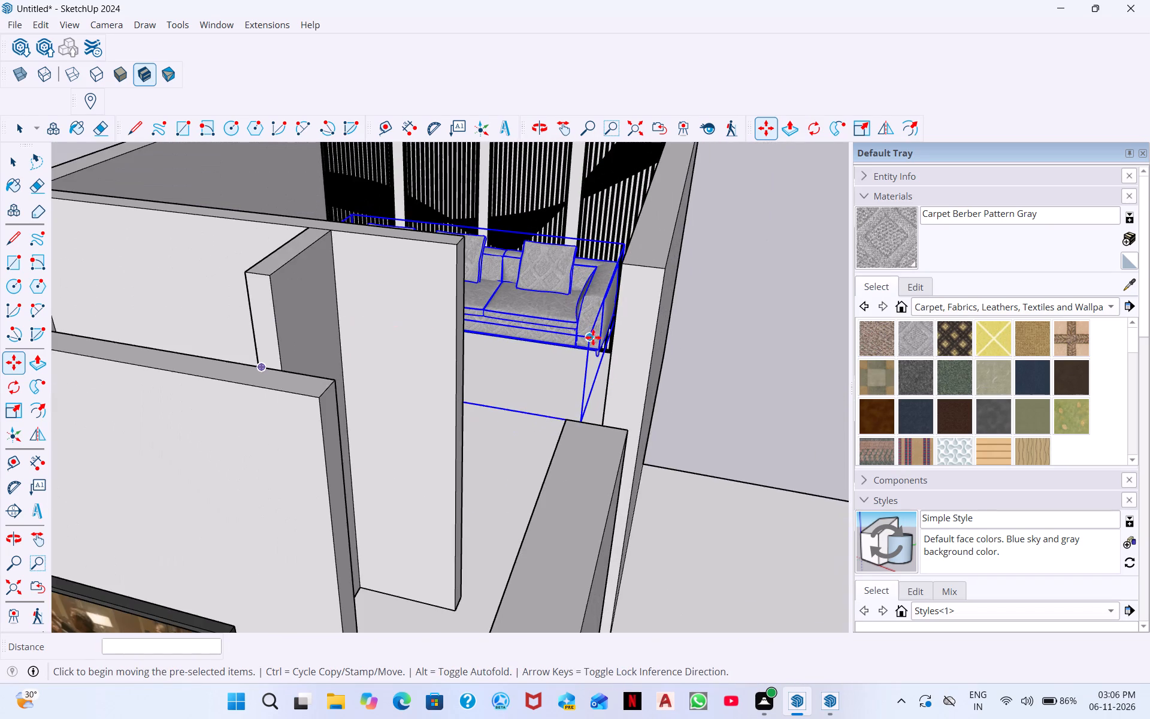
{"action": "middle_click_drag", "start_coordinate": [568, 298], "coordinate": [550, 211]}
{"action": "middle_click_drag", "start_coordinate": [571, 320], "coordinate": [564, 281]}
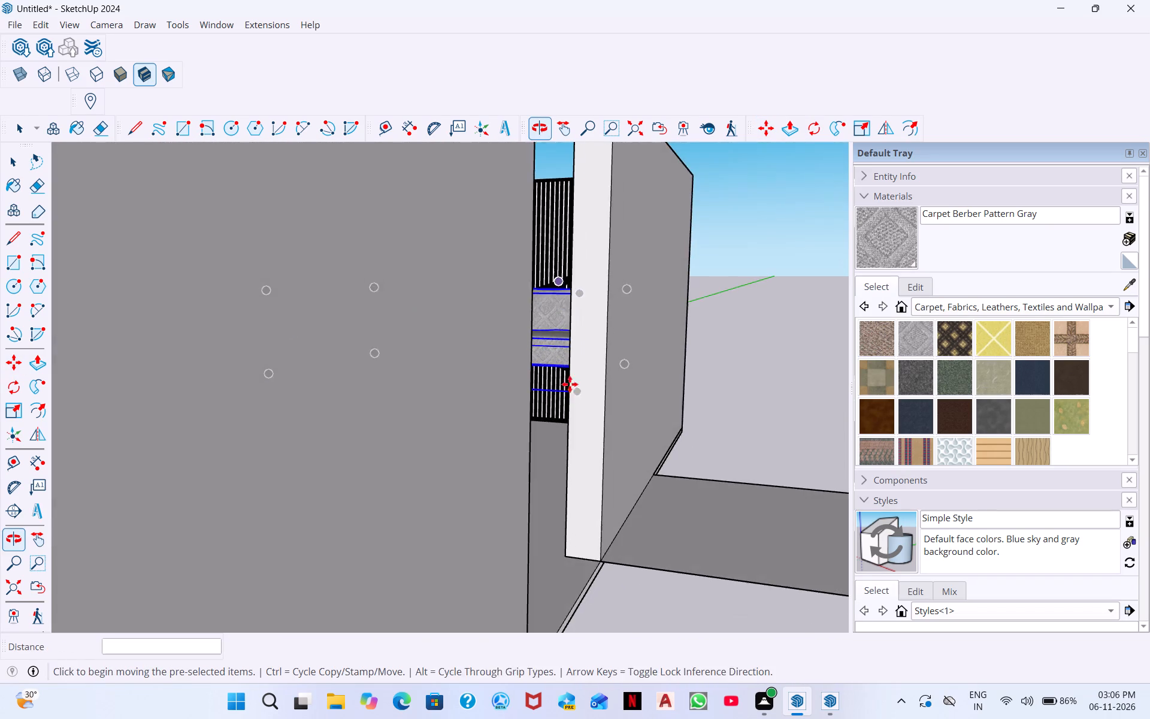
{"action": "scroll", "coordinate": [574, 396], "scroll_direction": "up", "scroll_amount": 3}
{"action": "scroll", "coordinate": [522, 359], "scroll_direction": "up", "scroll_amount": 5}
{"action": "middle_click_drag", "start_coordinate": [510, 371], "coordinate": [503, 317]}
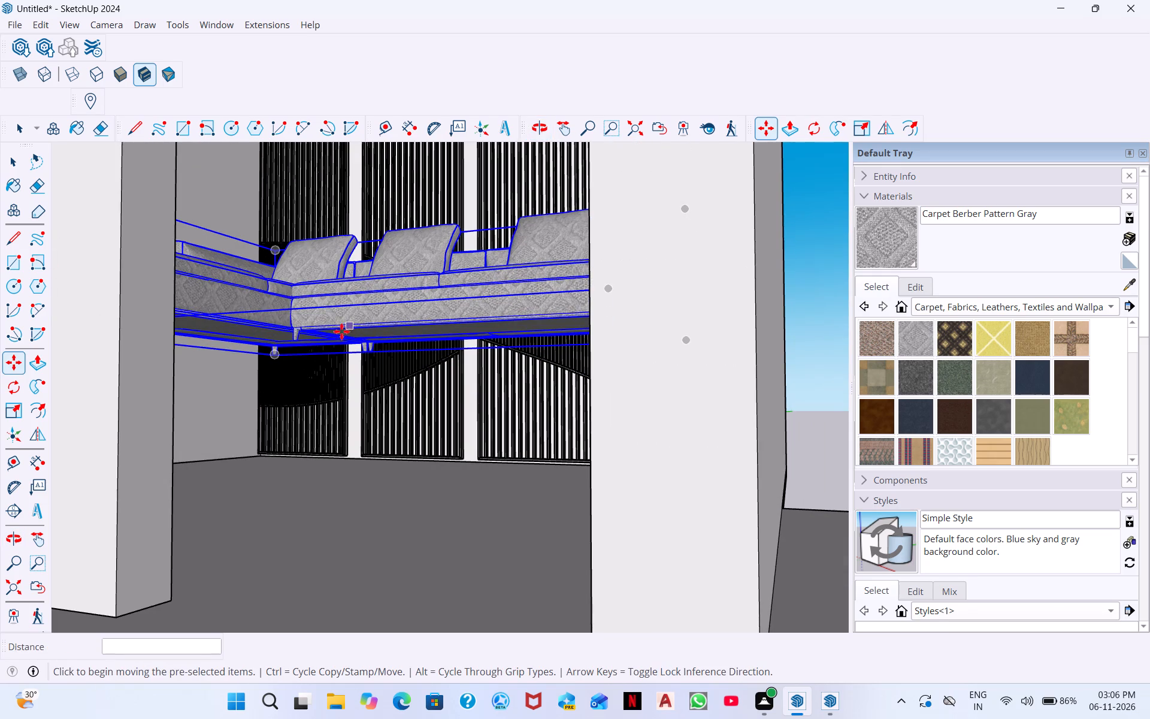
{"action": "left_click", "coordinate": [298, 334]}
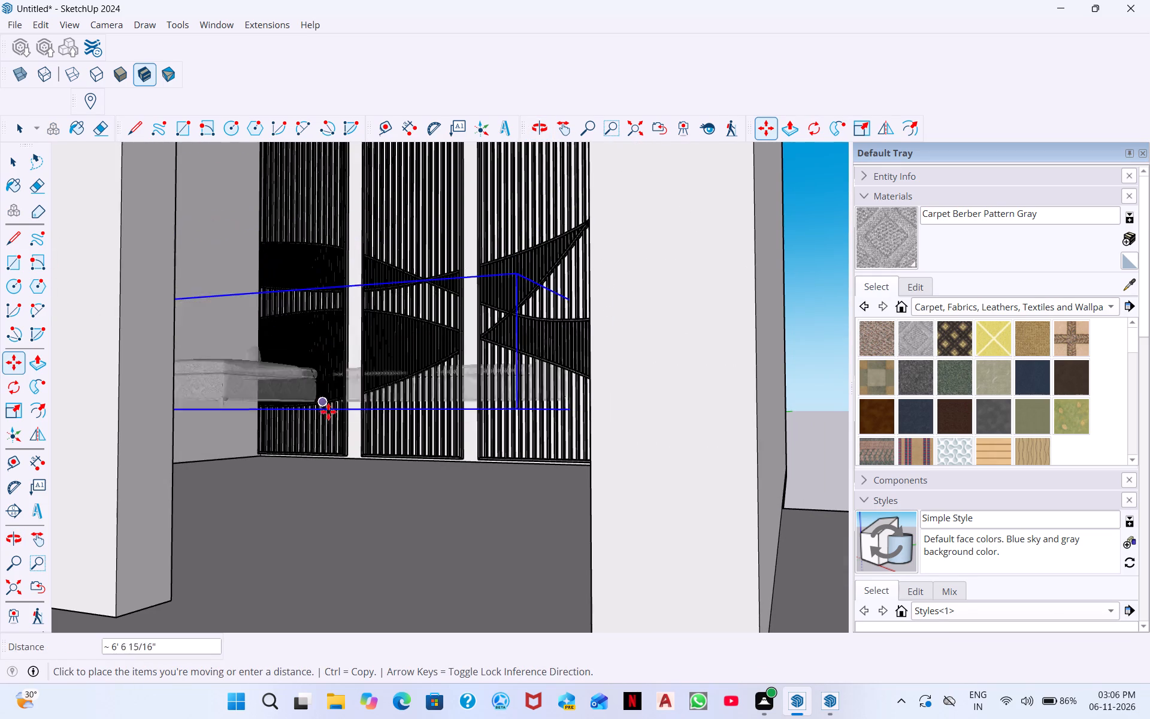
{"action": "left_click", "coordinate": [321, 450]}
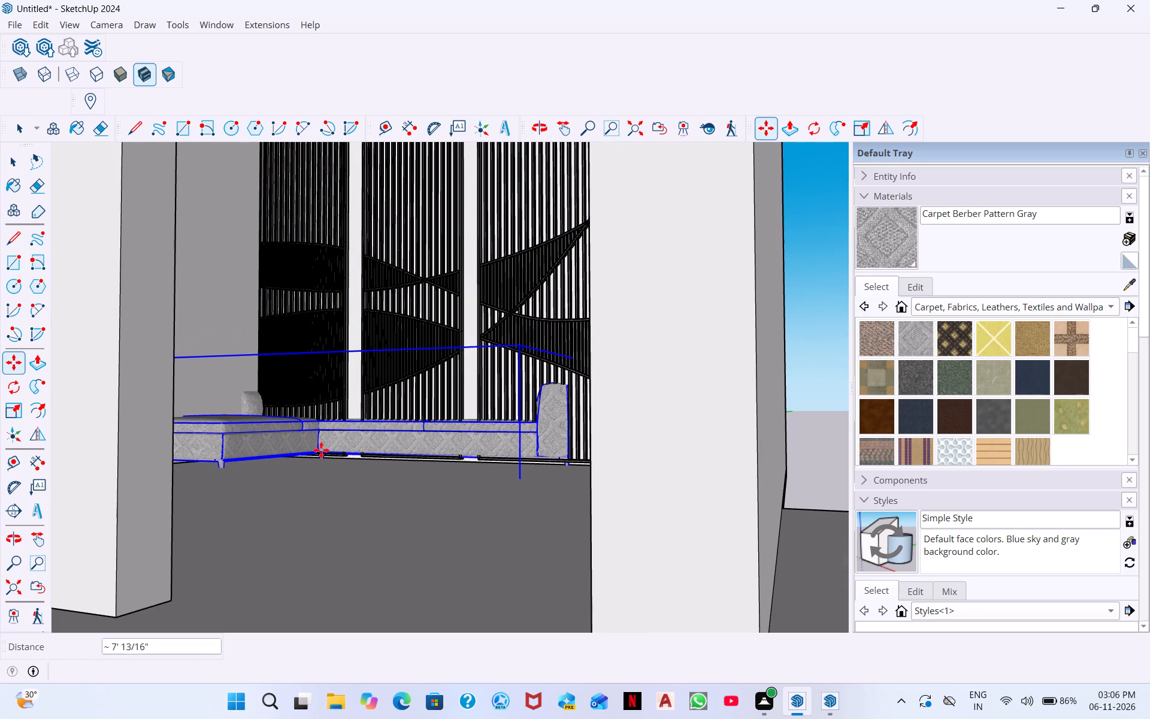
{"action": "scroll", "coordinate": [370, 441], "scroll_direction": "down", "scroll_amount": 2}
{"action": "left_click", "coordinate": [327, 448]}
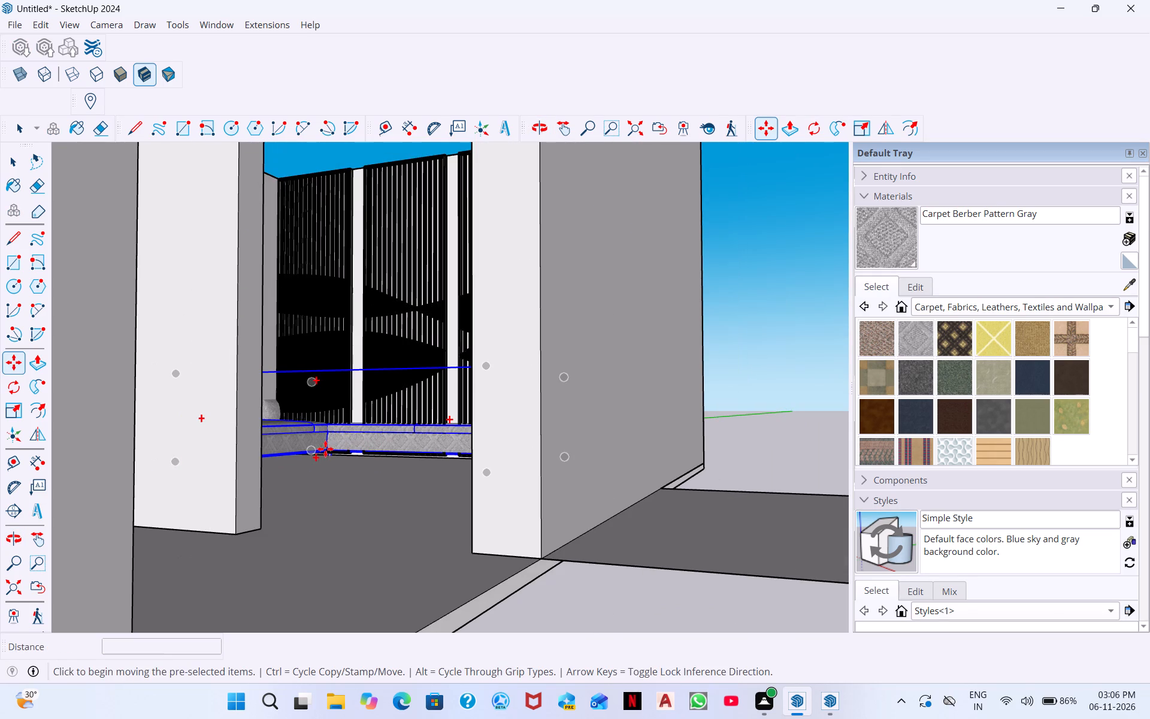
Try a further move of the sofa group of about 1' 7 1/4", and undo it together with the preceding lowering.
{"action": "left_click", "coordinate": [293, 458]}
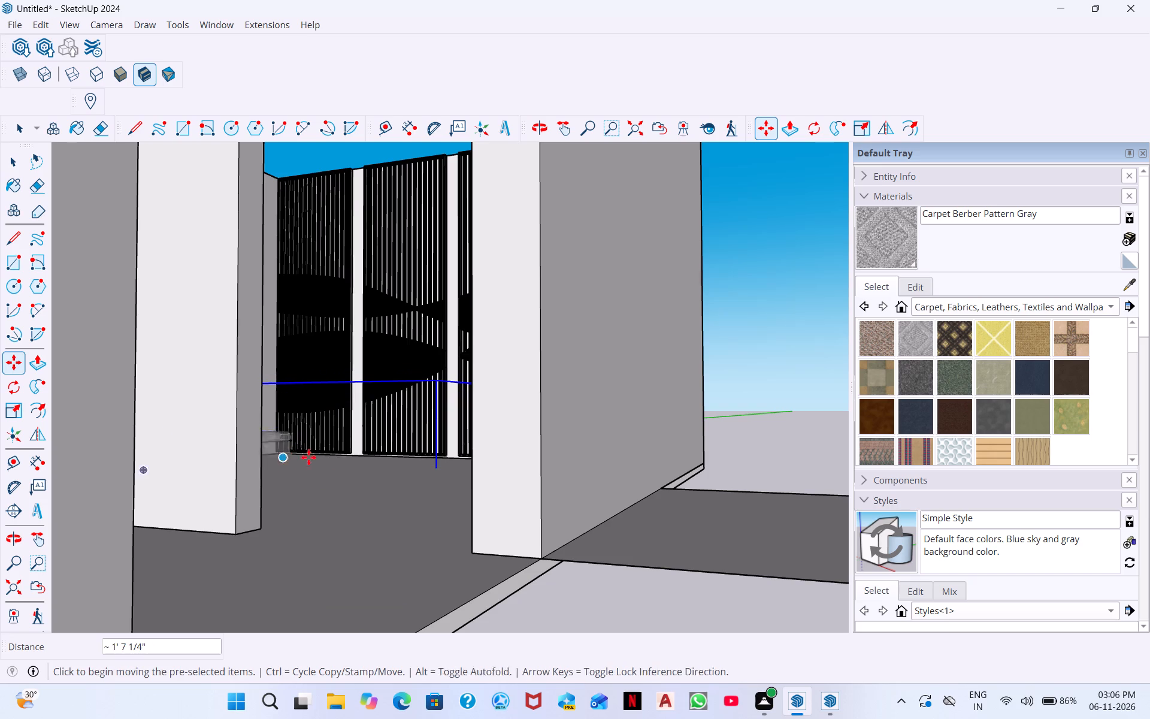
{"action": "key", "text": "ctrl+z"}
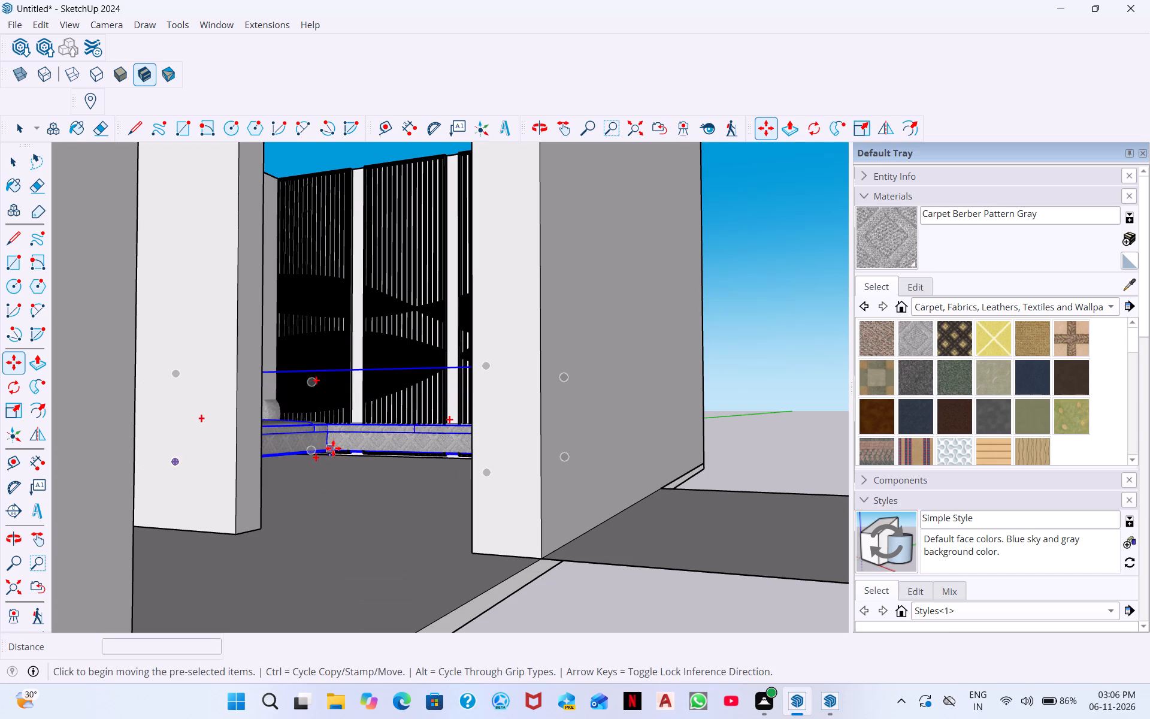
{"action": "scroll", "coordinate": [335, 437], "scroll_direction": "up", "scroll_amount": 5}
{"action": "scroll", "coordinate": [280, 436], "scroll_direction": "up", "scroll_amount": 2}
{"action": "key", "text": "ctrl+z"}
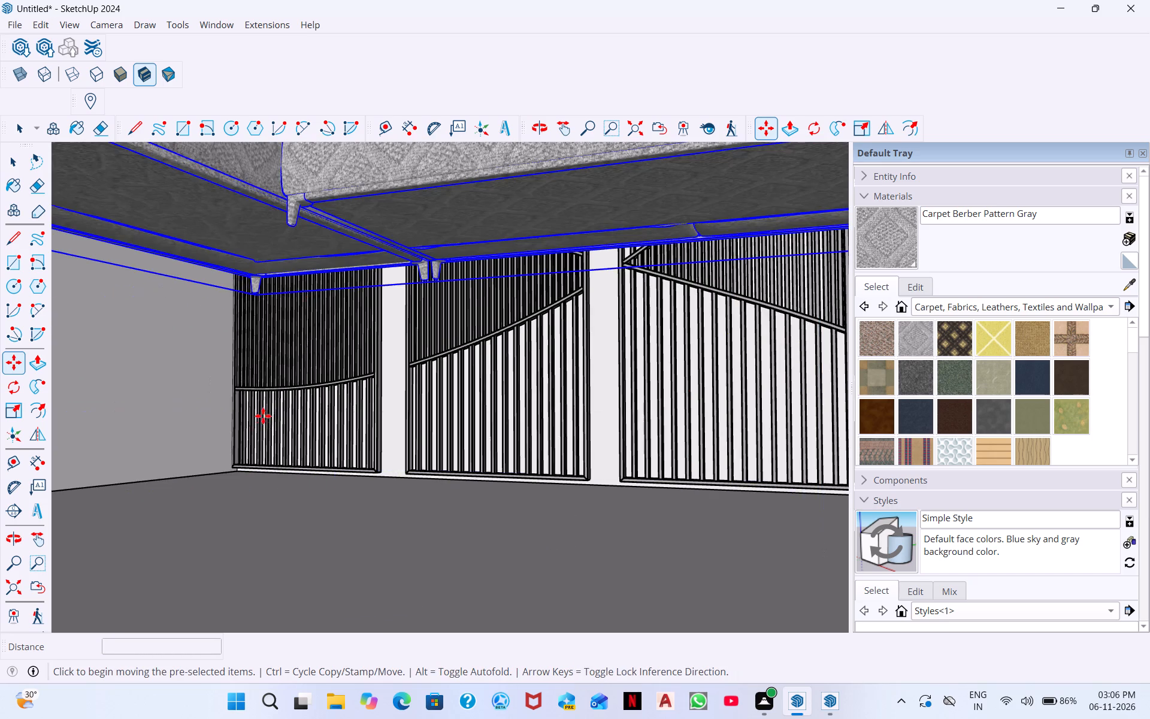
Move the sofa group by its corner leg about 2' 6 3/16" down to the floor at the base of the slatted wall.
{"action": "left_click", "coordinate": [256, 295]}
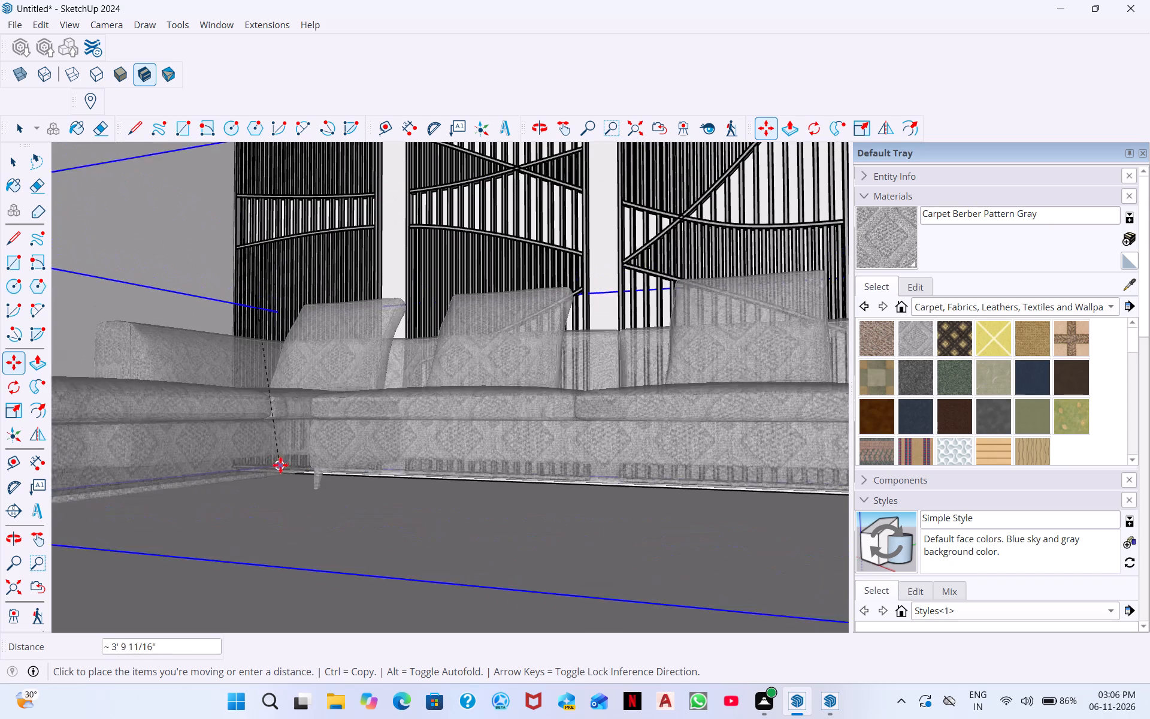
{"action": "left_click", "coordinate": [275, 465]}
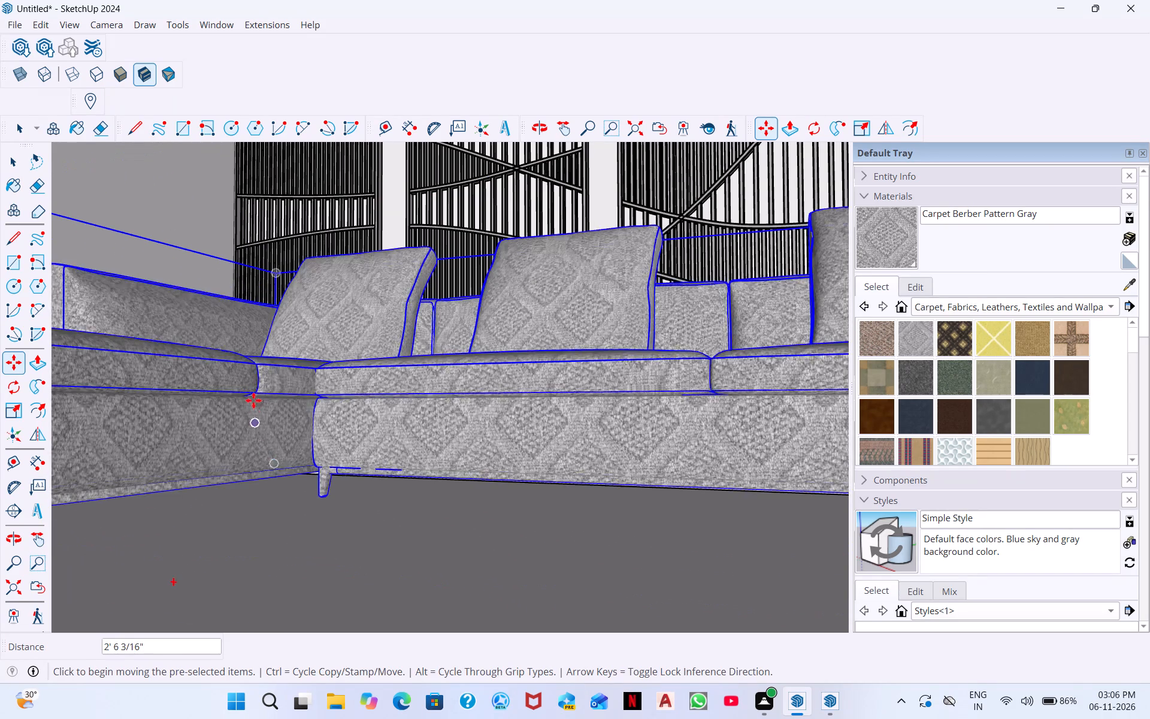
Examine the sofa group's placement in the end room from above and through the doorway.
{"action": "scroll", "coordinate": [253, 400], "scroll_direction": "down", "scroll_amount": 11}
{"action": "middle_click_drag", "start_coordinate": [419, 317], "coordinate": [395, 440]}
{"action": "middle_click_drag", "start_coordinate": [413, 234], "coordinate": [395, 321]}
{"action": "scroll", "coordinate": [406, 264], "scroll_direction": "down", "scroll_amount": 1}
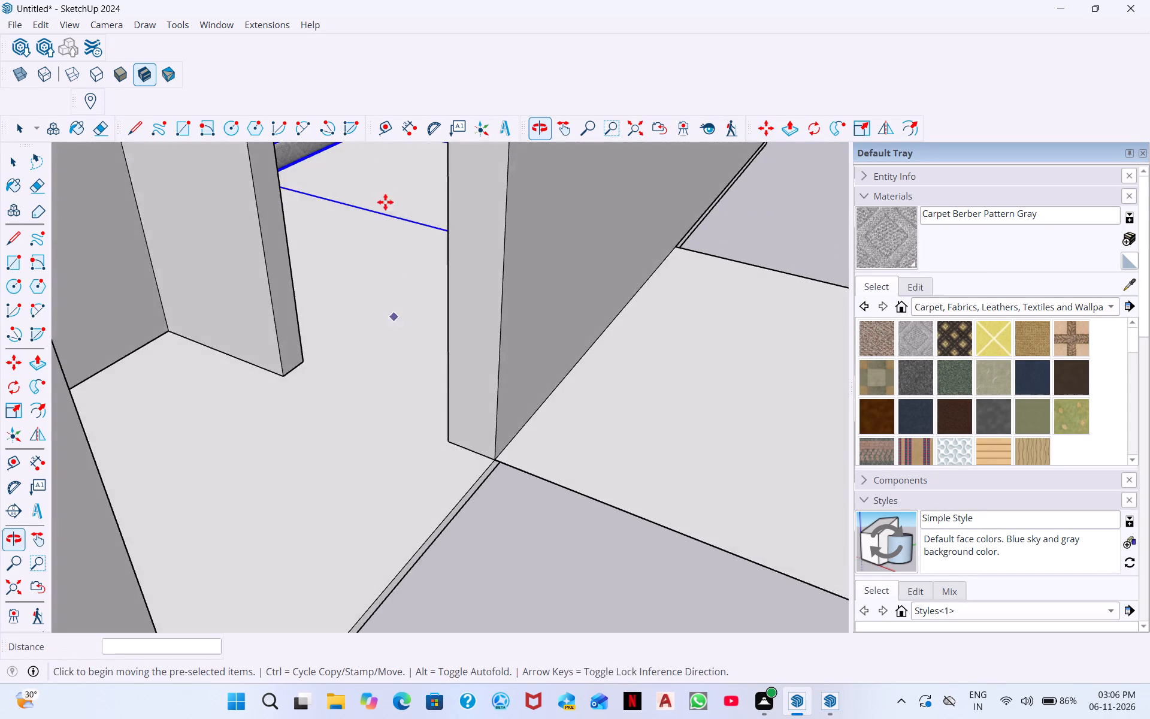
{"action": "scroll", "coordinate": [380, 173], "scroll_direction": "down", "scroll_amount": 4}
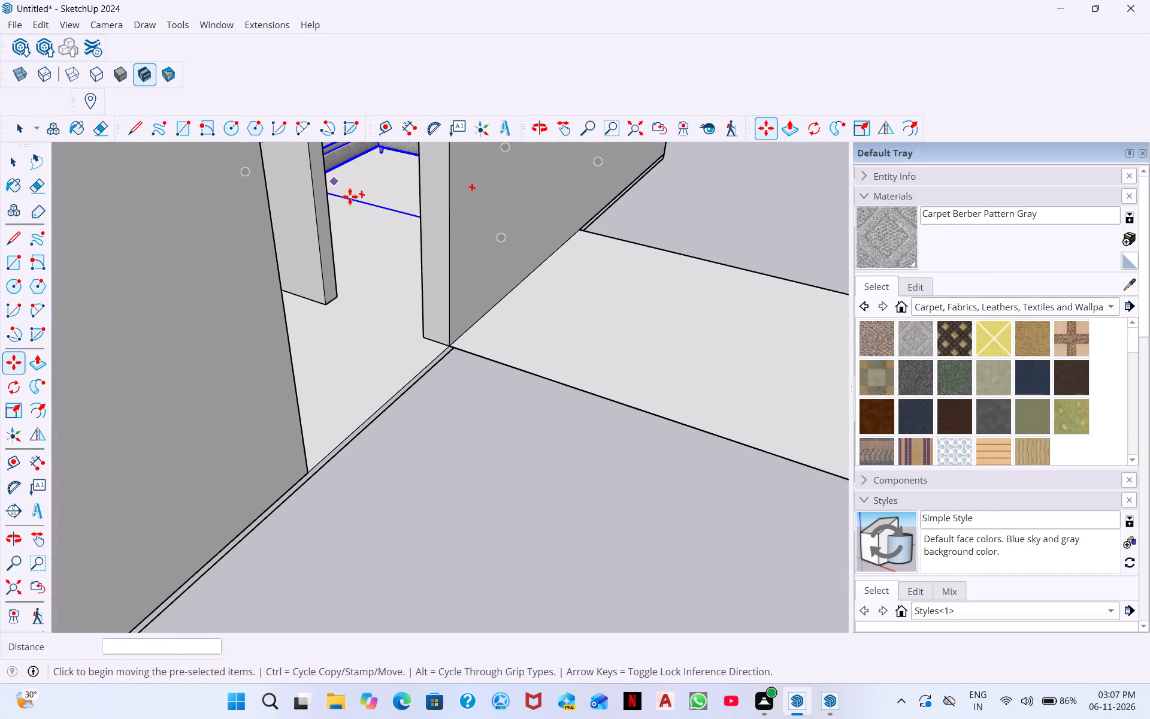
{"action": "scroll", "coordinate": [358, 228], "scroll_direction": "down", "scroll_amount": 6}
{"action": "middle_click_drag", "start_coordinate": [371, 195], "coordinate": [373, 138]}
{"action": "scroll", "coordinate": [405, 203], "scroll_direction": "up", "scroll_amount": 3}
{"action": "scroll", "coordinate": [296, 187], "scroll_direction": "up", "scroll_amount": 8}
{"action": "scroll", "coordinate": [360, 192], "scroll_direction": "up", "scroll_amount": 4}
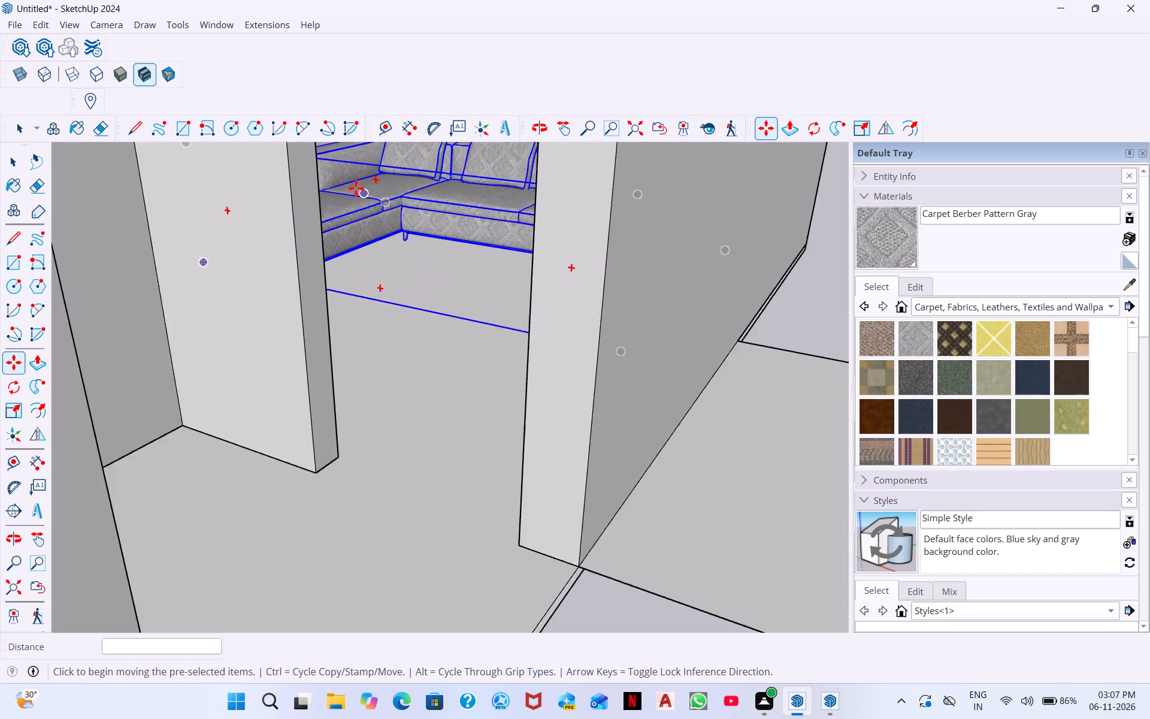
{"action": "scroll", "coordinate": [380, 202], "scroll_direction": "up", "scroll_amount": 5}
{"action": "middle_click_drag", "start_coordinate": [381, 242], "coordinate": [396, 217]}
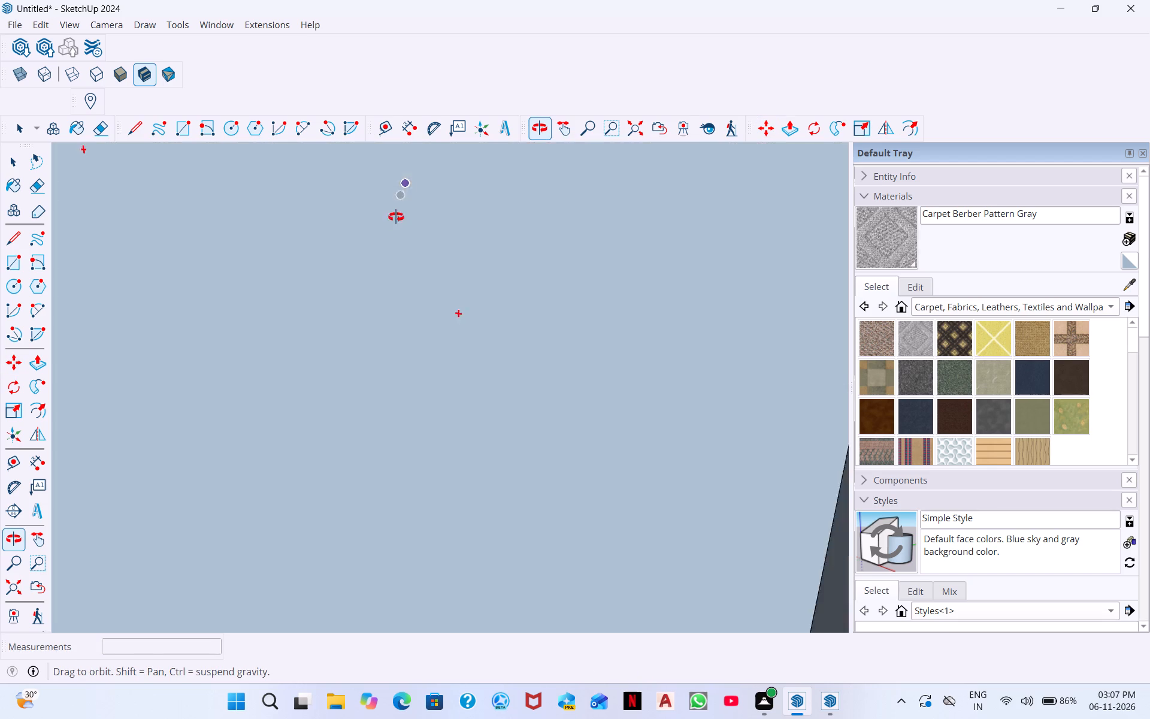
{"action": "middle_click_drag", "start_coordinate": [396, 217], "coordinate": [408, 245]}
{"action": "scroll", "coordinate": [388, 147], "scroll_direction": "down", "scroll_amount": 6}
{"action": "left_click", "coordinate": [644, 134]}
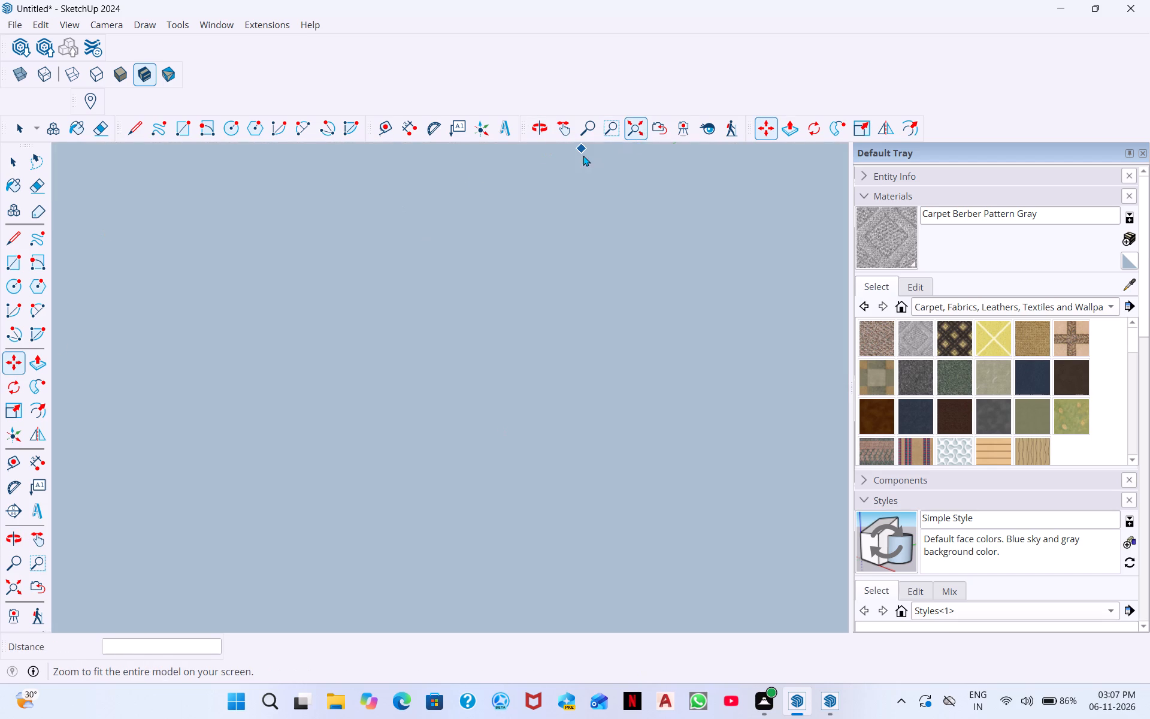
{"action": "scroll", "coordinate": [549, 235], "scroll_direction": "down", "scroll_amount": 1}
{"action": "middle_click_drag", "start_coordinate": [561, 257], "coordinate": [598, 364]}
{"action": "middle_click_drag", "start_coordinate": [584, 212], "coordinate": [545, 277]}
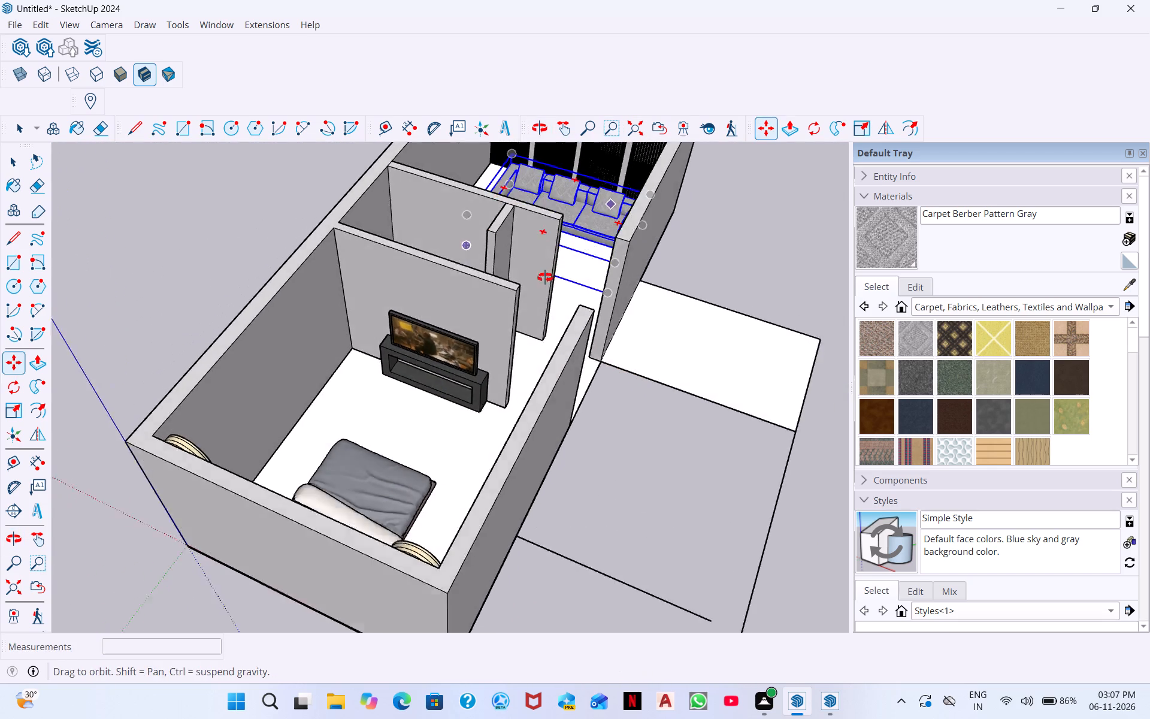
{"action": "middle_click_drag", "start_coordinate": [545, 277], "coordinate": [550, 300]}
{"action": "middle_click_drag", "start_coordinate": [563, 220], "coordinate": [563, 234]}
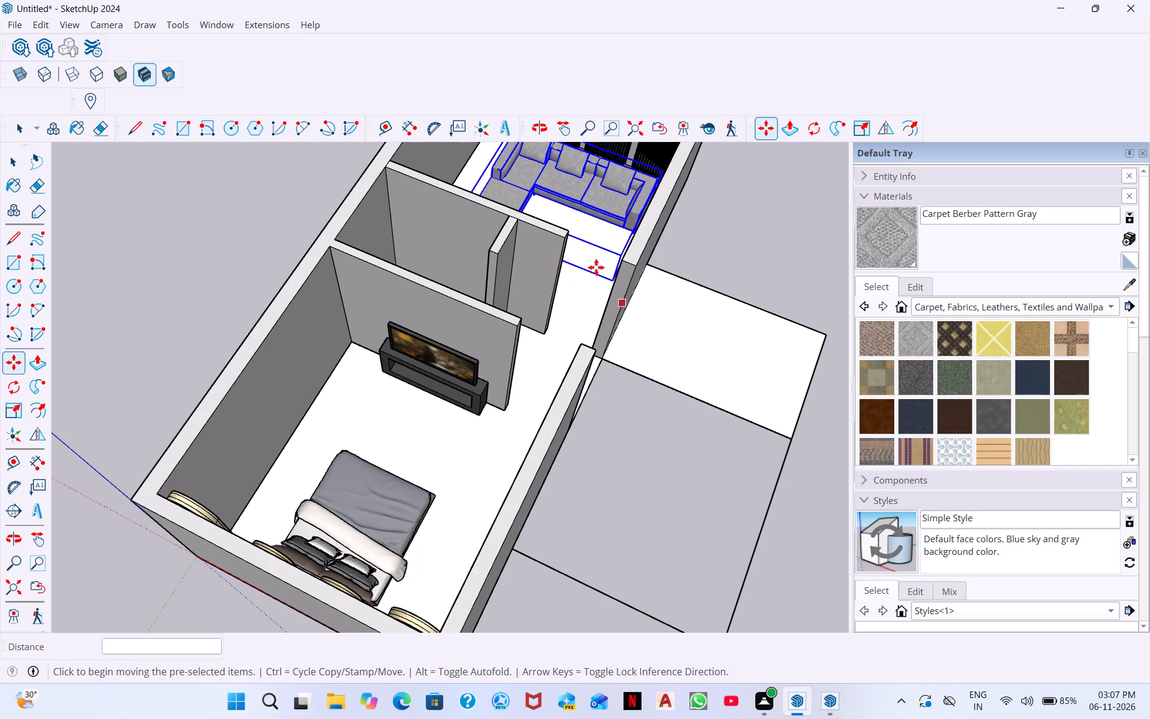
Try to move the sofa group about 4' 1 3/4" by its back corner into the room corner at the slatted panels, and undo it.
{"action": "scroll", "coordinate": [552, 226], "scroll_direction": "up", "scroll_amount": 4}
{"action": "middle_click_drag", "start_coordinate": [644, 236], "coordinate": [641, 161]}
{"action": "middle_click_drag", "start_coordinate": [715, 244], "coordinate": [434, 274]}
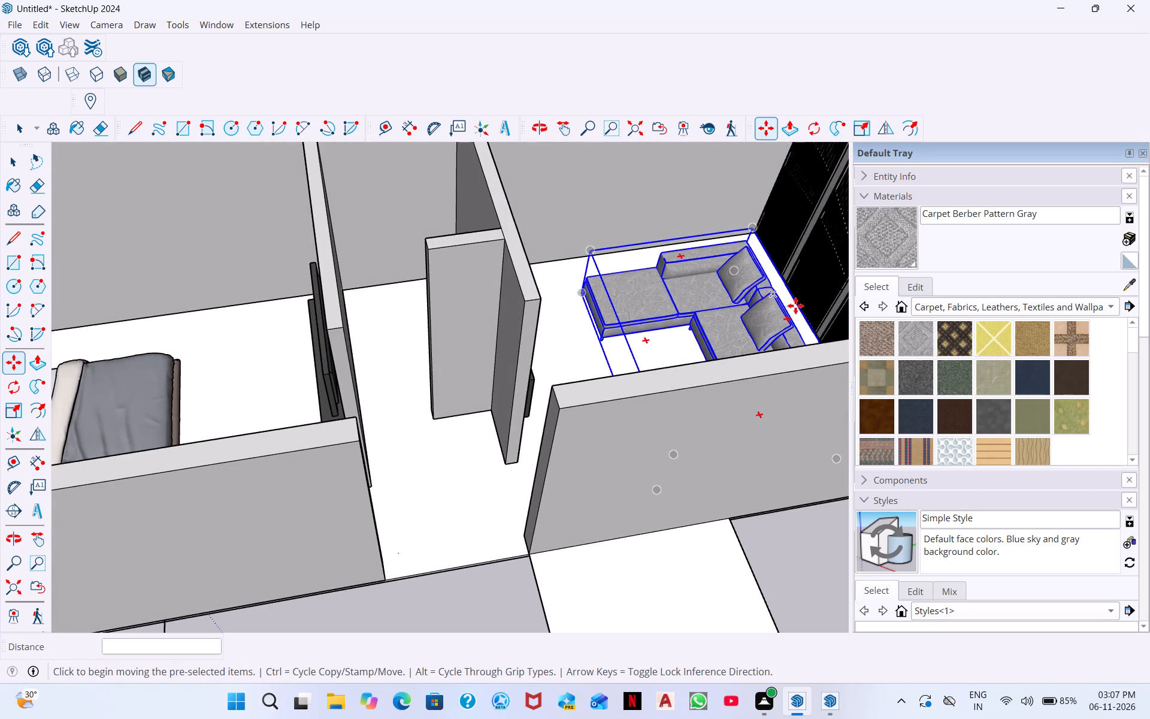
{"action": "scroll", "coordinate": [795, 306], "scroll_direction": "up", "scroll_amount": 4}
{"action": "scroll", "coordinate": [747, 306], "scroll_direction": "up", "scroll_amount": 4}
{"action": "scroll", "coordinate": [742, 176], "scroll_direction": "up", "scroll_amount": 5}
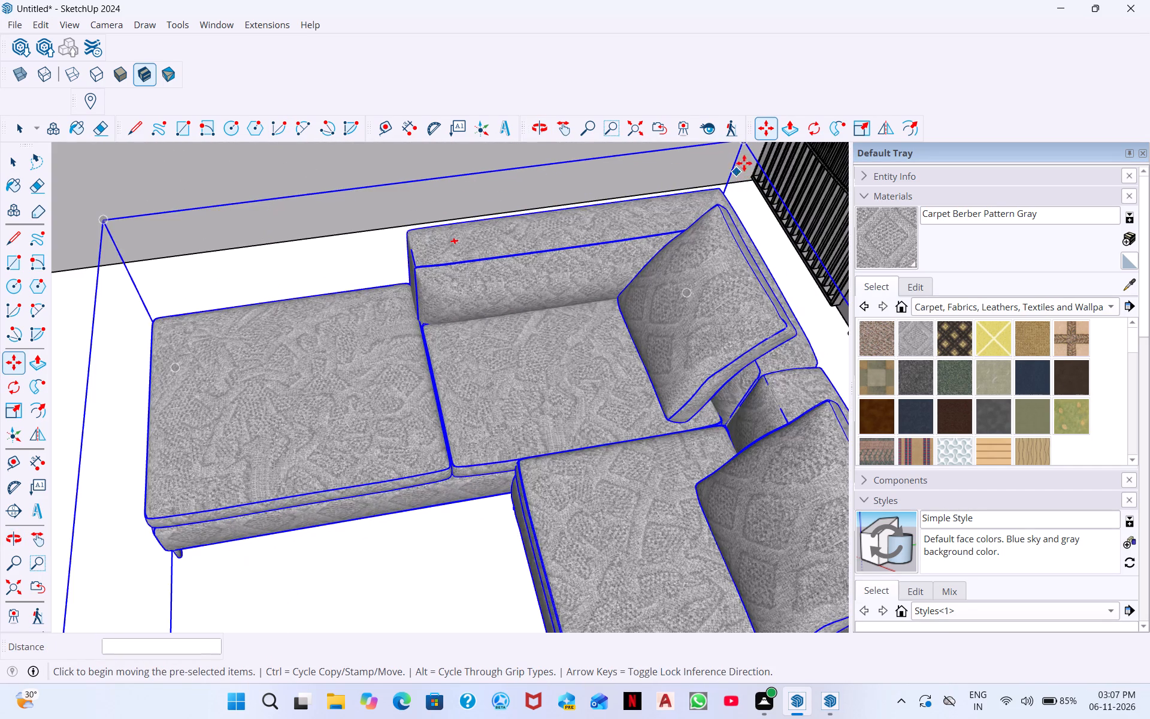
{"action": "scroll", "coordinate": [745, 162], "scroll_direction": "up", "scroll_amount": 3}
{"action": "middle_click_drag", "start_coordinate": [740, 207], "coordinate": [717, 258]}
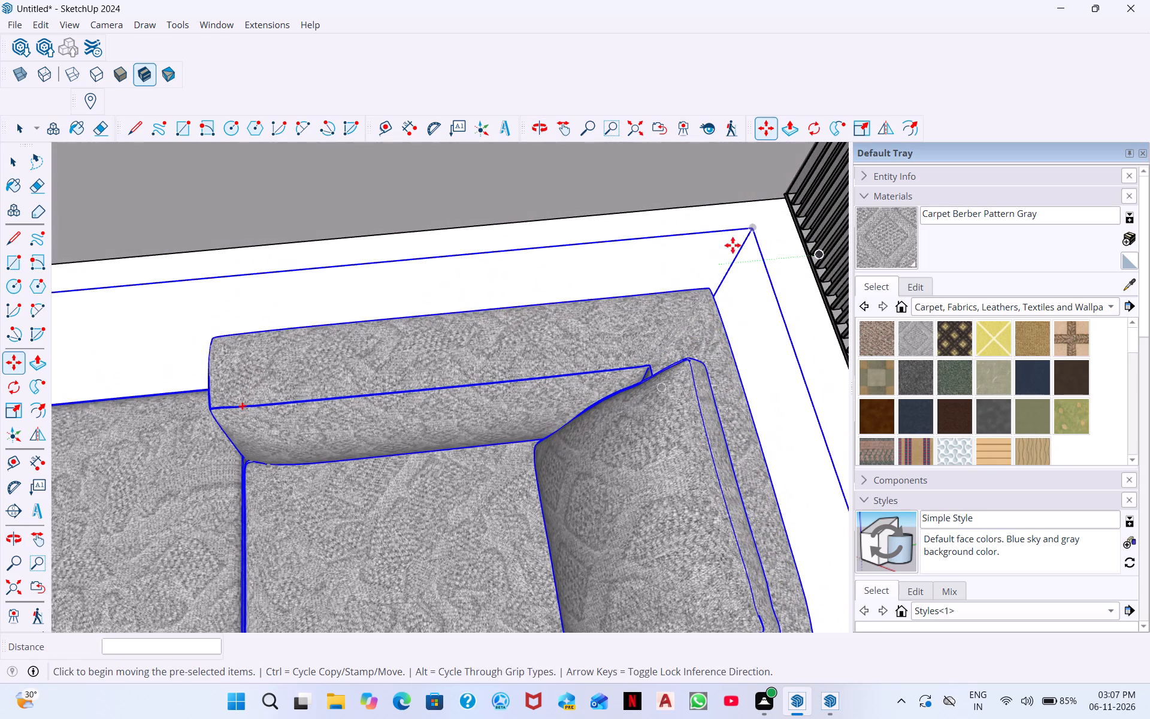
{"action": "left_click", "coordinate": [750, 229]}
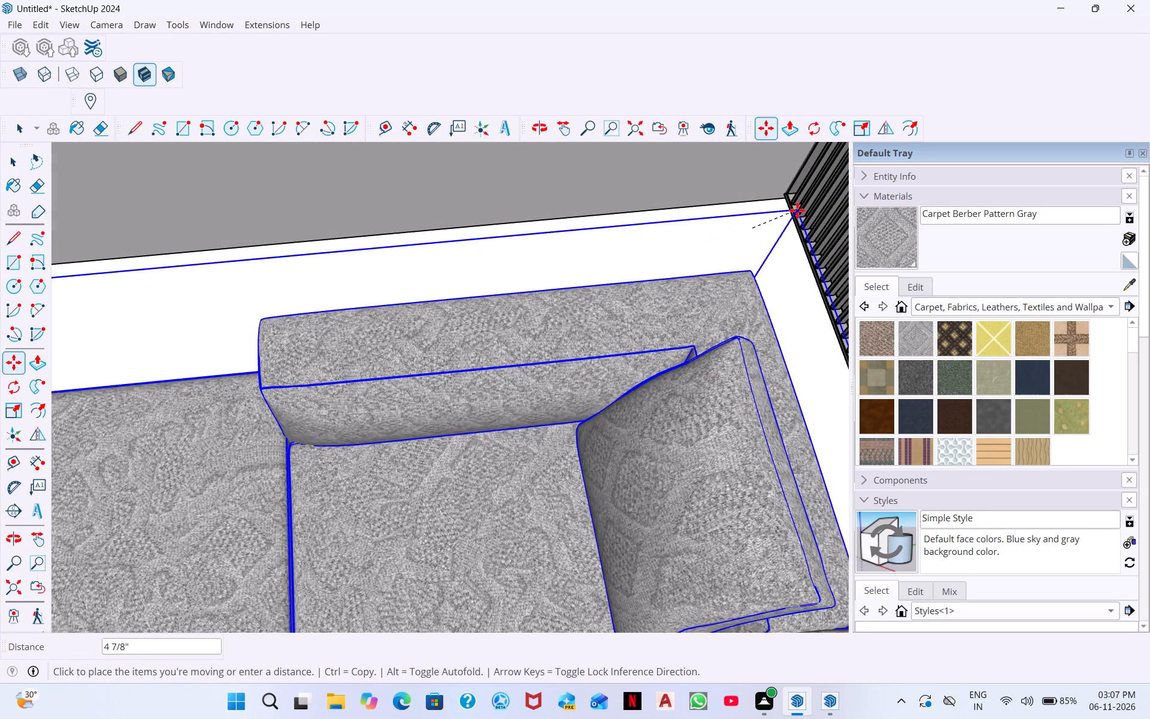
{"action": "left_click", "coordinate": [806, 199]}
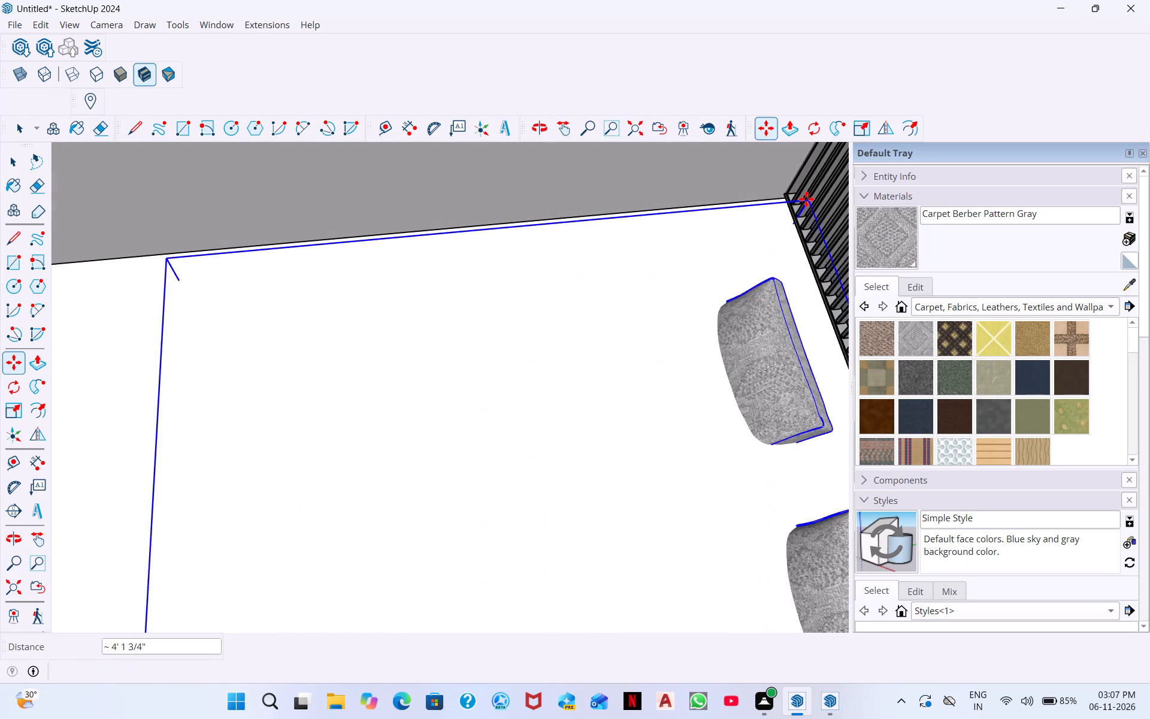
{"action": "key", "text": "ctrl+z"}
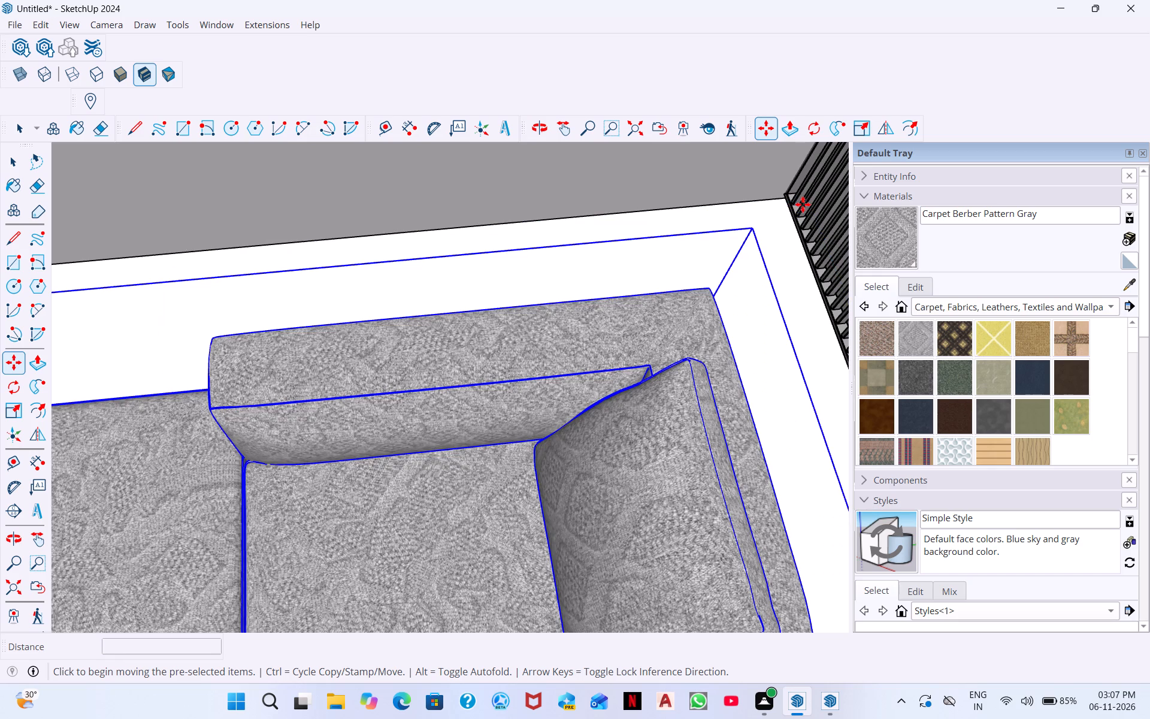
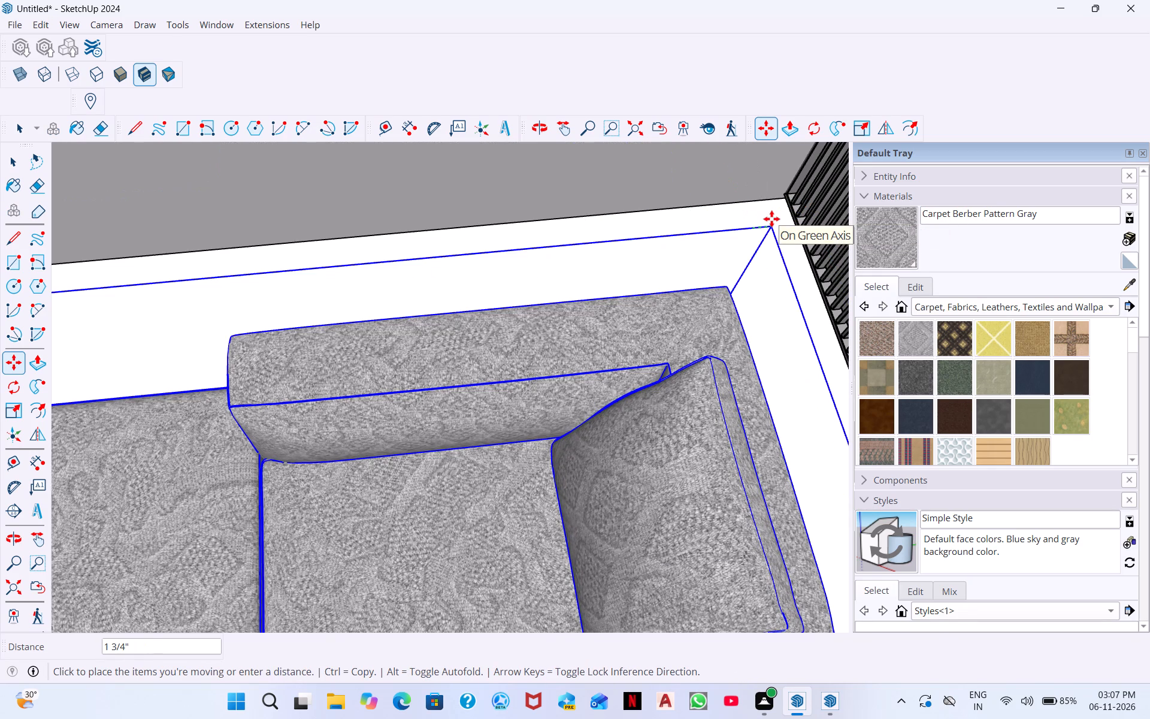
Move the grey L-shaped sofa towards the room corner beside the slatted wall panels and place it there.
{"action": "key", "text": "Up"}
{"action": "key", "text": "Down"}
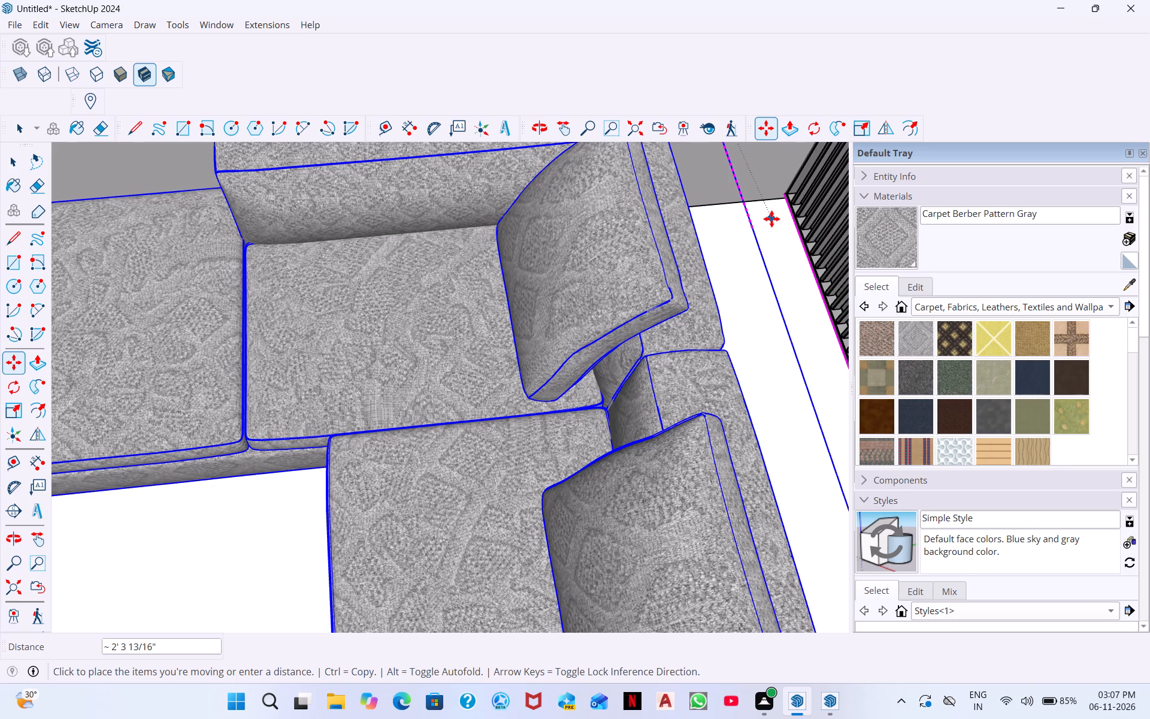
{"action": "key", "text": "Right"}
{"action": "key", "text": "Left"}
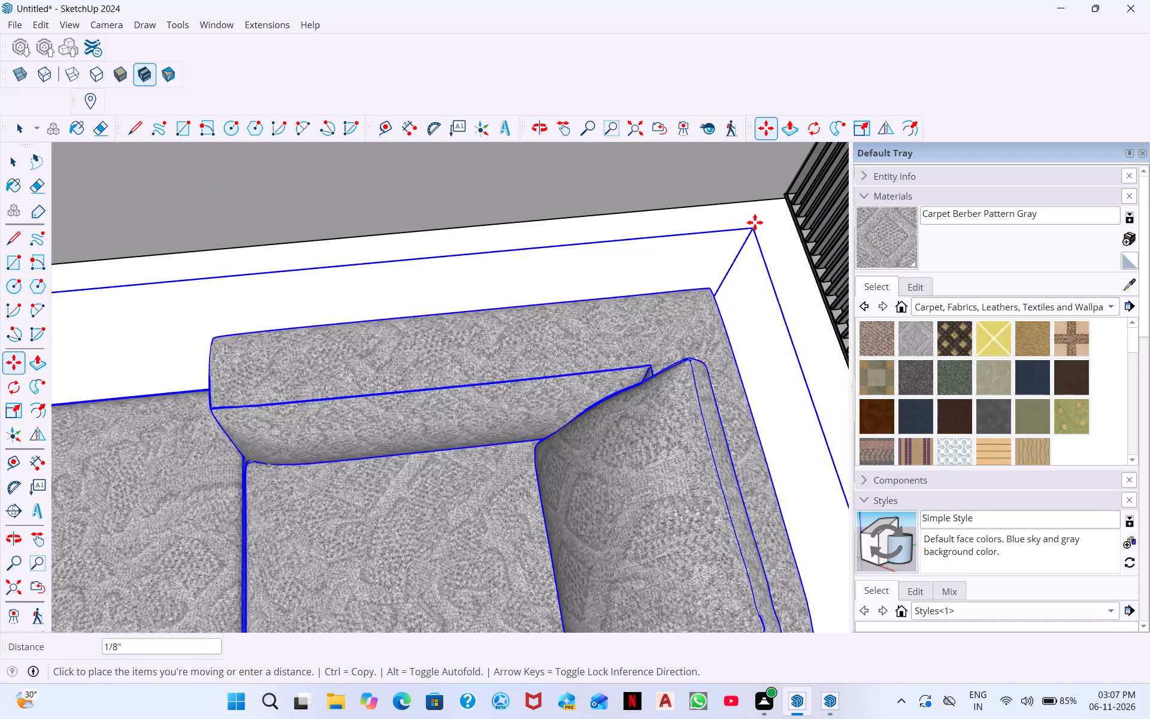
{"action": "scroll", "coordinate": [721, 222], "scroll_direction": "down", "scroll_amount": 4}
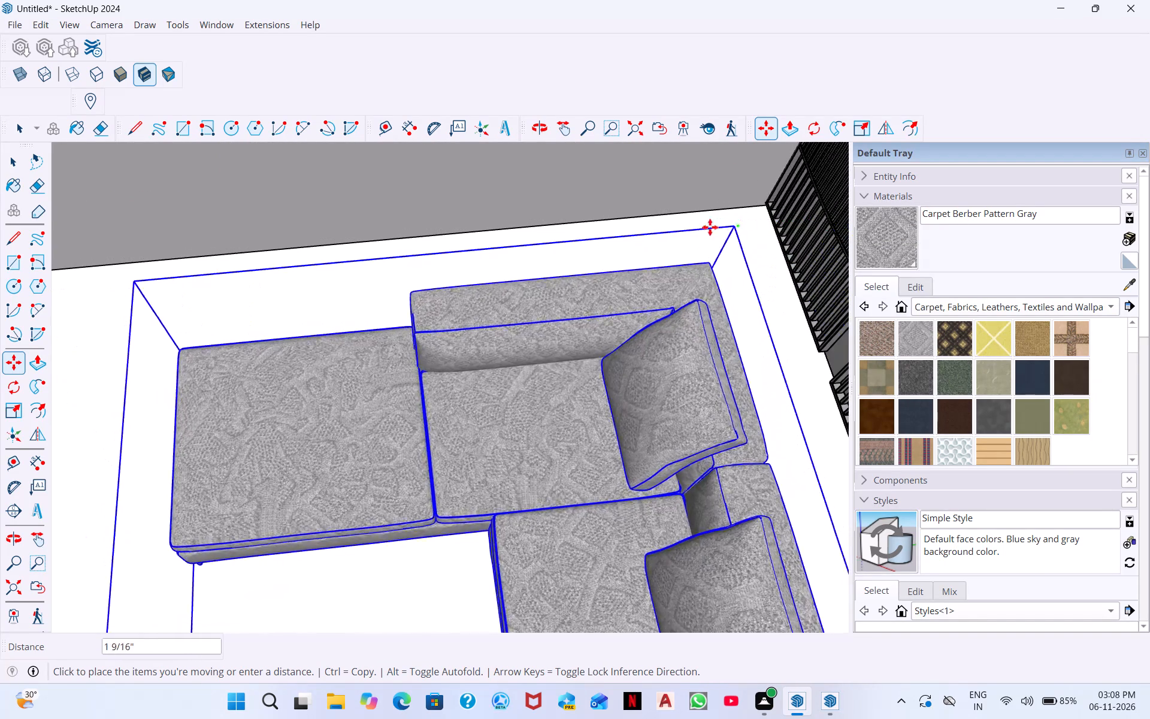
{"action": "scroll", "coordinate": [698, 229], "scroll_direction": "up", "scroll_amount": 11}
{"action": "scroll", "coordinate": [592, 226], "scroll_direction": "down", "scroll_amount": 4}
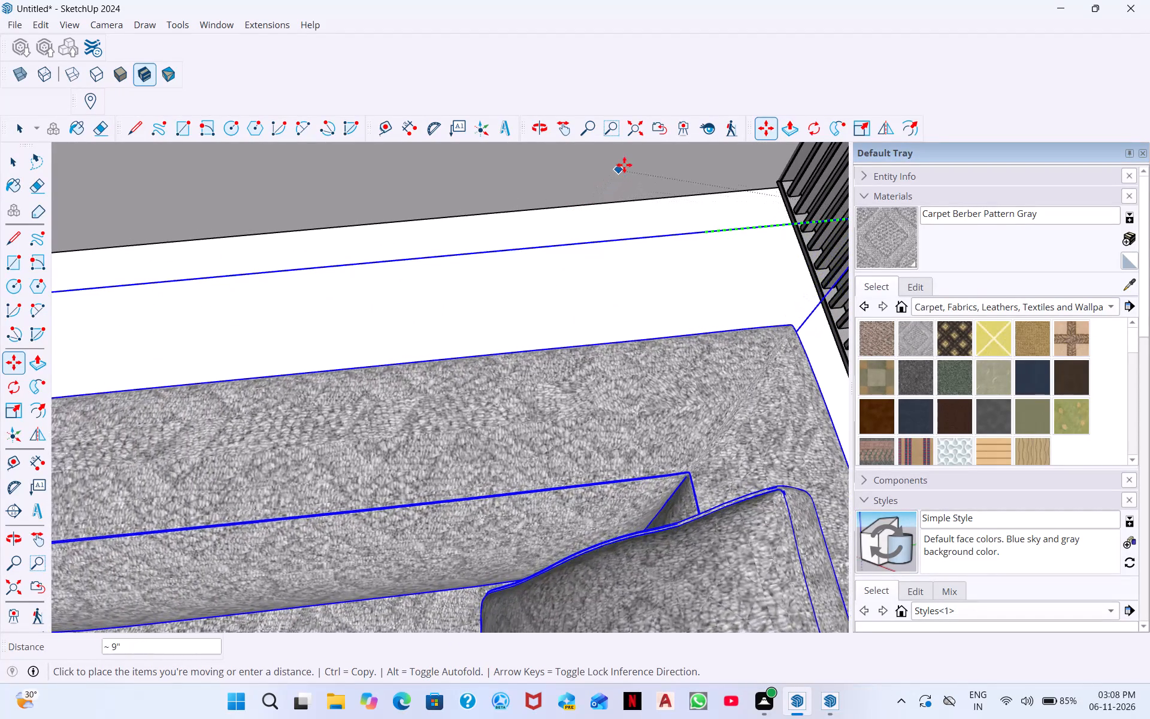
{"action": "left_click", "coordinate": [625, 161]}
Nudge the sofa about 1 13/16" closer to the slatted wall panels.
{"action": "scroll", "coordinate": [609, 279], "scroll_direction": "down", "scroll_amount": 12}
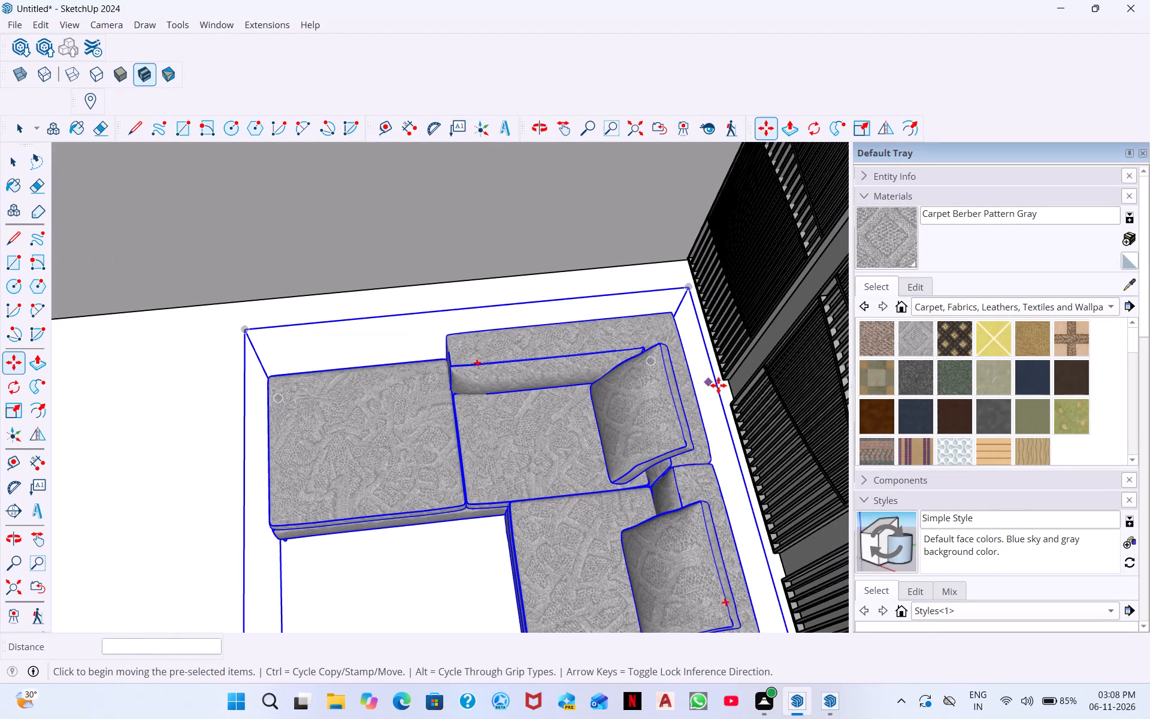
{"action": "left_click", "coordinate": [743, 483]}
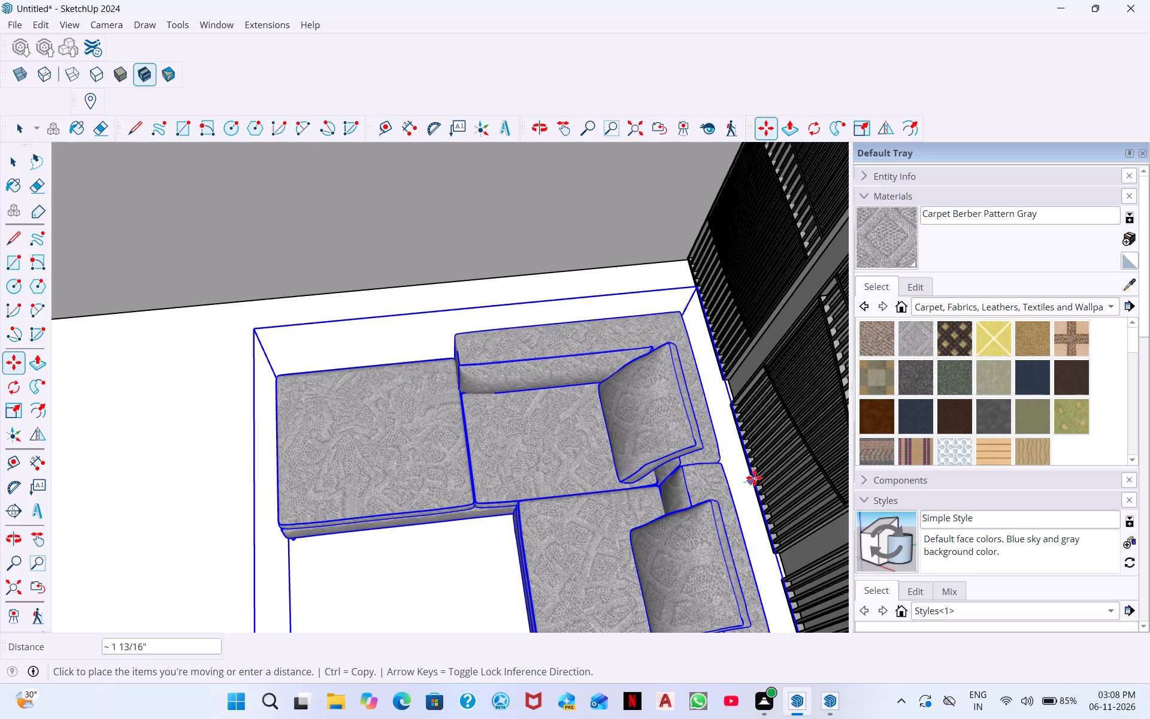
{"action": "left_click", "coordinate": [754, 478]}
Move the sofa about 10 1/2" towards the plain side wall adjoining the slatted panels.
{"action": "scroll", "coordinate": [747, 450], "scroll_direction": "down", "scroll_amount": 3}
{"action": "scroll", "coordinate": [408, 424], "scroll_direction": "down", "scroll_amount": 1}
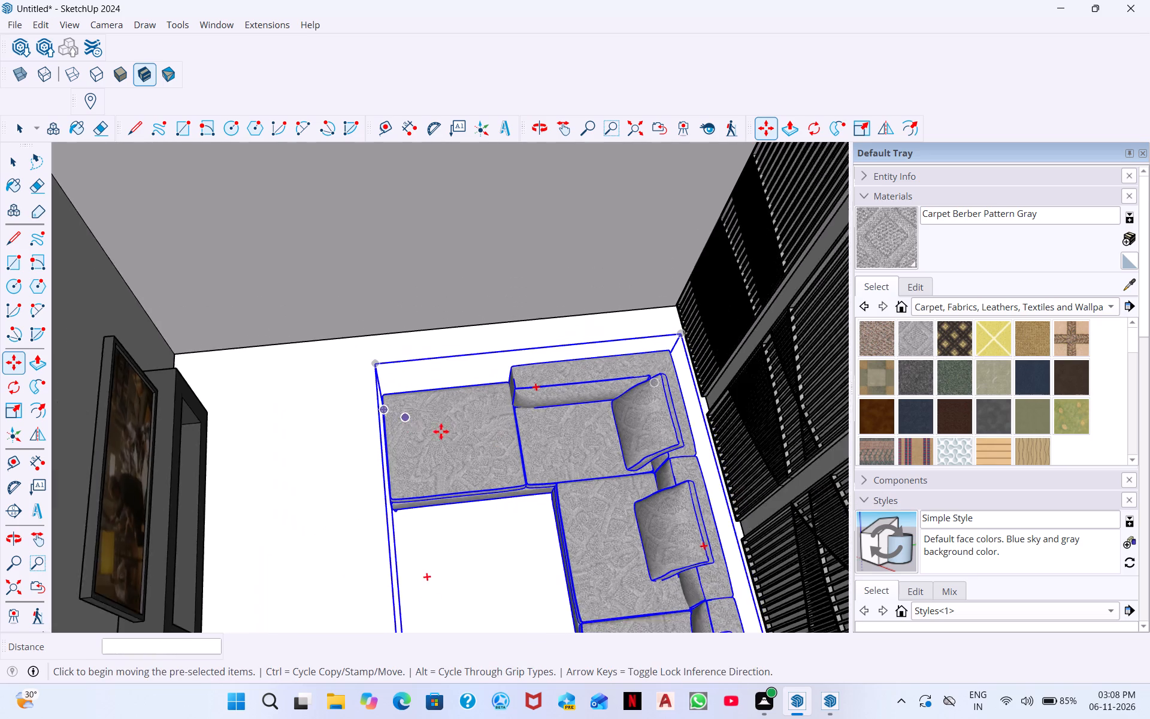
{"action": "scroll", "coordinate": [441, 431], "scroll_direction": "down", "scroll_amount": 1}
{"action": "middle_click_drag", "start_coordinate": [451, 448], "coordinate": [449, 363]}
{"action": "middle_click_drag", "start_coordinate": [509, 470], "coordinate": [589, 516]}
{"action": "scroll", "coordinate": [512, 478], "scroll_direction": "down", "scroll_amount": 1}
{"action": "middle_click_drag", "start_coordinate": [556, 478], "coordinate": [720, 570]}
{"action": "middle_click_drag", "start_coordinate": [665, 533], "coordinate": [684, 548]}
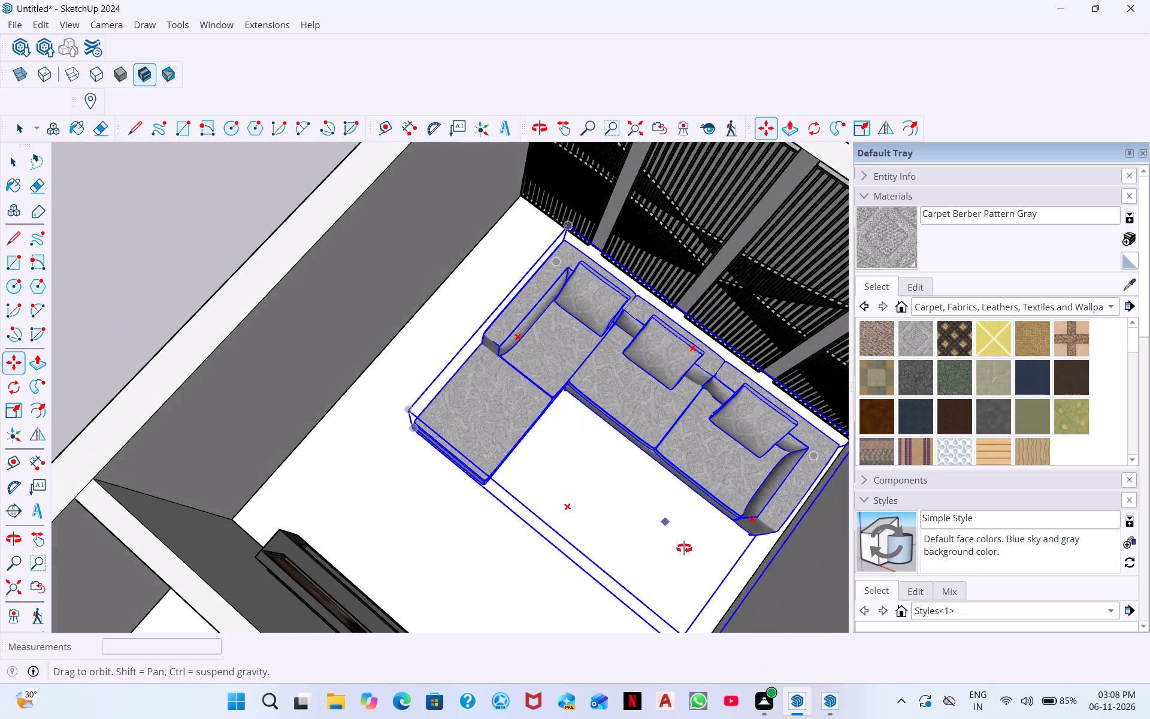
{"action": "middle_click_drag", "start_coordinate": [684, 548], "coordinate": [704, 545]}
{"action": "left_click", "coordinate": [476, 324]}
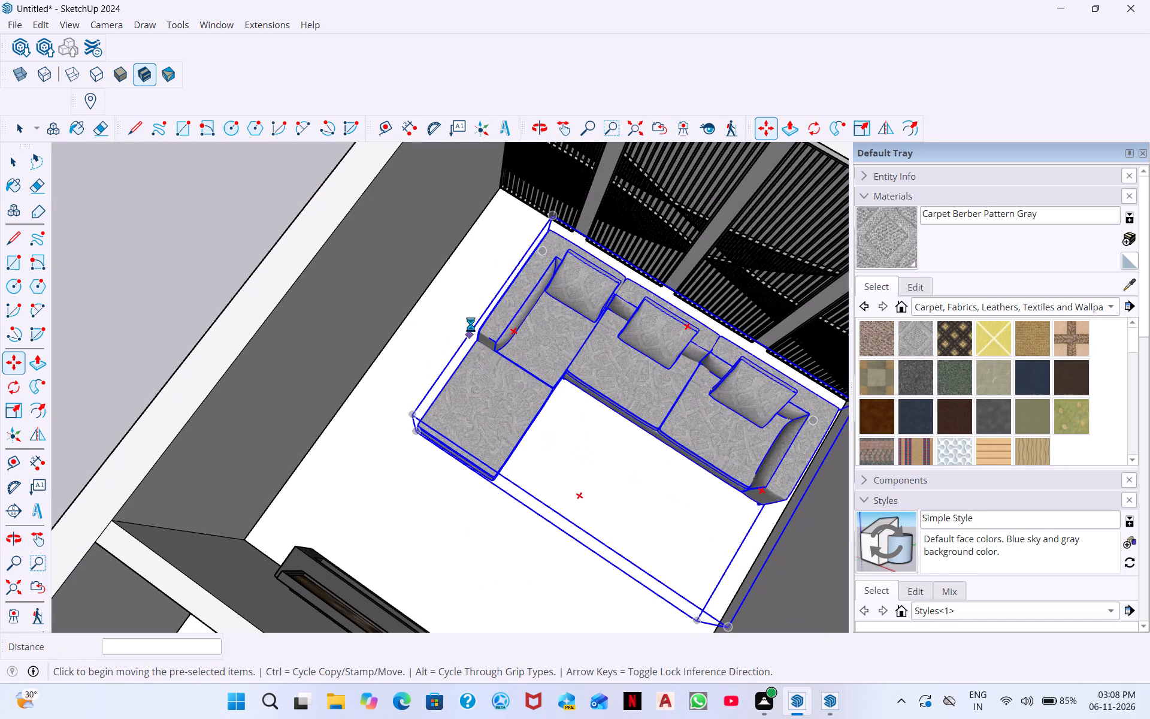
{"action": "scroll", "coordinate": [473, 319], "scroll_direction": "up", "scroll_amount": 4}
{"action": "left_click", "coordinate": [478, 321]}
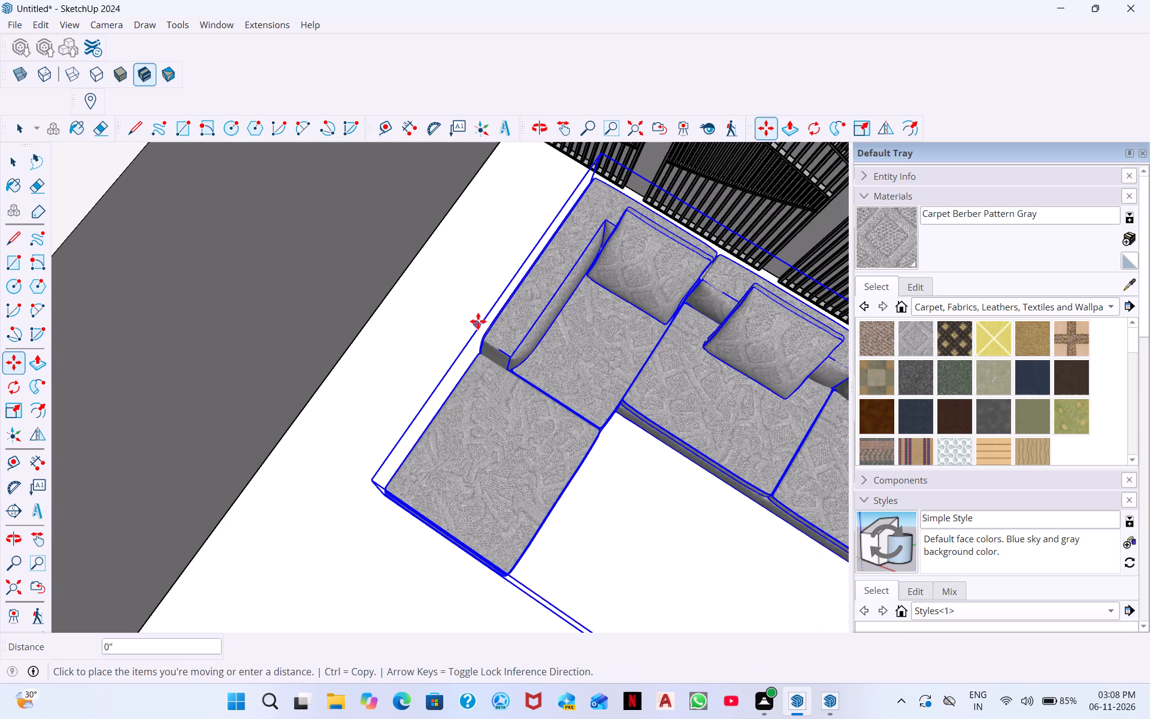
{"action": "left_click", "coordinate": [479, 326]}
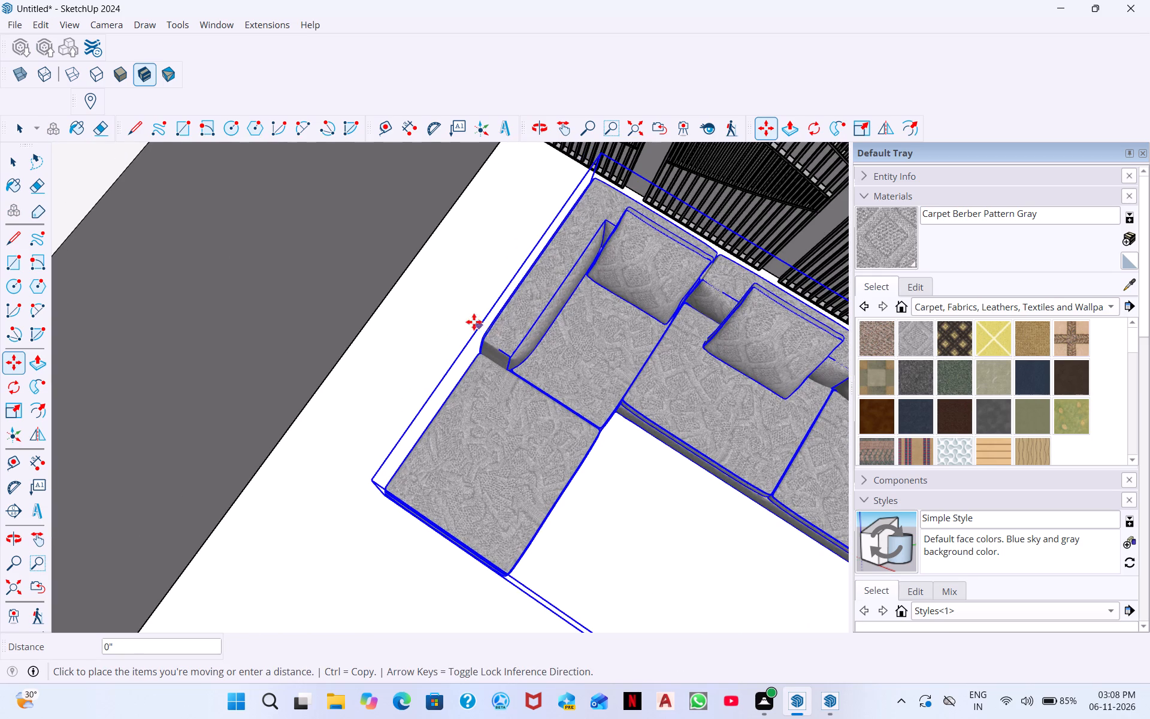
{"action": "left_click", "coordinate": [453, 298]}
{"action": "scroll", "coordinate": [456, 344], "scroll_direction": "down", "scroll_amount": 1}
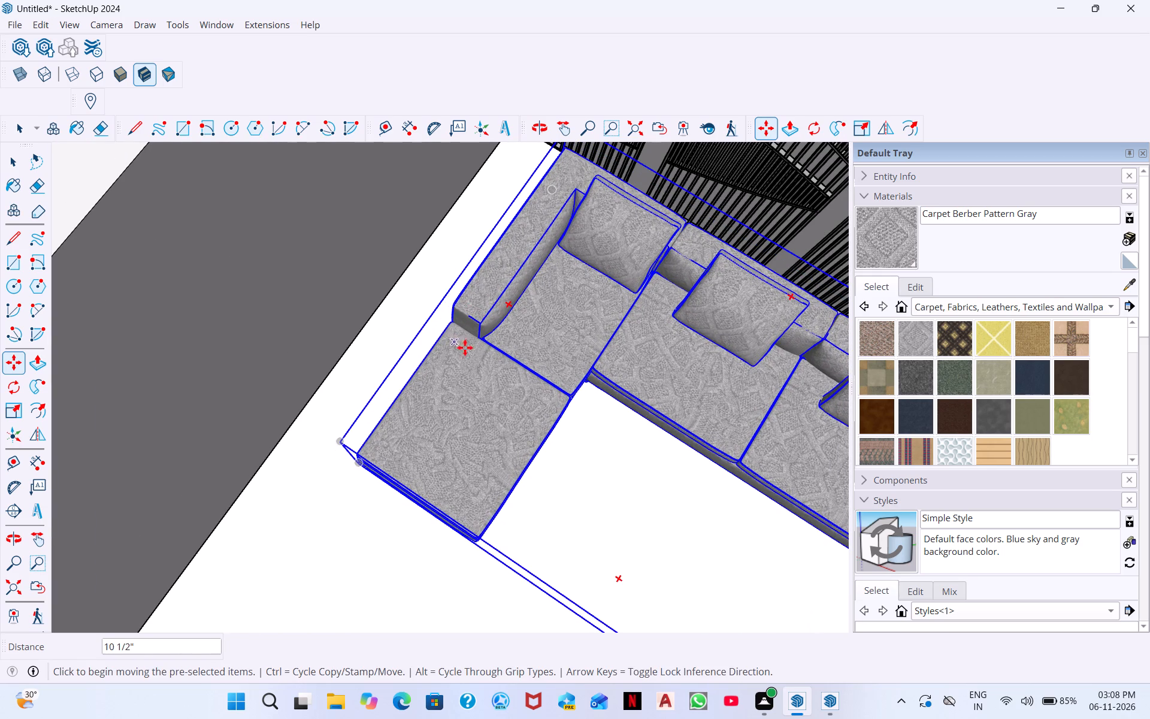
Lower the sofa from its bottom corner so that its legs rest on the room floor.
{"action": "scroll", "coordinate": [465, 348], "scroll_direction": "down", "scroll_amount": 5}
{"action": "middle_click_drag", "start_coordinate": [813, 418], "coordinate": [745, 446]}
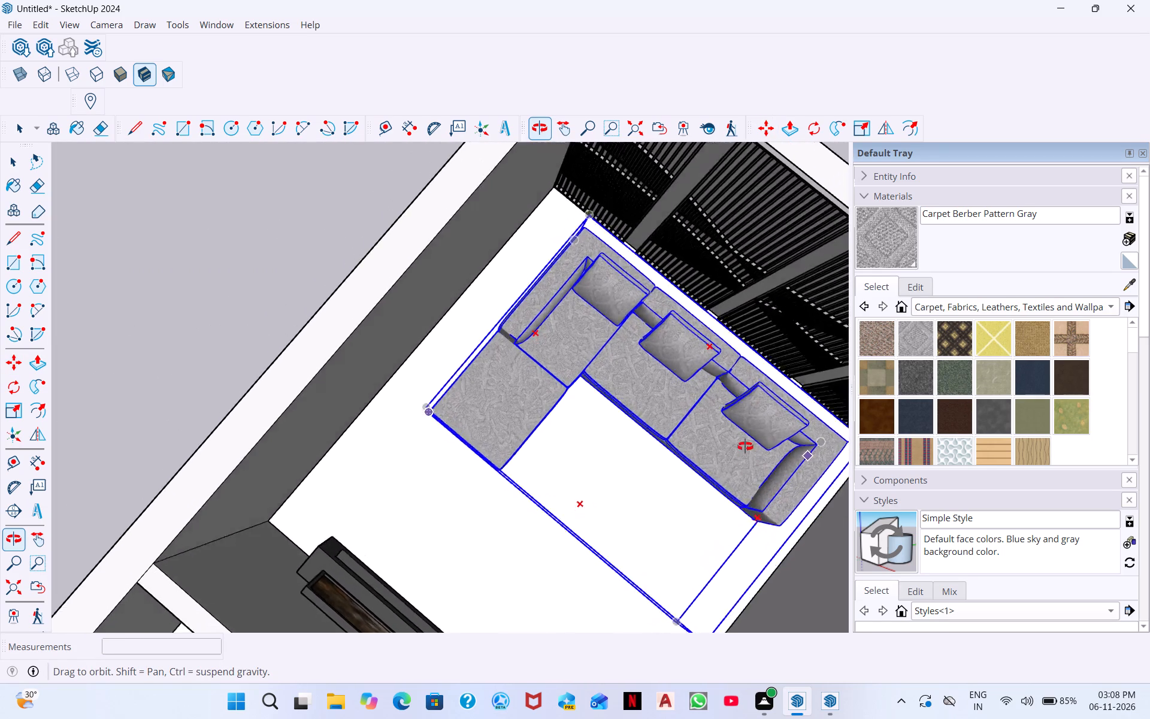
{"action": "middle_click_drag", "start_coordinate": [745, 446], "coordinate": [745, 396]}
{"action": "middle_click_drag", "start_coordinate": [803, 461], "coordinate": [787, 375]}
{"action": "middle_click_drag", "start_coordinate": [742, 484], "coordinate": [737, 421]}
{"action": "middle_click_drag", "start_coordinate": [707, 528], "coordinate": [706, 430]}
{"action": "middle_click_drag", "start_coordinate": [681, 507], "coordinate": [681, 450]}
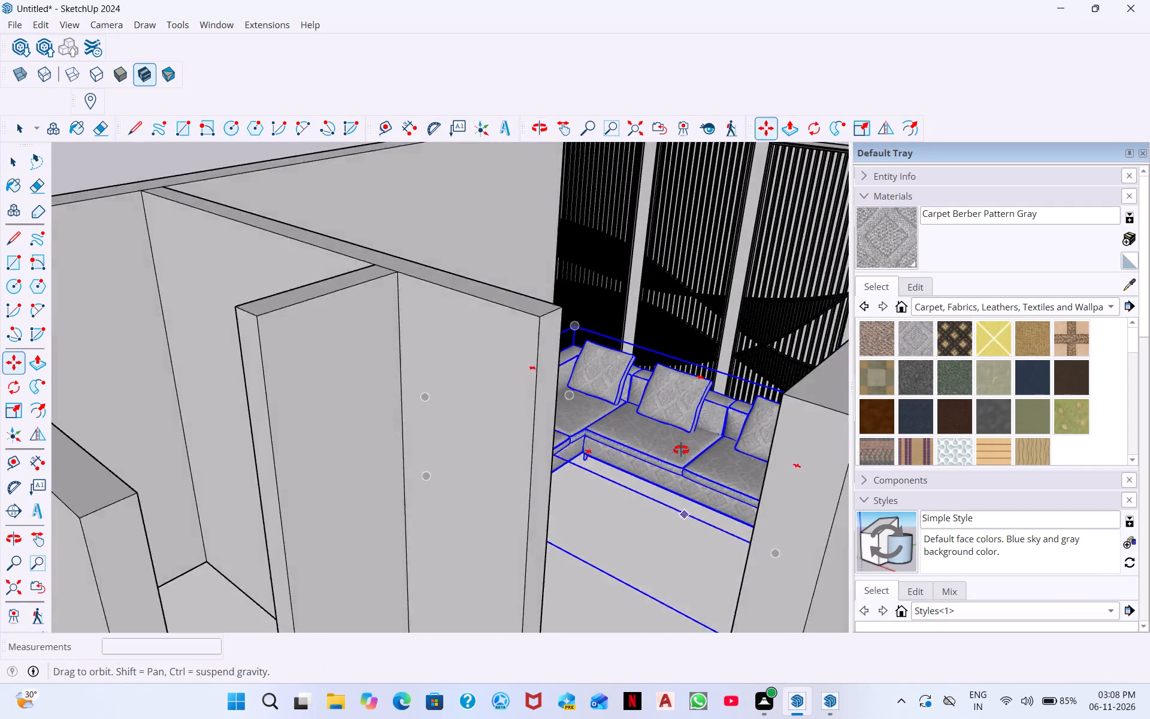
{"action": "middle_click_drag", "start_coordinate": [681, 450], "coordinate": [681, 451]}
{"action": "middle_click_drag", "start_coordinate": [672, 532], "coordinate": [674, 481]}
{"action": "middle_click_drag", "start_coordinate": [657, 533], "coordinate": [662, 466]}
{"action": "middle_click_drag", "start_coordinate": [670, 524], "coordinate": [666, 487]}
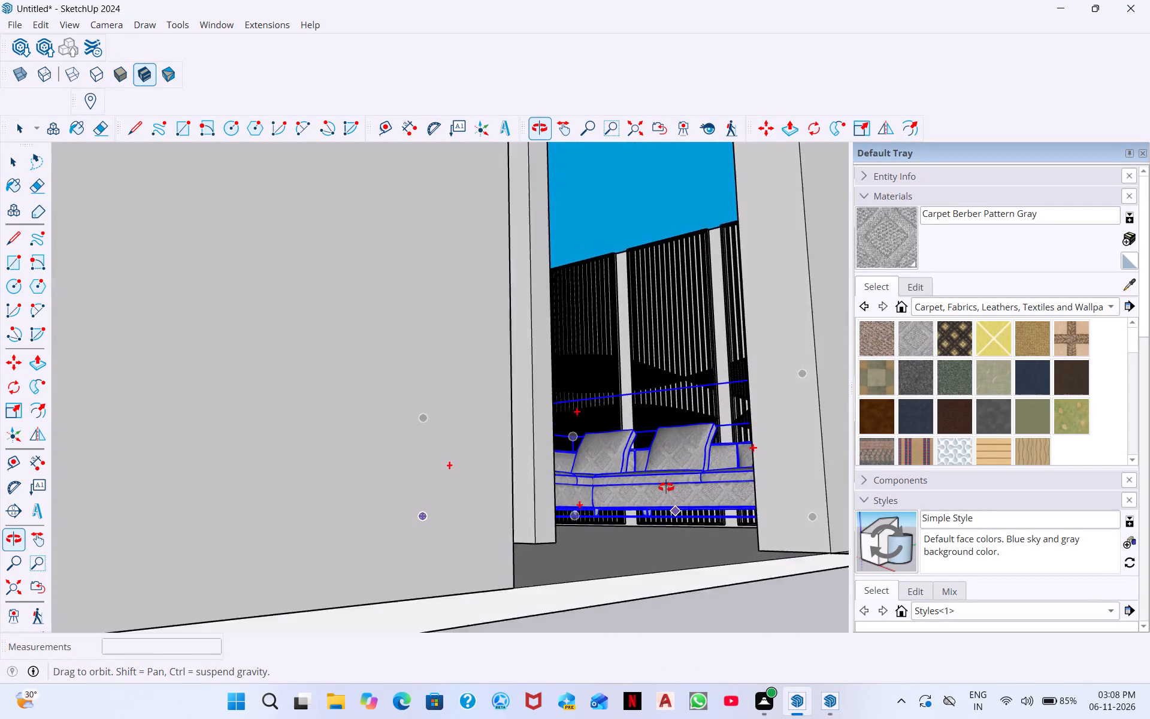
{"action": "middle_click_drag", "start_coordinate": [666, 487], "coordinate": [662, 491]}
{"action": "scroll", "coordinate": [567, 521], "scroll_direction": "up", "scroll_amount": 9}
{"action": "scroll", "coordinate": [475, 539], "scroll_direction": "up", "scroll_amount": 2}
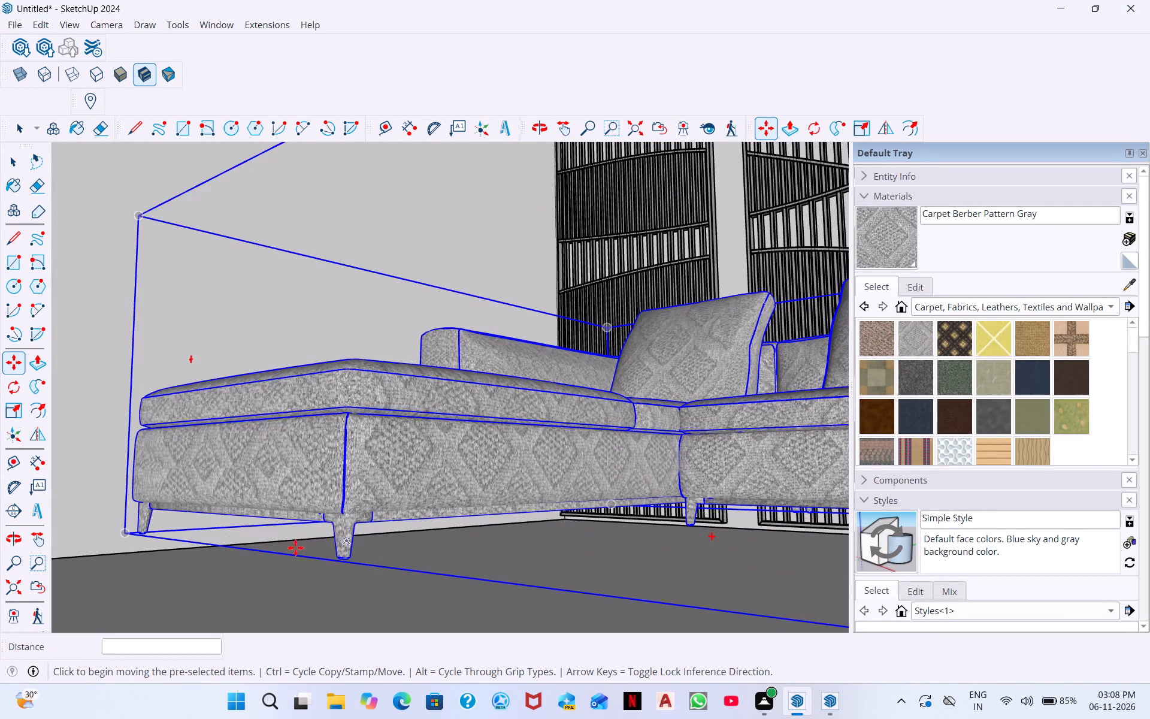
{"action": "left_click", "coordinate": [135, 531]}
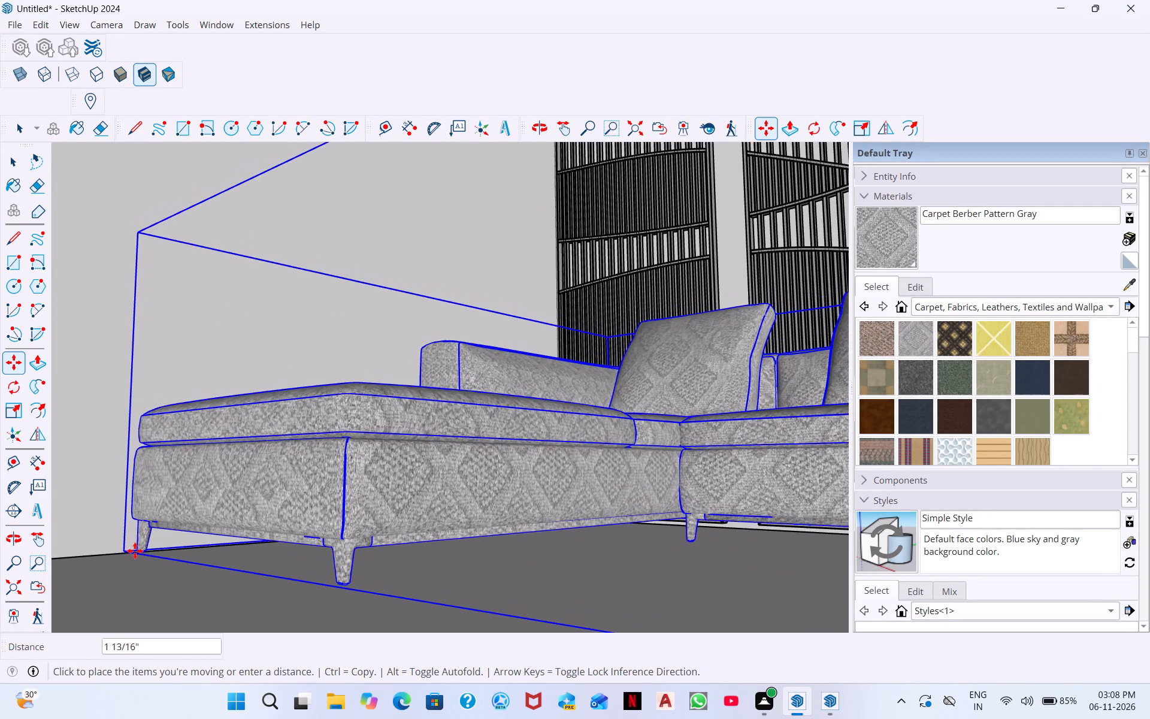
{"action": "left_click", "coordinate": [139, 567]}
Examine the whole house from above and outside, including the doorway opening and the partition walls behind it.
{"action": "scroll", "coordinate": [207, 545], "scroll_direction": "down", "scroll_amount": 2}
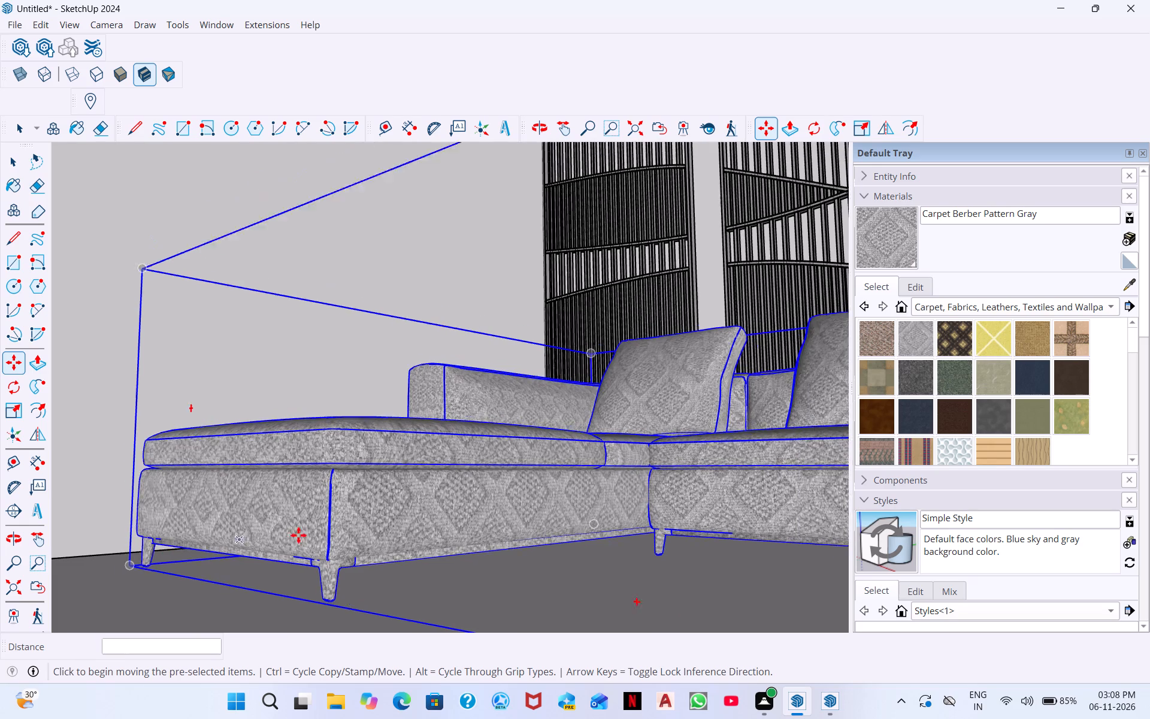
{"action": "scroll", "coordinate": [298, 535], "scroll_direction": "down", "scroll_amount": 4}
{"action": "middle_click_drag", "start_coordinate": [509, 469], "coordinate": [555, 581]}
{"action": "scroll", "coordinate": [543, 488], "scroll_direction": "down", "scroll_amount": 3}
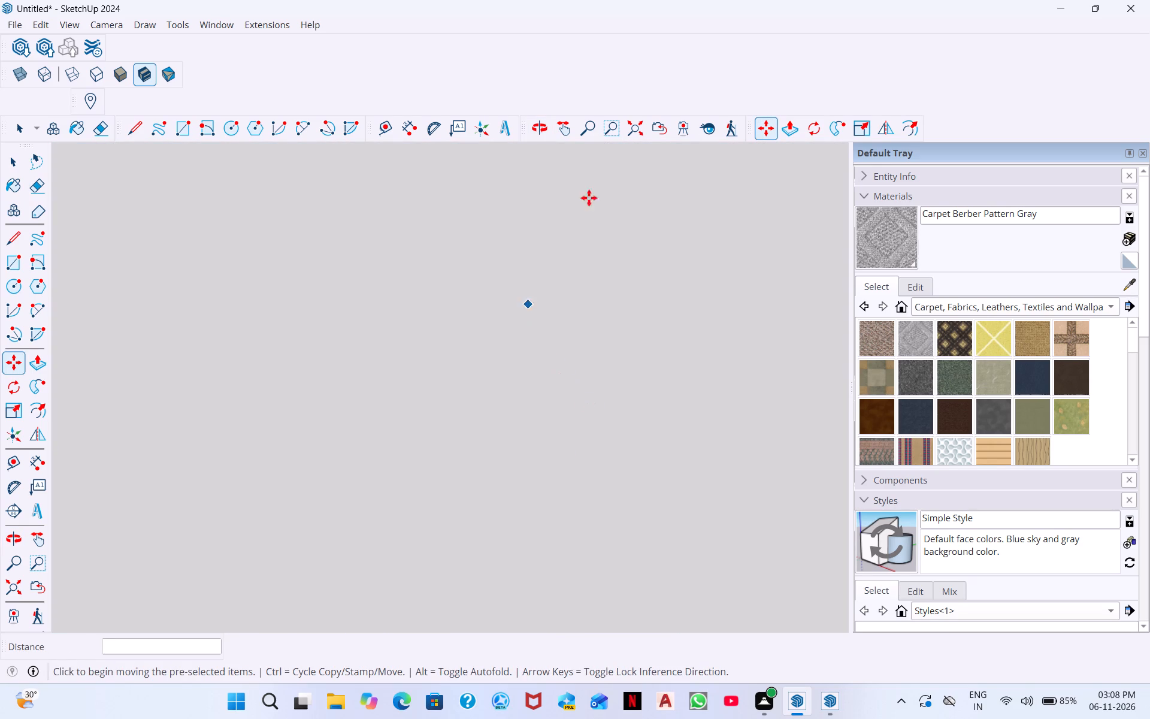
{"action": "left_click", "coordinate": [631, 133]}
{"action": "scroll", "coordinate": [577, 443], "scroll_direction": "down", "scroll_amount": 2}
{"action": "middle_click_drag", "start_coordinate": [527, 327], "coordinate": [568, 393]}
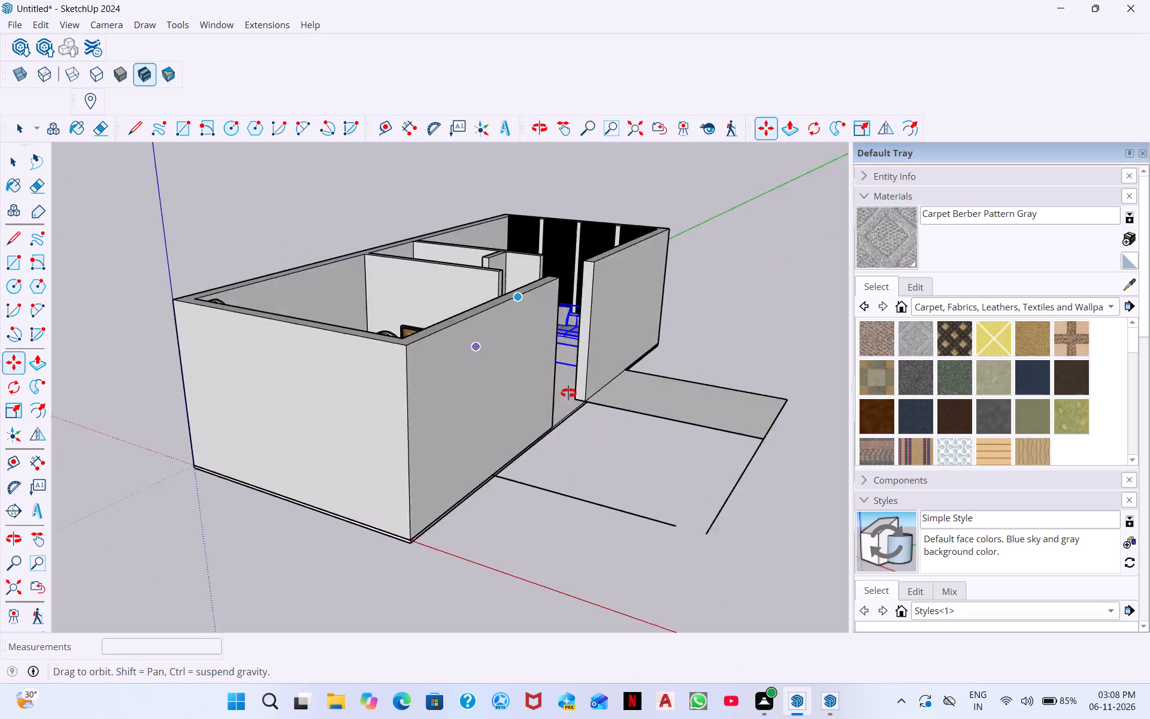
{"action": "middle_click_drag", "start_coordinate": [568, 393], "coordinate": [605, 472]}
{"action": "middle_click_drag", "start_coordinate": [523, 294], "coordinate": [564, 468]}
{"action": "scroll", "coordinate": [506, 285], "scroll_direction": "up", "scroll_amount": 8}
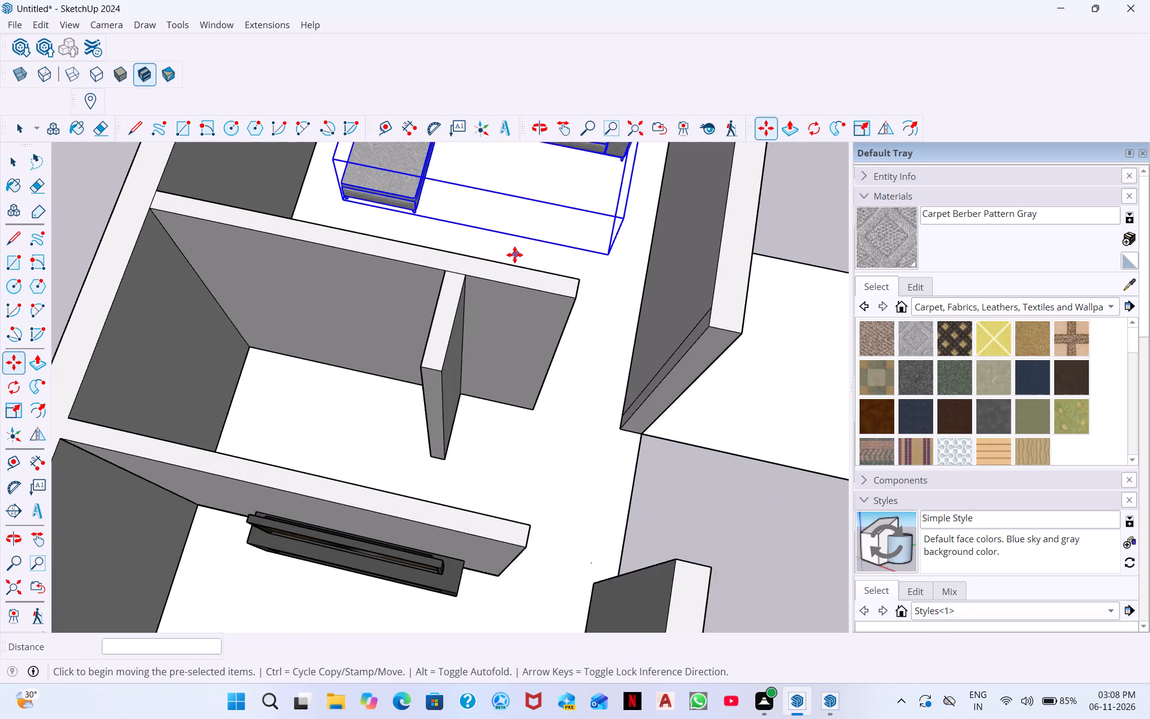
{"action": "scroll", "coordinate": [515, 255], "scroll_direction": "down", "scroll_amount": 7}
{"action": "middle_click_drag", "start_coordinate": [564, 249], "coordinate": [563, 194]}
{"action": "middle_click_drag", "start_coordinate": [593, 313], "coordinate": [513, 250]}
{"action": "middle_click_drag", "start_coordinate": [513, 334], "coordinate": [412, 257]}
{"action": "middle_click_drag", "start_coordinate": [539, 336], "coordinate": [431, 243]}
{"action": "middle_click_drag", "start_coordinate": [539, 302], "coordinate": [459, 247]}
{"action": "middle_click_drag", "start_coordinate": [594, 316], "coordinate": [551, 306]}
{"action": "scroll", "coordinate": [525, 345], "scroll_direction": "up", "scroll_amount": 4}
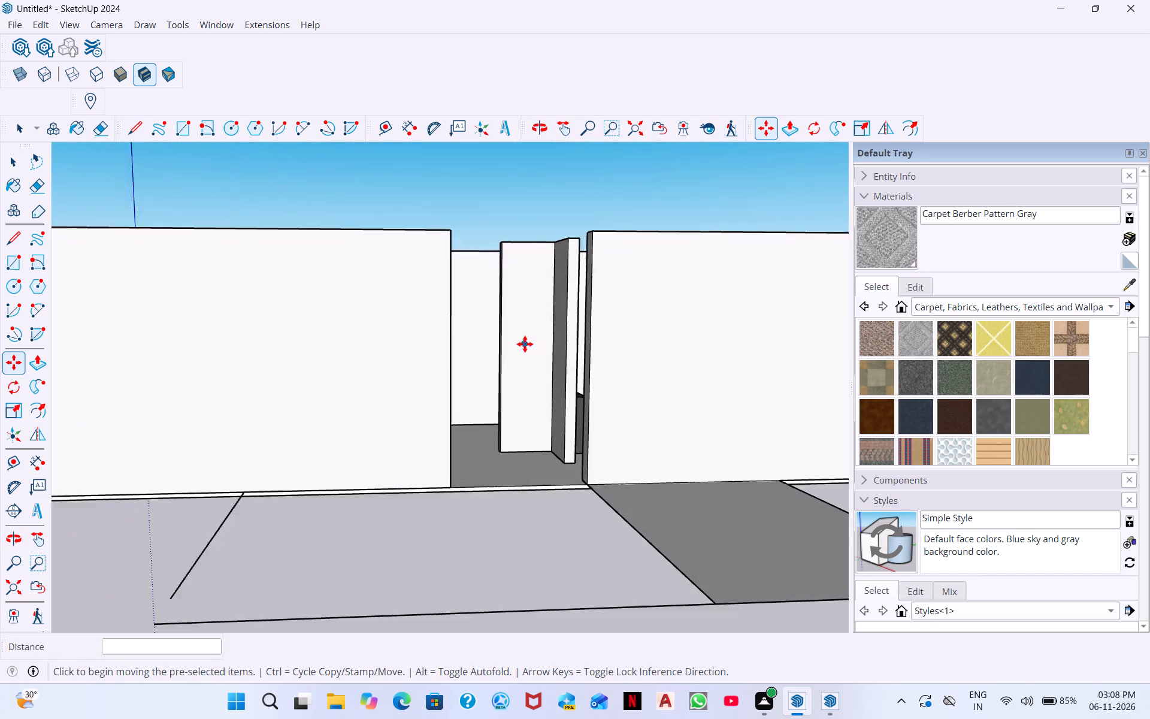
{"action": "scroll", "coordinate": [522, 333], "scroll_direction": "up", "scroll_amount": 5}
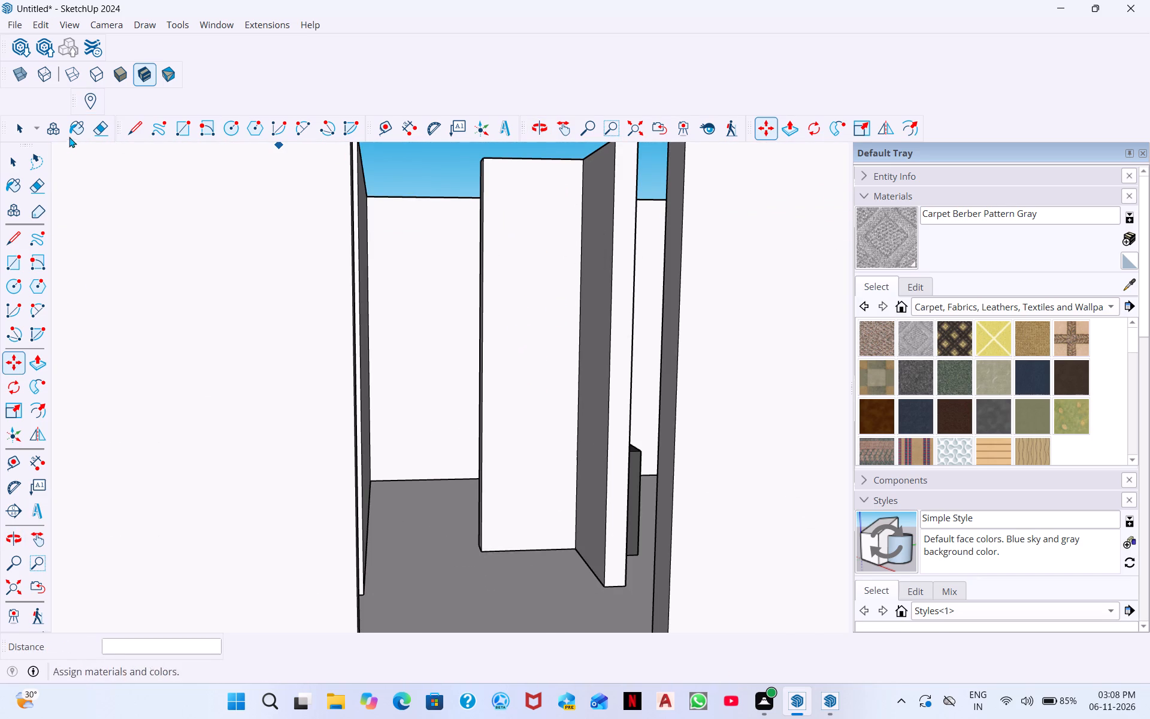
Open 3D Warehouse and browse the WALL DESIGN models.
{"action": "left_click", "coordinate": [17, 26]}
{"action": "left_click", "coordinate": [277, 55]}
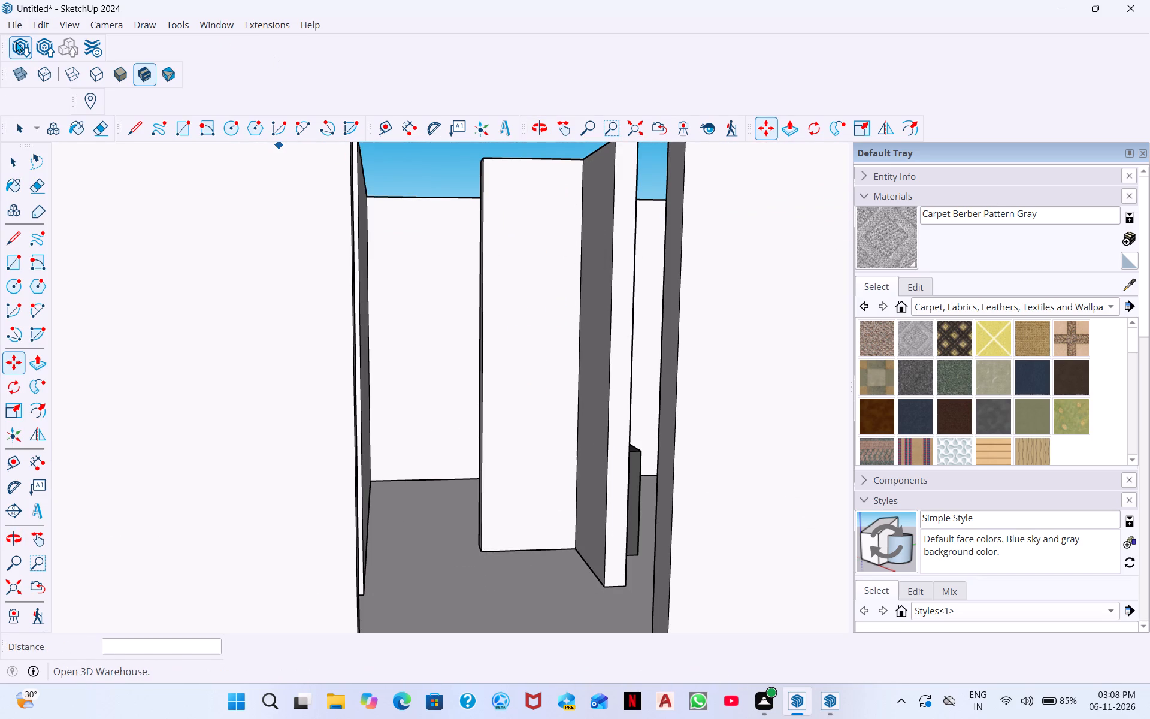
{"action": "left_click", "coordinate": [16, 41]}
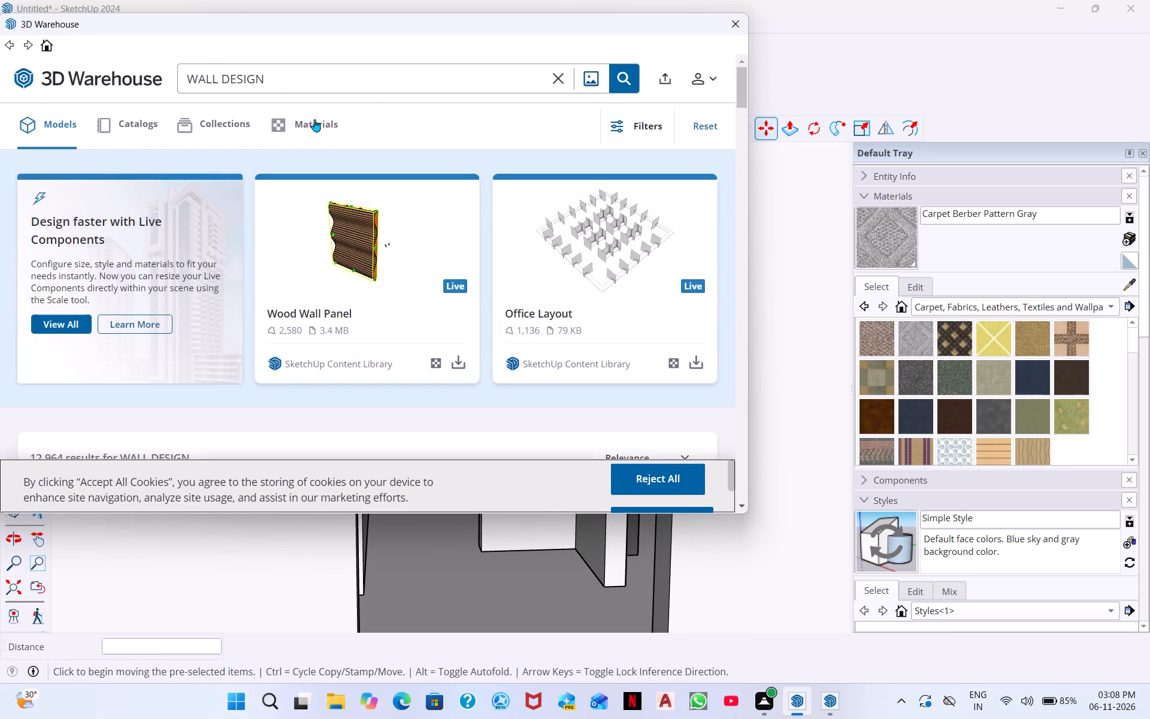
{"action": "scroll", "coordinate": [440, 285], "scroll_direction": "down", "scroll_amount": 7}
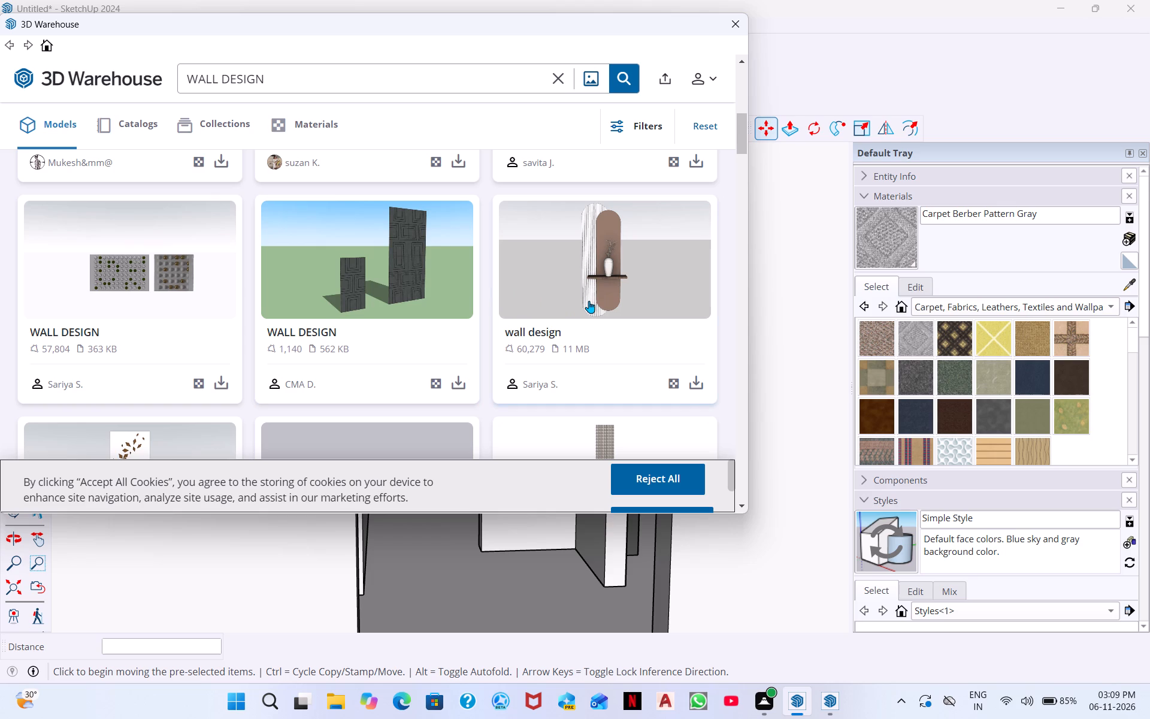
{"action": "scroll", "coordinate": [307, 290], "scroll_direction": "down", "scroll_amount": 4}
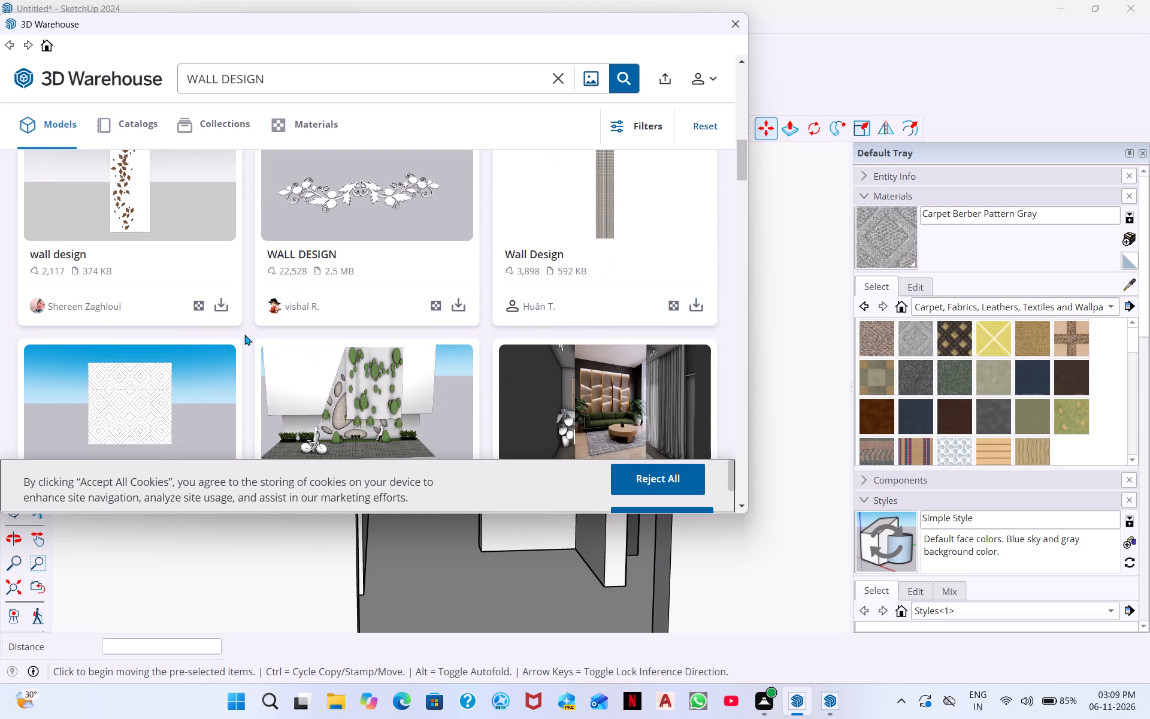
{"action": "scroll", "coordinate": [276, 0], "scroll_direction": "up", "scroll_amount": 1}
Search the 3D Warehouse models for WASHROOM WALL DESIGN.
{"action": "left_click_drag", "start_coordinate": [285, 90], "coordinate": [182, 90]}
{"action": "key", "text": "BackSpace"}
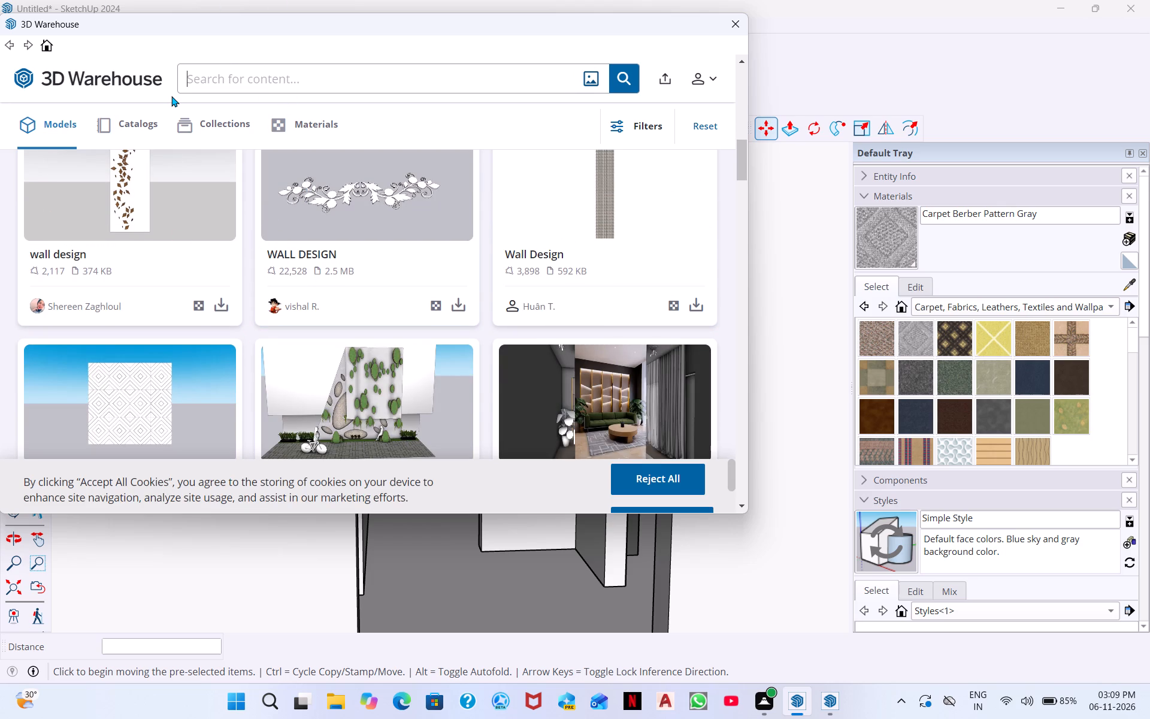
{"action": "type", "text": "WAS"}
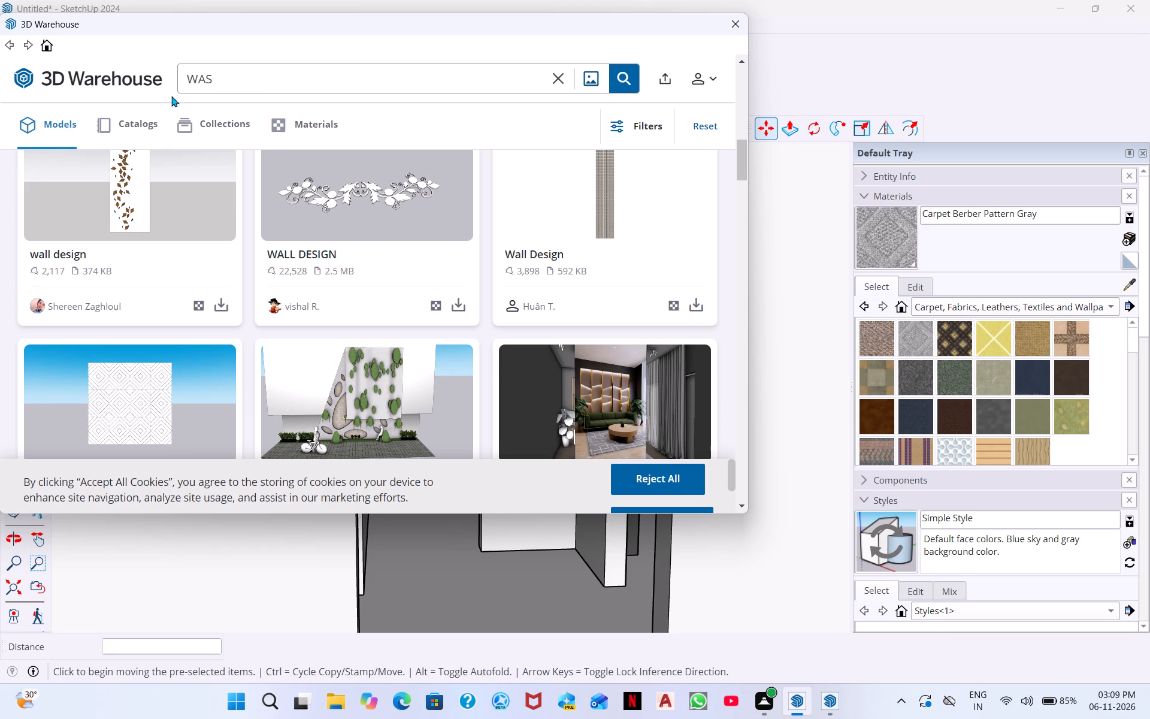
{"action": "type", "text": "HROOM"}
{"action": "key", "text": "space"}
{"action": "type", "text": "WALL"}
{"action": "key", "text": "space"}
{"action": "type", "text": "DESI"}
{"action": "type", "text": "GN"}
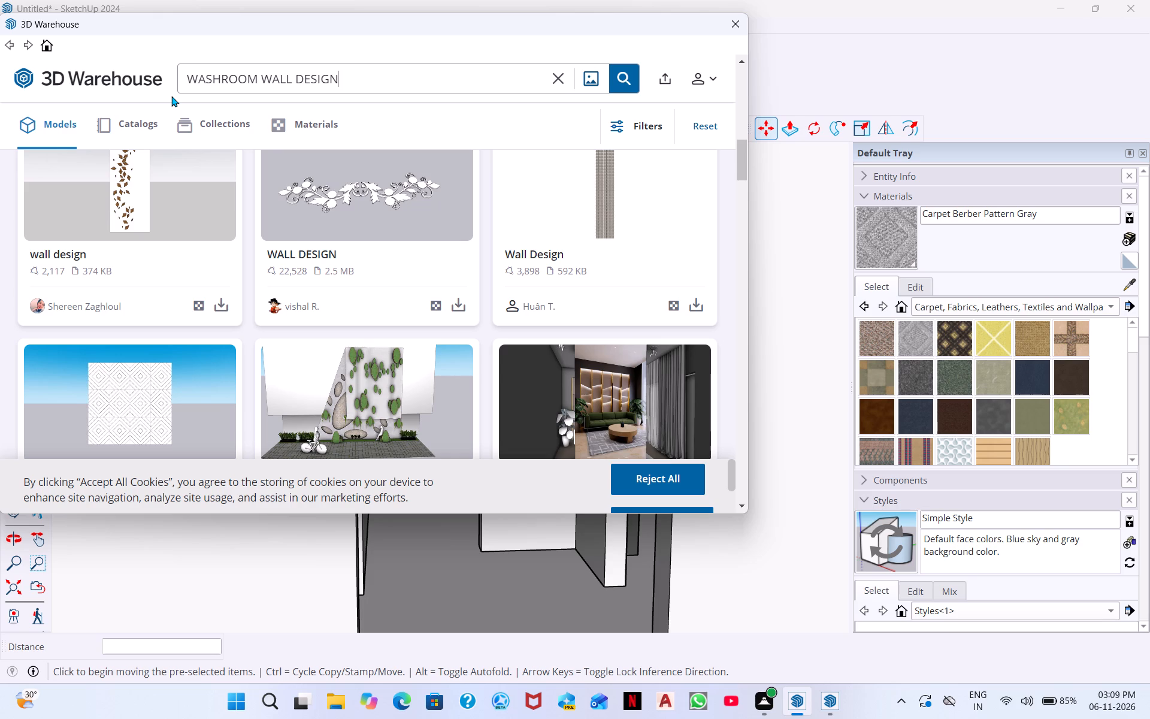
{"action": "key", "text": "Return"}
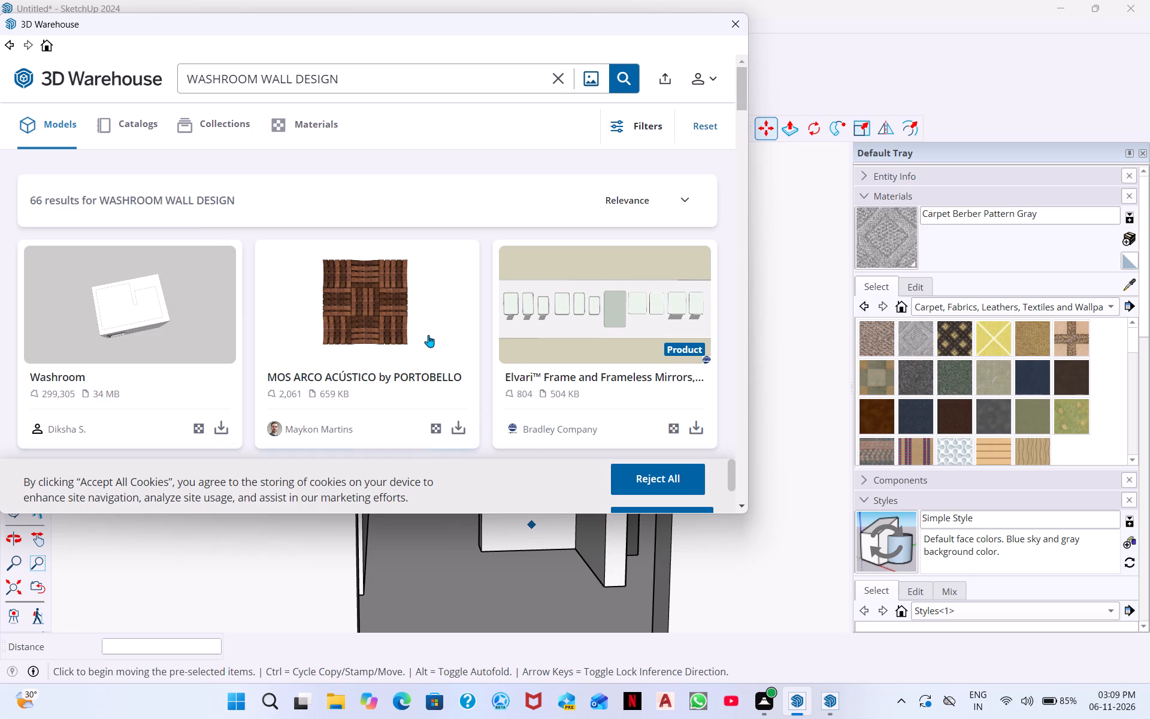
Browse the WASHROOM WALL DESIGN results for a complete washroom model that suits the house.
{"action": "scroll", "coordinate": [420, 330], "scroll_direction": "down", "scroll_amount": 3}
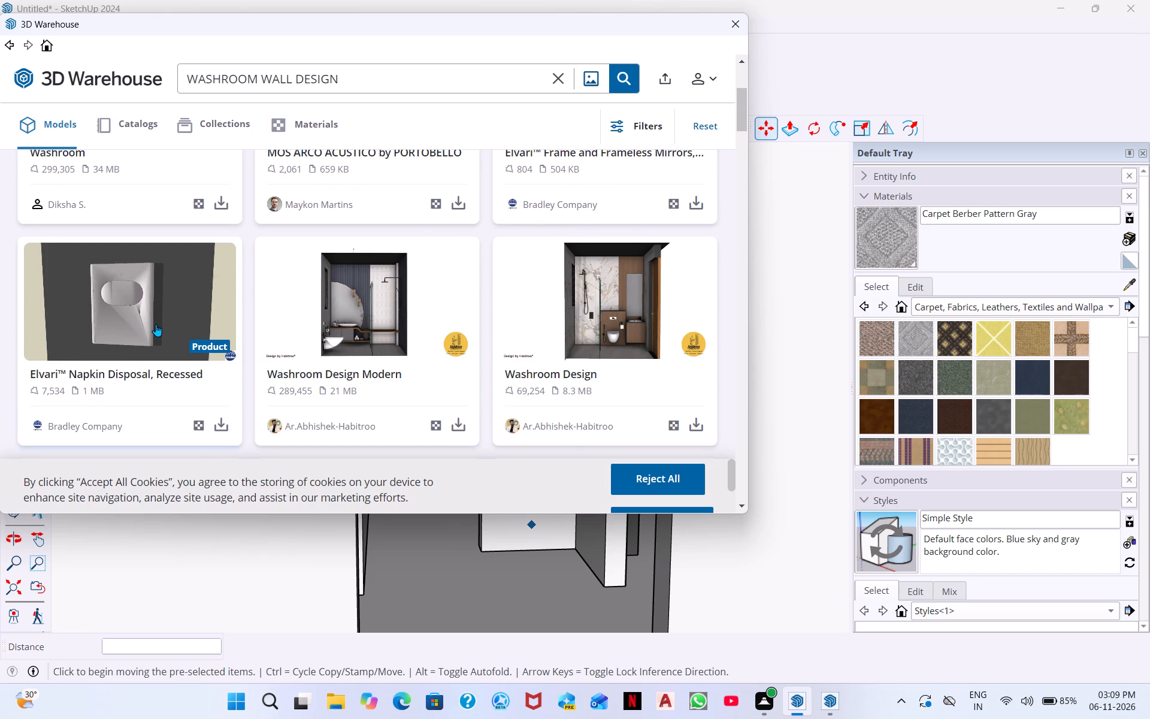
{"action": "scroll", "coordinate": [156, 324], "scroll_direction": "down", "scroll_amount": 2}
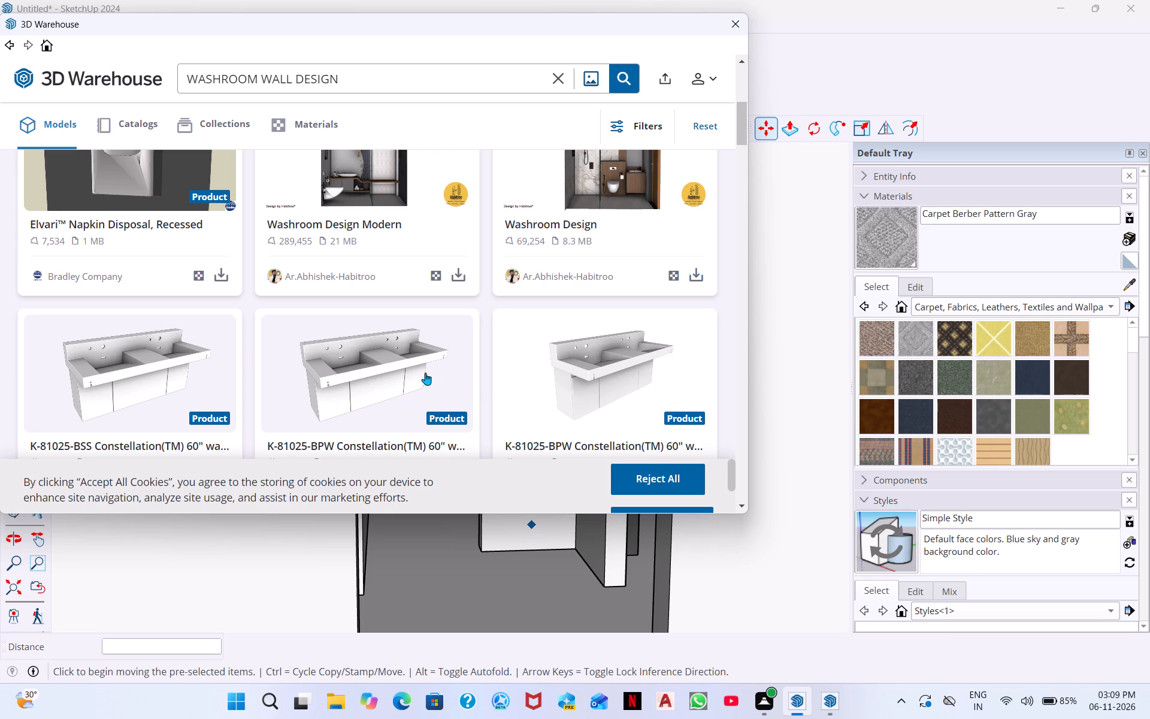
{"action": "scroll", "coordinate": [312, 387], "scroll_direction": "down", "scroll_amount": 2}
{"action": "scroll", "coordinate": [406, 342], "scroll_direction": "down", "scroll_amount": 4}
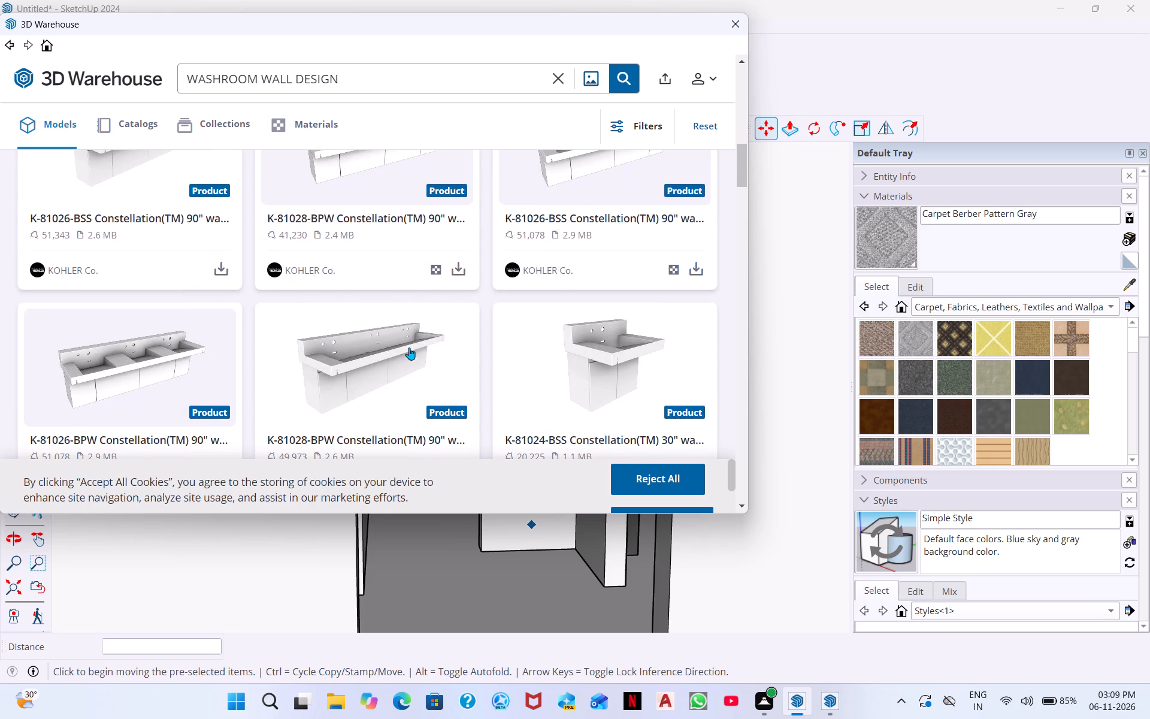
{"action": "scroll", "coordinate": [414, 353], "scroll_direction": "down", "scroll_amount": 14}
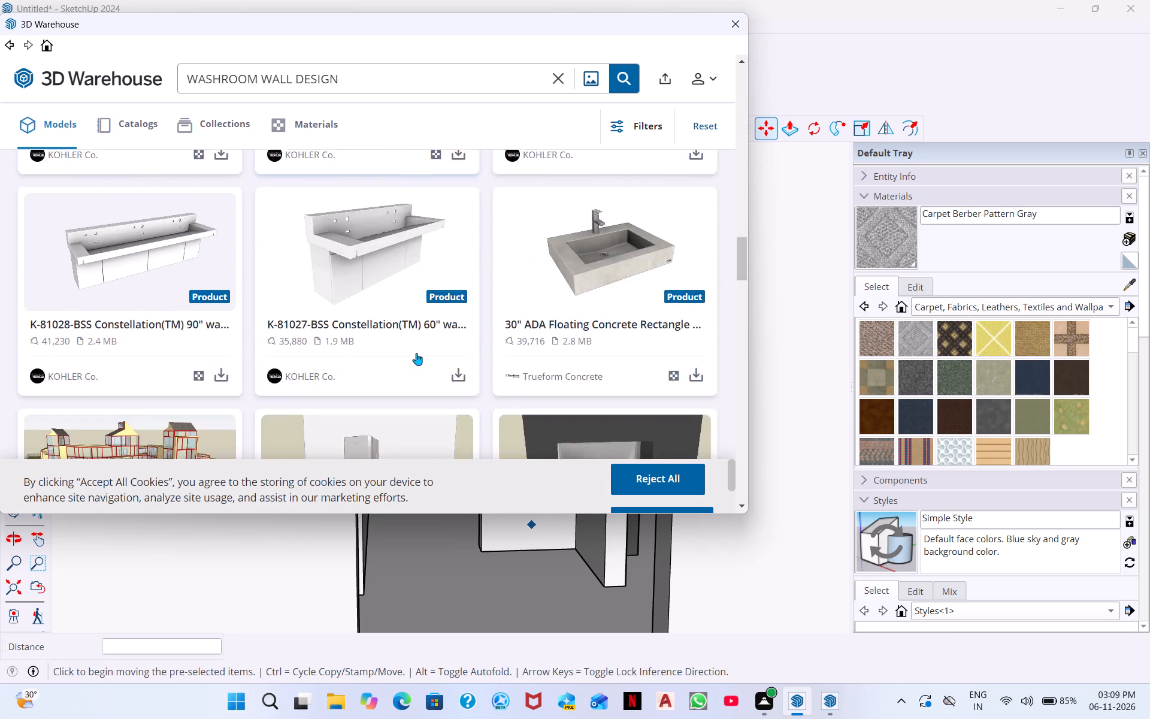
{"action": "scroll", "coordinate": [416, 353], "scroll_direction": "down", "scroll_amount": 7}
{"action": "scroll", "coordinate": [531, 305], "scroll_direction": "down", "scroll_amount": 3}
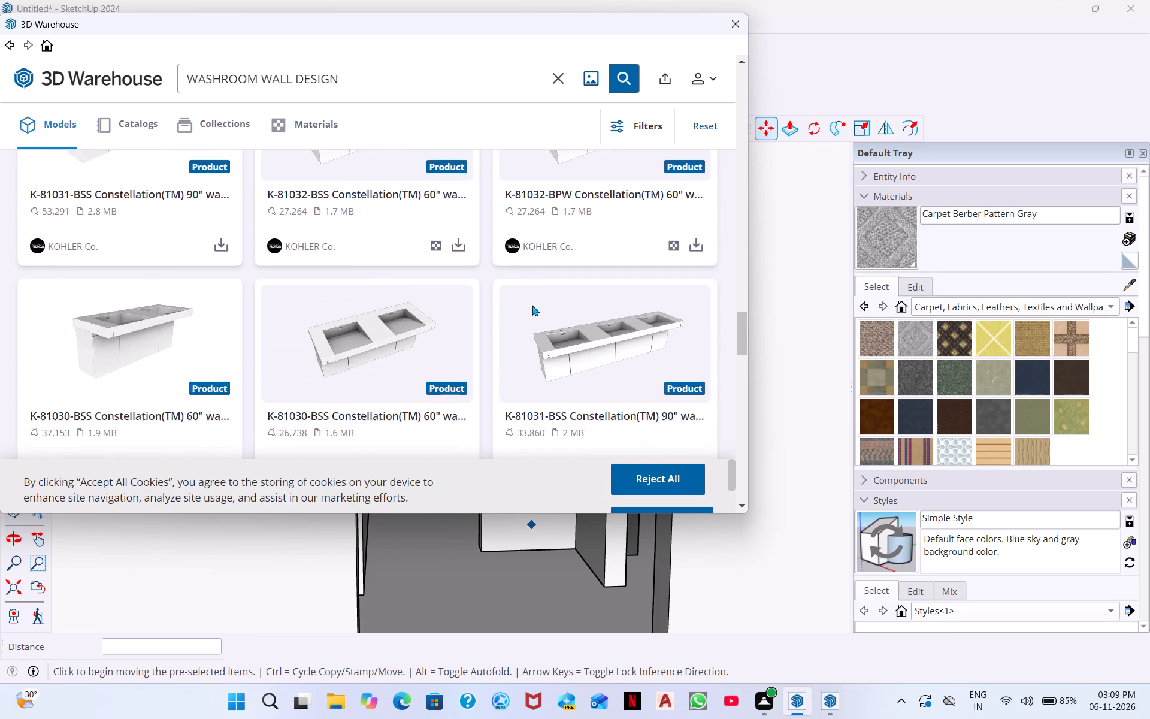
{"action": "scroll", "coordinate": [532, 304], "scroll_direction": "down", "scroll_amount": 11}
{"action": "scroll", "coordinate": [538, 316], "scroll_direction": "up", "scroll_amount": 5}
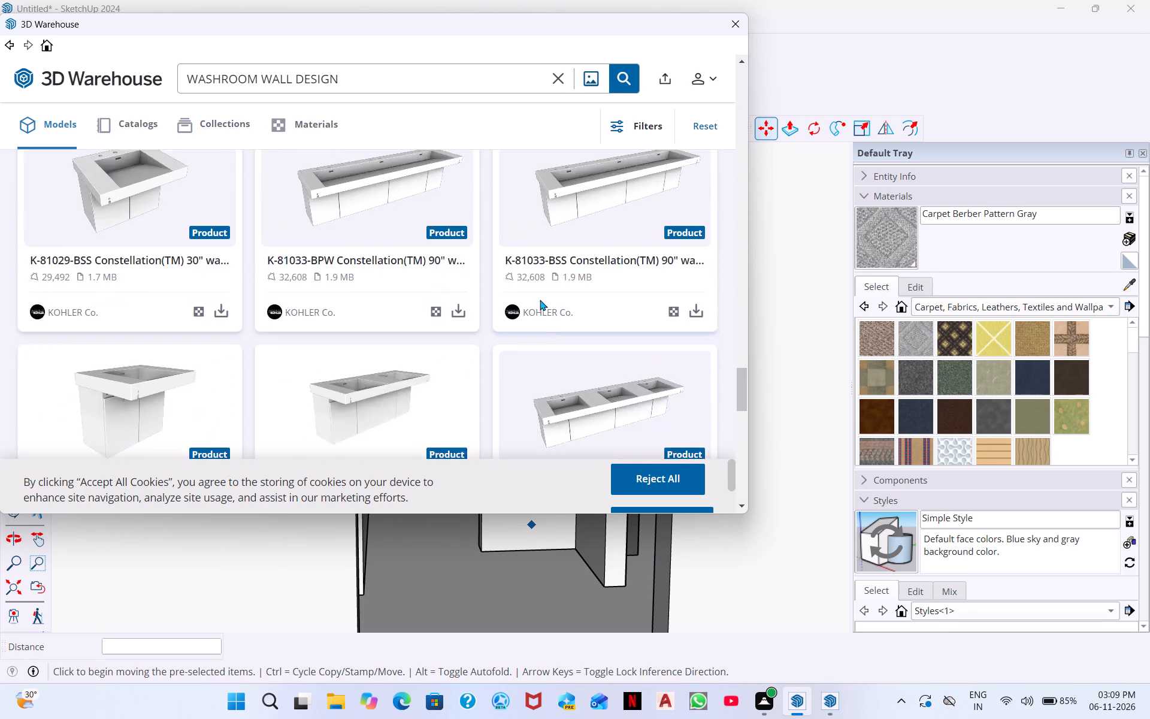
{"action": "scroll", "coordinate": [540, 300], "scroll_direction": "up", "scroll_amount": 7}
{"action": "scroll", "coordinate": [547, 244], "scroll_direction": "up", "scroll_amount": 14}
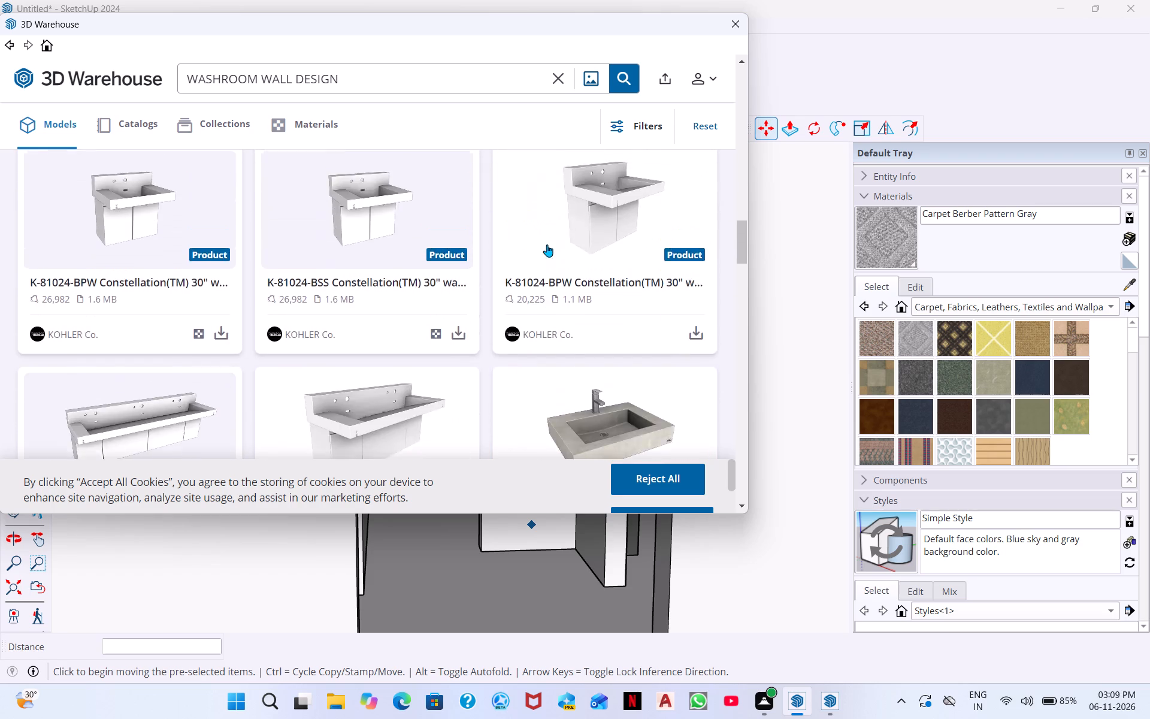
{"action": "scroll", "coordinate": [547, 244], "scroll_direction": "up", "scroll_amount": 17}
{"action": "scroll", "coordinate": [547, 244], "scroll_direction": "up", "scroll_amount": 4}
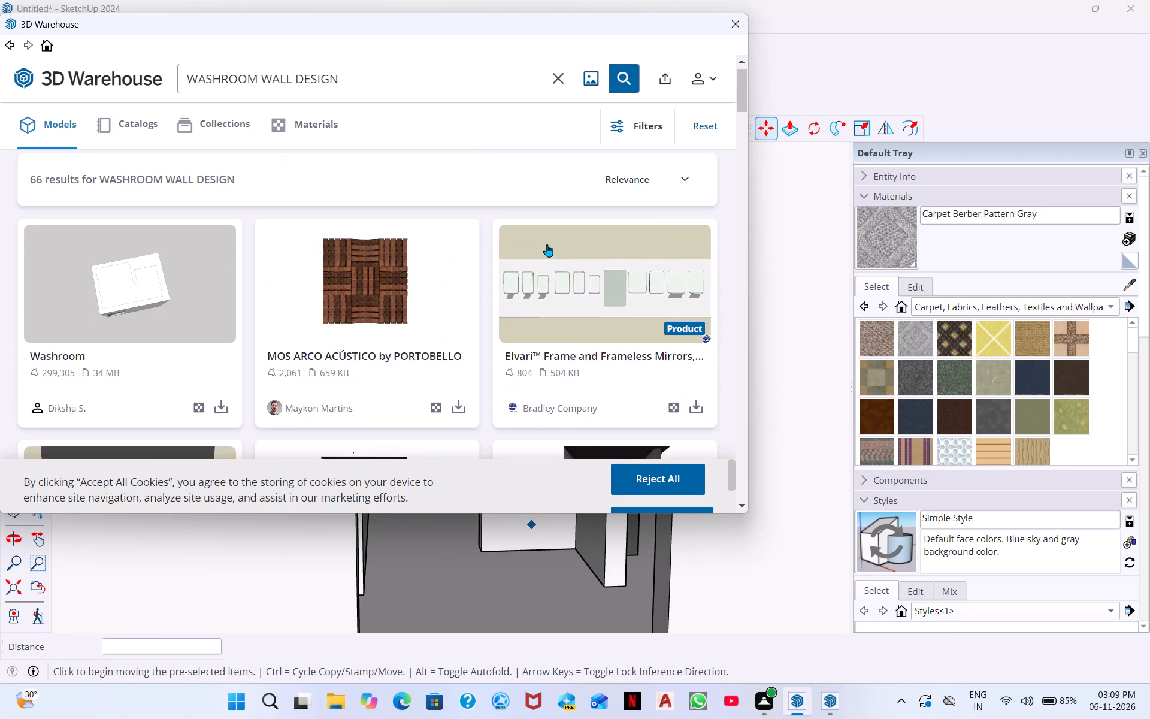
{"action": "scroll", "coordinate": [426, 334], "scroll_direction": "down", "scroll_amount": 2}
{"action": "scroll", "coordinate": [484, 311], "scroll_direction": "down", "scroll_amount": 3}
{"action": "scroll", "coordinate": [484, 311], "scroll_direction": "up", "scroll_amount": 2}
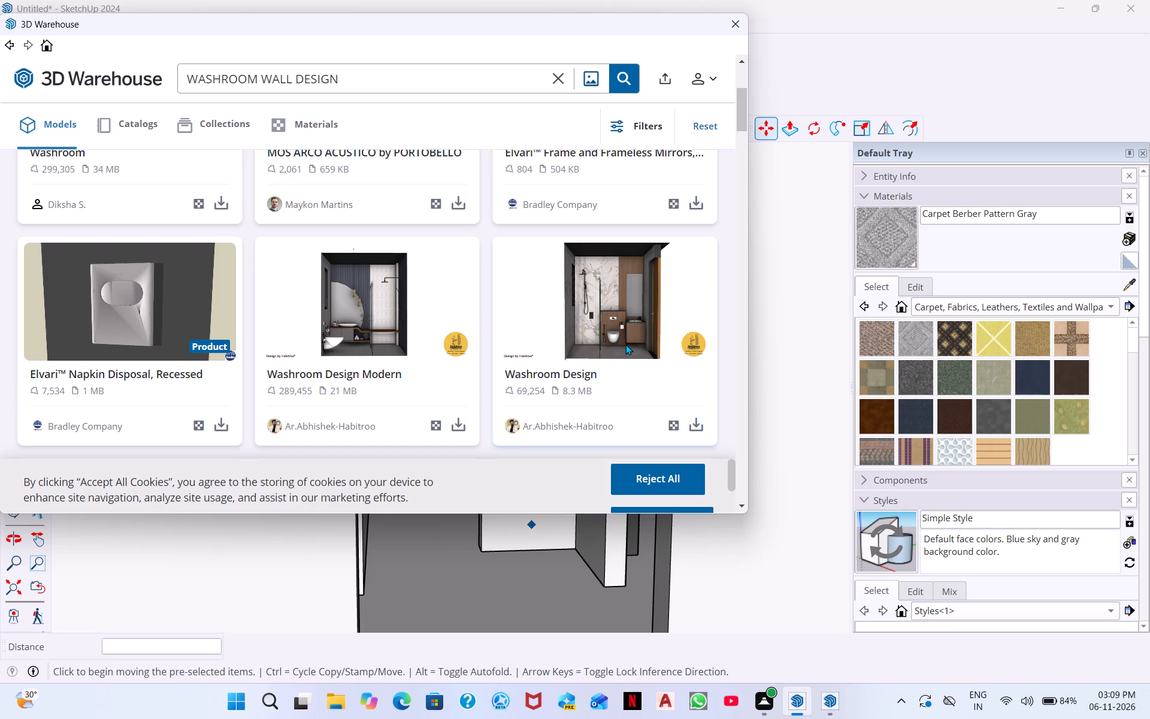
Open the Washroom Design Modern model by Habitroo and load it directly into the SketchUp model.
{"action": "left_click", "coordinate": [366, 346]}
{"action": "scroll", "coordinate": [337, 309], "scroll_direction": "down", "scroll_amount": 3}
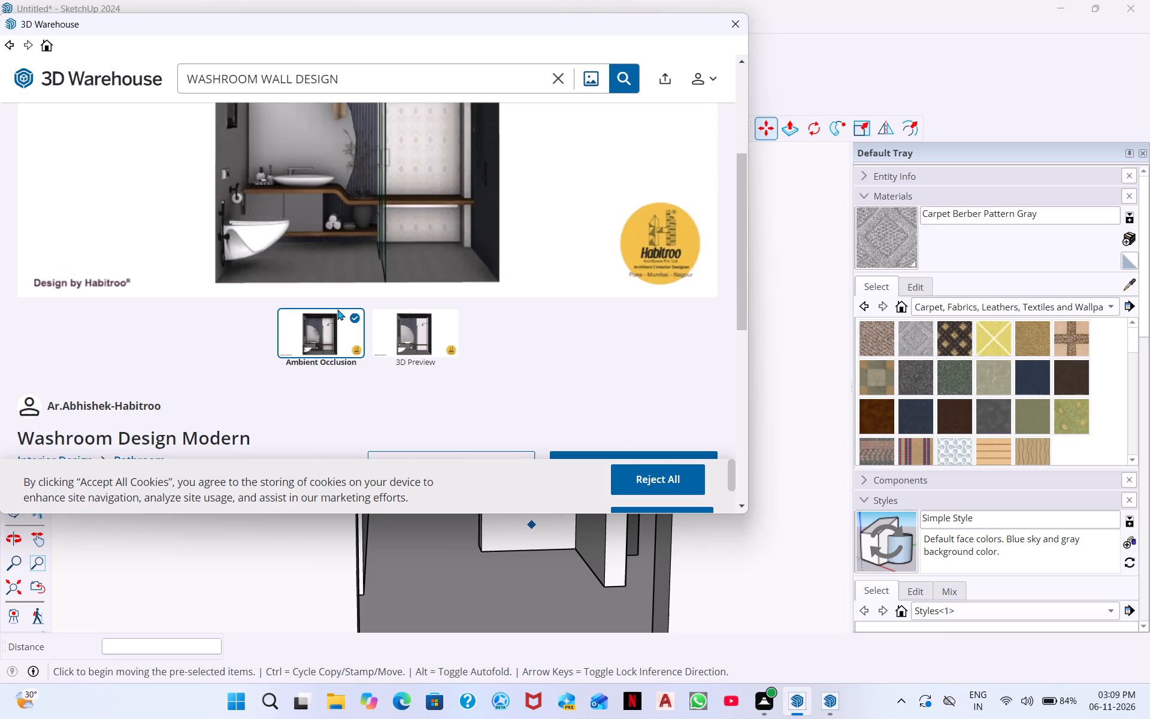
{"action": "scroll", "coordinate": [471, 368], "scroll_direction": "down", "scroll_amount": 3}
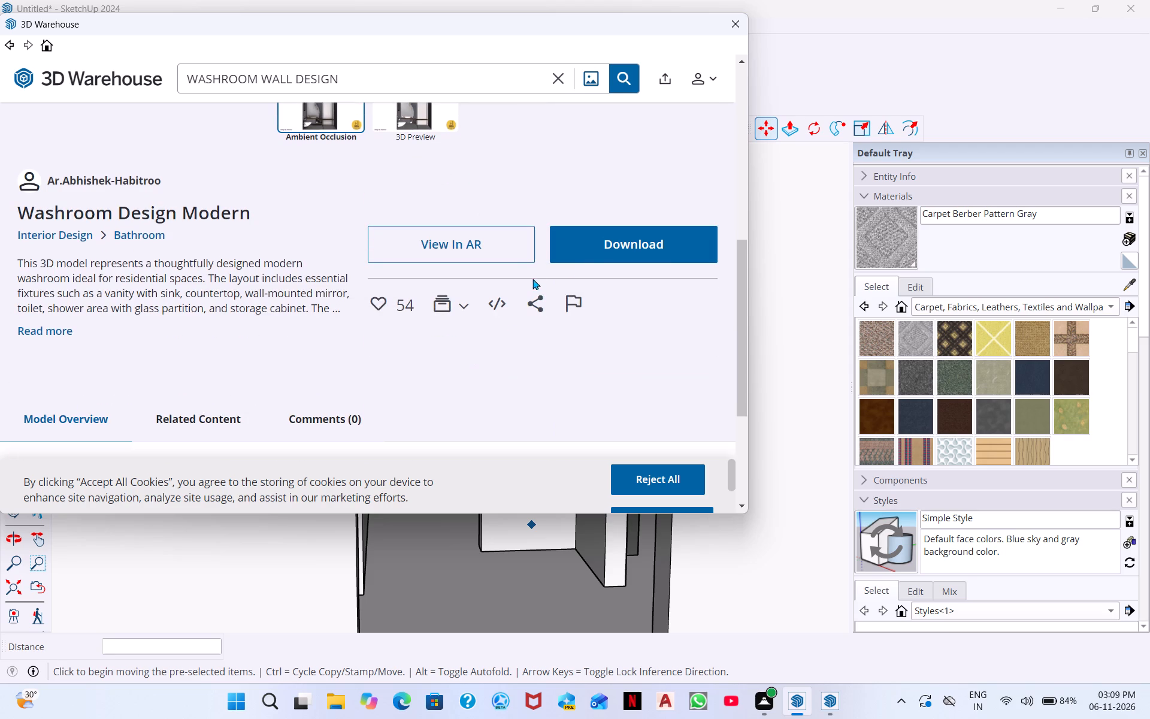
{"action": "left_click", "coordinate": [628, 247]}
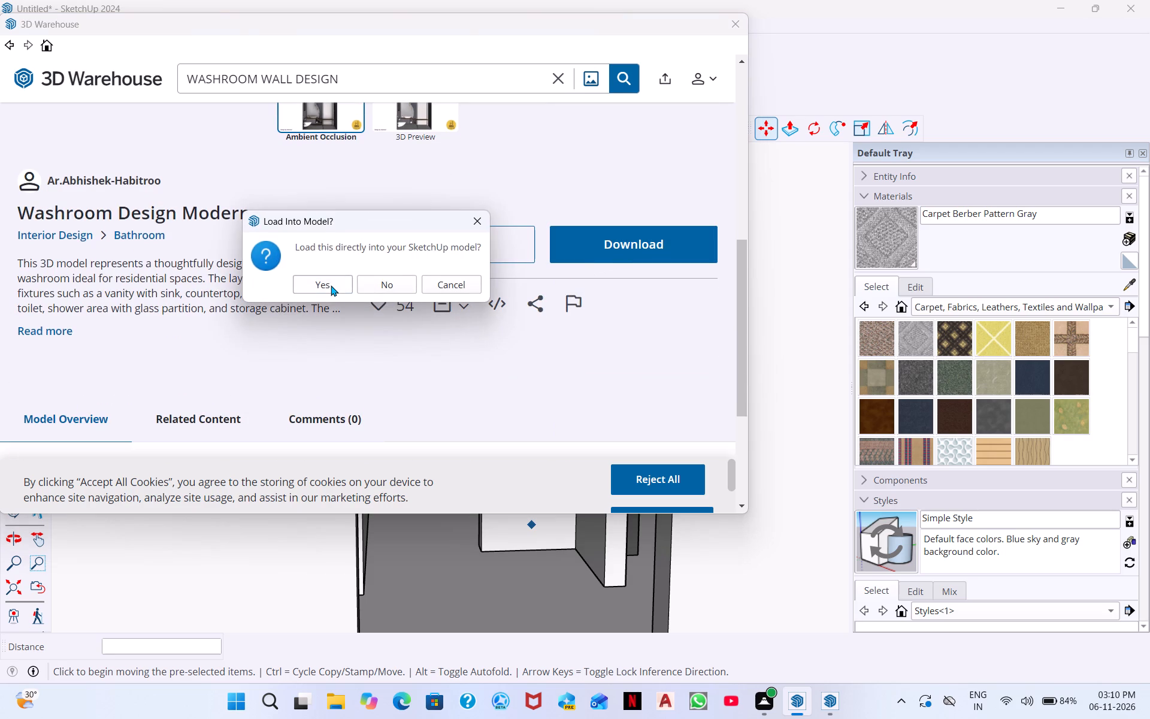
{"action": "left_click", "coordinate": [331, 285]}
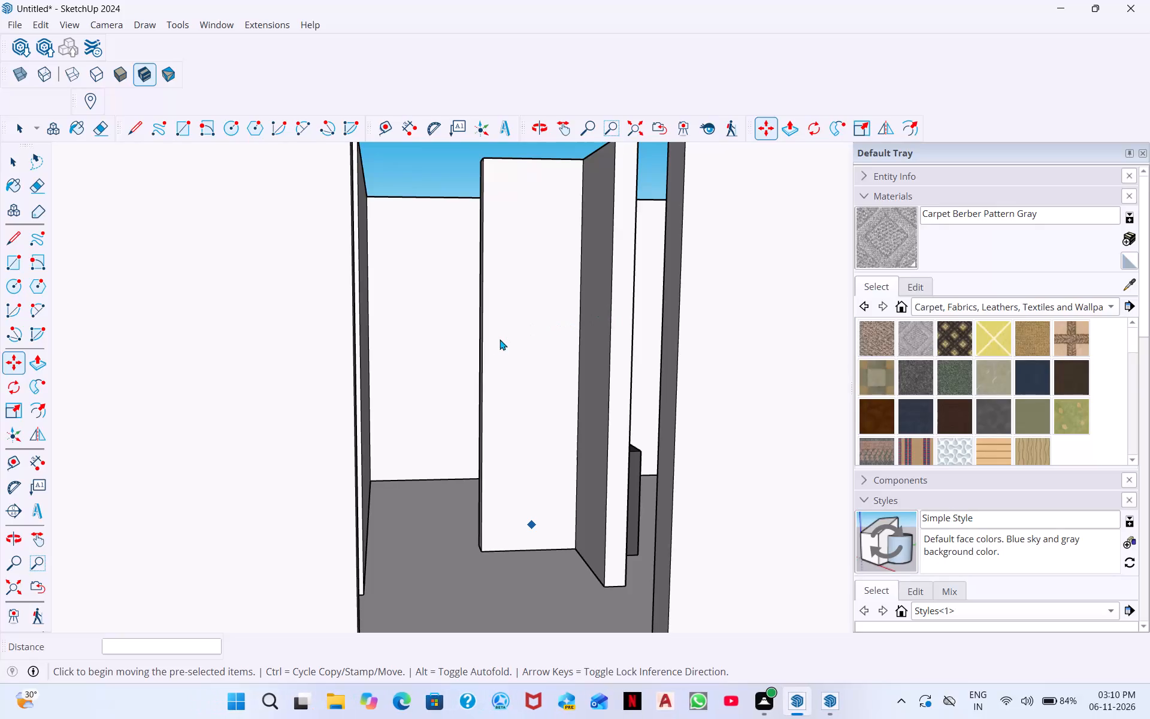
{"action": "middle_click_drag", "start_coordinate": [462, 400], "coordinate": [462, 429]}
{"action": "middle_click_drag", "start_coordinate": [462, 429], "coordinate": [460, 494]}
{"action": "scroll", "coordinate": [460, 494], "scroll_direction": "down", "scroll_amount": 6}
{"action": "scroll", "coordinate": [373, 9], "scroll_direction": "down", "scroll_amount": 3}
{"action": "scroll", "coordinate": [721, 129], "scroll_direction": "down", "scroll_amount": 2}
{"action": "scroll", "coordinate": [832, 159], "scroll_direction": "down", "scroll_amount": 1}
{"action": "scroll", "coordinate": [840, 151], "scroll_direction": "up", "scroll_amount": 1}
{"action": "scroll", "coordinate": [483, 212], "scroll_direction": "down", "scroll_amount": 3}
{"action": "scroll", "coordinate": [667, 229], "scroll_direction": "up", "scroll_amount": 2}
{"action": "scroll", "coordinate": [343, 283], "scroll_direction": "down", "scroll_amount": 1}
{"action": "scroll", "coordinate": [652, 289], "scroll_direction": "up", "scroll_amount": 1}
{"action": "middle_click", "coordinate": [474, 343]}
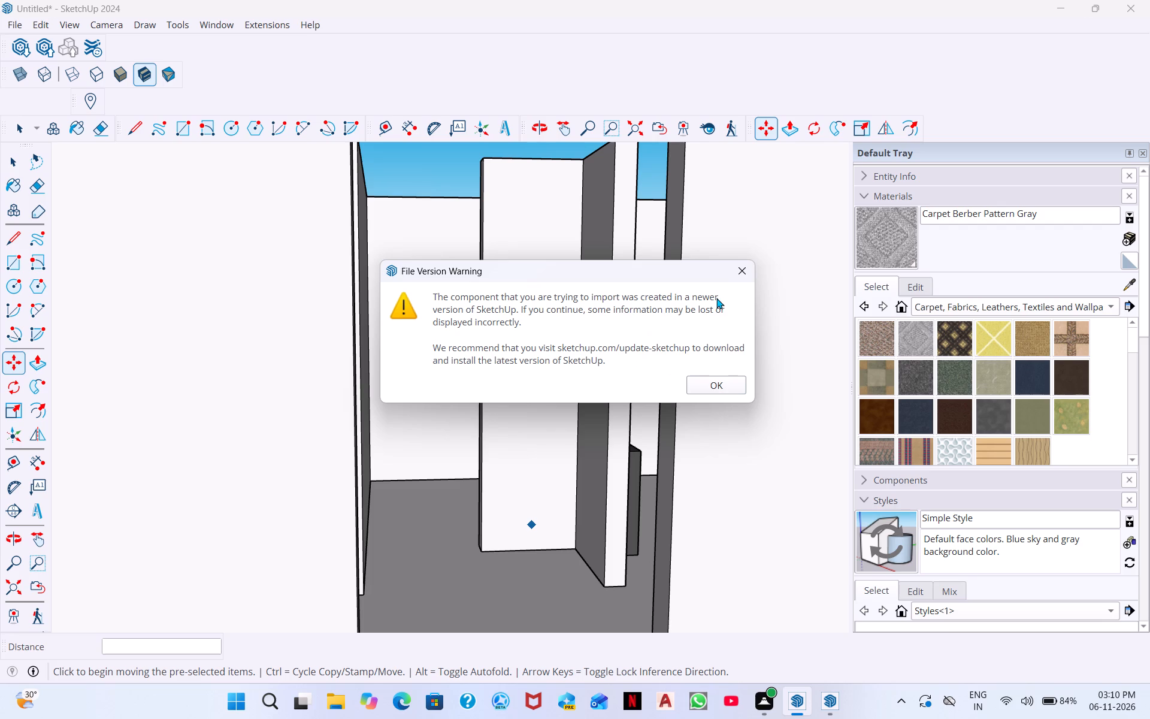
Dismiss the file version warning for the washroom component being imported.
{"action": "left_click", "coordinate": [733, 277]}
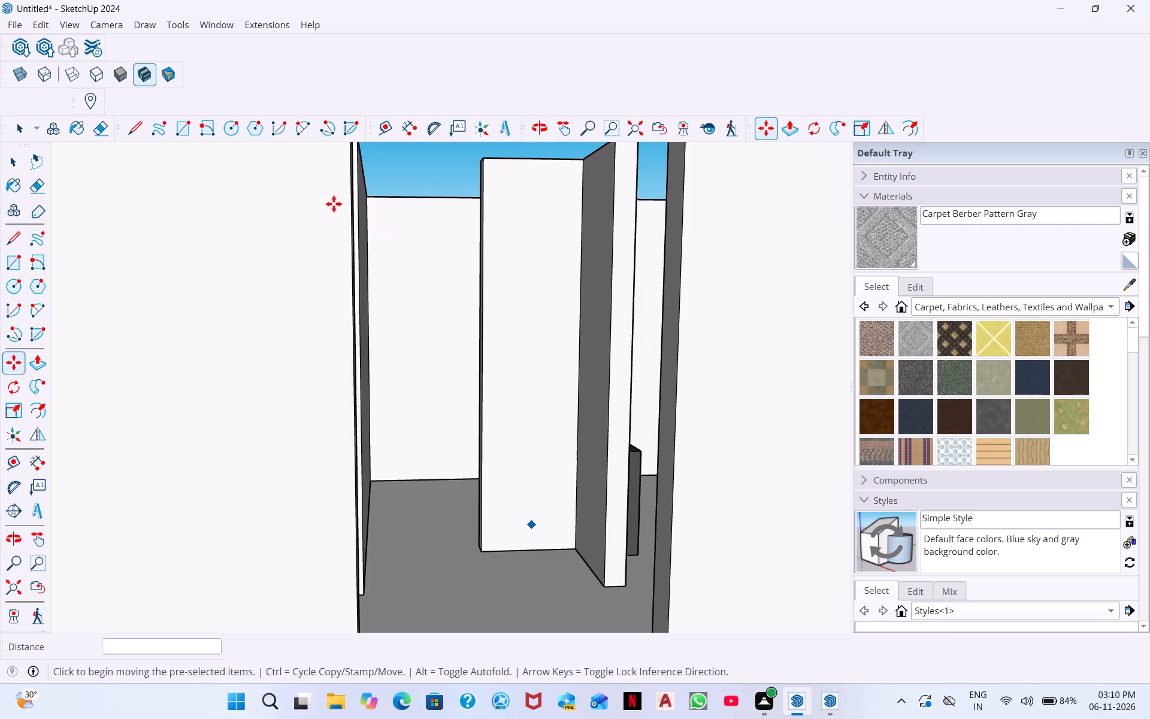
Reopen 3D Warehouse, return to its home page and search the models for Wall design.
{"action": "left_click", "coordinate": [19, 51]}
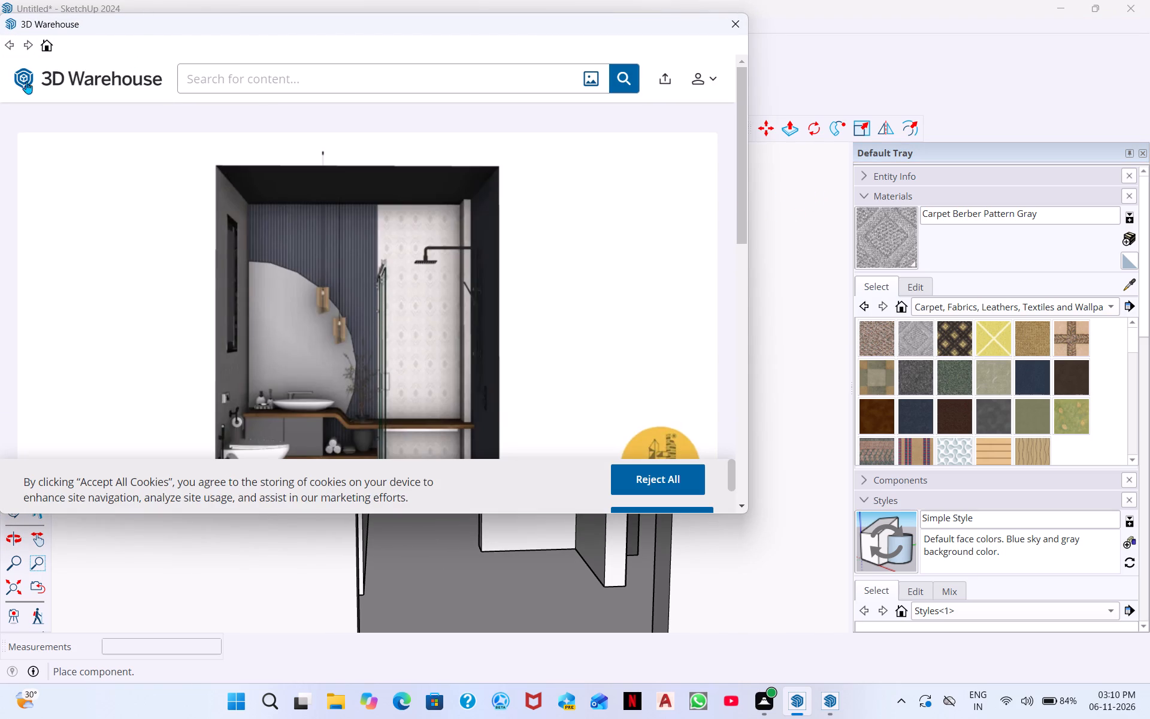
{"action": "left_click", "coordinate": [5, 49]}
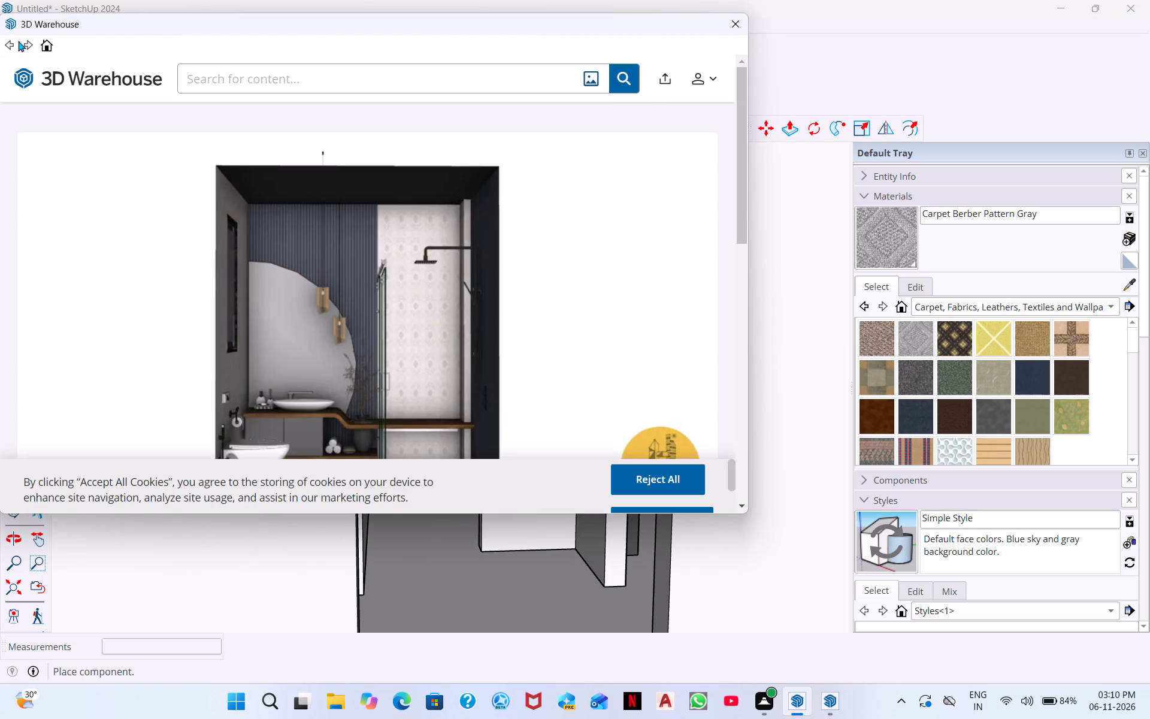
{"action": "left_click", "coordinate": [8, 43]}
{"action": "left_click", "coordinate": [50, 44]}
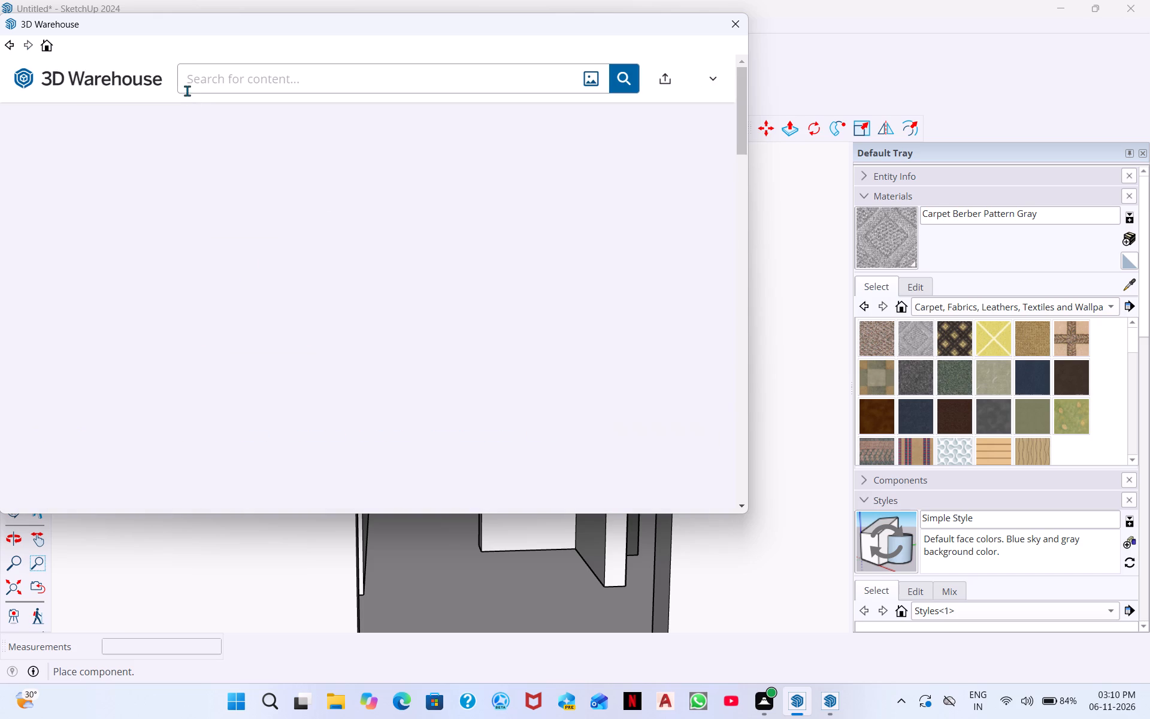
{"action": "left_click", "coordinate": [238, 90]}
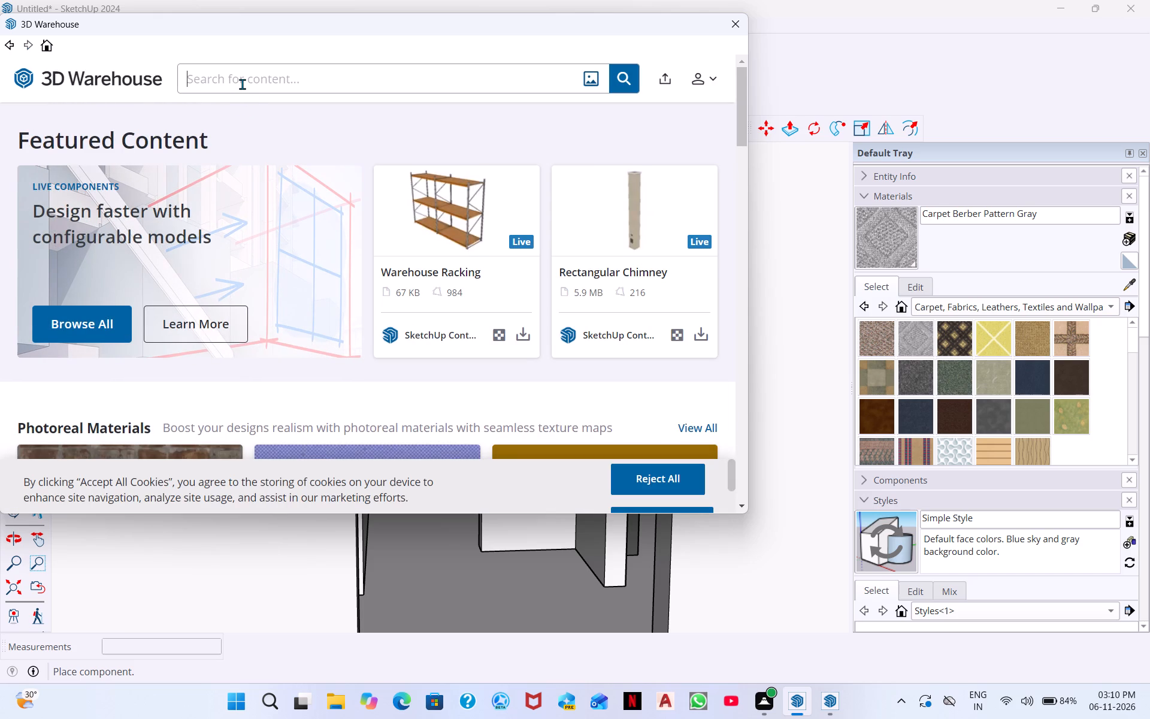
{"action": "left_click", "coordinate": [242, 84]}
{"action": "key", "text": "w"}
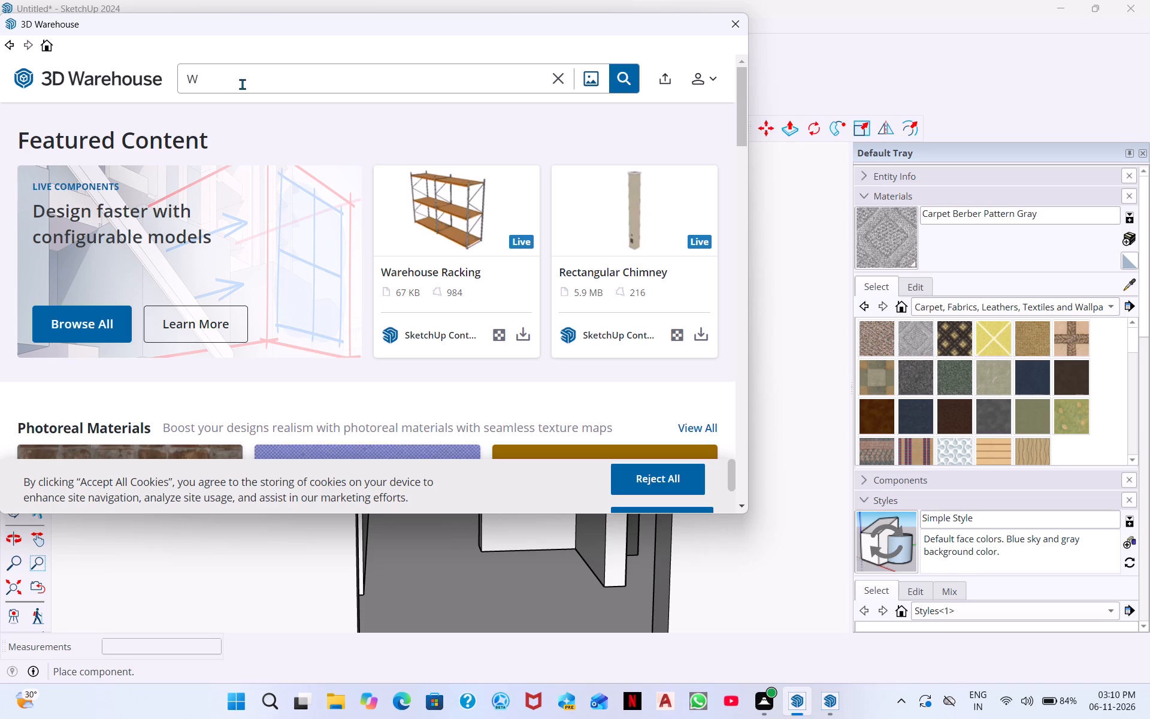
{"action": "key", "text": "a"}
{"action": "type", "text": "ll"}
{"action": "key", "text": "space"}
{"action": "type", "text": "design"}
{"action": "key", "text": "space"}
{"action": "key", "text": "Return"}
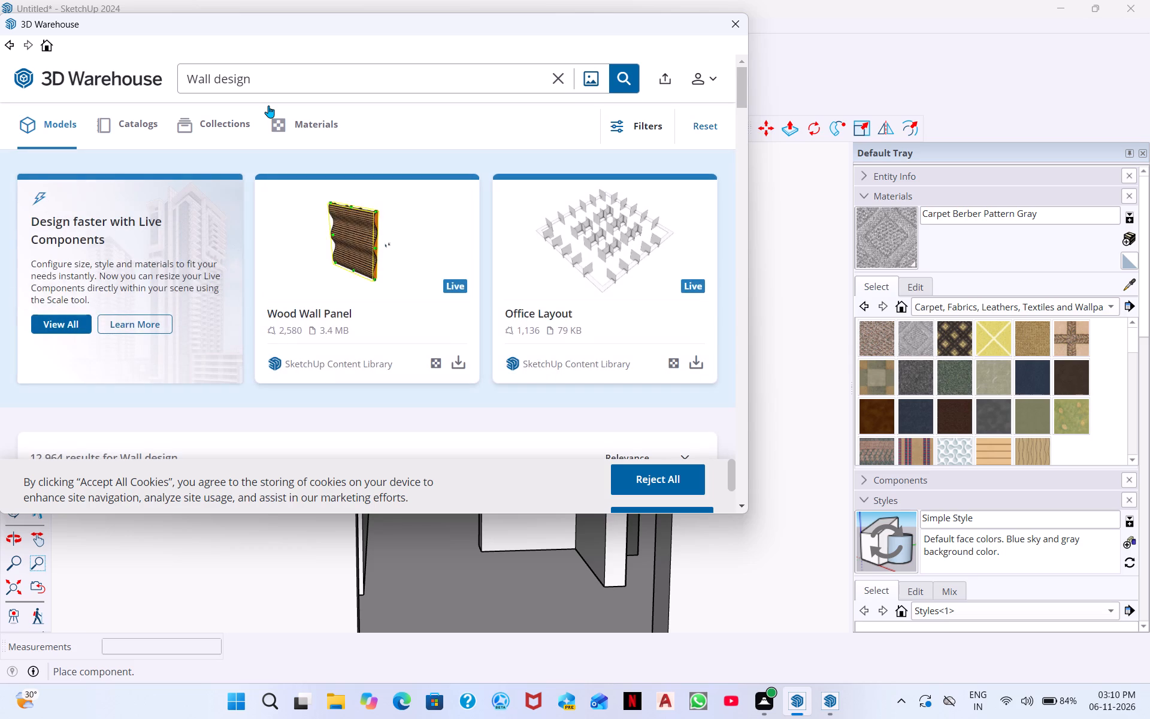
Browse the Wall design results for a decorative wall model that suits the house.
{"action": "scroll", "coordinate": [437, 268], "scroll_direction": "down", "scroll_amount": 6}
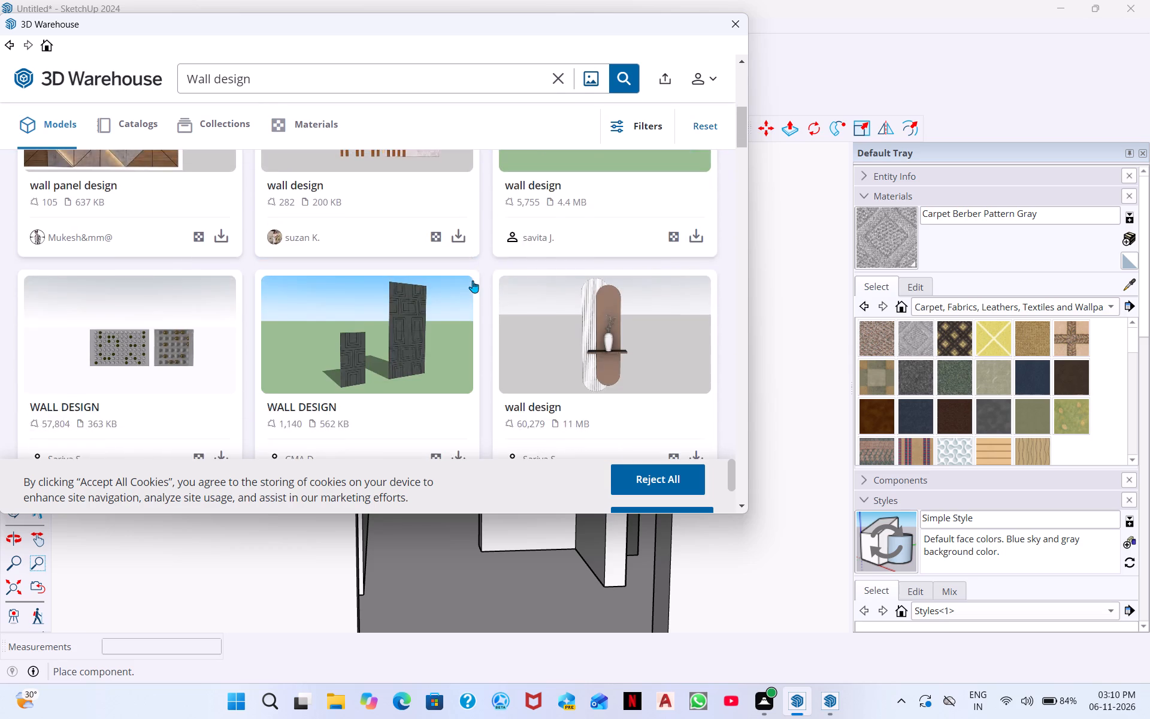
{"action": "scroll", "coordinate": [473, 280], "scroll_direction": "down", "scroll_amount": 6}
{"action": "scroll", "coordinate": [352, 314], "scroll_direction": "down", "scroll_amount": 3}
{"action": "scroll", "coordinate": [271, 322], "scroll_direction": "down", "scroll_amount": 2}
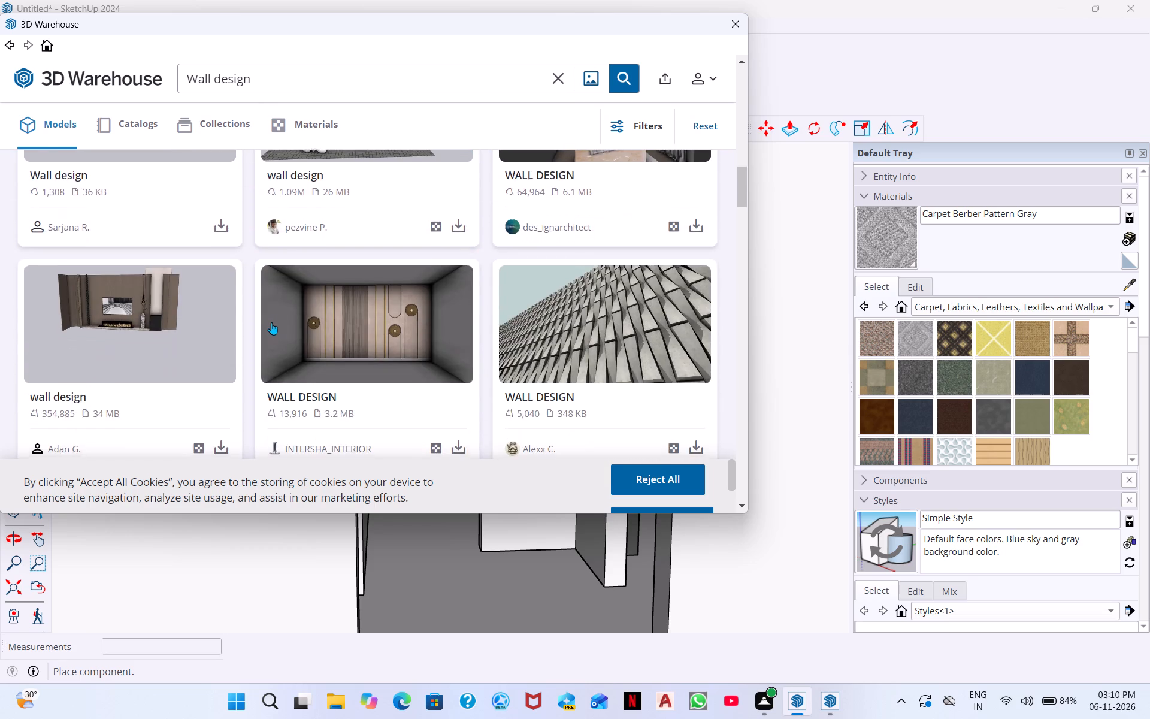
{"action": "scroll", "coordinate": [271, 322], "scroll_direction": "down", "scroll_amount": 1}
{"action": "scroll", "coordinate": [339, 315], "scroll_direction": "up", "scroll_amount": 3}
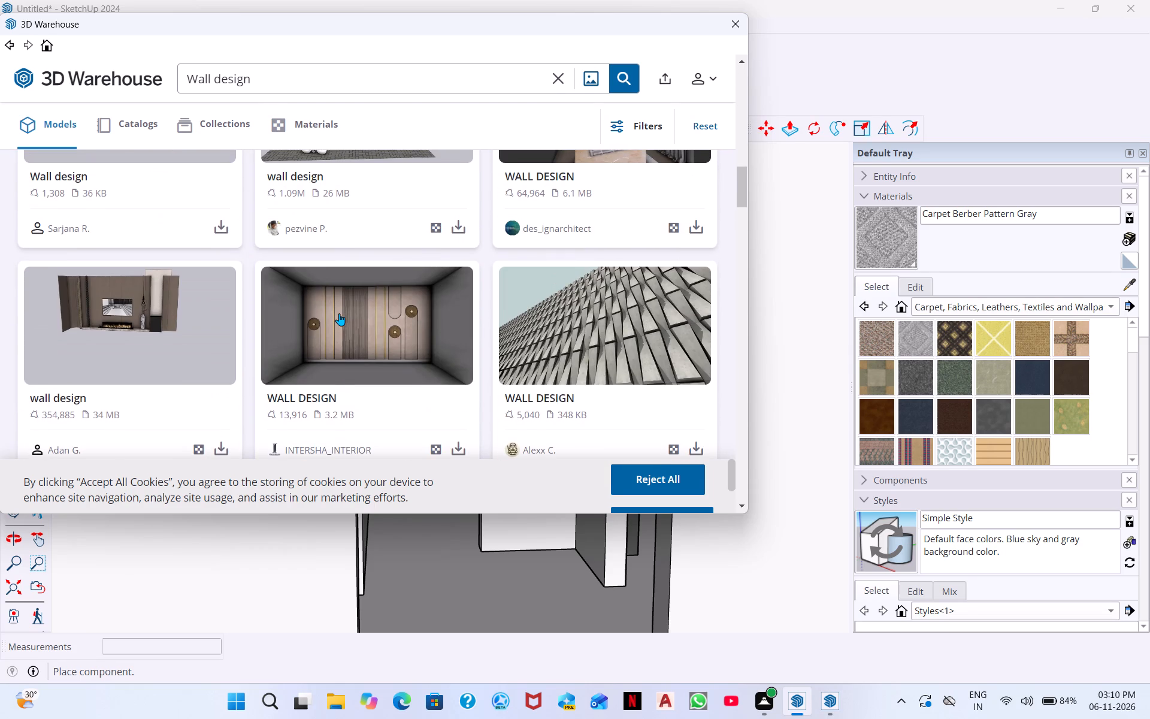
{"action": "scroll", "coordinate": [339, 313], "scroll_direction": "down", "scroll_amount": 2}
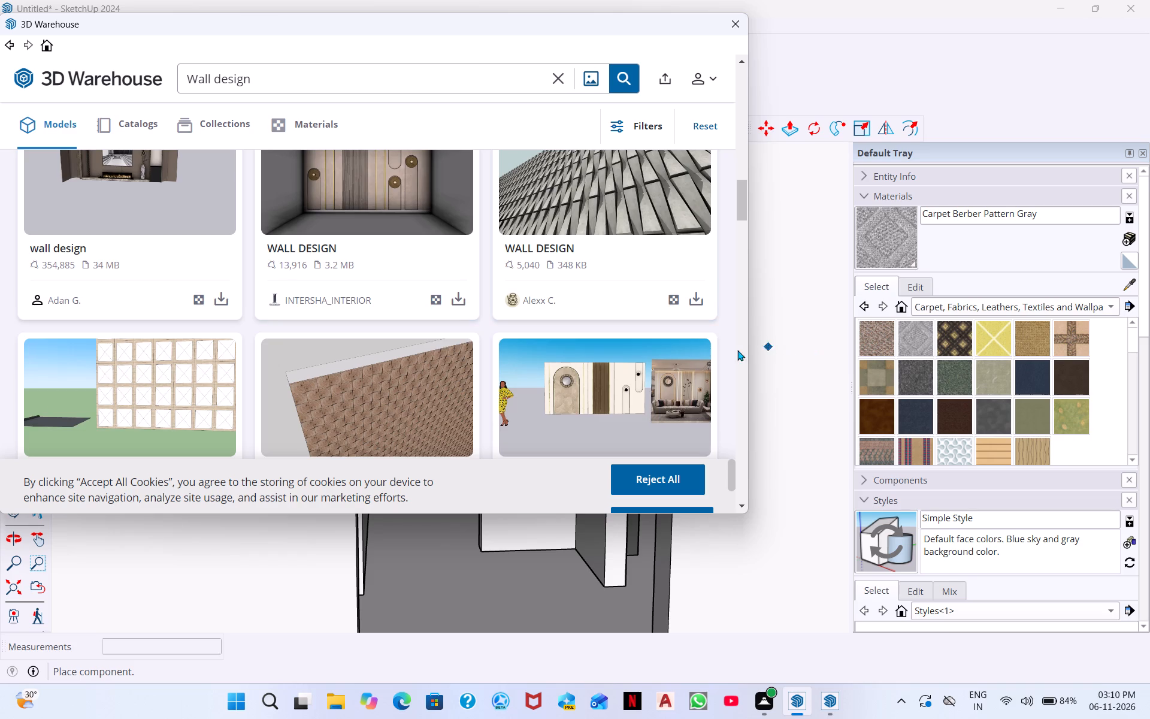
{"action": "scroll", "coordinate": [677, 363], "scroll_direction": "down", "scroll_amount": 4}
{"action": "scroll", "coordinate": [530, 365], "scroll_direction": "down", "scroll_amount": 2}
{"action": "scroll", "coordinate": [395, 341], "scroll_direction": "up", "scroll_amount": 1}
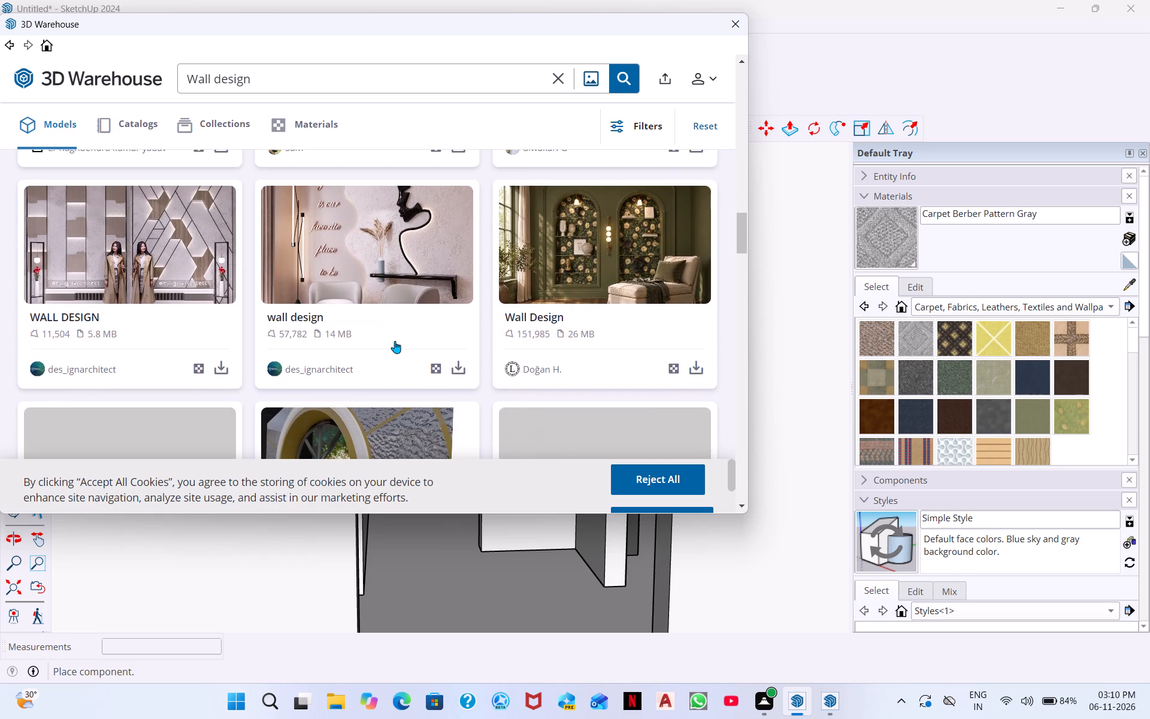
{"action": "scroll", "coordinate": [395, 341], "scroll_direction": "down", "scroll_amount": 7}
{"action": "scroll", "coordinate": [334, 332], "scroll_direction": "down", "scroll_amount": 7}
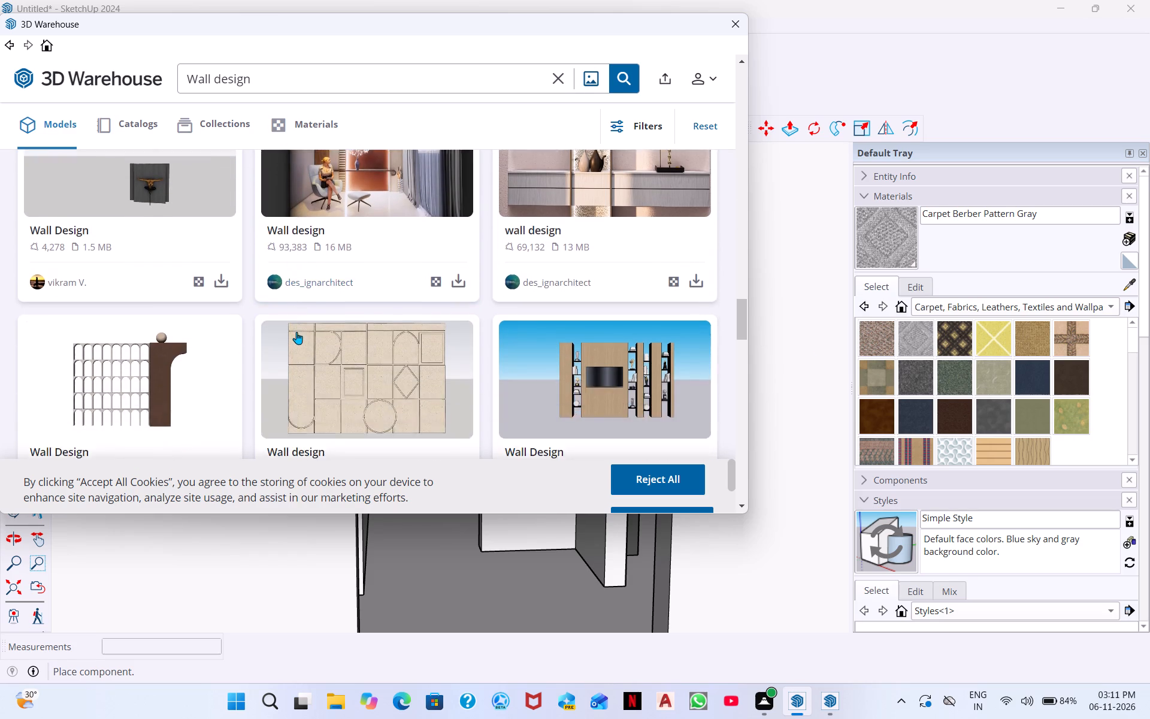
{"action": "scroll", "coordinate": [296, 332], "scroll_direction": "down", "scroll_amount": 8}
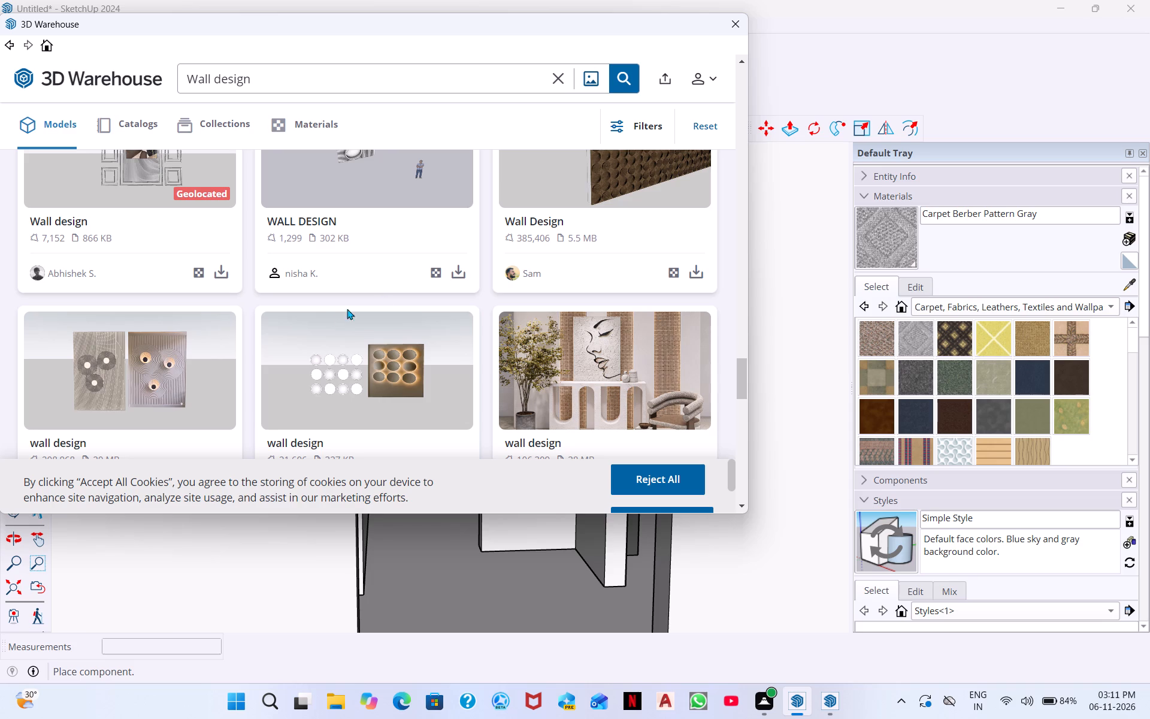
{"action": "scroll", "coordinate": [211, 367], "scroll_direction": "down", "scroll_amount": 5}
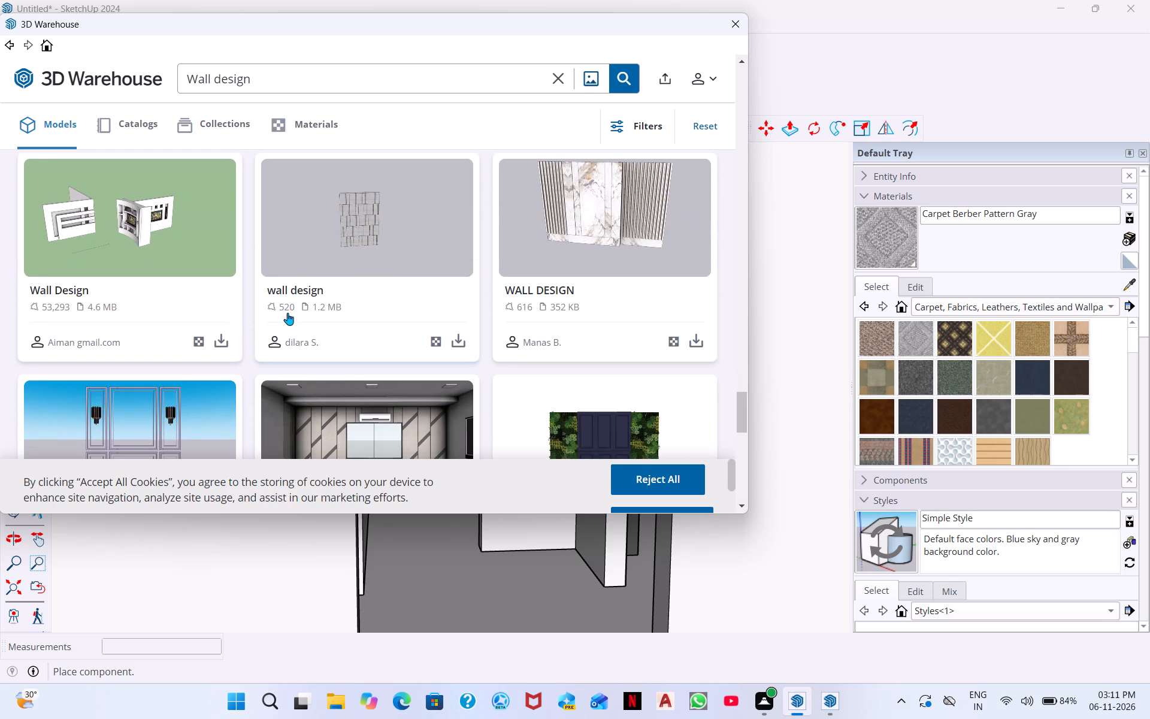
{"action": "scroll", "coordinate": [326, 313], "scroll_direction": "down", "scroll_amount": 5}
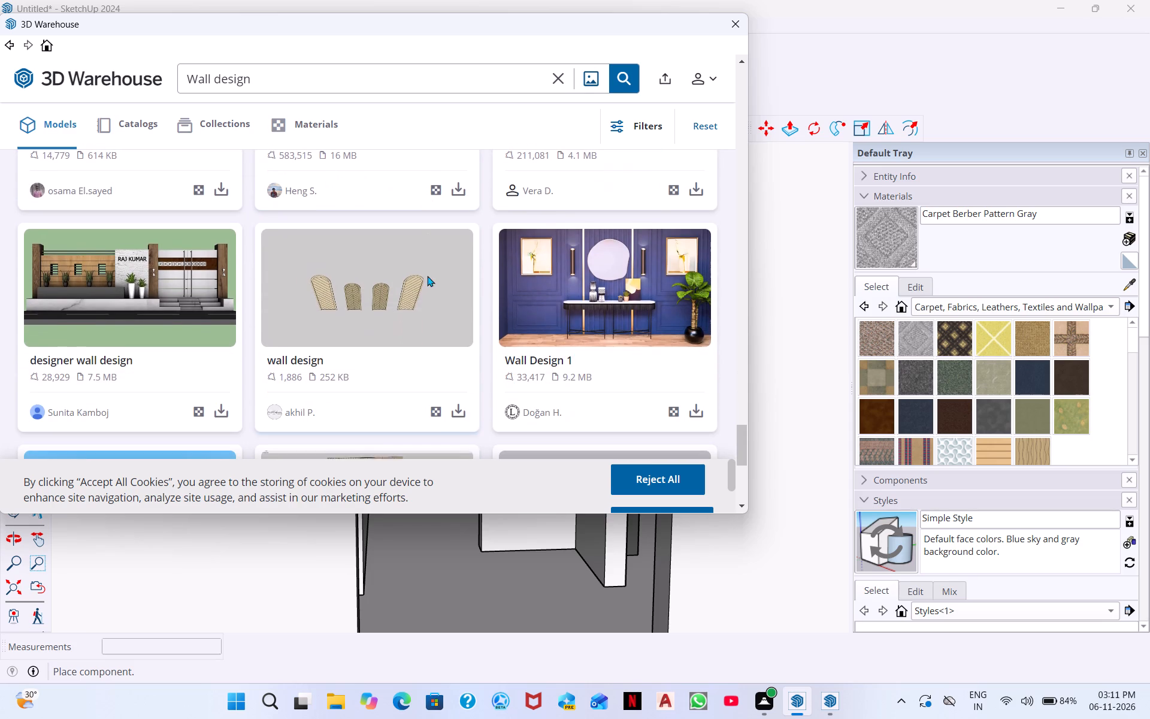
{"action": "scroll", "coordinate": [351, 335], "scroll_direction": "down", "scroll_amount": 2}
{"action": "scroll", "coordinate": [431, 314], "scroll_direction": "down", "scroll_amount": 1}
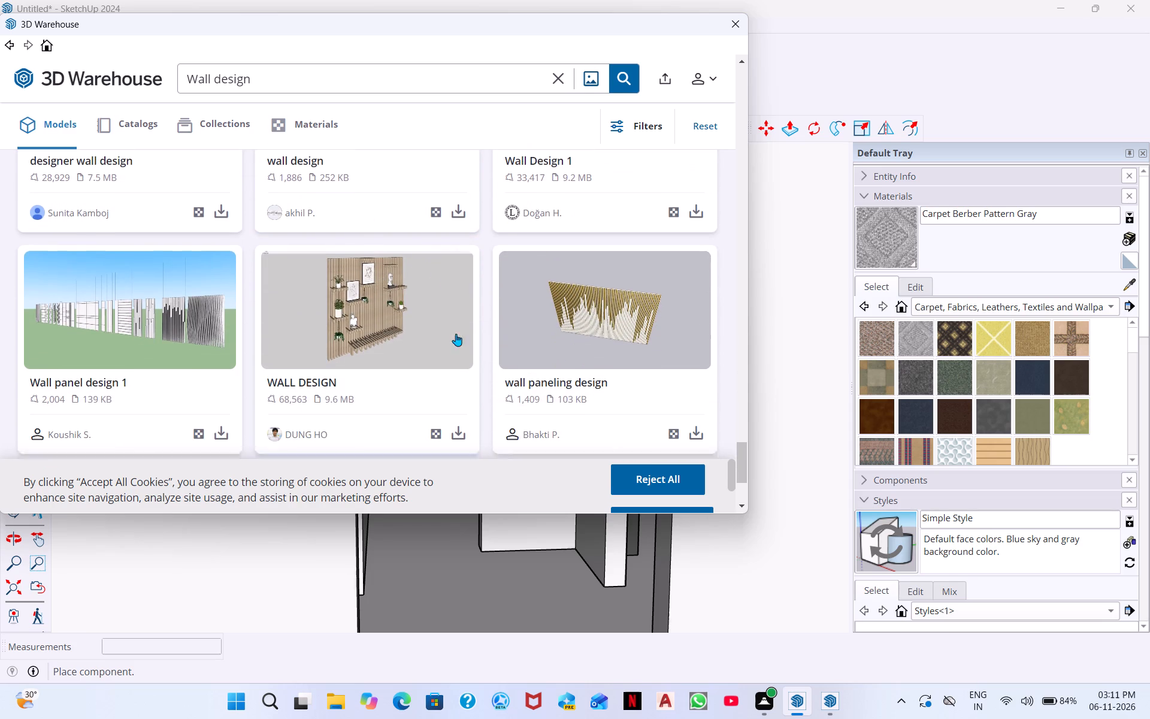
{"action": "scroll", "coordinate": [595, 354], "scroll_direction": "down", "scroll_amount": 2}
{"action": "scroll", "coordinate": [377, 359], "scroll_direction": "down", "scroll_amount": 3}
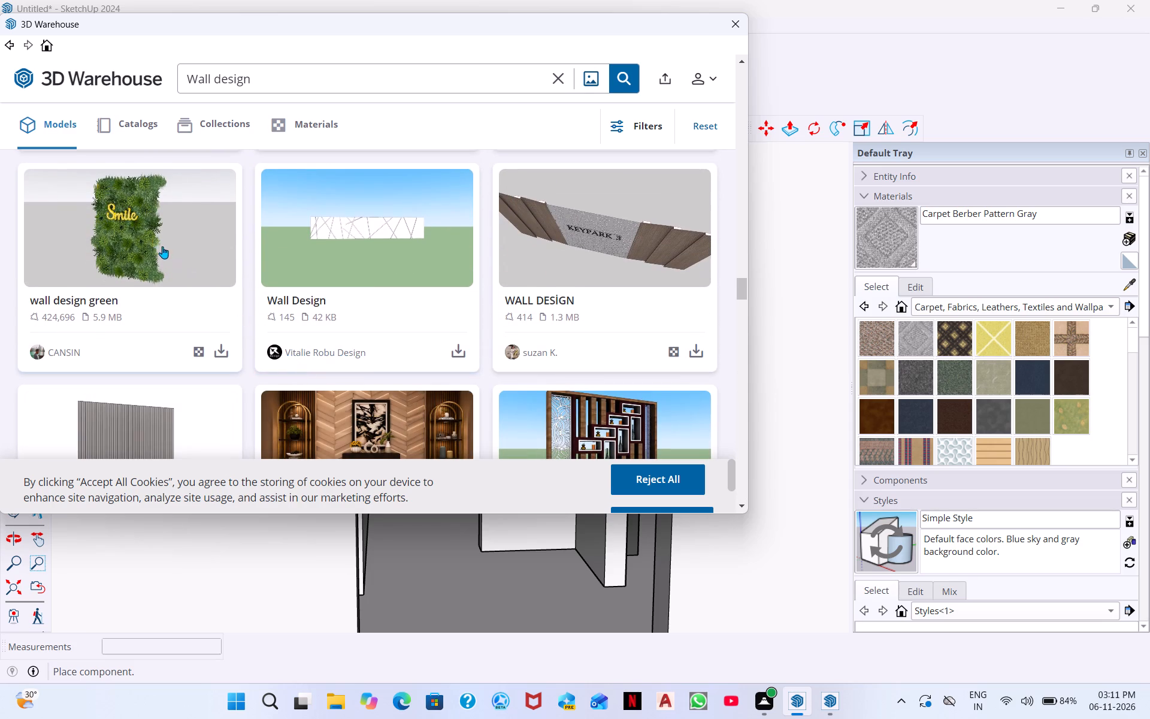
{"action": "scroll", "coordinate": [555, 228], "scroll_direction": "down", "scroll_amount": 4}
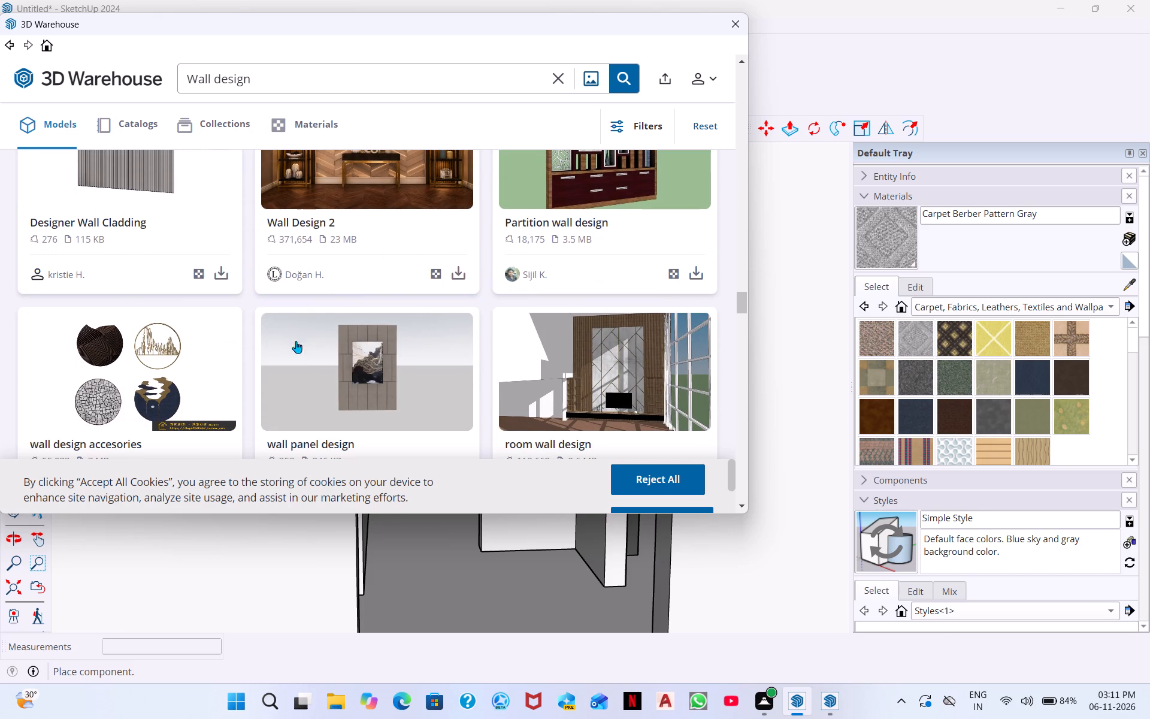
{"action": "scroll", "coordinate": [125, 261], "scroll_direction": "up", "scroll_amount": 2}
{"action": "scroll", "coordinate": [125, 261], "scroll_direction": "down", "scroll_amount": 3}
{"action": "scroll", "coordinate": [387, 299], "scroll_direction": "down", "scroll_amount": 1}
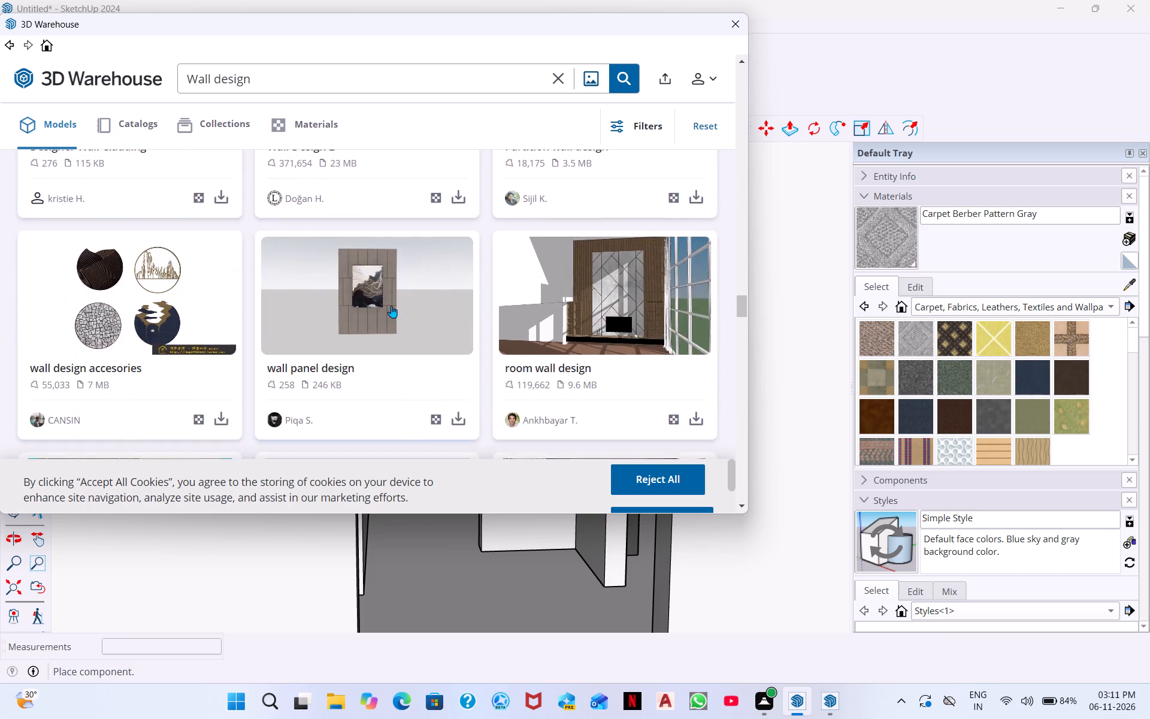
{"action": "scroll", "coordinate": [391, 306], "scroll_direction": "down", "scroll_amount": 2}
{"action": "scroll", "coordinate": [338, 341], "scroll_direction": "down", "scroll_amount": 2}
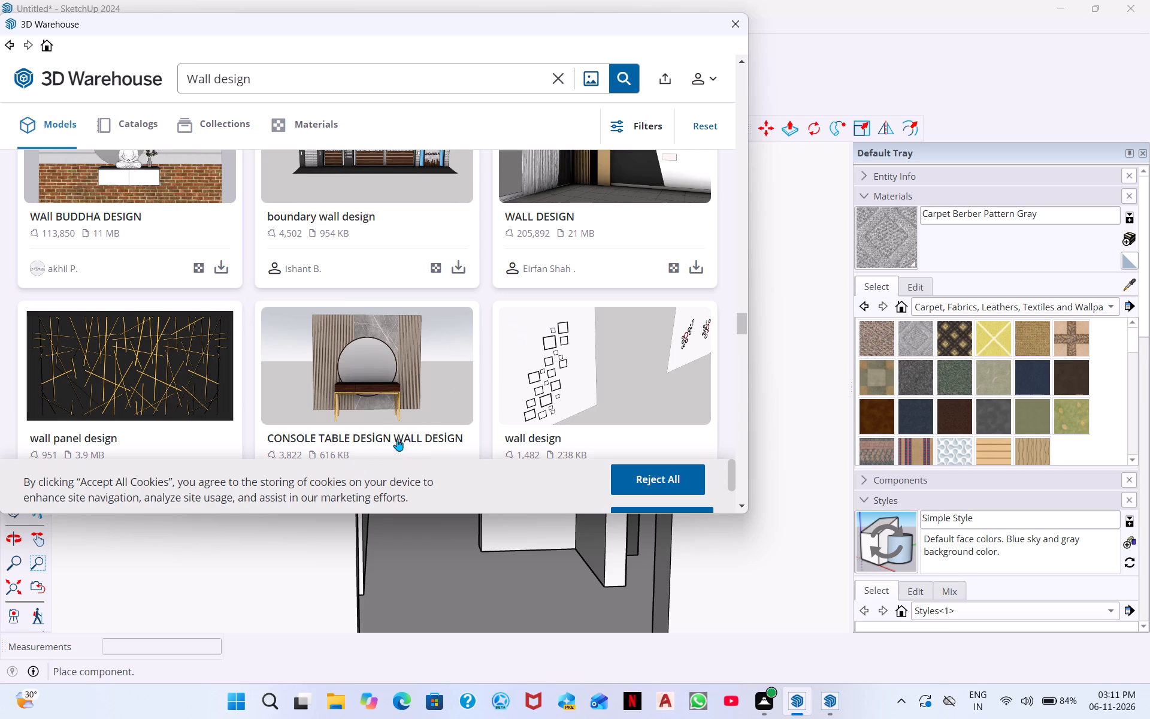
Load the CONSOLE TABLE DESİGN WALL DESİGN model directly into the SketchUp model and place it on open ground outside the house.
{"action": "scroll", "coordinate": [367, 407], "scroll_direction": "down", "scroll_amount": 2}
{"action": "left_click", "coordinate": [459, 341]}
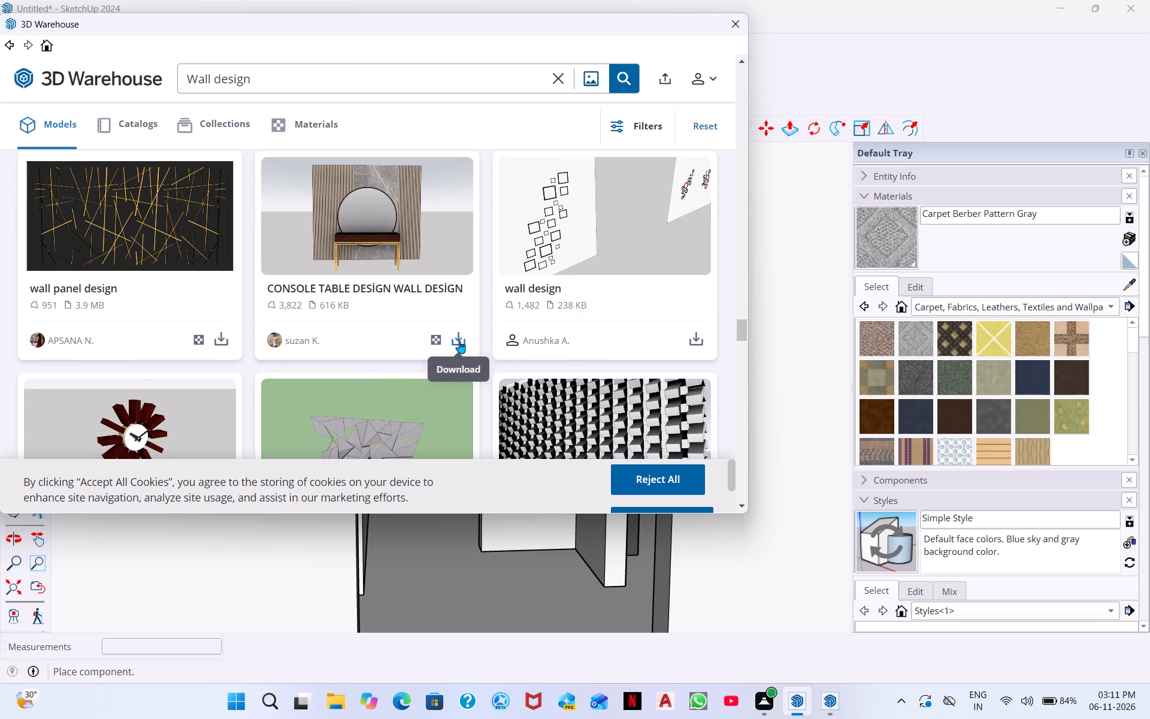
{"action": "left_click", "coordinate": [336, 291]}
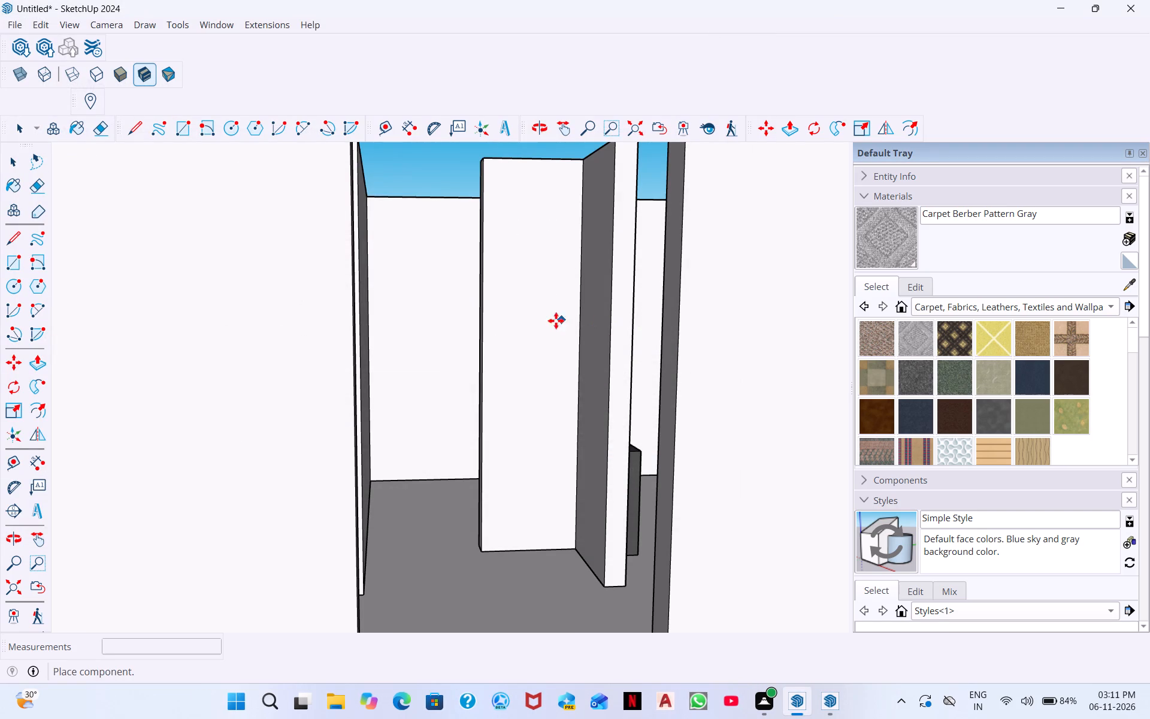
{"action": "scroll", "coordinate": [441, 401], "scroll_direction": "down", "scroll_amount": 2}
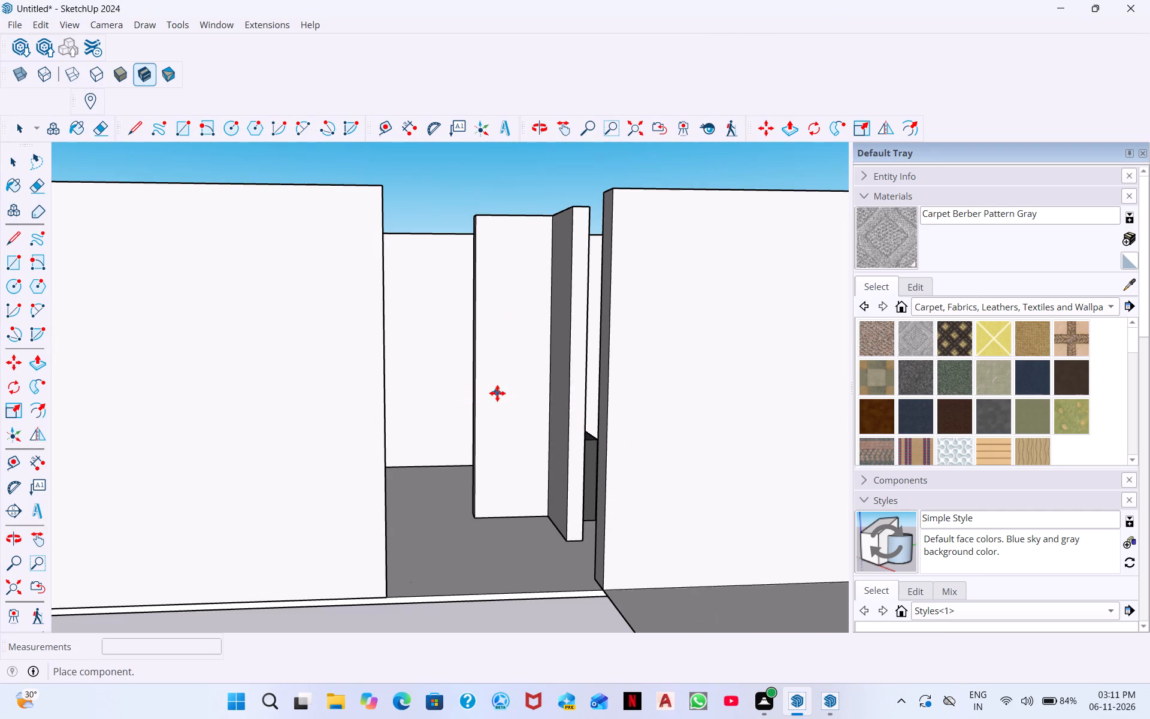
{"action": "scroll", "coordinate": [589, 403], "scroll_direction": "down", "scroll_amount": 14}
{"action": "middle_click_drag", "start_coordinate": [713, 455], "coordinate": [712, 509]}
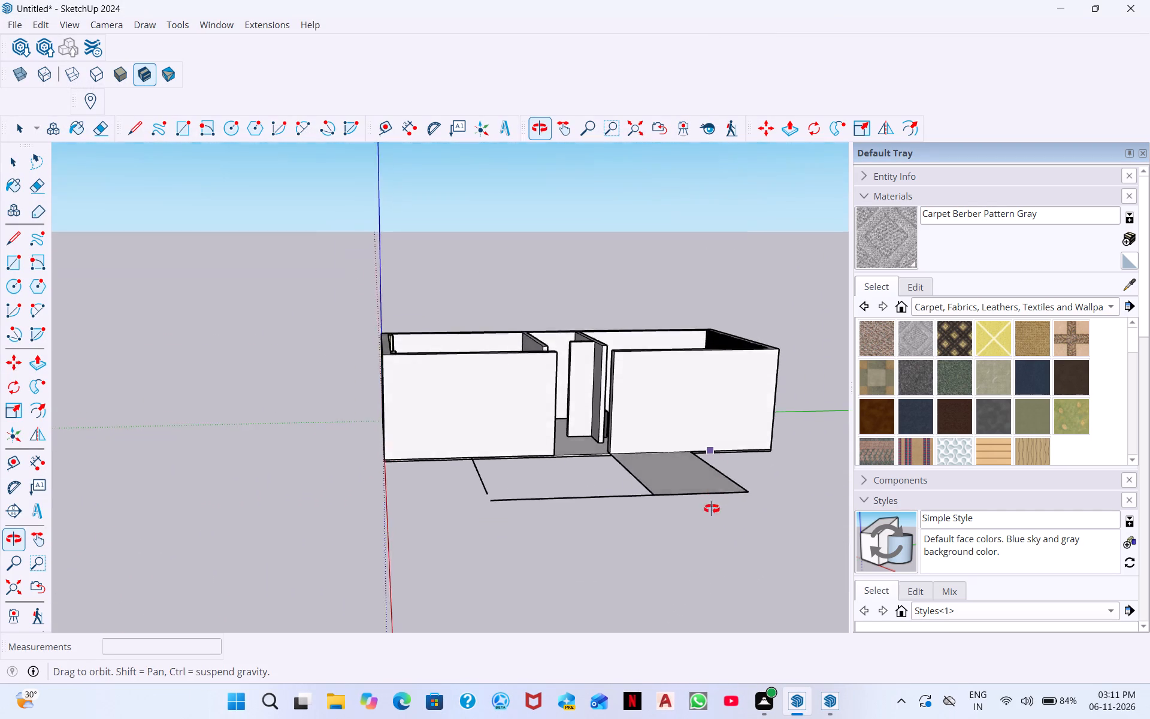
{"action": "middle_click_drag", "start_coordinate": [712, 509], "coordinate": [696, 642]}
{"action": "middle_click_drag", "start_coordinate": [625, 486], "coordinate": [615, 437]}
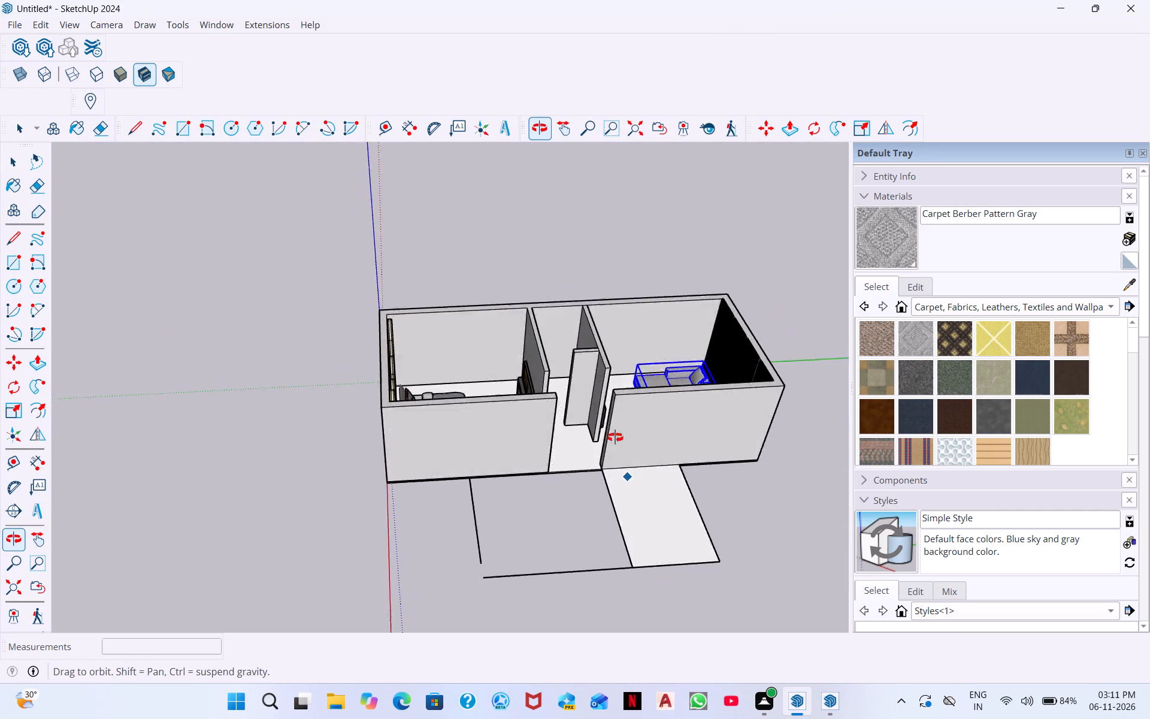
{"action": "middle_click_drag", "start_coordinate": [615, 437], "coordinate": [594, 402]}
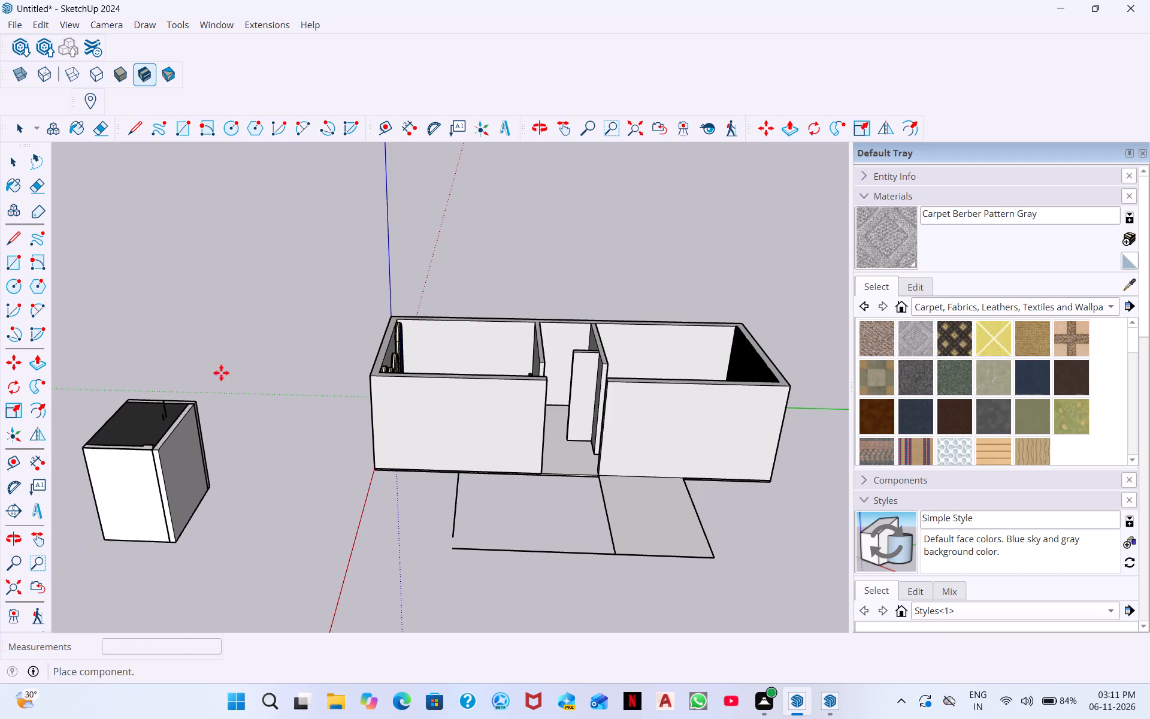
{"action": "left_click", "coordinate": [208, 378]}
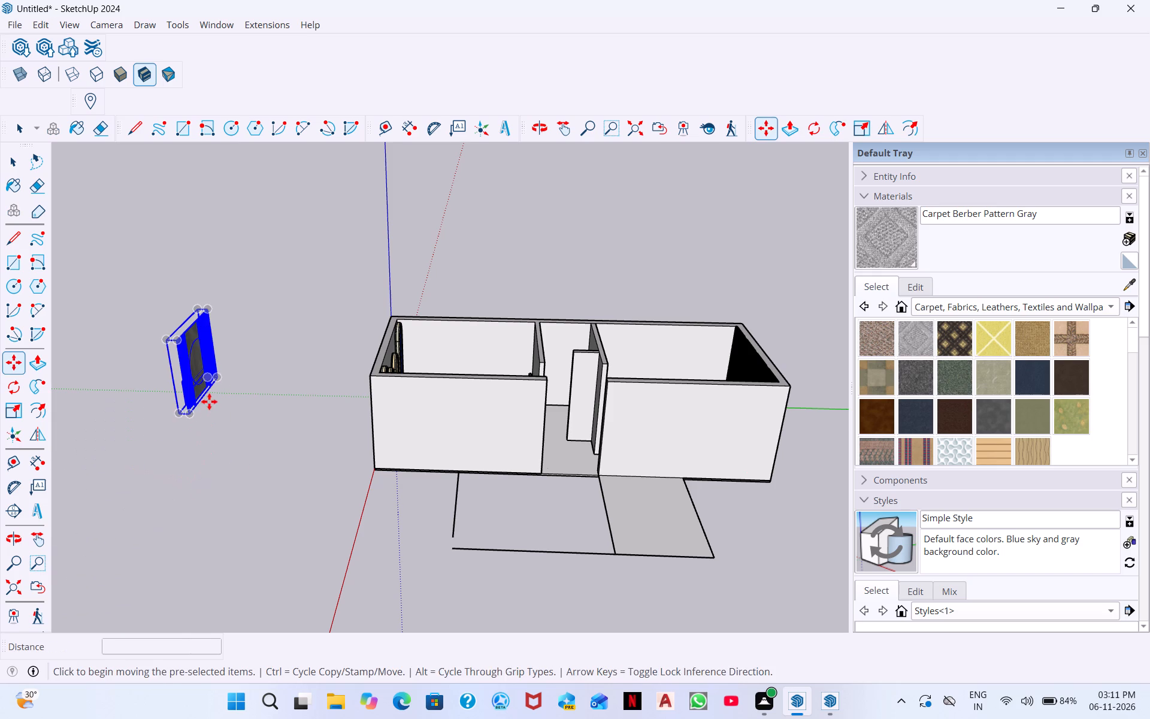
Scale the console table wall design's width along the red axis to about 0.66.
{"action": "middle_click_drag", "start_coordinate": [207, 403], "coordinate": [106, 413]}
{"action": "scroll", "coordinate": [279, 347], "scroll_direction": "up", "scroll_amount": 9}
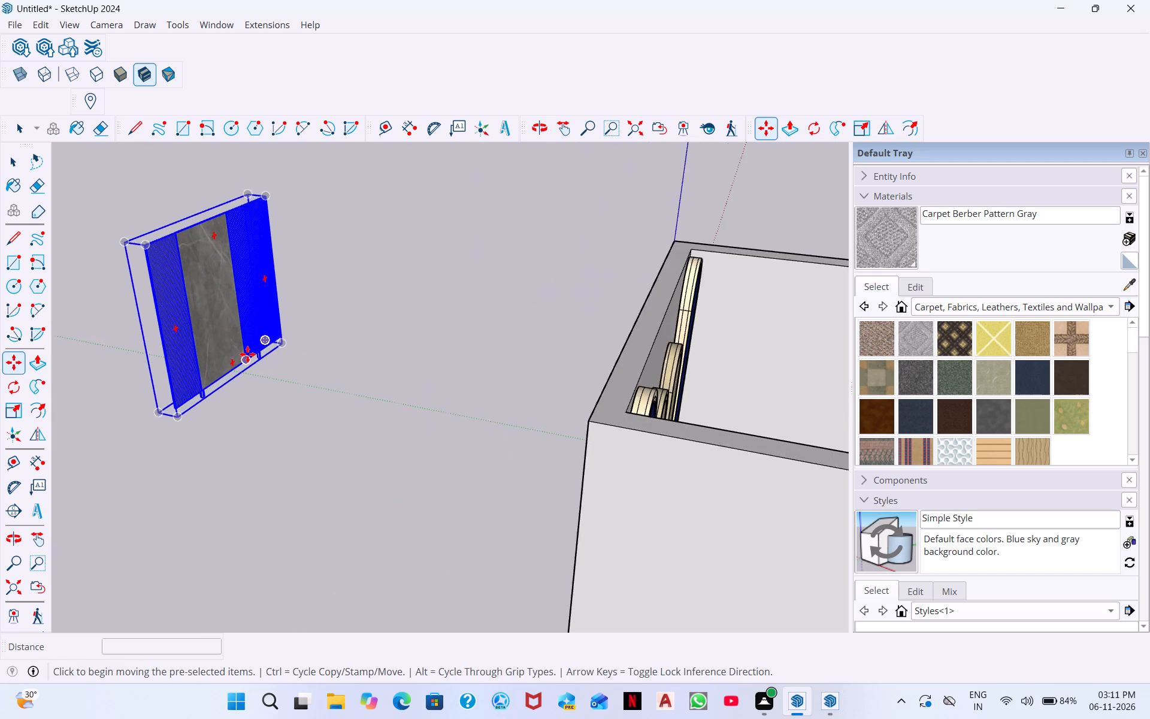
{"action": "scroll", "coordinate": [247, 354], "scroll_direction": "up", "scroll_amount": 5}
{"action": "middle_click_drag", "start_coordinate": [337, 377], "coordinate": [467, 382]}
{"action": "middle_click_drag", "start_coordinate": [100, 465], "coordinate": [340, 401]}
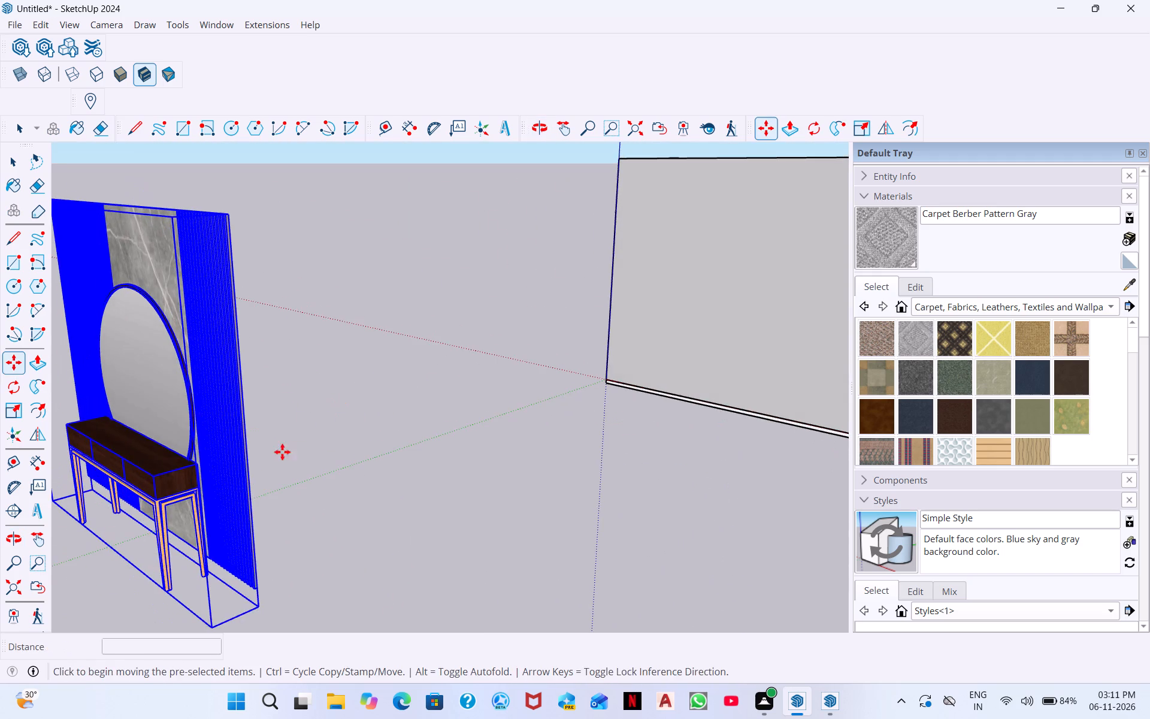
{"action": "middle_click_drag", "start_coordinate": [261, 508], "coordinate": [439, 458]}
{"action": "middle_click_drag", "start_coordinate": [562, 472], "coordinate": [540, 594]}
{"action": "scroll", "coordinate": [644, 428], "scroll_direction": "up", "scroll_amount": 1}
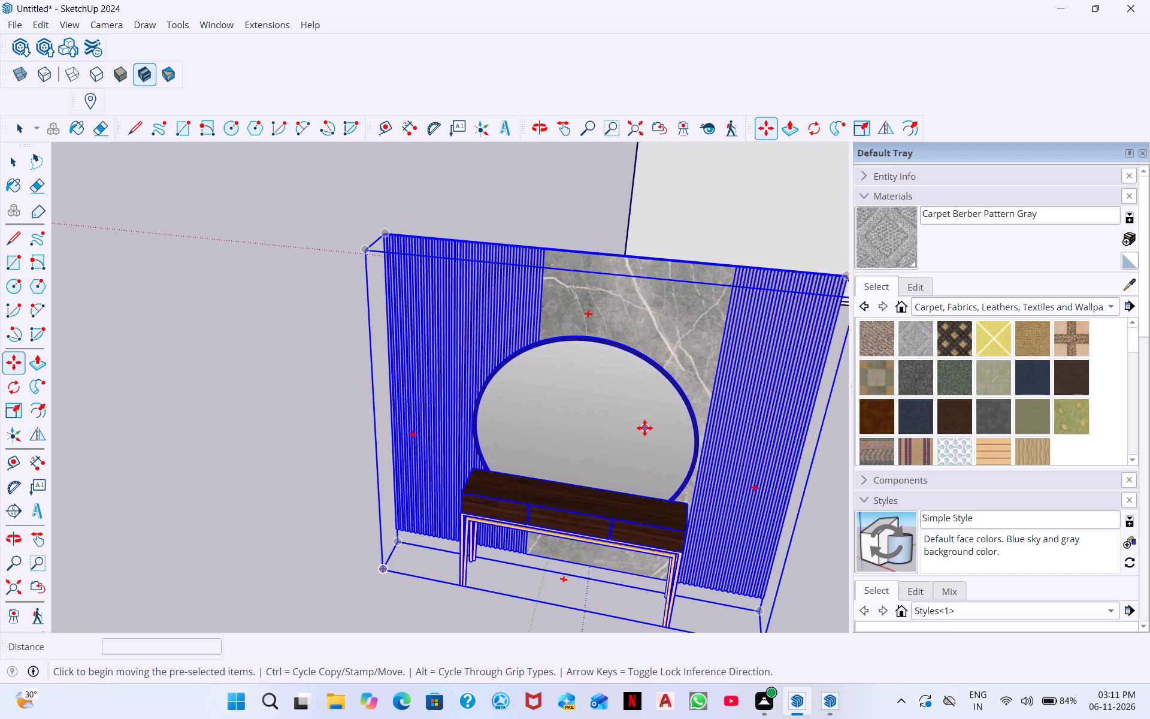
{"action": "scroll", "coordinate": [677, 436], "scroll_direction": "up", "scroll_amount": 2}
{"action": "scroll", "coordinate": [676, 436], "scroll_direction": "down", "scroll_amount": 3}
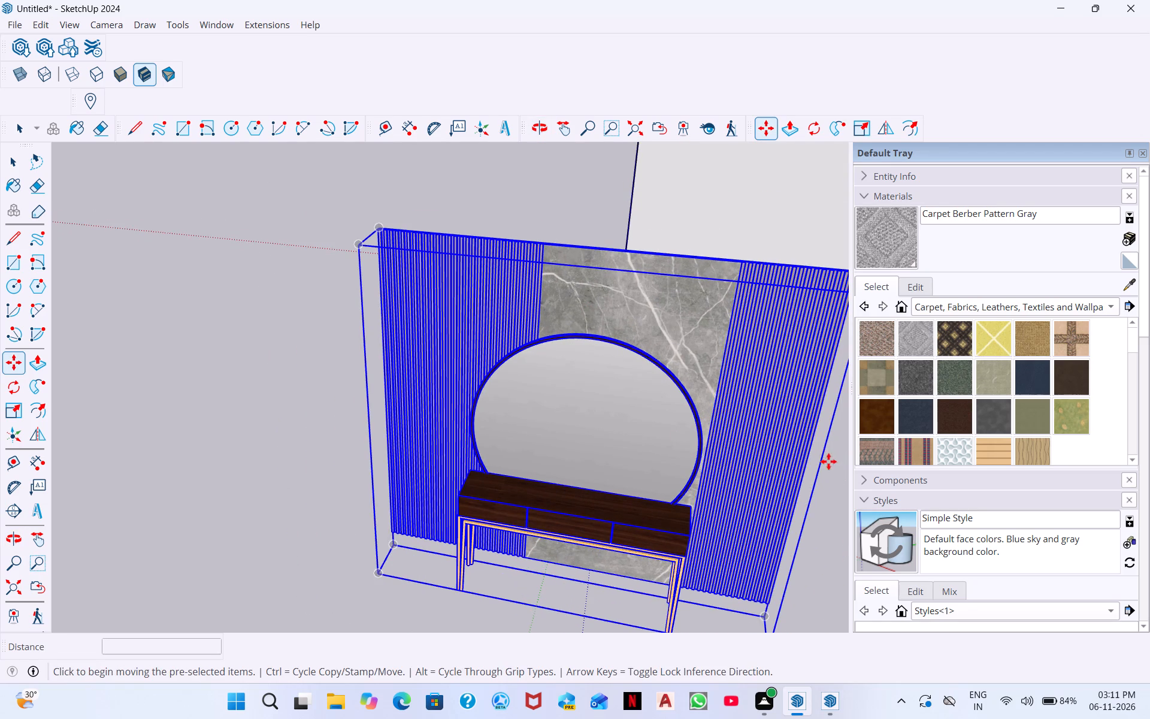
{"action": "scroll", "coordinate": [784, 485], "scroll_direction": "down", "scroll_amount": 2}
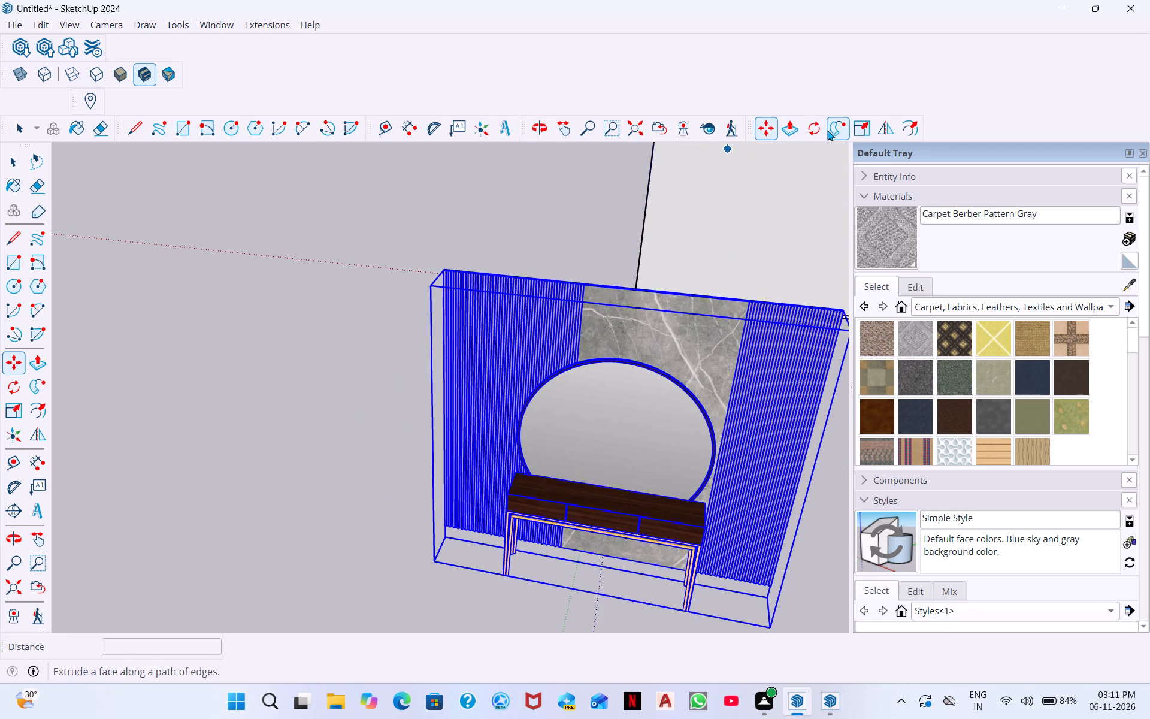
{"action": "left_click", "coordinate": [857, 123]}
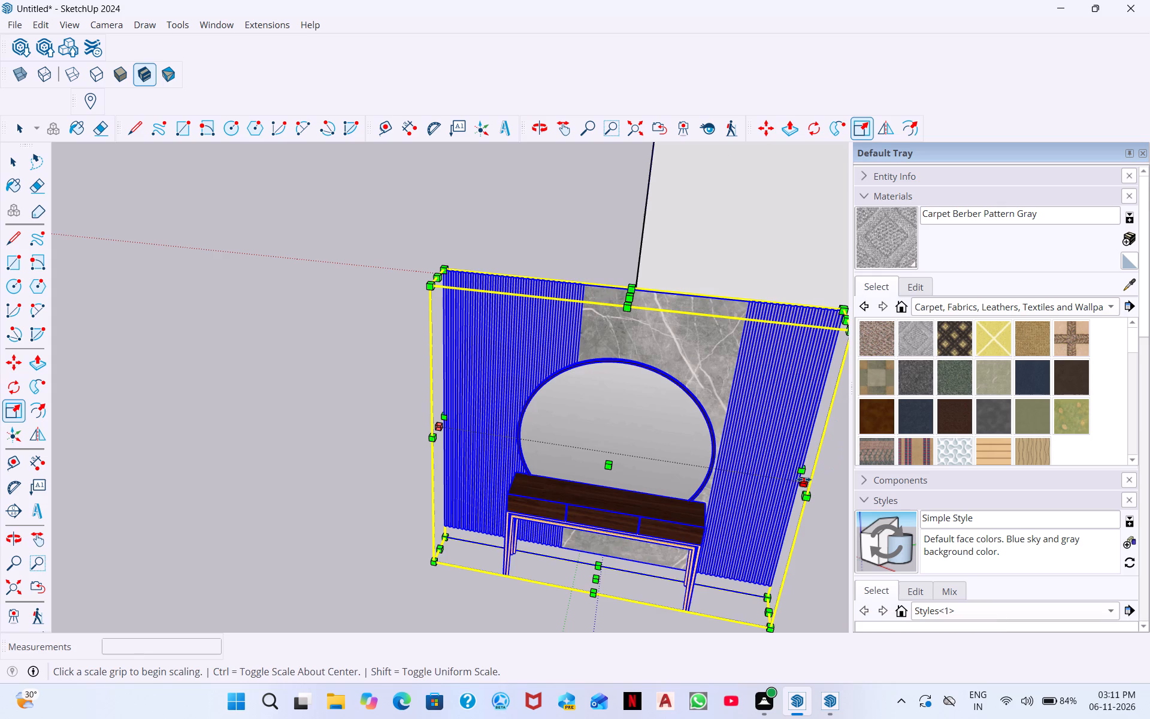
{"action": "left_click", "coordinate": [804, 479]}
{"action": "left_click", "coordinate": [667, 483]}
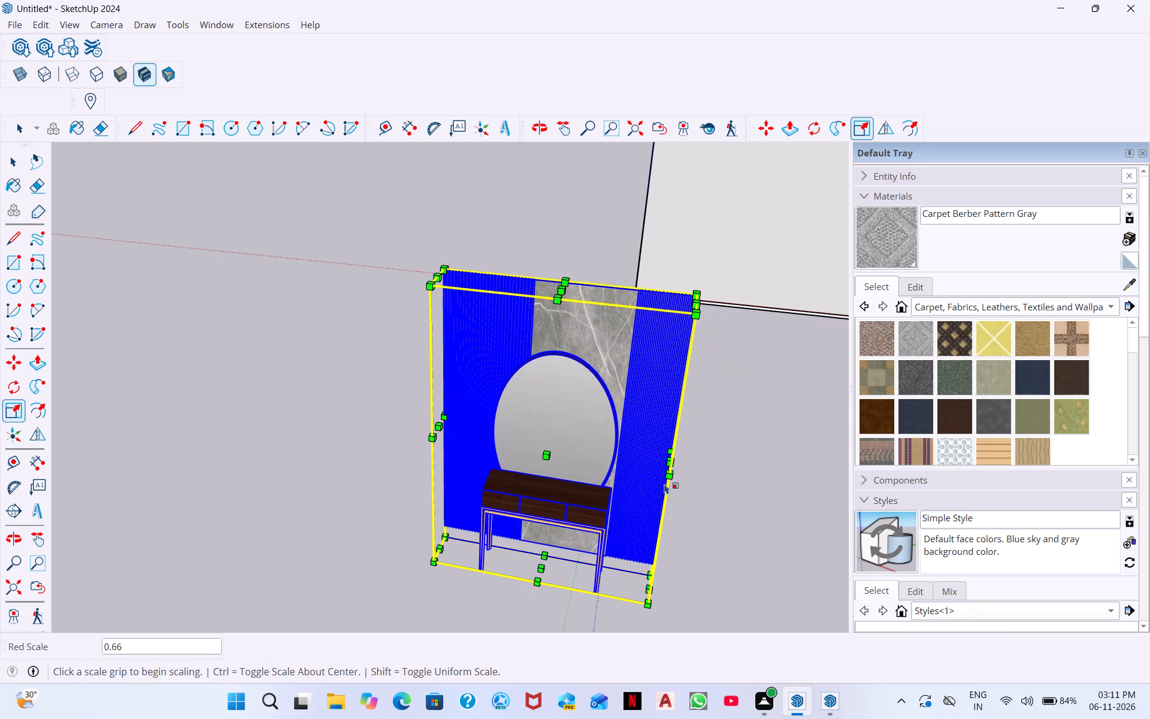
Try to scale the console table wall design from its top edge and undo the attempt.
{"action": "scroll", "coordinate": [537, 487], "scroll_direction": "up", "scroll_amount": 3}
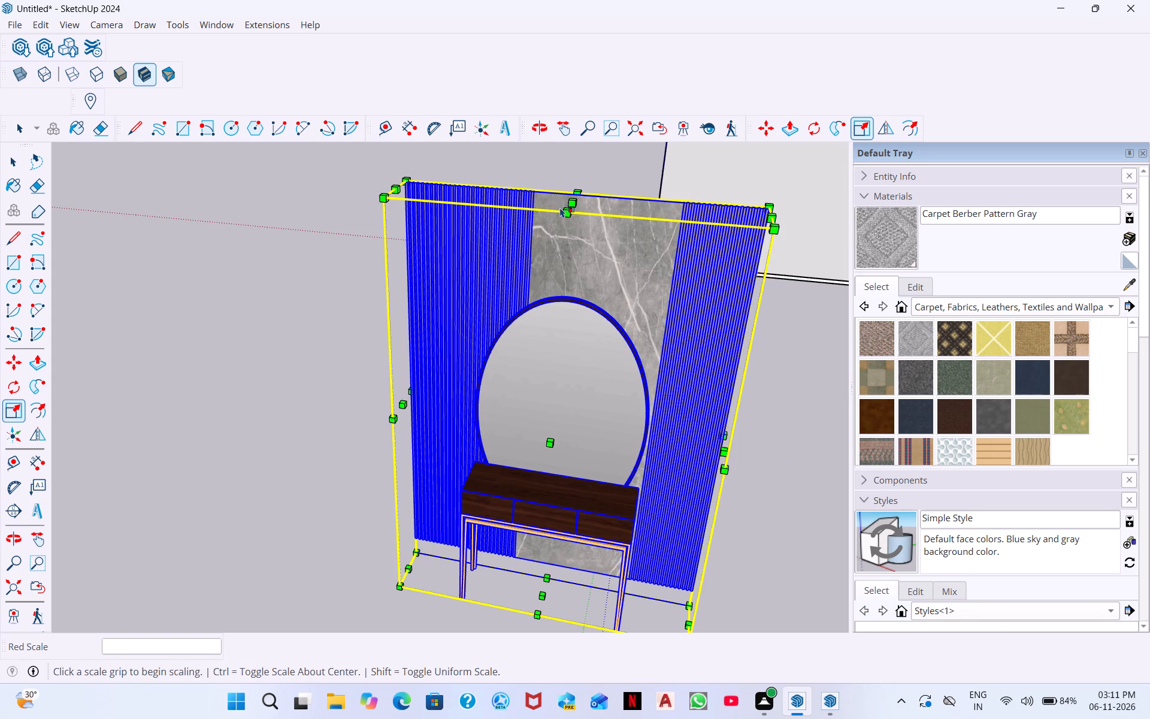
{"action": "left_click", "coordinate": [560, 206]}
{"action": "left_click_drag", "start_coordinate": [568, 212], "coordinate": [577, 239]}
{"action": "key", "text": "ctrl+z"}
Scale the console table wall design's height along the blue axis to about 0.88.
{"action": "scroll", "coordinate": [574, 197], "scroll_direction": "up", "scroll_amount": 2}
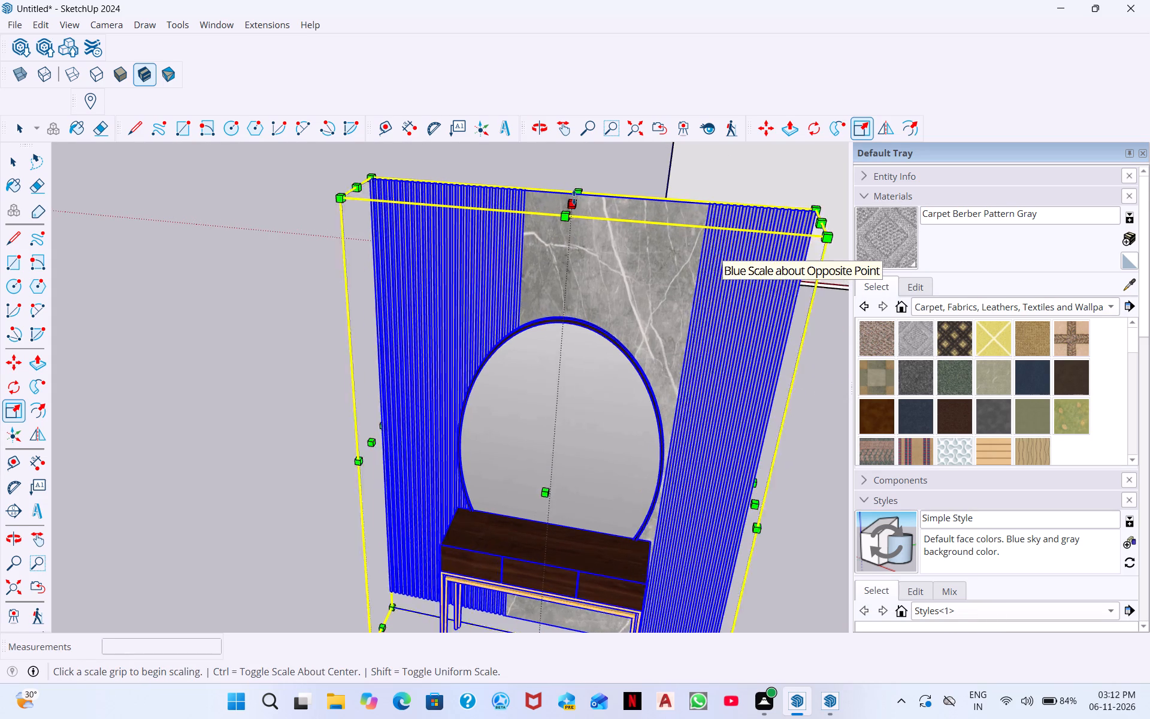
{"action": "scroll", "coordinate": [574, 197], "scroll_direction": "up", "scroll_amount": 1}
{"action": "left_click", "coordinate": [570, 204]}
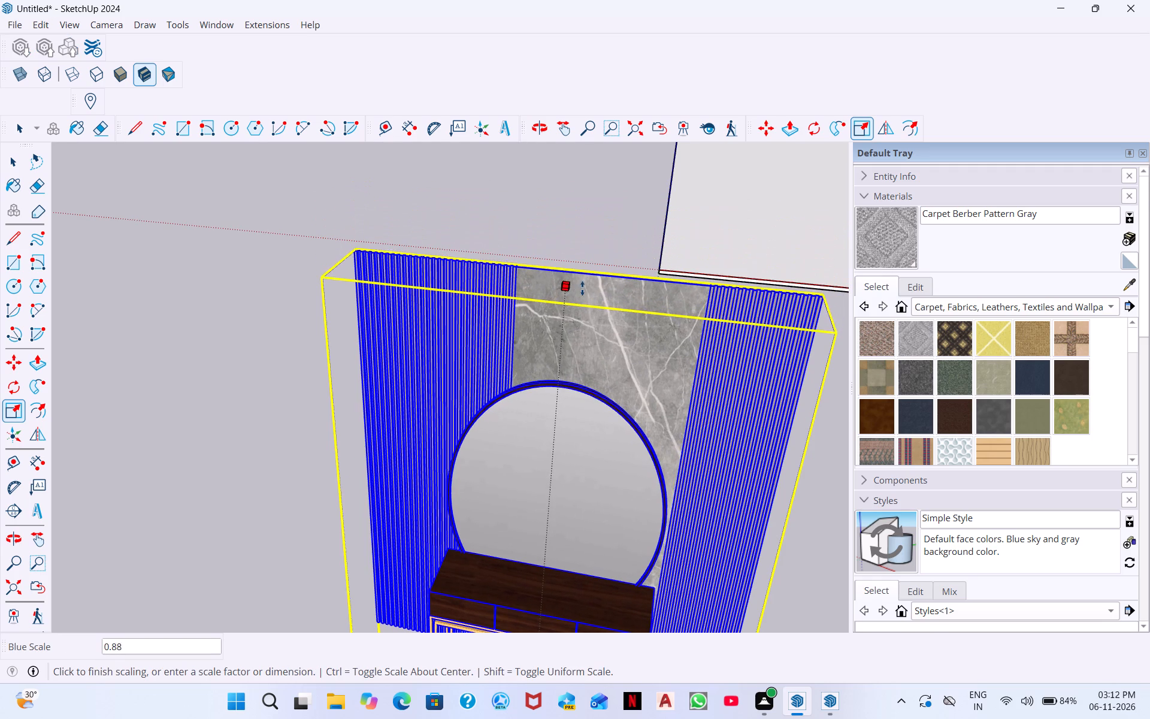
{"action": "left_click", "coordinate": [585, 294]}
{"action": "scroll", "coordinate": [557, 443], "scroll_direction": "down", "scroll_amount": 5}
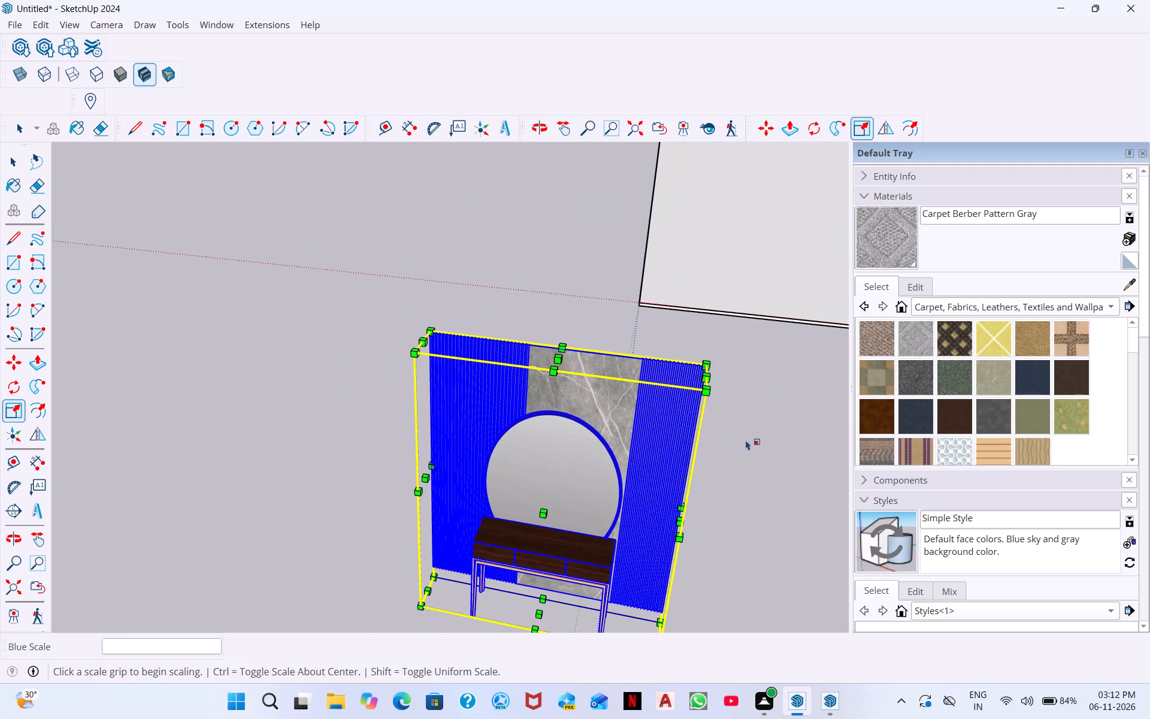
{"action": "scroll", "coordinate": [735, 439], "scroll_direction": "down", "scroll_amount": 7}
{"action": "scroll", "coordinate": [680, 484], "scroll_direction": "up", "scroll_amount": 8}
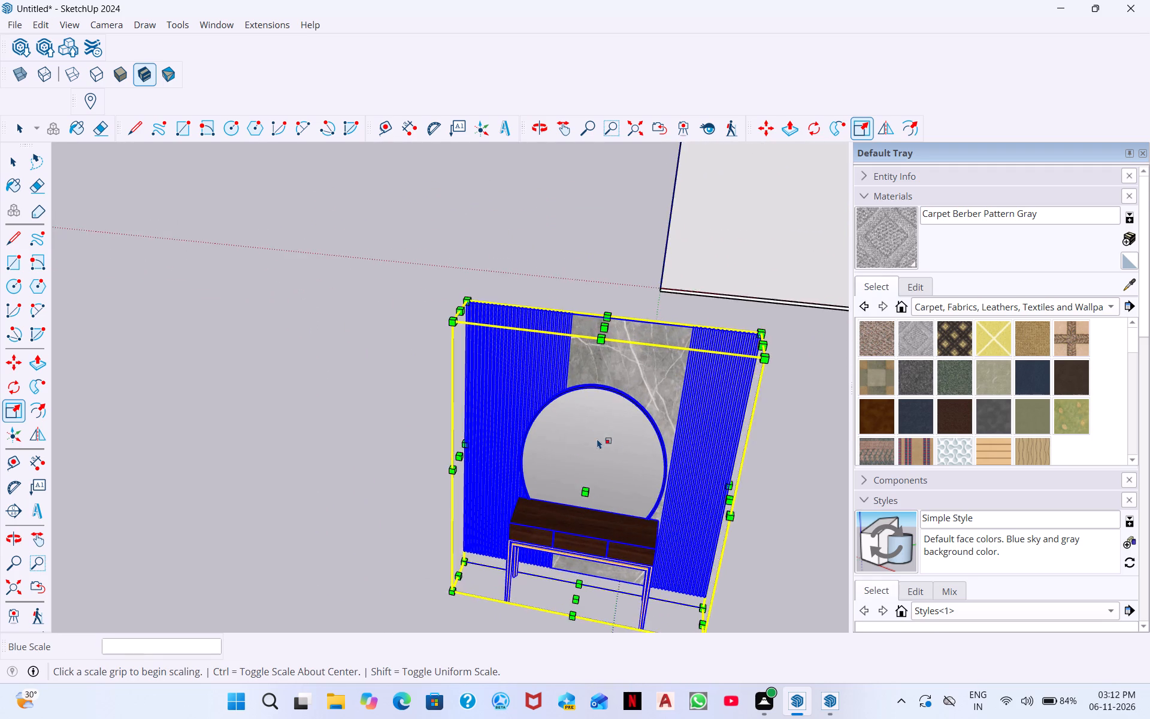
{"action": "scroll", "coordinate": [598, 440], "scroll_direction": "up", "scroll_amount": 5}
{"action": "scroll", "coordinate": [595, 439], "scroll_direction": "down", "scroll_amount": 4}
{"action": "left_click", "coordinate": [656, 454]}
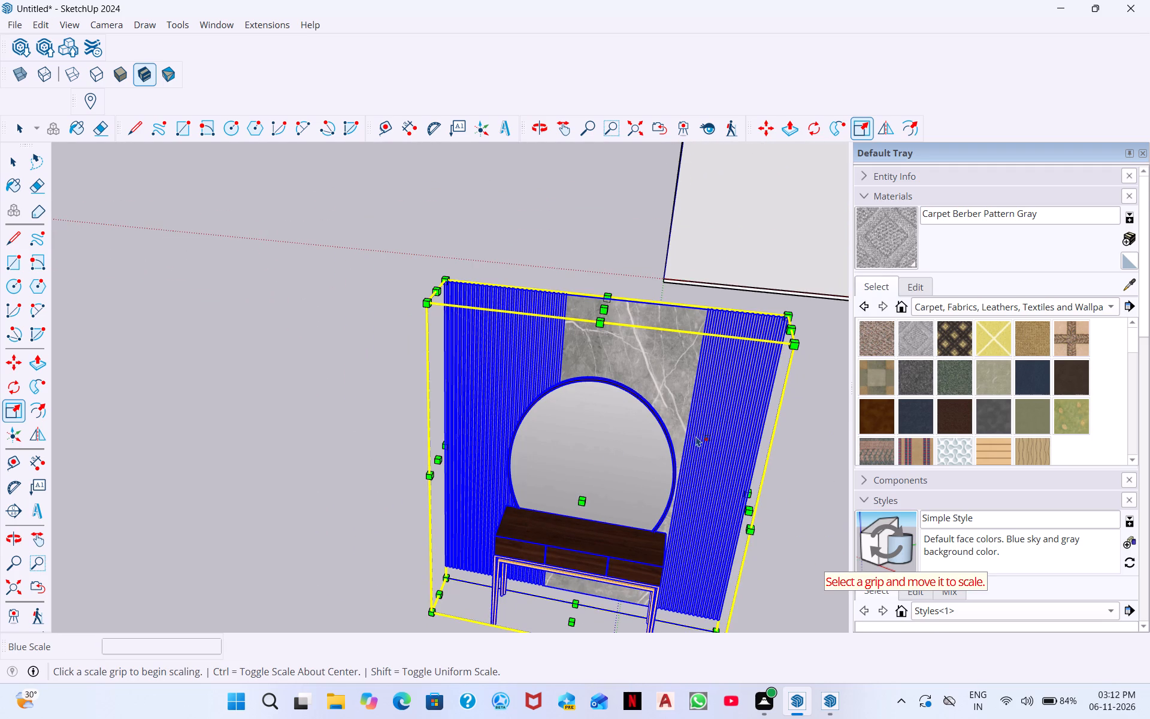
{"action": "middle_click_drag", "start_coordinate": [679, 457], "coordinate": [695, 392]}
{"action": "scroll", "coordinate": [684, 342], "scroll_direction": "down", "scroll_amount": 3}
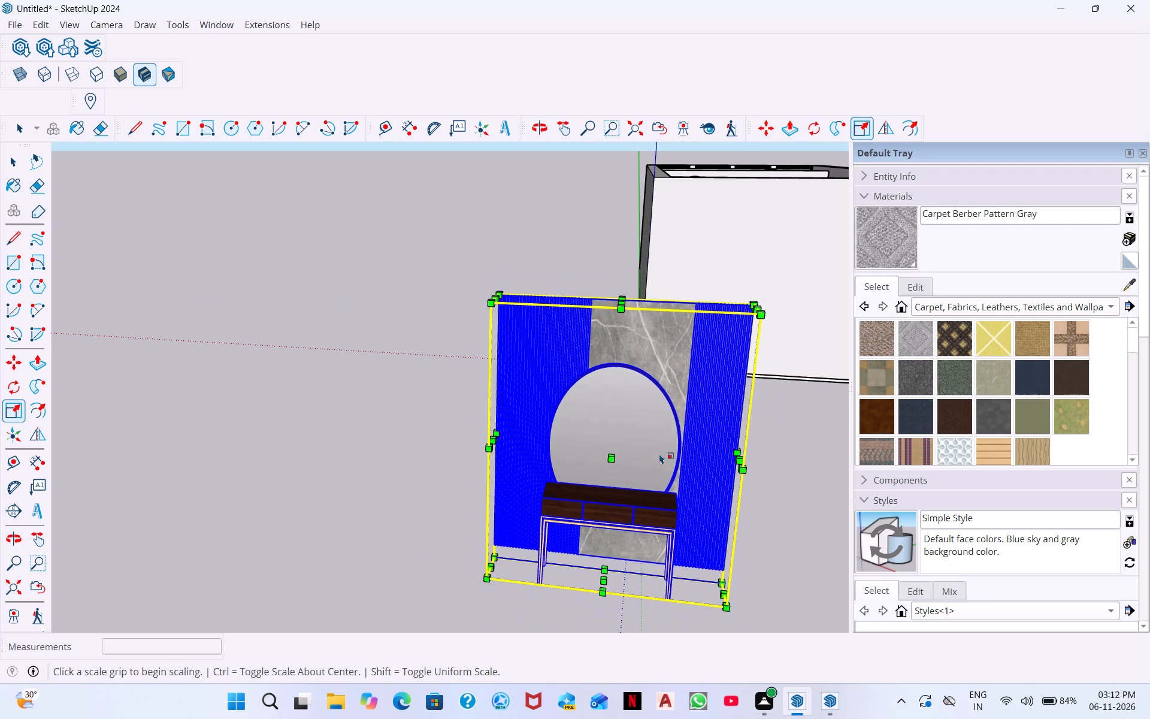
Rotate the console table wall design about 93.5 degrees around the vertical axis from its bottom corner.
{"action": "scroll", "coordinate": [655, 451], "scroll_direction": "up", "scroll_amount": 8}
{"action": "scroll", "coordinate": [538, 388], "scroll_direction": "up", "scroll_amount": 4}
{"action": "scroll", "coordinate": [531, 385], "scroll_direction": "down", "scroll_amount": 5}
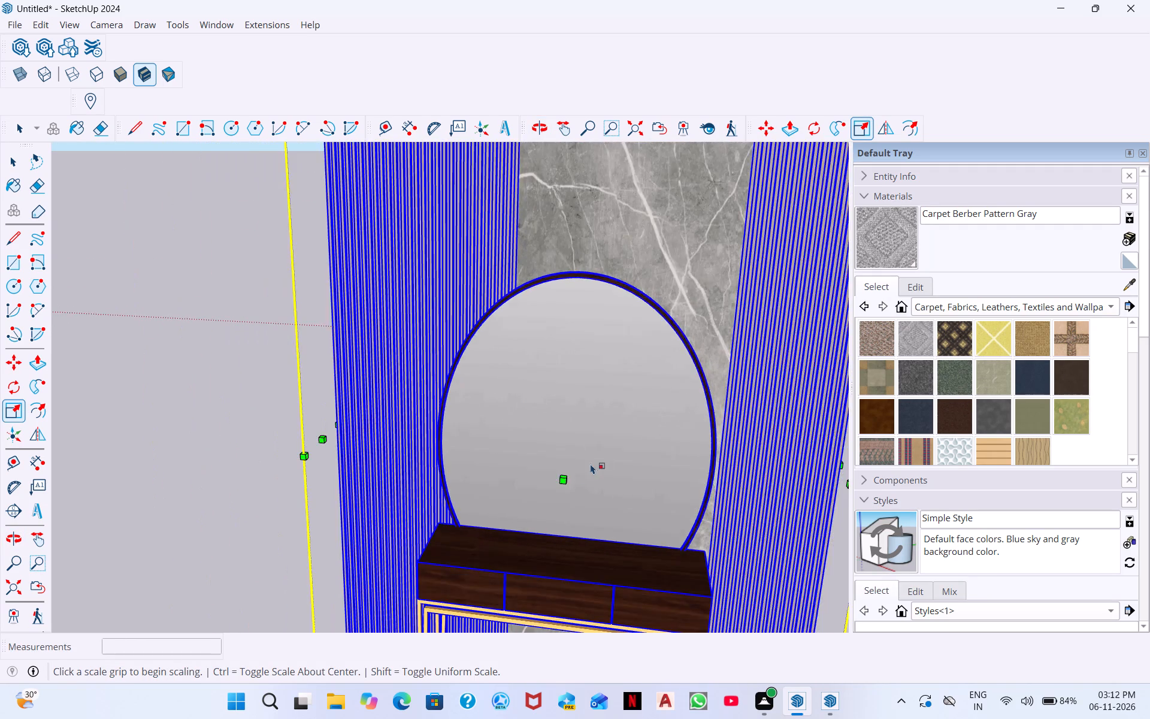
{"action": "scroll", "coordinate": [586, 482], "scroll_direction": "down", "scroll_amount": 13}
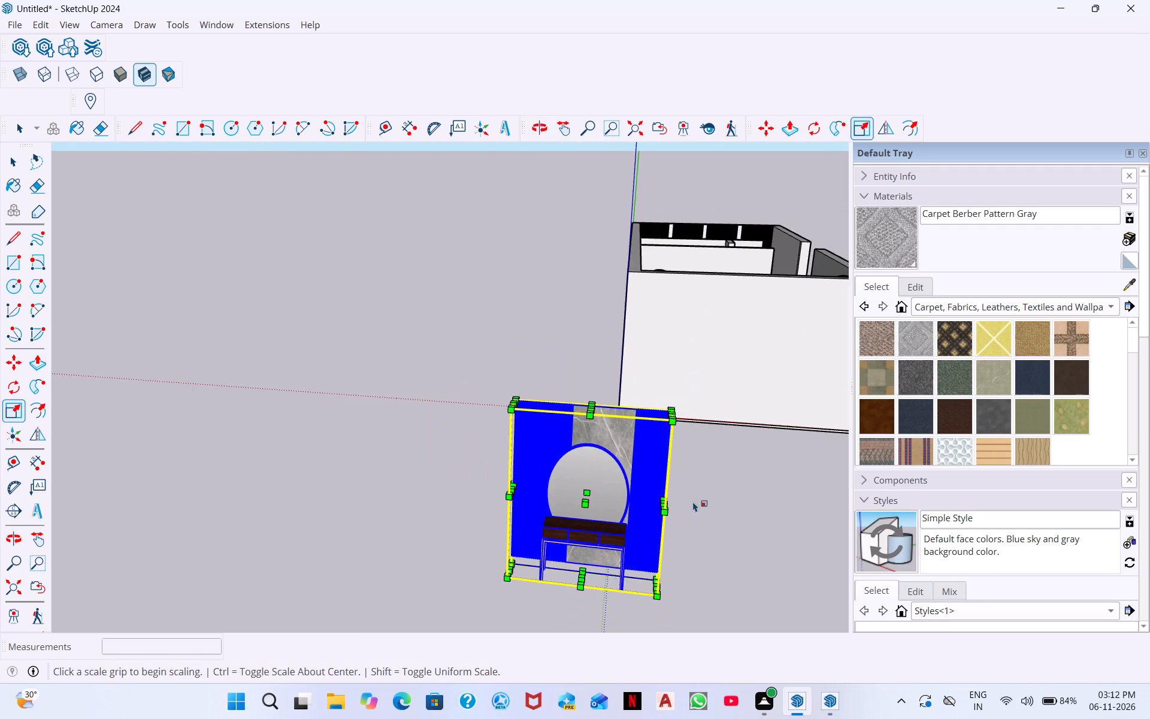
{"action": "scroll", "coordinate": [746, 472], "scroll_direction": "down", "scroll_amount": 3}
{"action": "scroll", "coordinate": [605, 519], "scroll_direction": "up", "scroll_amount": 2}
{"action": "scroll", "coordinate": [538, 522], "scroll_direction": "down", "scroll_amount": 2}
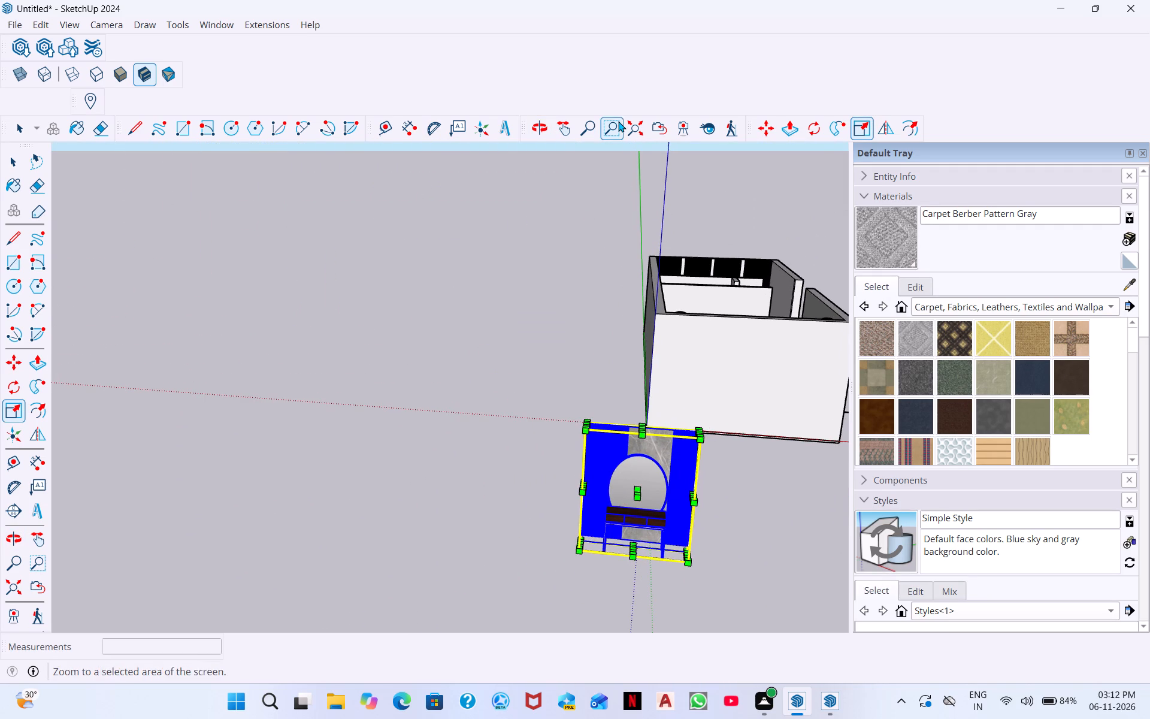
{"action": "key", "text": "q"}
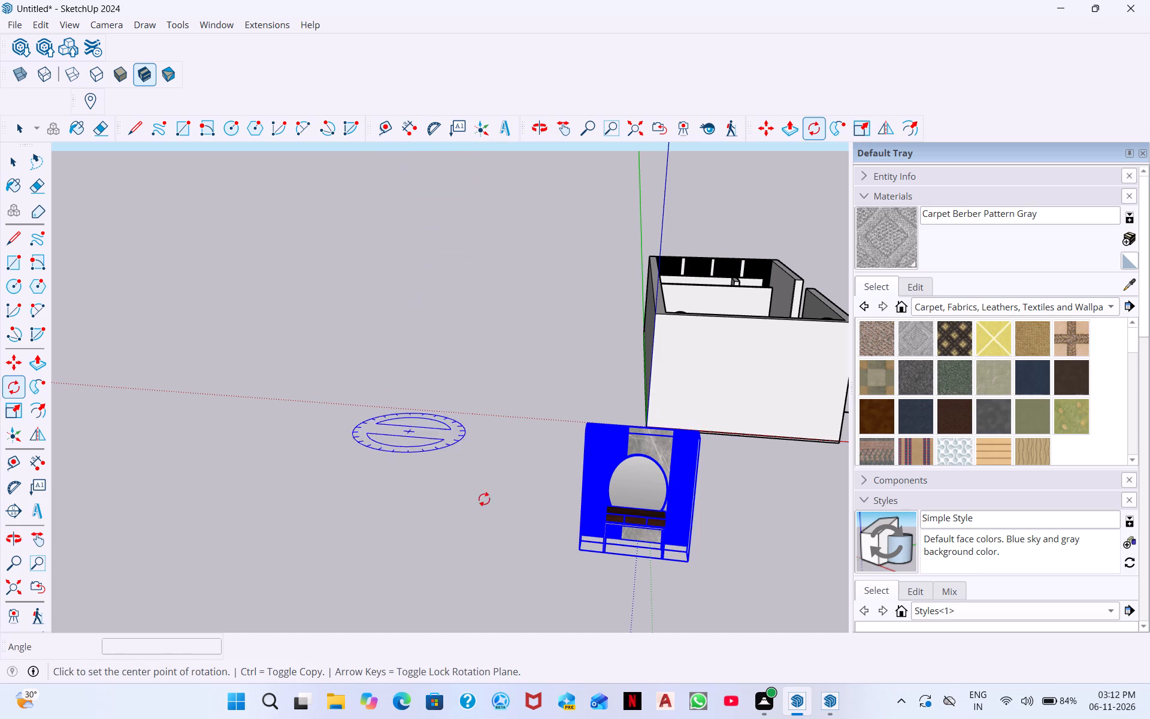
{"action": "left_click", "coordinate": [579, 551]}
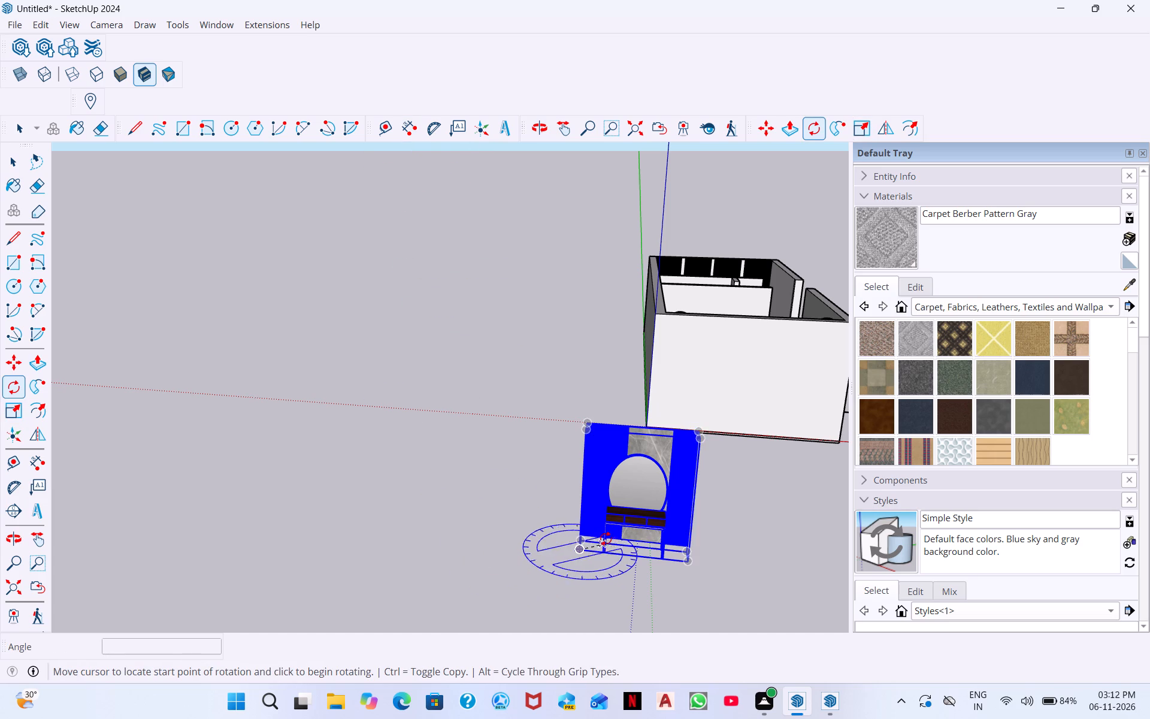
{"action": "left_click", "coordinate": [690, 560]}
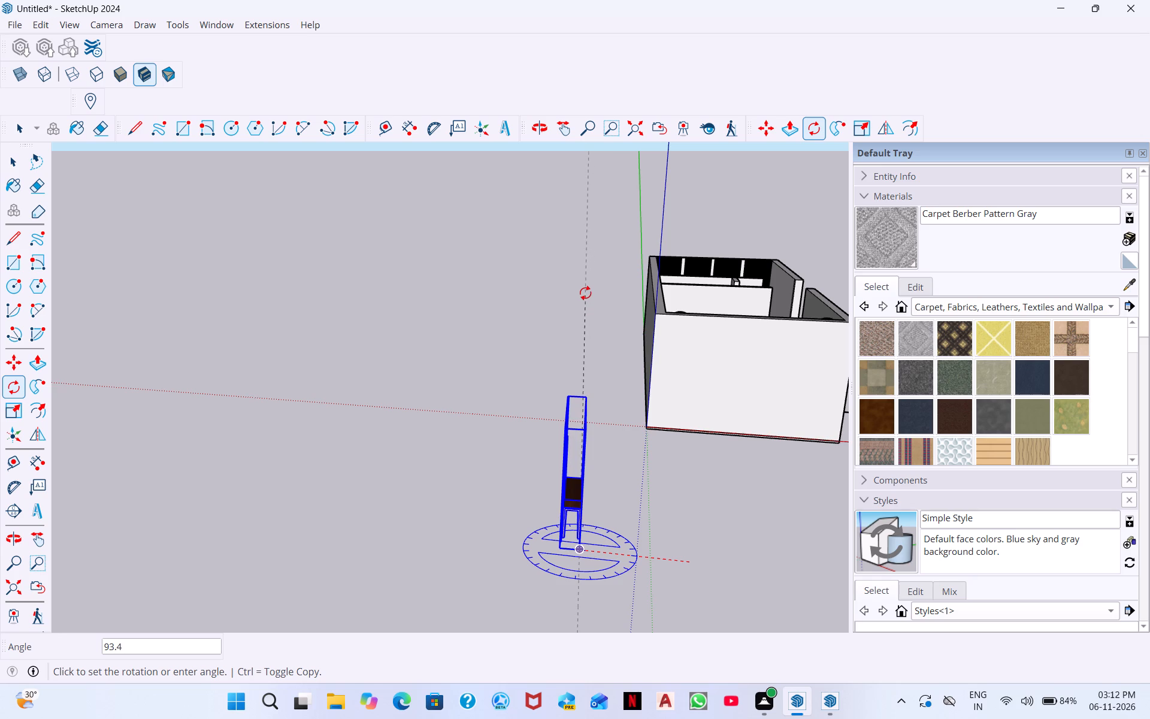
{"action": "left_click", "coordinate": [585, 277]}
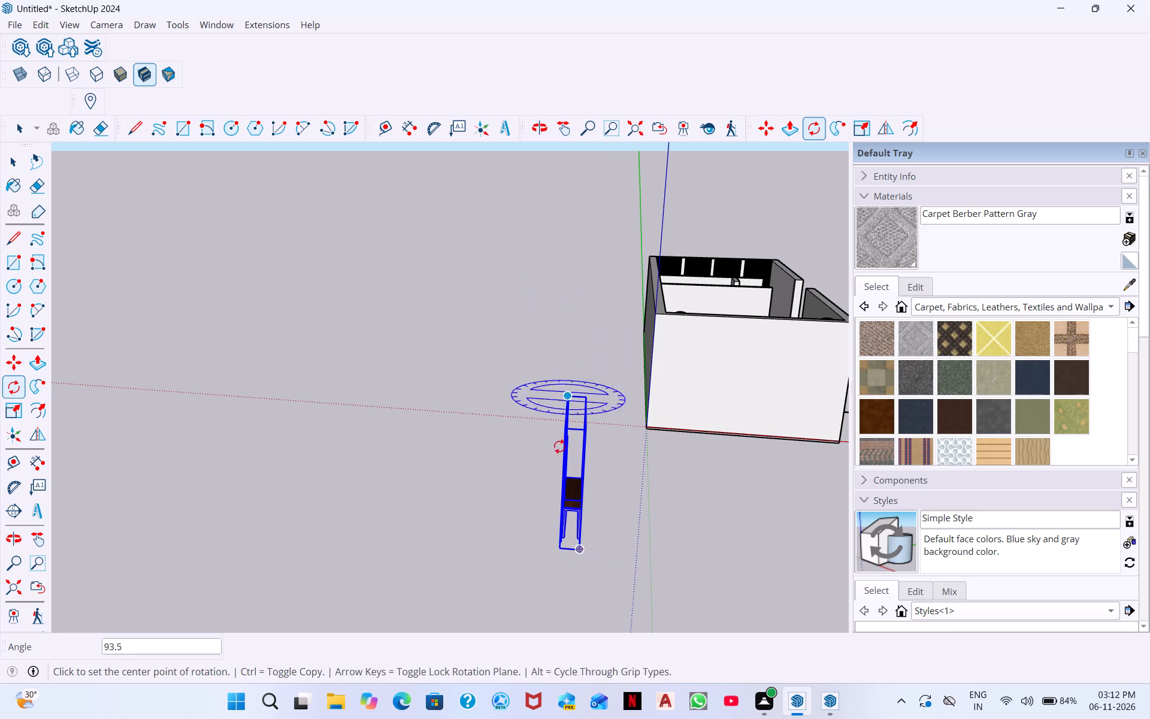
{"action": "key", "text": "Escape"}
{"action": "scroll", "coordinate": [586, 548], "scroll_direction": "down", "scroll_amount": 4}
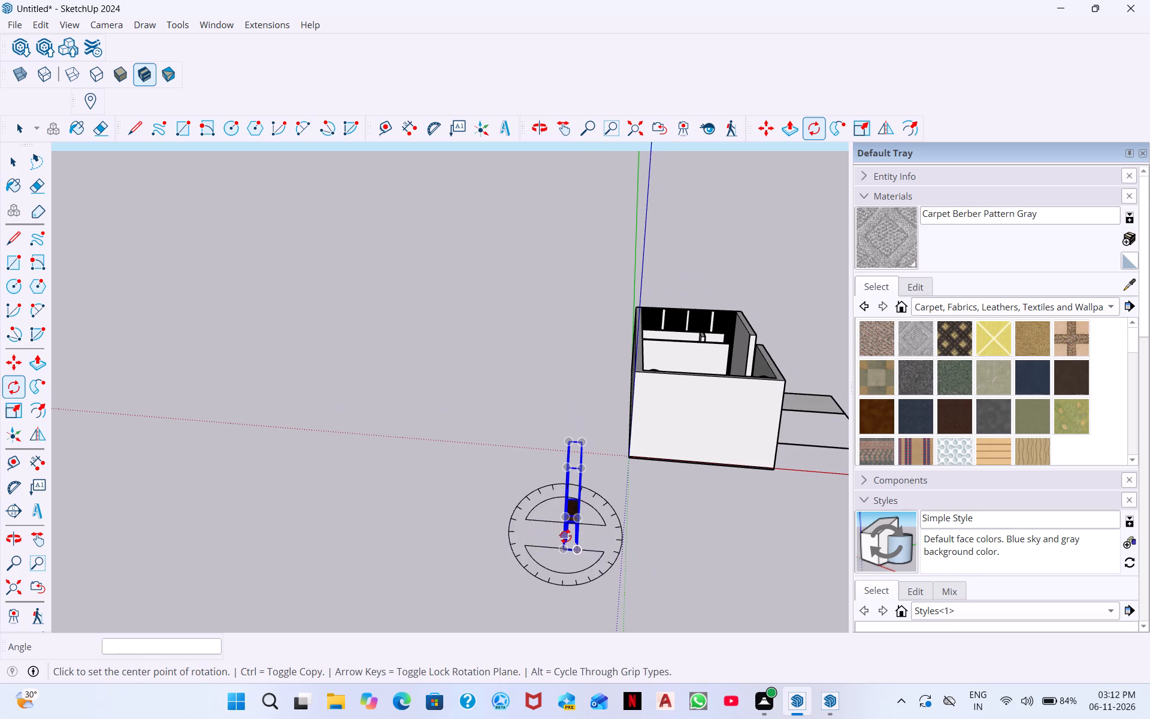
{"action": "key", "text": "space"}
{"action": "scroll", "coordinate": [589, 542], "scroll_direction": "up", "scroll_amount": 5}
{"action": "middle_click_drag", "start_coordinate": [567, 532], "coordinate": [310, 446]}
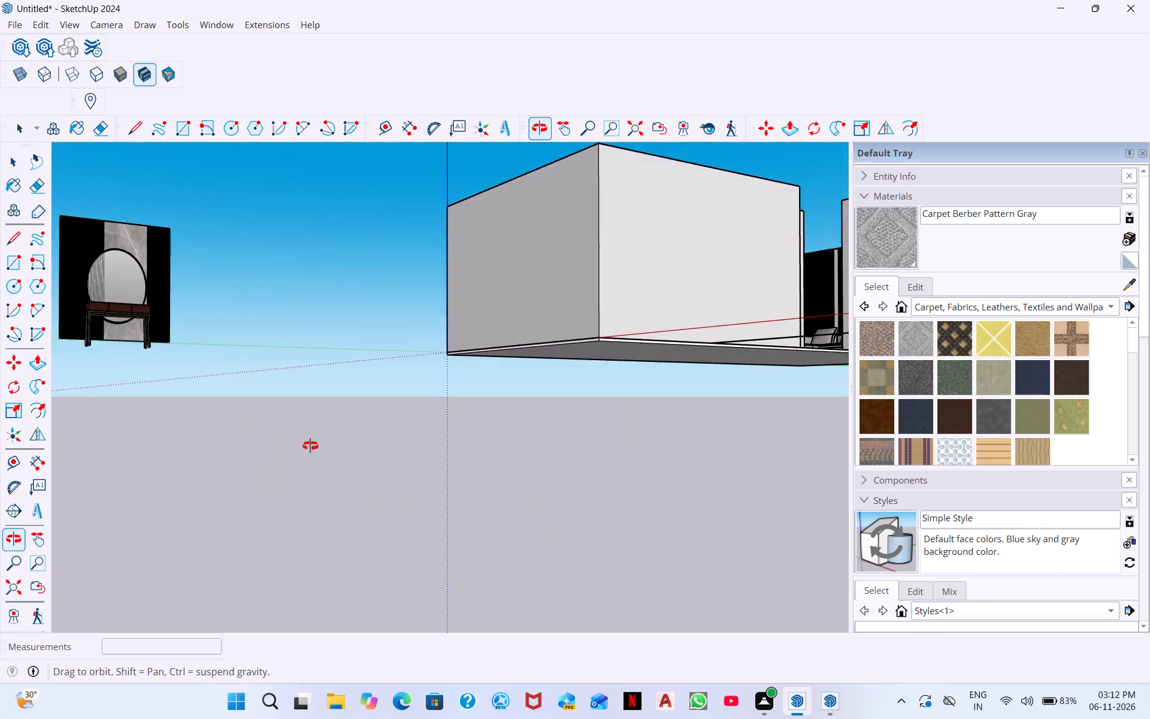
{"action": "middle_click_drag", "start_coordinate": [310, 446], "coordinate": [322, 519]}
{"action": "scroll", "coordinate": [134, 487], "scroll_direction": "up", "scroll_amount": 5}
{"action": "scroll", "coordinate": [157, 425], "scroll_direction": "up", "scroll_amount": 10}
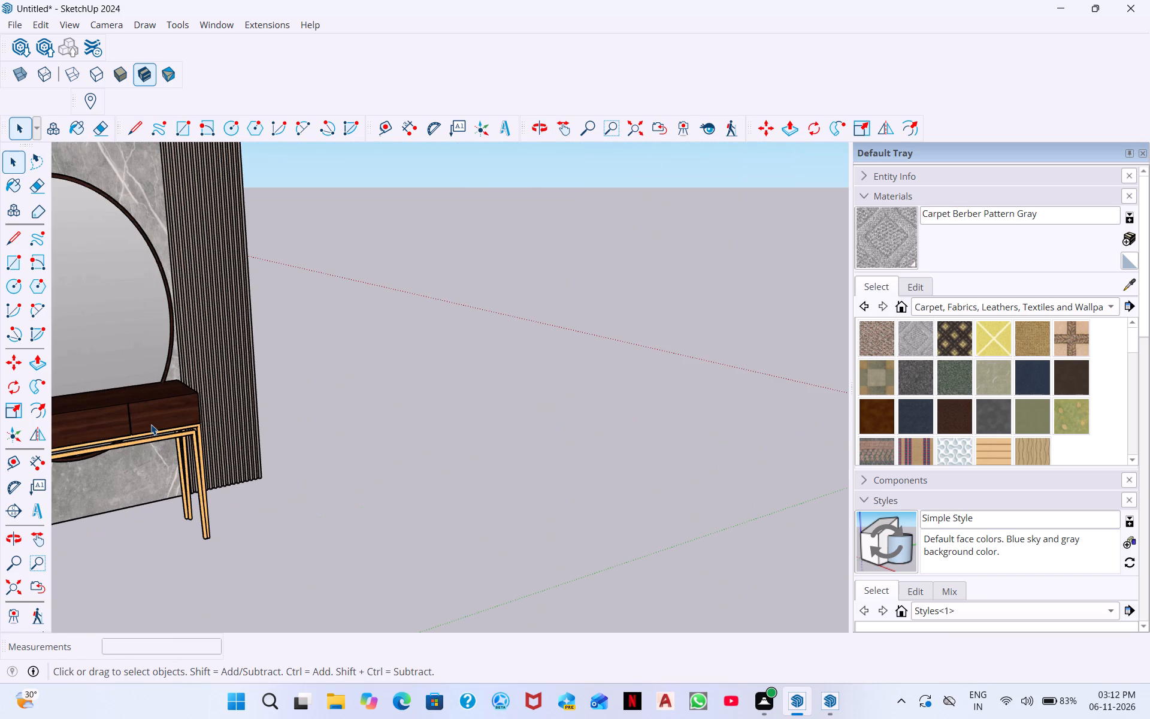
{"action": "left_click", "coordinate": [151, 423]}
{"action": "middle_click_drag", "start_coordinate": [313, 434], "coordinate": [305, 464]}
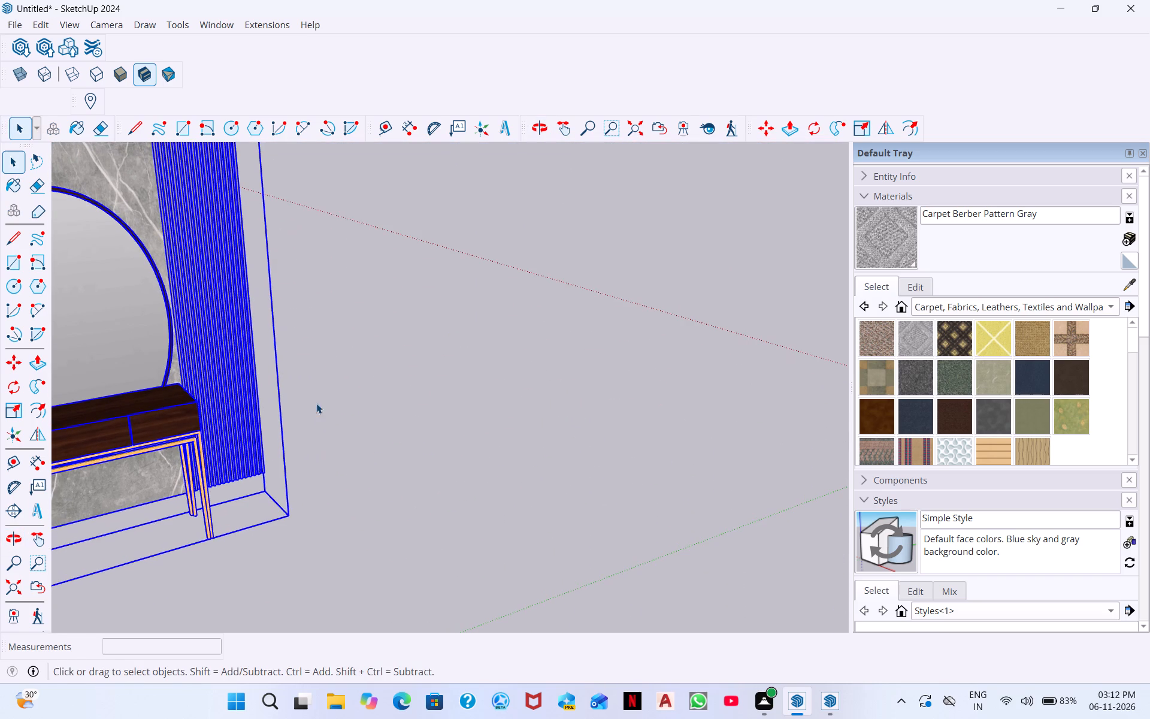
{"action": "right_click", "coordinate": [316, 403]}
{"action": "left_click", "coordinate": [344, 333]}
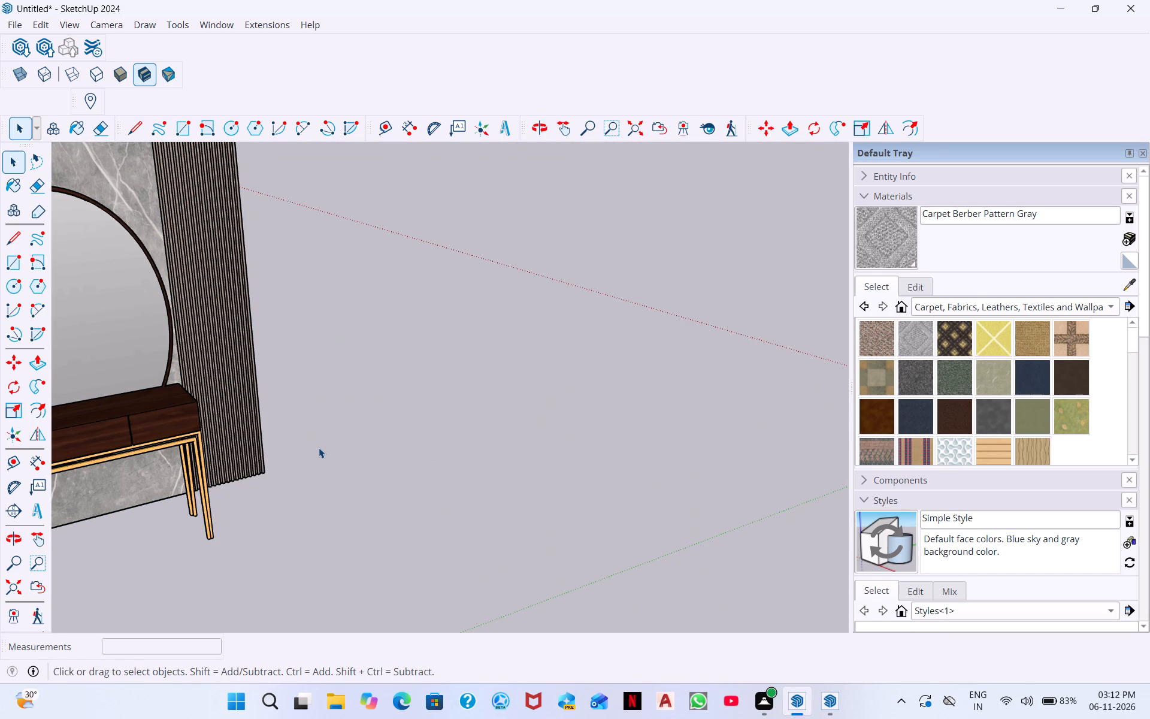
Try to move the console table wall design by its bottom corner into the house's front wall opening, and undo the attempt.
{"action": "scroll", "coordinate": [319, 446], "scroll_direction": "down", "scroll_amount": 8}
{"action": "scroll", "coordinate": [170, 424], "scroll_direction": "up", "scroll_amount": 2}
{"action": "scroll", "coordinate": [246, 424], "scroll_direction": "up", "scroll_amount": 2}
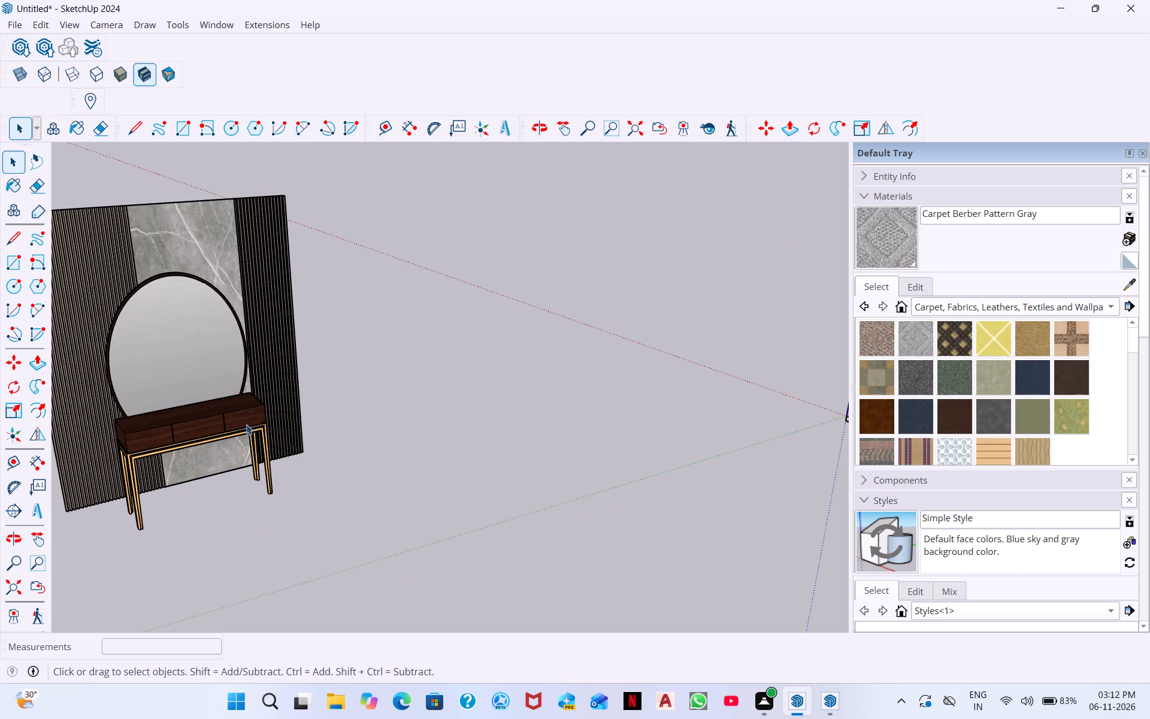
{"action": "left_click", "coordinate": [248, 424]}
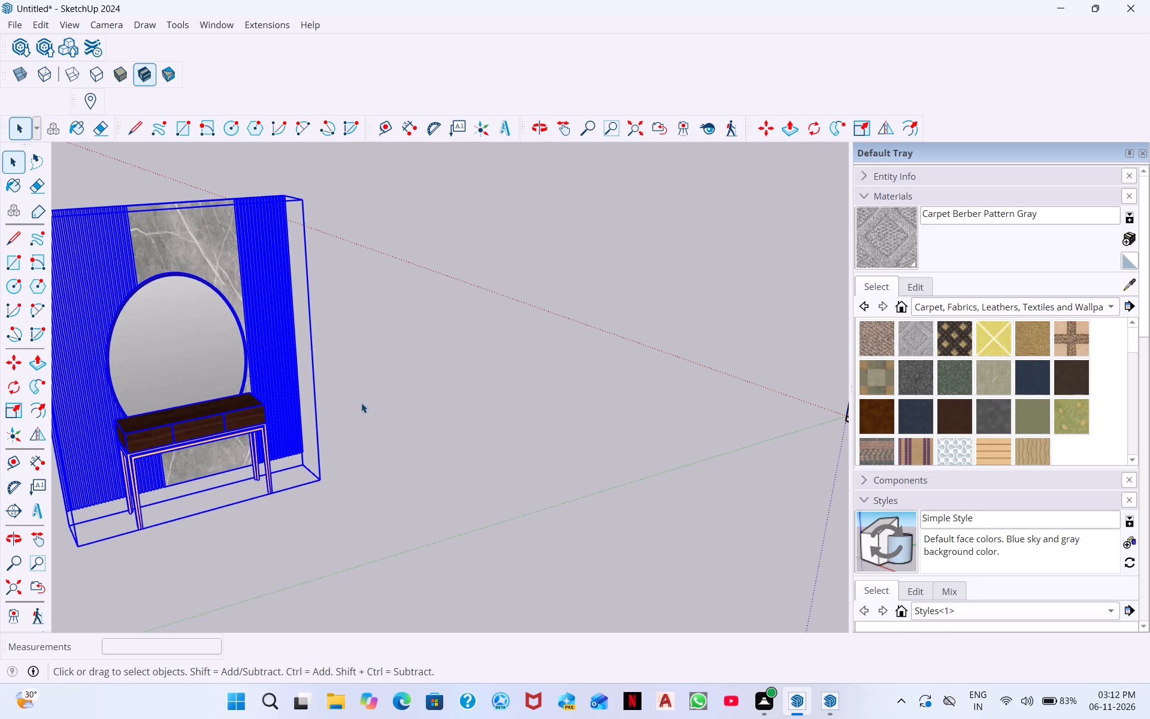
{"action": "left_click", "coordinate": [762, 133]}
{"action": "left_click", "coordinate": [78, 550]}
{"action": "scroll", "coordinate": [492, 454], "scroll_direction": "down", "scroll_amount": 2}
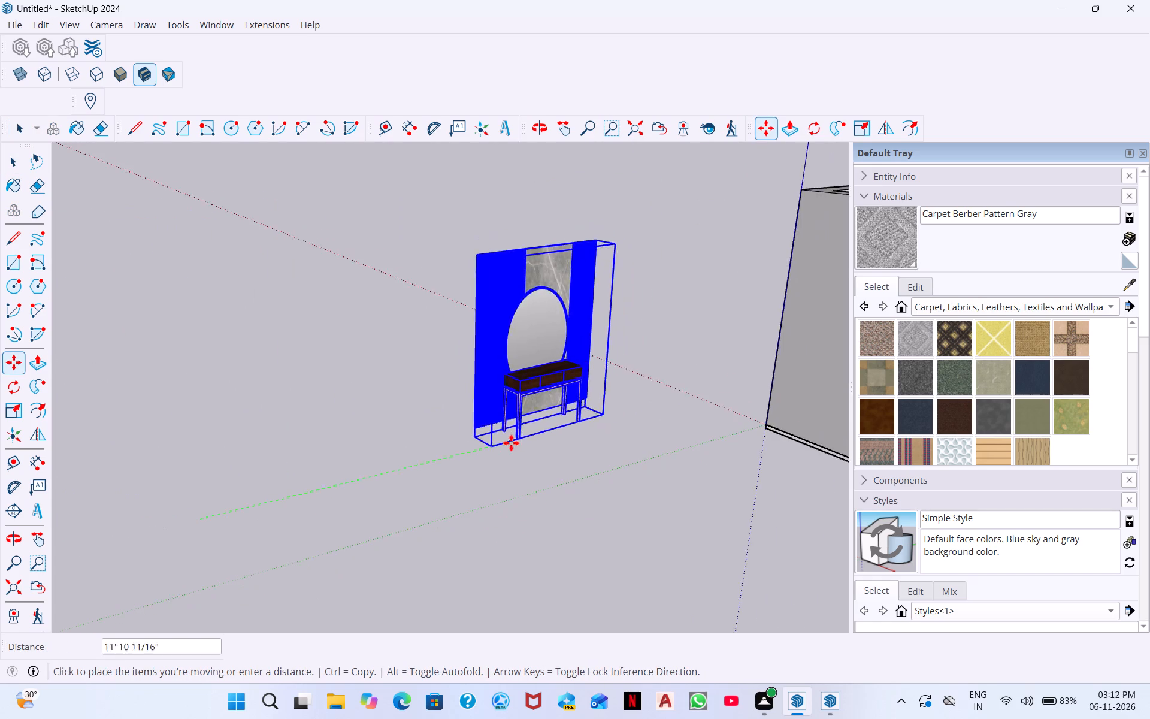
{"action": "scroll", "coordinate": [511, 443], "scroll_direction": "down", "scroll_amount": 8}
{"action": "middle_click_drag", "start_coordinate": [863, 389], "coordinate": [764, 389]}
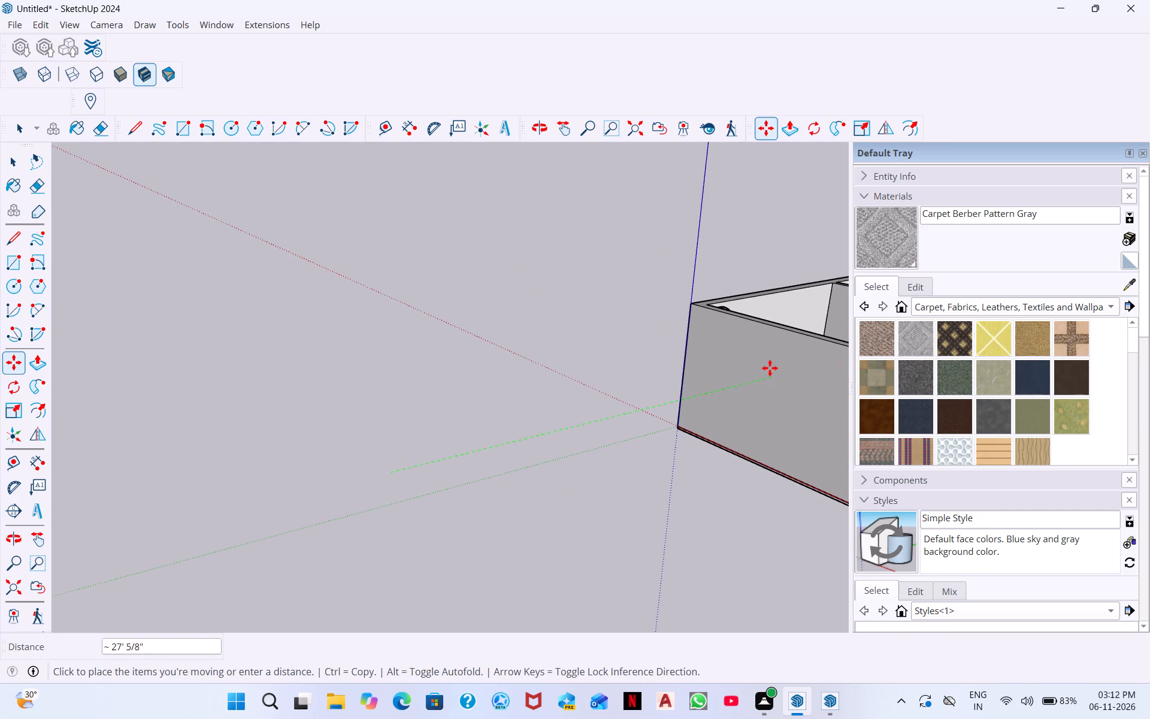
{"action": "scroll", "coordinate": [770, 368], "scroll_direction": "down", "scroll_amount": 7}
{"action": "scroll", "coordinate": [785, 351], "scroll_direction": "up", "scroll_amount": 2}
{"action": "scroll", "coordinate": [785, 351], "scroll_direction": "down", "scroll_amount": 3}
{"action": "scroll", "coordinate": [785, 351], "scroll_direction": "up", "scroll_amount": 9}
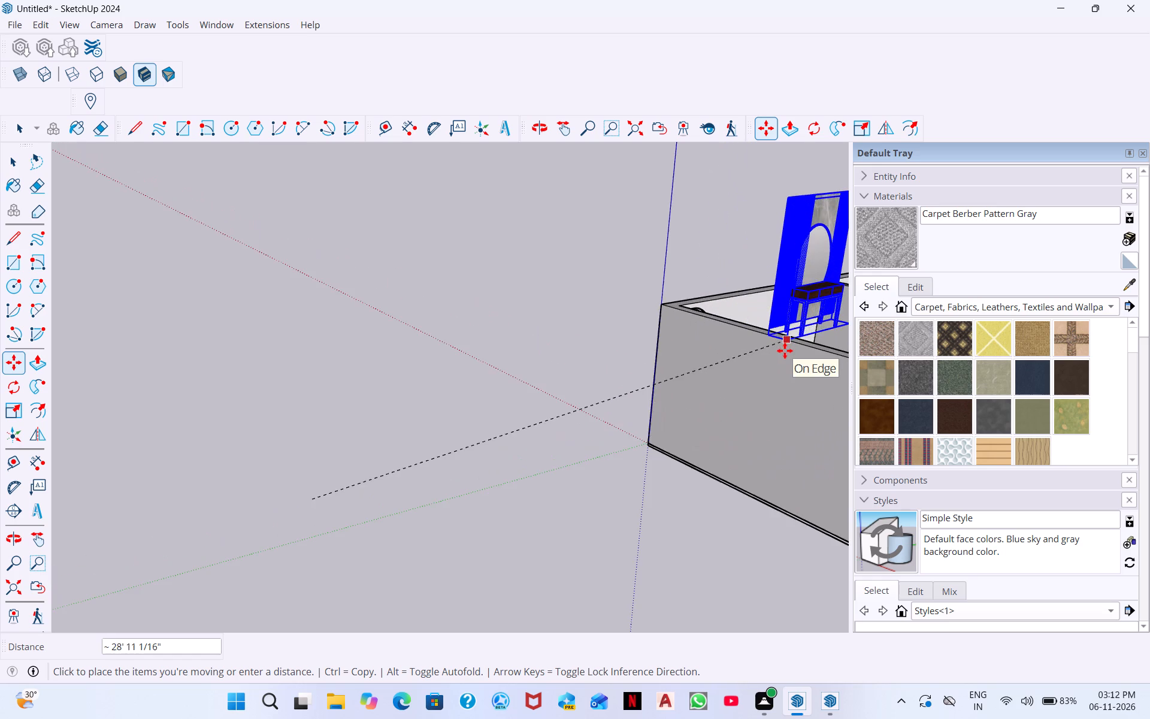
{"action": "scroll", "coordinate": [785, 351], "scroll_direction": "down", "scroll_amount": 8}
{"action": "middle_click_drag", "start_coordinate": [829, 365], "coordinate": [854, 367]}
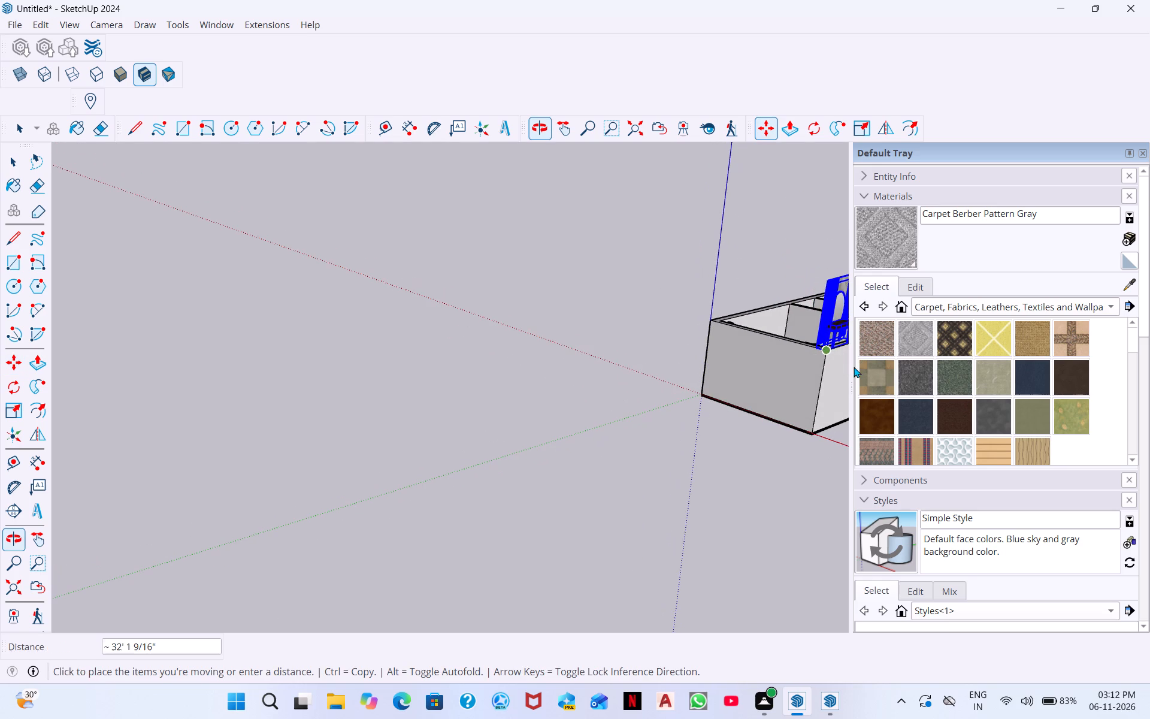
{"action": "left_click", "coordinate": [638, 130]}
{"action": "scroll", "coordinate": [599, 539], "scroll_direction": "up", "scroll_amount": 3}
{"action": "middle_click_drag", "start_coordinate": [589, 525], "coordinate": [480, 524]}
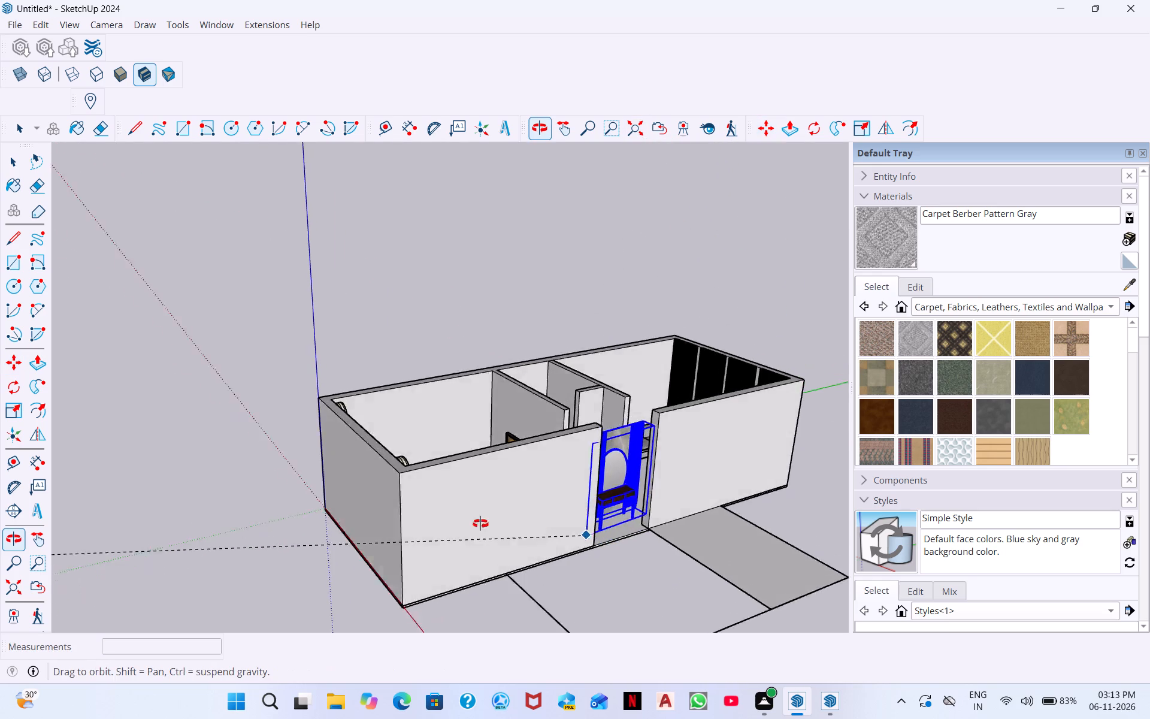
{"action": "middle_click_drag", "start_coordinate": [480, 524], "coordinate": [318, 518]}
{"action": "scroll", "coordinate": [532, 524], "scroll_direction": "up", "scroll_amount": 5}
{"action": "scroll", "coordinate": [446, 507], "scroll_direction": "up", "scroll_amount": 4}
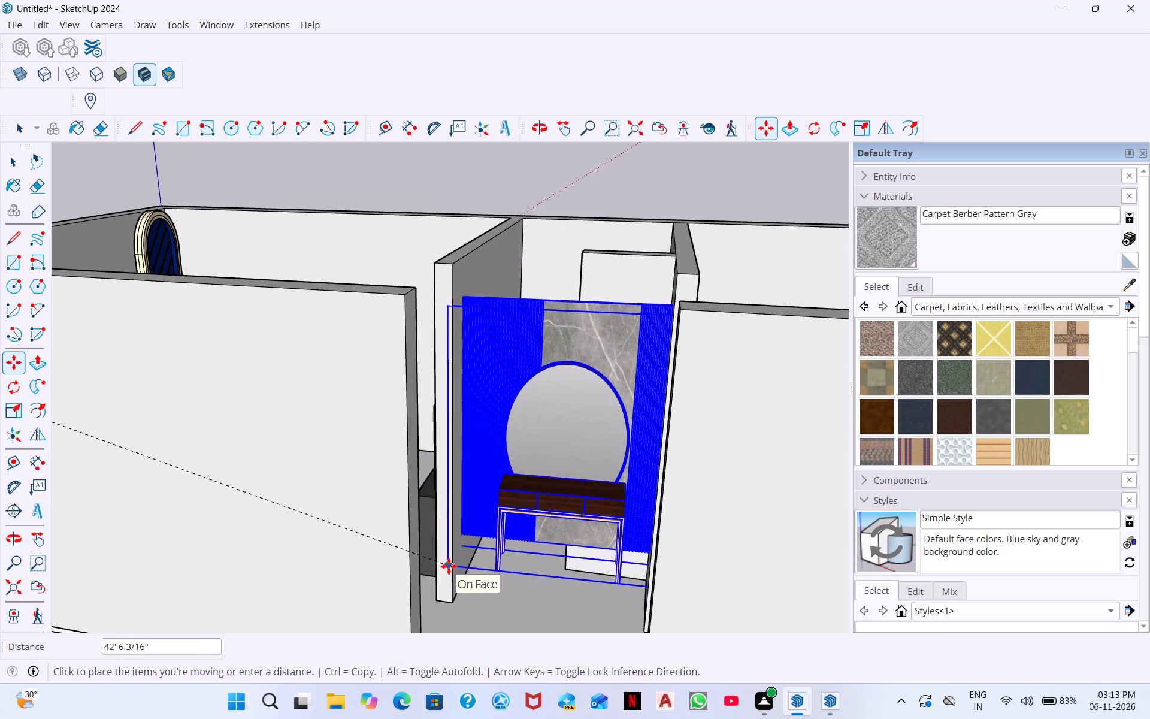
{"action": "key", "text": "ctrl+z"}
Erase the console table wall design standing outside the house.
{"action": "scroll", "coordinate": [336, 484], "scroll_direction": "down", "scroll_amount": 20}
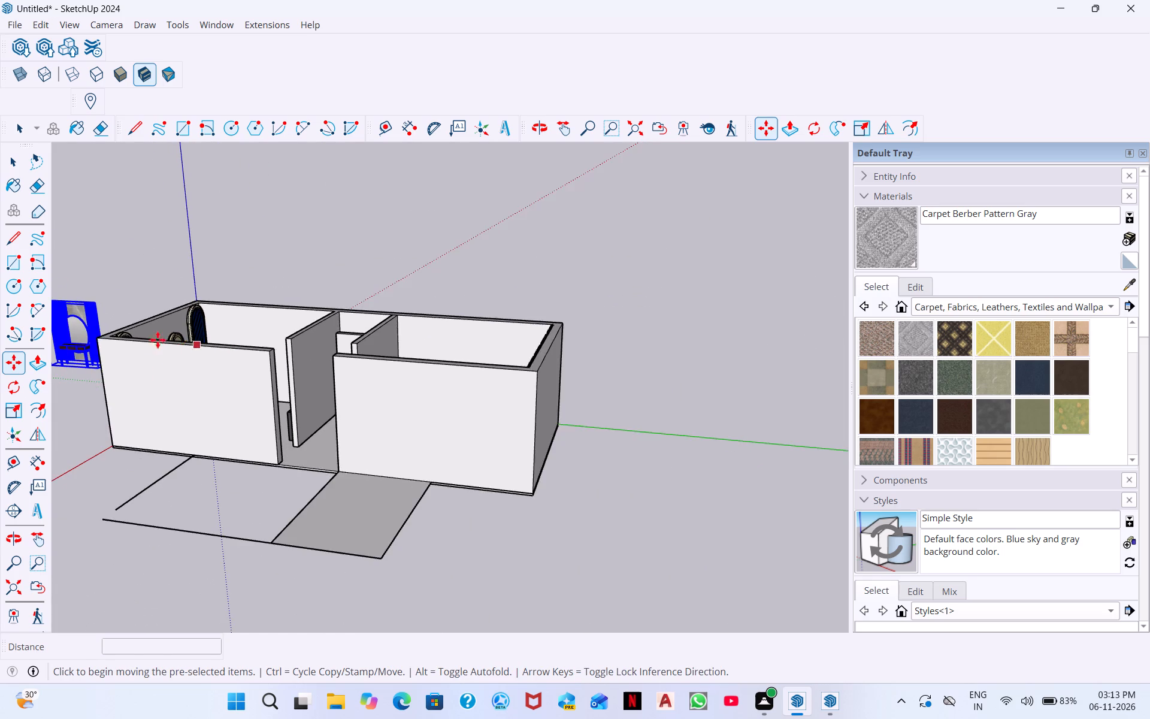
{"action": "scroll", "coordinate": [158, 340], "scroll_direction": "down", "scroll_amount": 2}
{"action": "scroll", "coordinate": [41, 358], "scroll_direction": "down", "scroll_amount": 1}
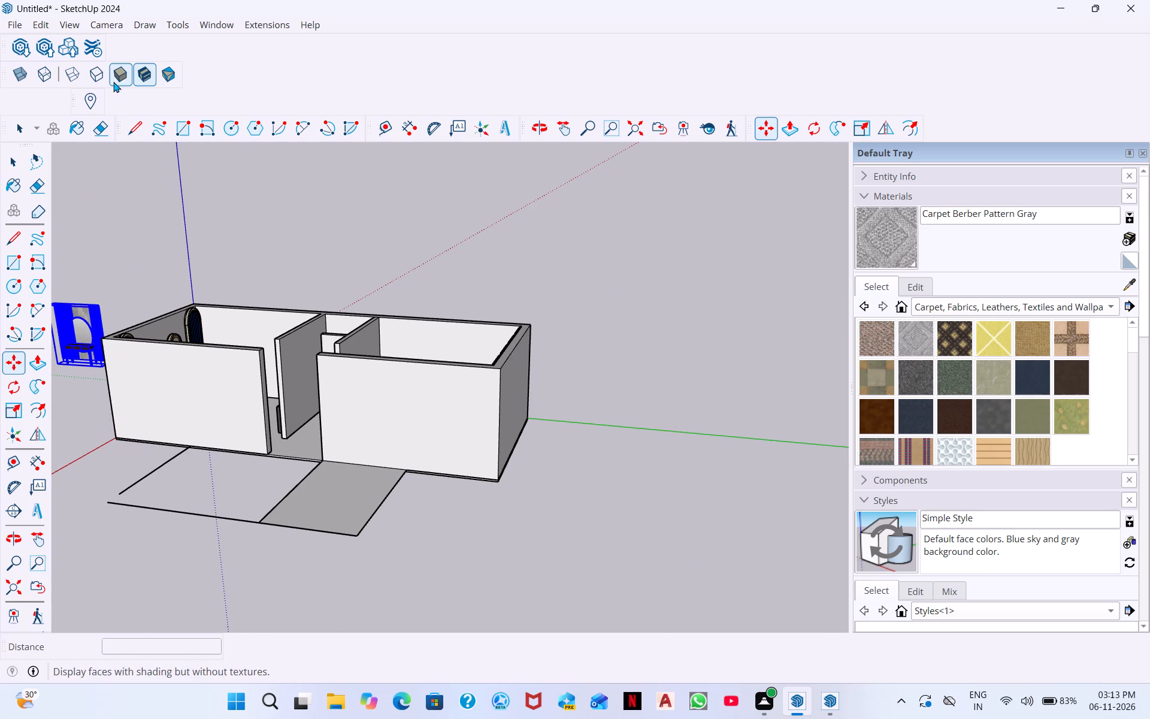
{"action": "left_click", "coordinate": [102, 129]}
{"action": "left_click_drag", "start_coordinate": [98, 314], "coordinate": [90, 328]}
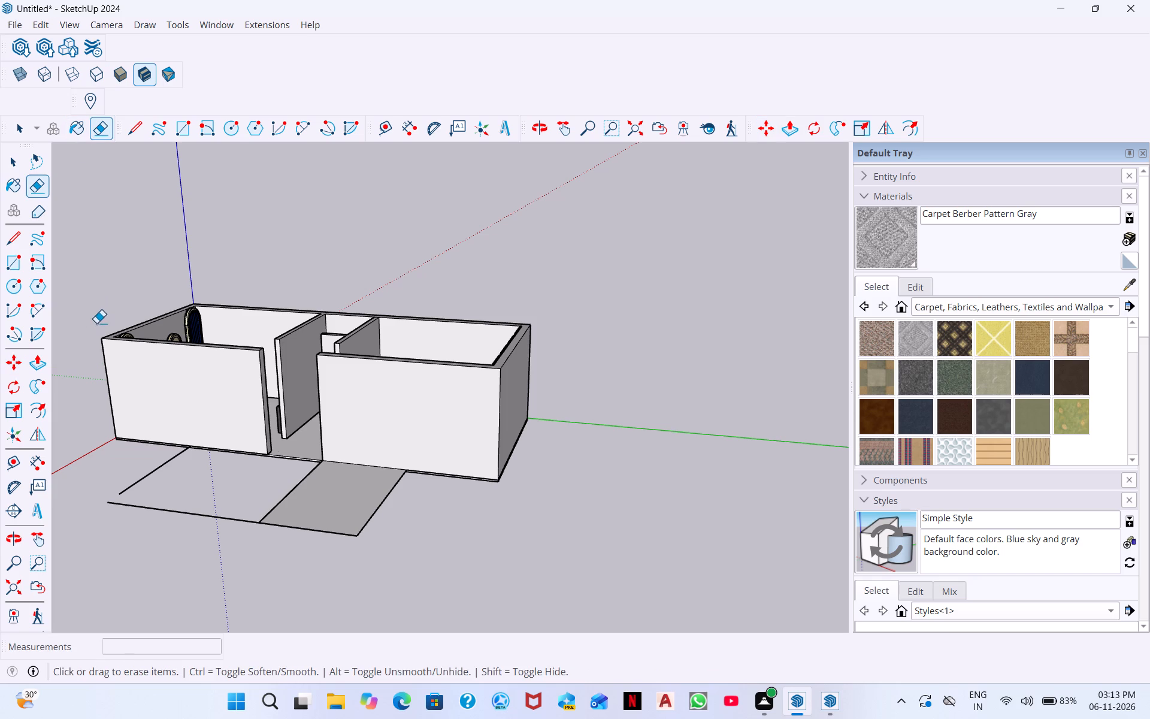
Open 3D Warehouse to look for a replacement wall design model.
{"action": "scroll", "coordinate": [78, 252], "scroll_direction": "down", "scroll_amount": 3}
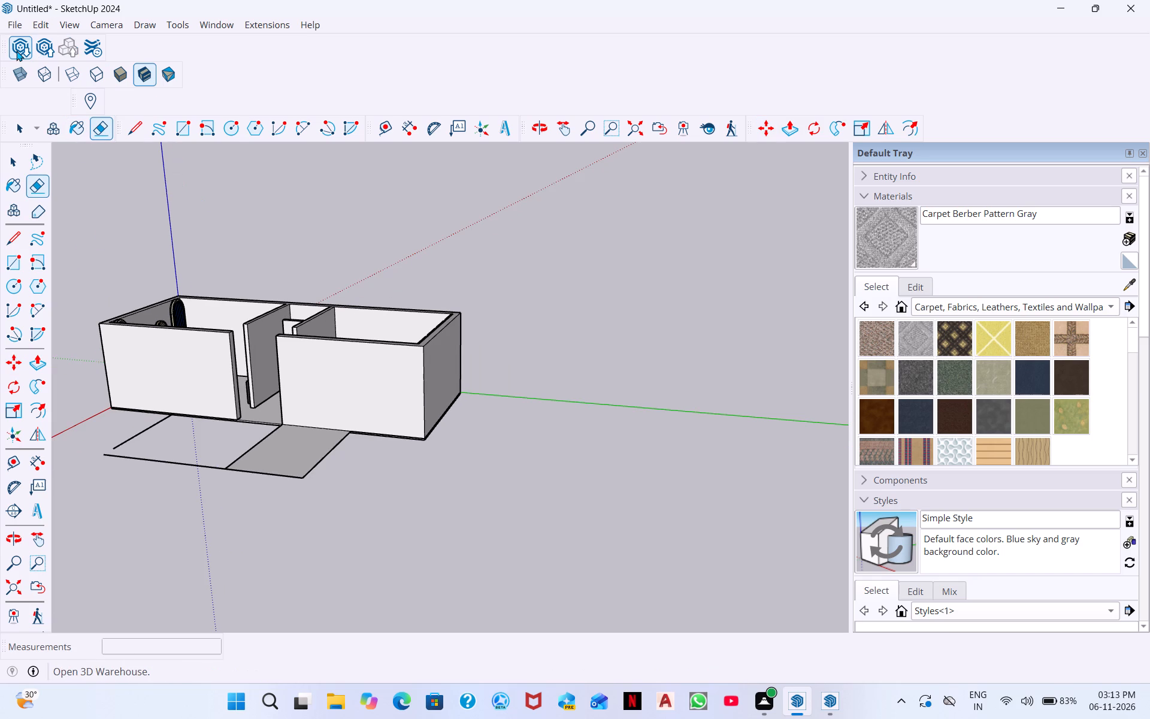
{"action": "left_click", "coordinate": [16, 50]}
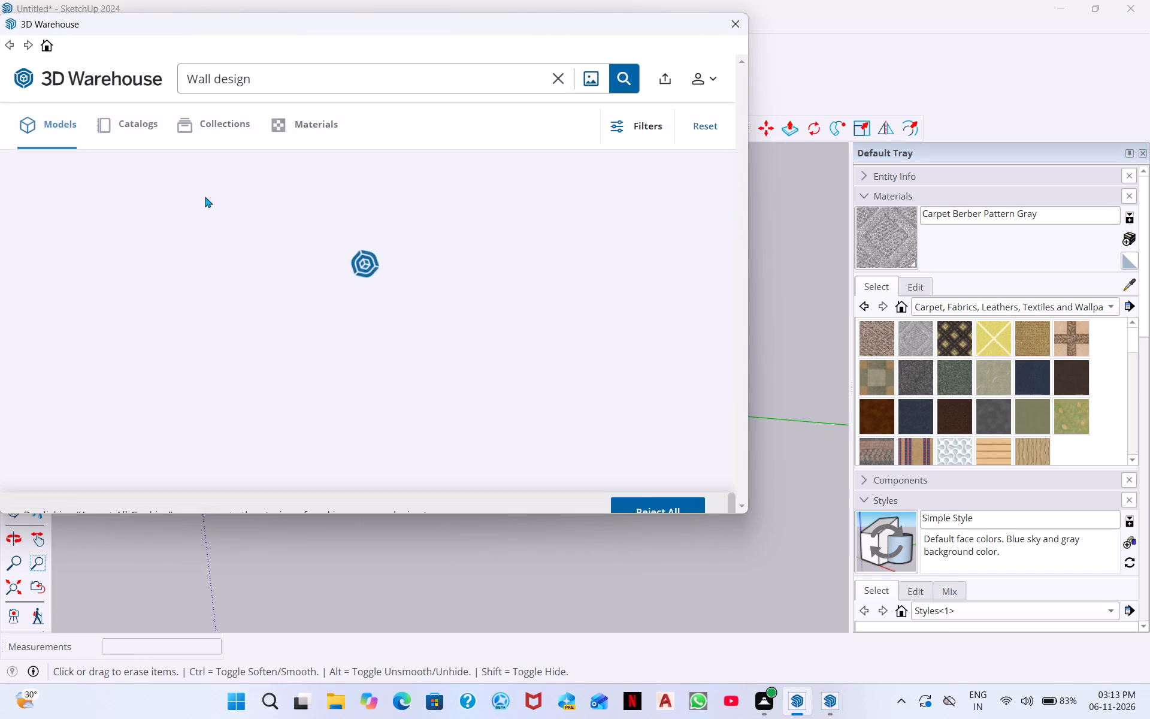
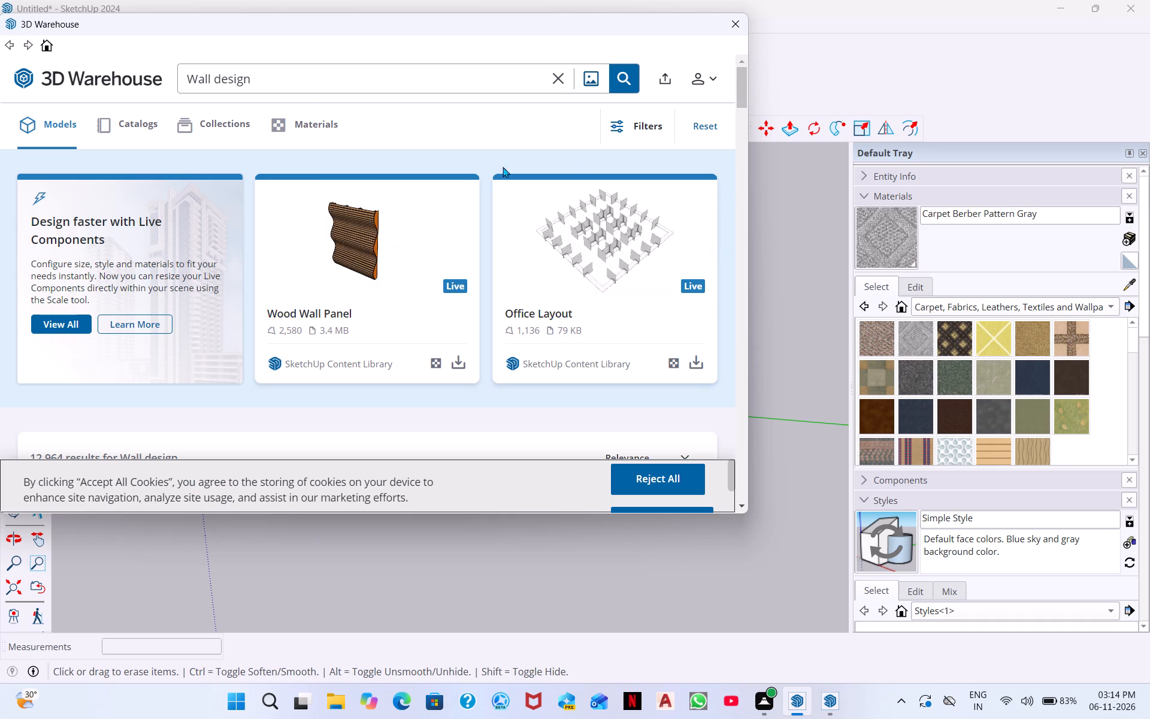
Browse the 3D Warehouse results for "Wall design" to find a suitable replacement wall model.
{"action": "scroll", "coordinate": [228, 230], "scroll_direction": "down", "scroll_amount": 3}
{"action": "scroll", "coordinate": [402, 274], "scroll_direction": "down", "scroll_amount": 2}
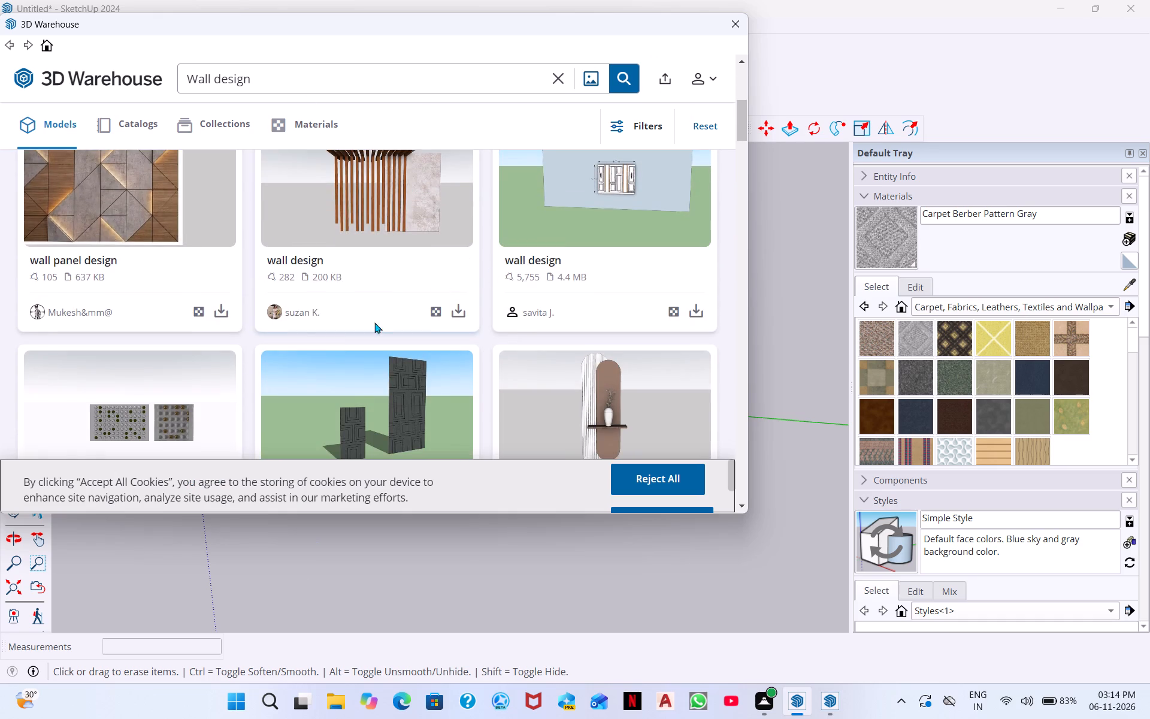
{"action": "scroll", "coordinate": [391, 338], "scroll_direction": "down", "scroll_amount": 4}
{"action": "scroll", "coordinate": [491, 348], "scroll_direction": "down", "scroll_amount": 2}
{"action": "scroll", "coordinate": [588, 349], "scroll_direction": "down", "scroll_amount": 2}
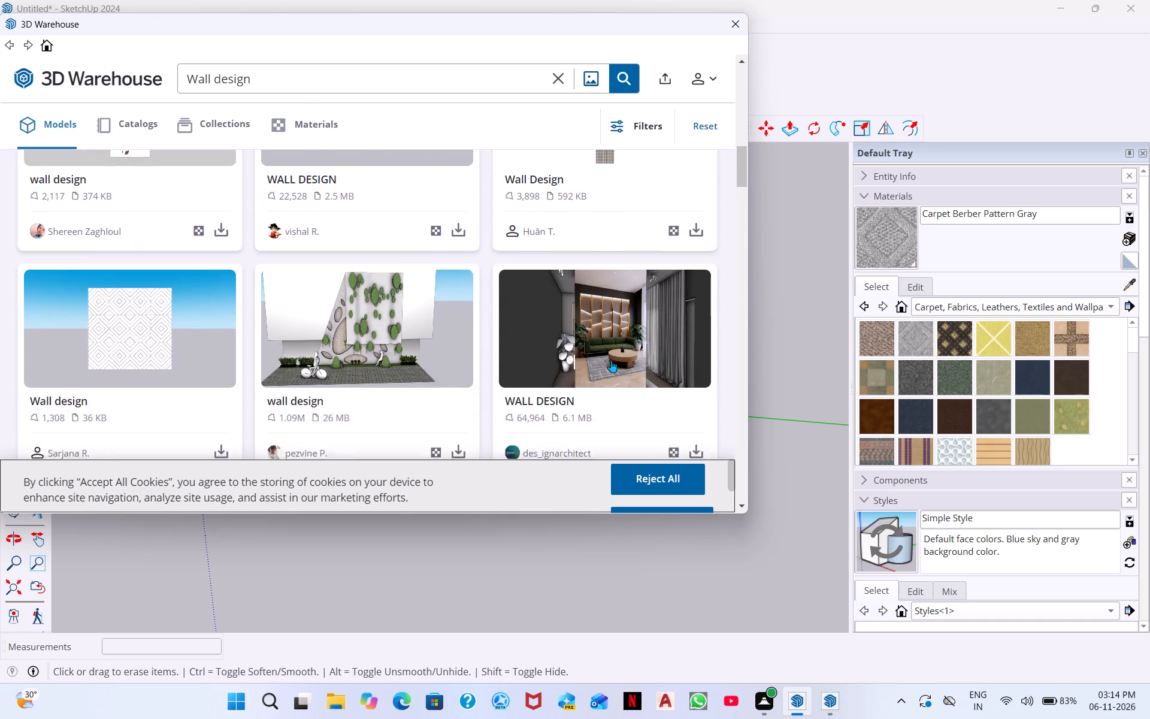
{"action": "scroll", "coordinate": [303, 386], "scroll_direction": "down", "scroll_amount": 1}
{"action": "scroll", "coordinate": [482, 325], "scroll_direction": "down", "scroll_amount": 3}
{"action": "scroll", "coordinate": [564, 327], "scroll_direction": "down", "scroll_amount": 3}
{"action": "scroll", "coordinate": [626, 327], "scroll_direction": "down", "scroll_amount": 2}
{"action": "scroll", "coordinate": [483, 377], "scroll_direction": "down", "scroll_amount": 2}
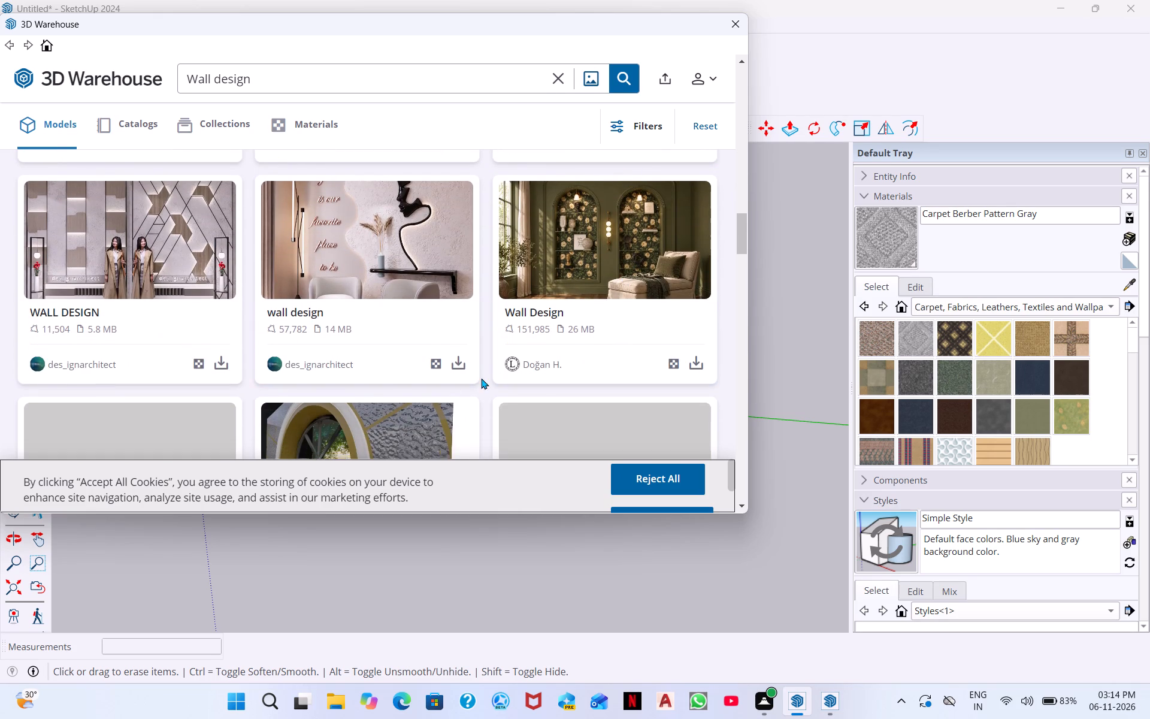
{"action": "scroll", "coordinate": [481, 378], "scroll_direction": "down", "scroll_amount": 3}
{"action": "scroll", "coordinate": [456, 358], "scroll_direction": "up", "scroll_amount": 1}
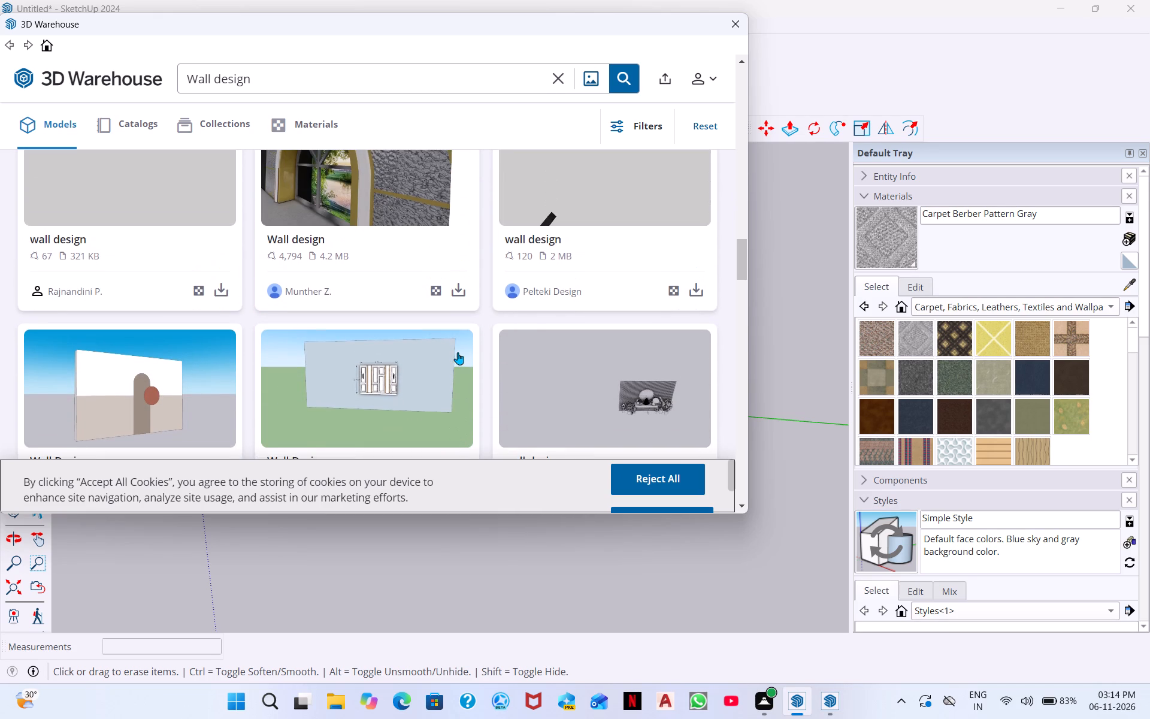
{"action": "scroll", "coordinate": [375, 247], "scroll_direction": "up", "scroll_amount": 2}
{"action": "scroll", "coordinate": [375, 247], "scroll_direction": "down", "scroll_amount": 5}
{"action": "scroll", "coordinate": [419, 243], "scroll_direction": "up", "scroll_amount": 4}
{"action": "scroll", "coordinate": [419, 243], "scroll_direction": "down", "scroll_amount": 3}
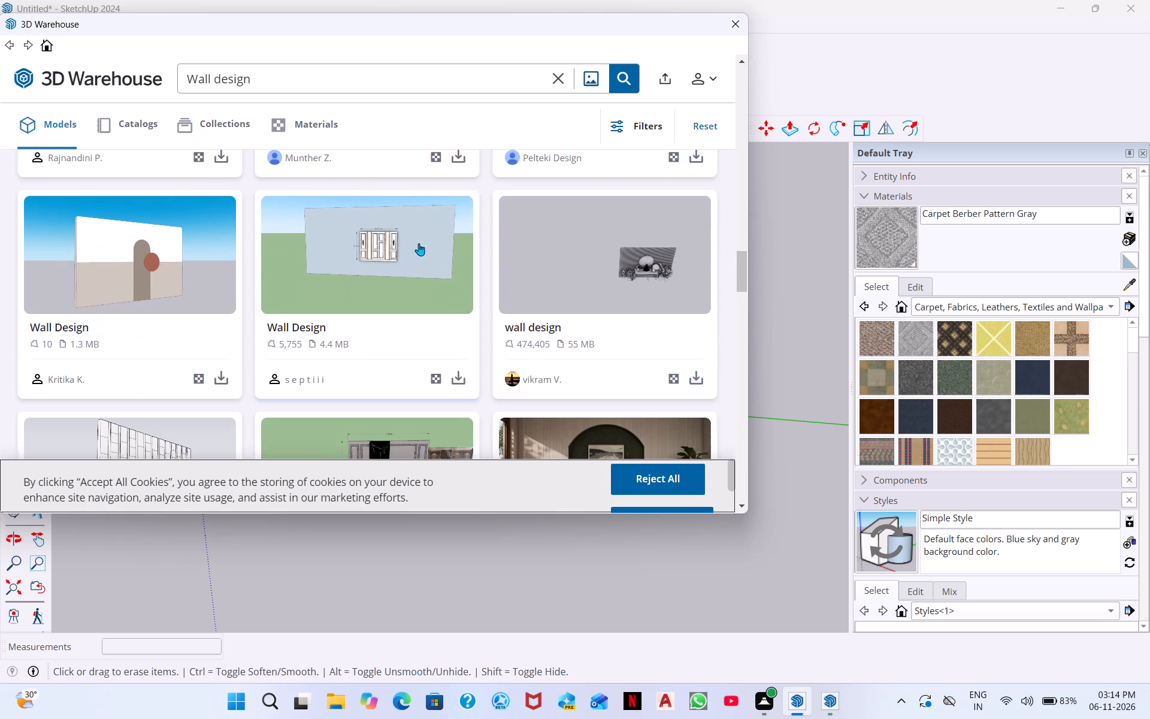
Search 3D Warehouse models for "Wall design pebbles" and look over the results.
{"action": "left_click", "coordinate": [270, 90]}
{"action": "key", "text": "space"}
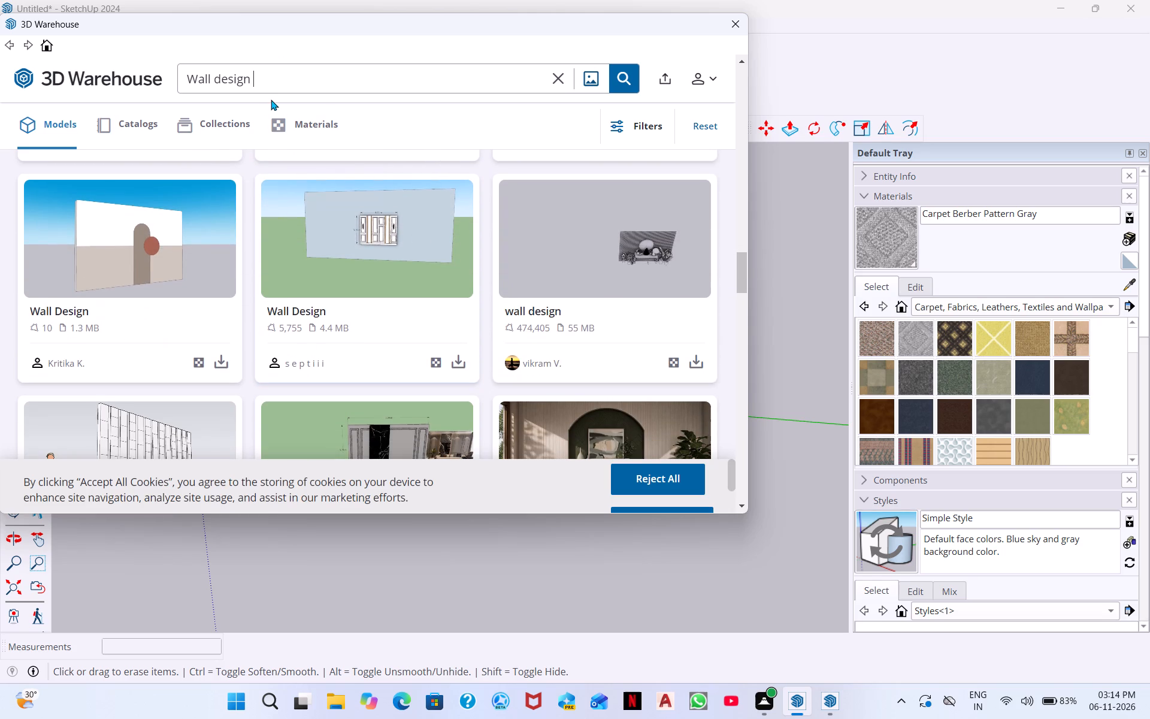
{"action": "type", "text": "pebbles"}
{"action": "key", "text": "space"}
{"action": "key", "text": "Return"}
{"action": "key", "text": "Return"}
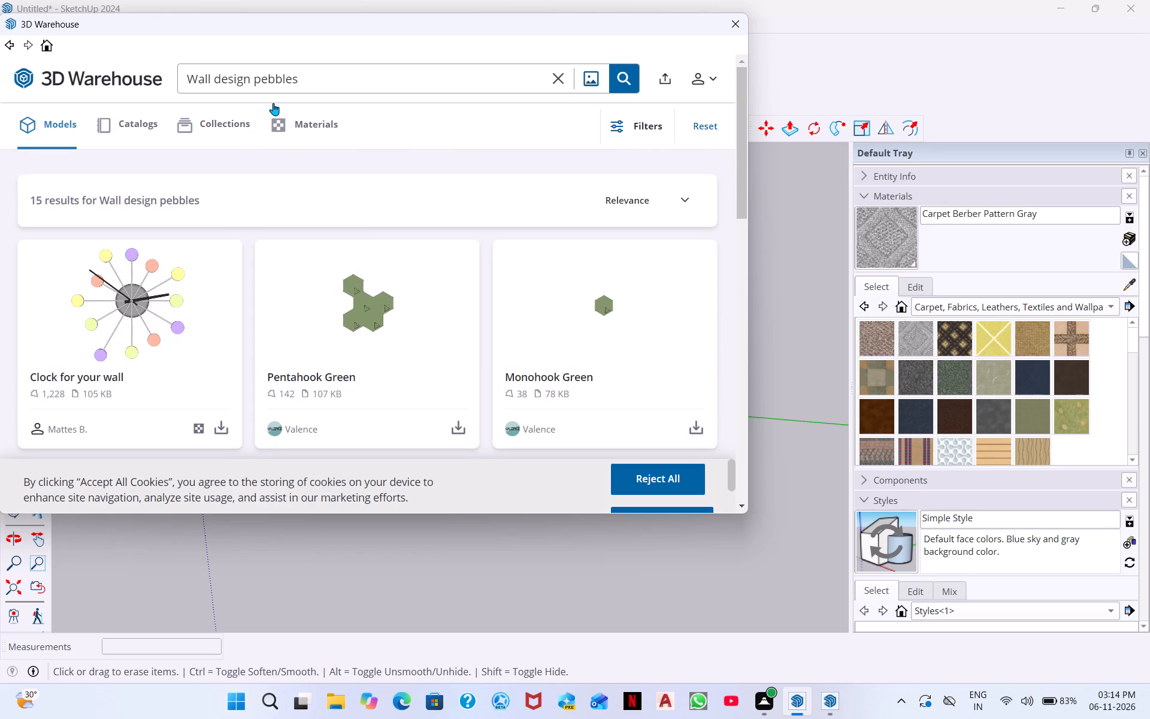
{"action": "scroll", "coordinate": [379, 381], "scroll_direction": "down", "scroll_amount": 6}
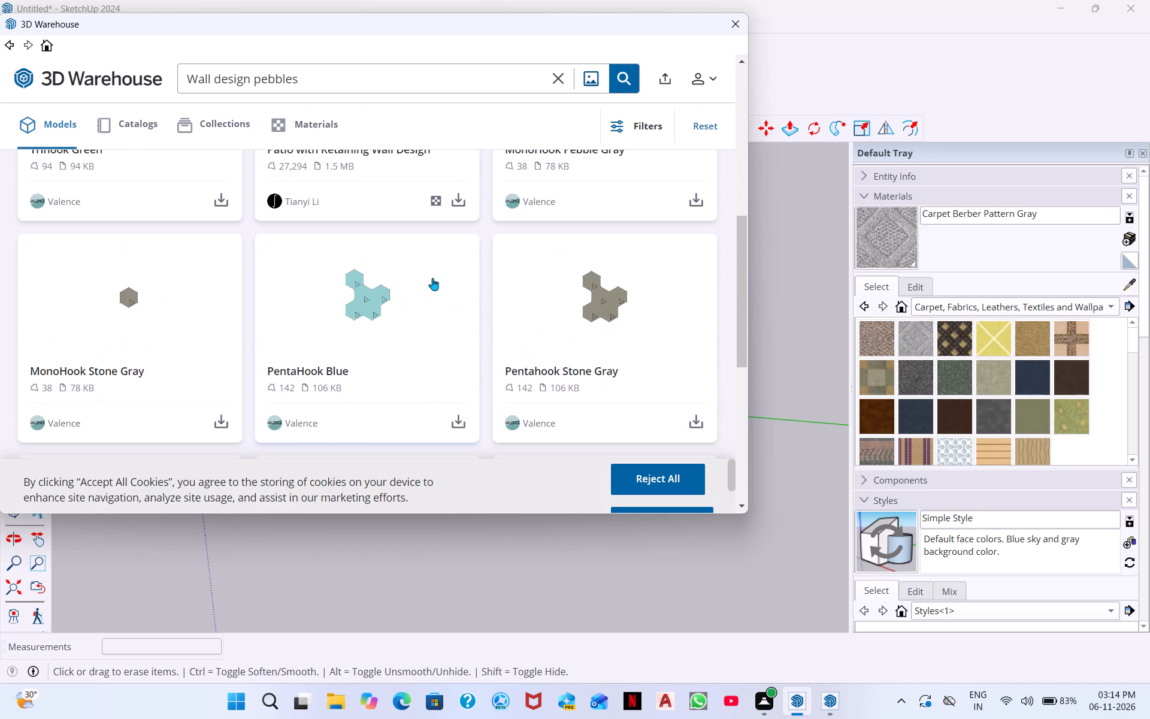
{"action": "scroll", "coordinate": [432, 278], "scroll_direction": "up", "scroll_amount": 3}
Change the model search to "Wall design of stones".
{"action": "left_click_drag", "start_coordinate": [308, 88], "coordinate": [248, 92]}
{"action": "key", "text": "BackSpace"}
{"action": "key", "text": "space"}
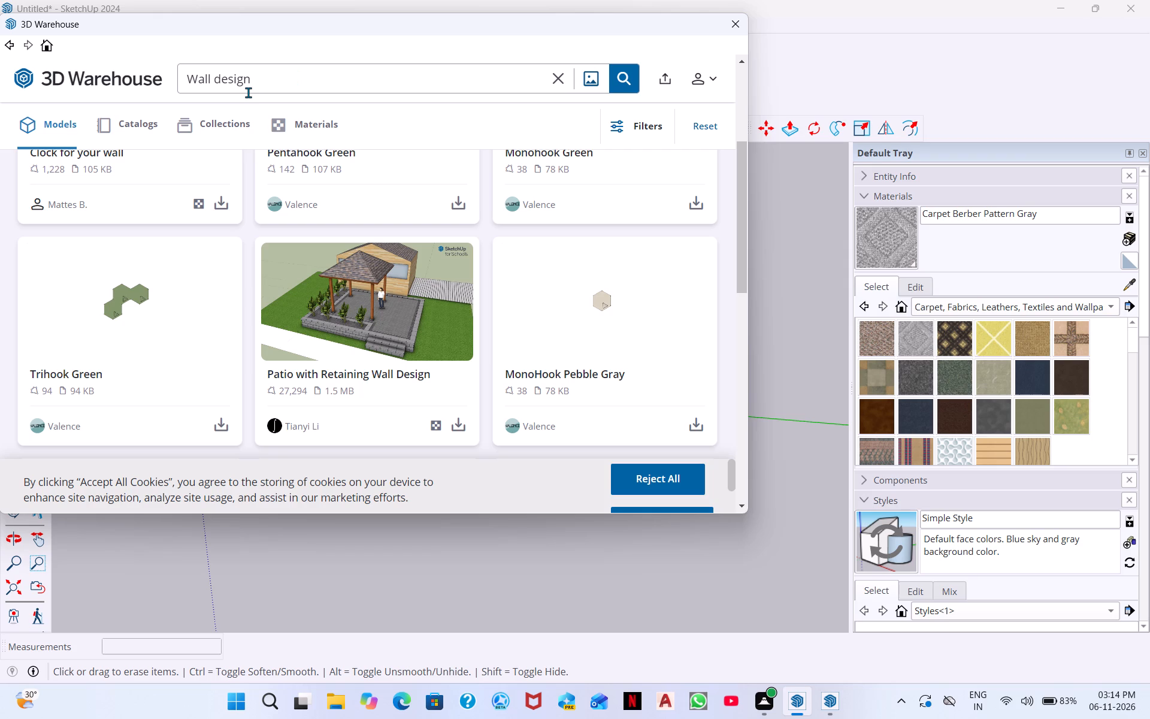
{"action": "type", "text": "of s"}
{"action": "type", "text": "tones"}
{"action": "key", "text": "space"}
{"action": "key", "text": "Return"}
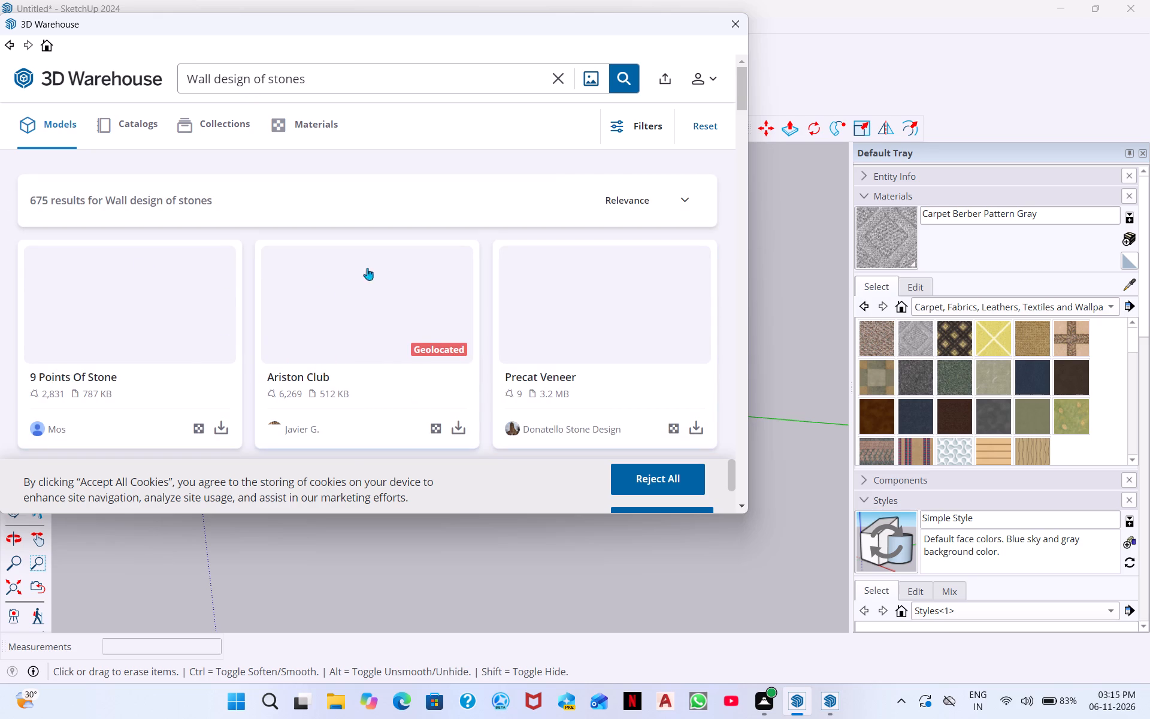
Browse the stone wall design results for a model that suits the house wall.
{"action": "scroll", "coordinate": [475, 350], "scroll_direction": "down", "scroll_amount": 2}
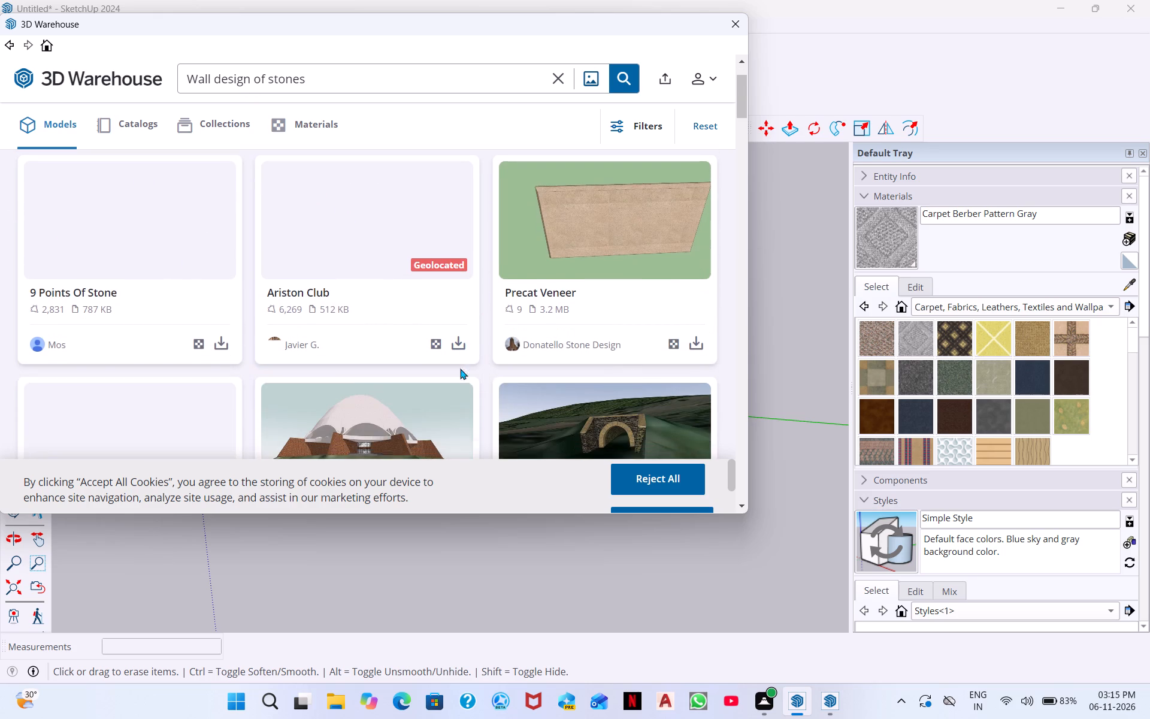
{"action": "scroll", "coordinate": [405, 364], "scroll_direction": "down", "scroll_amount": 4}
{"action": "scroll", "coordinate": [332, 350], "scroll_direction": "down", "scroll_amount": 3}
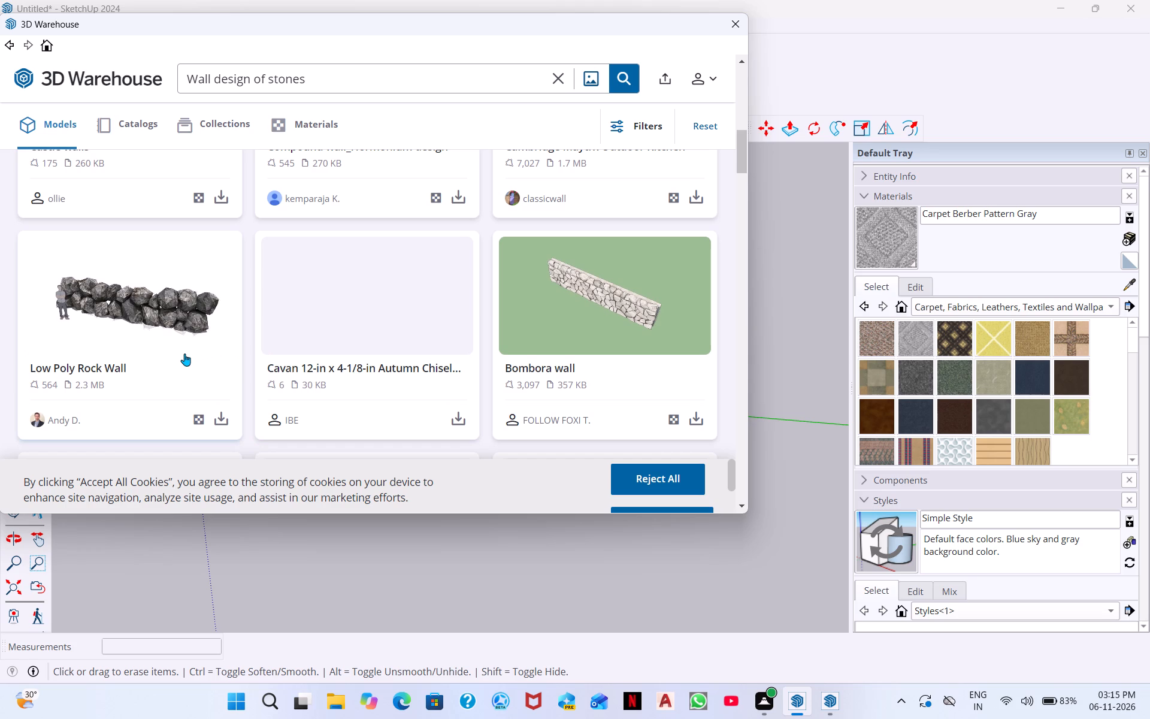
{"action": "scroll", "coordinate": [125, 328], "scroll_direction": "down", "scroll_amount": 3}
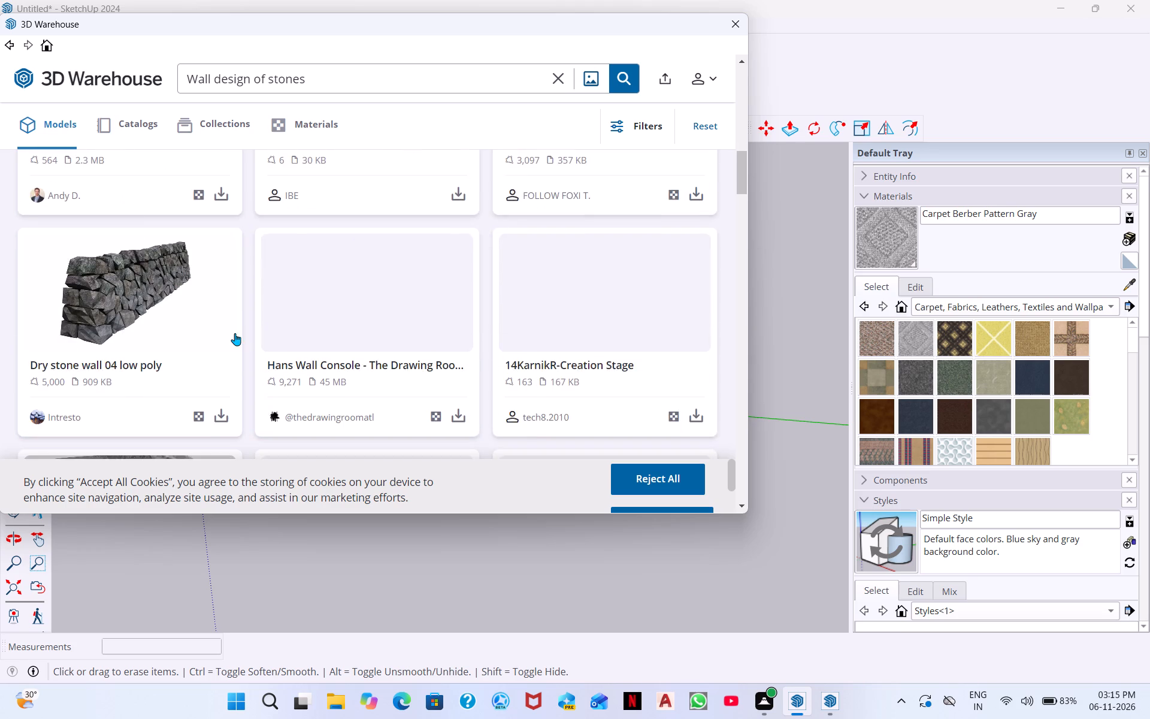
{"action": "scroll", "coordinate": [223, 327], "scroll_direction": "down", "scroll_amount": 8}
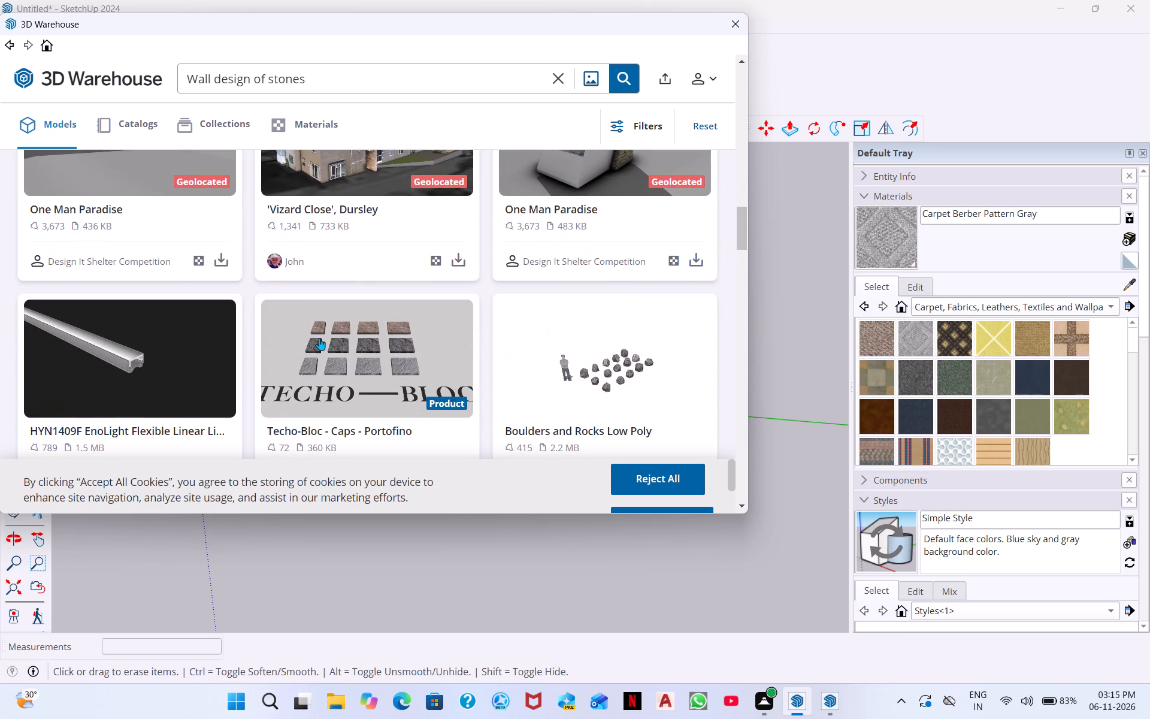
{"action": "scroll", "coordinate": [517, 392], "scroll_direction": "down", "scroll_amount": 2}
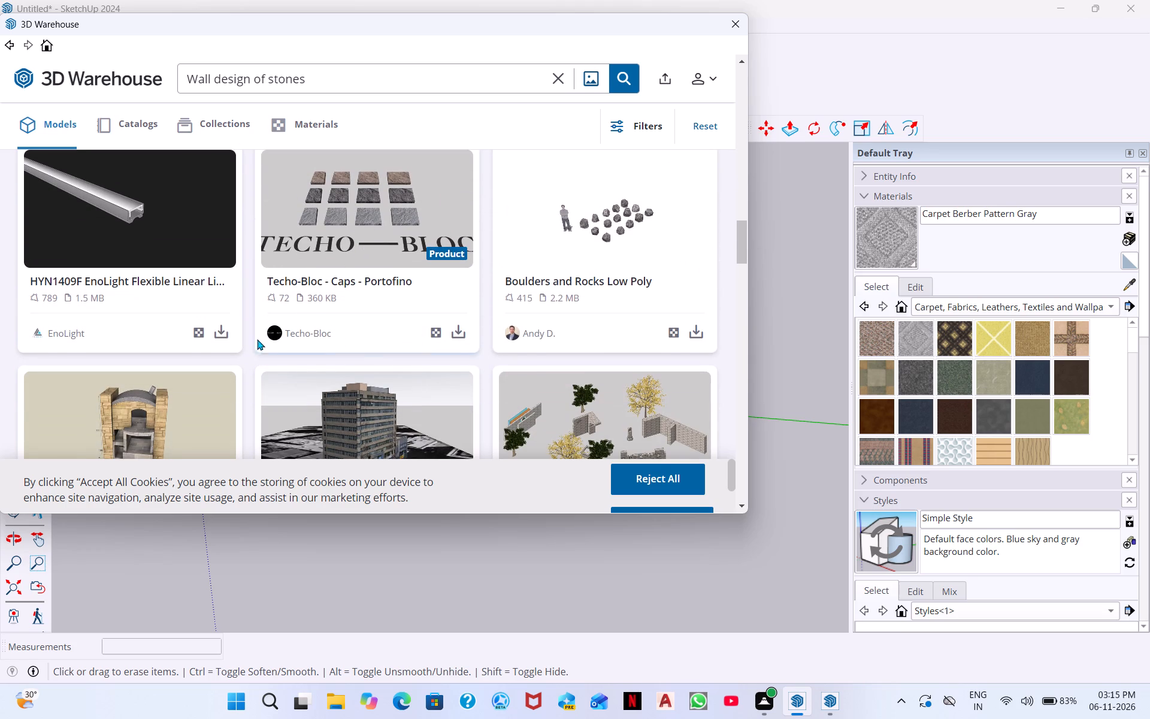
{"action": "scroll", "coordinate": [257, 347], "scroll_direction": "down", "scroll_amount": 5}
{"action": "scroll", "coordinate": [477, 304], "scroll_direction": "down", "scroll_amount": 1}
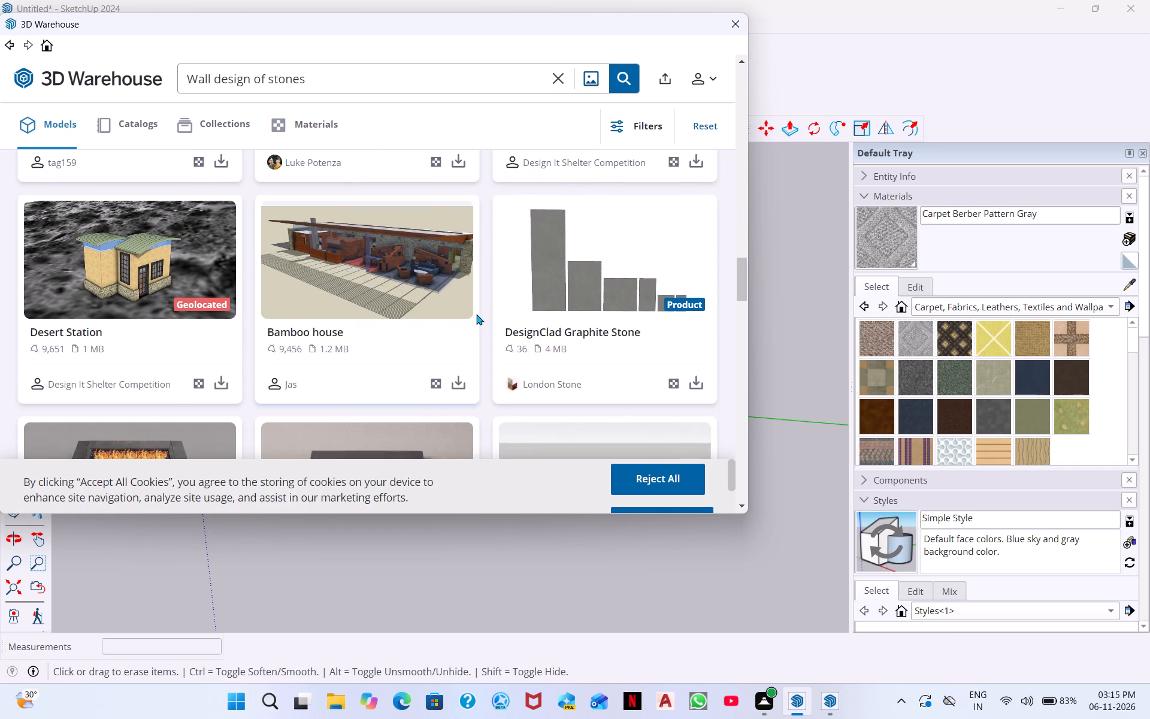
{"action": "scroll", "coordinate": [190, 425], "scroll_direction": "down", "scroll_amount": 1}
{"action": "scroll", "coordinate": [179, 376], "scroll_direction": "down", "scroll_amount": 2}
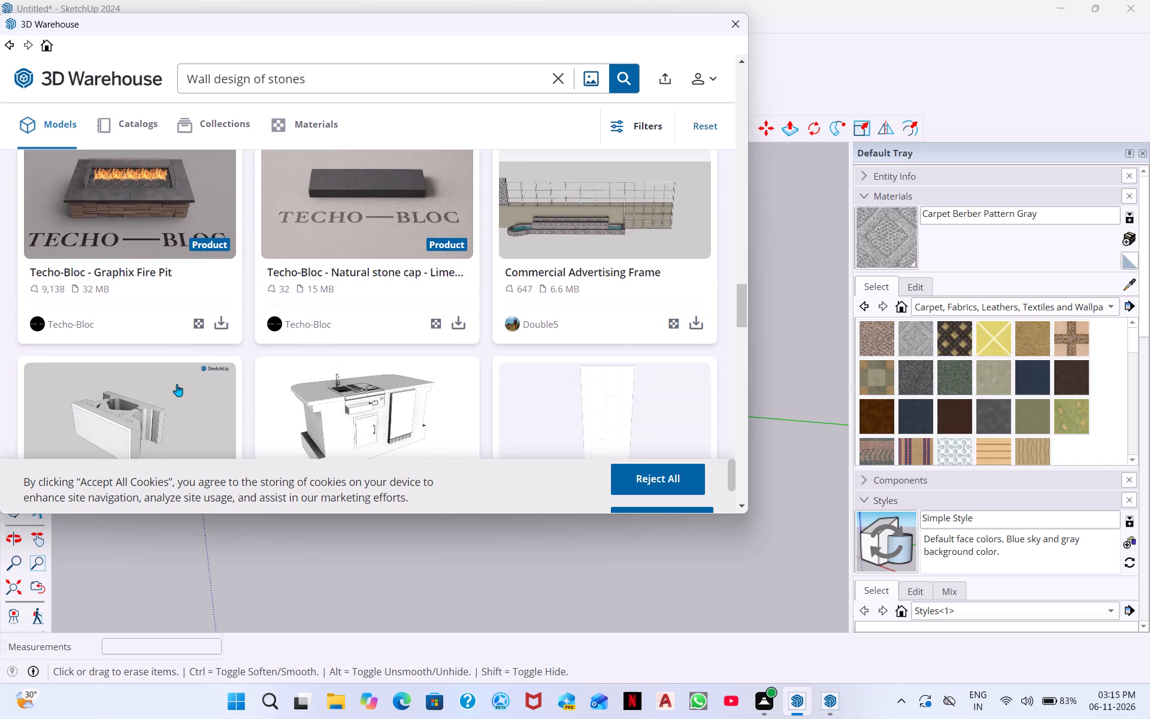
{"action": "scroll", "coordinate": [455, 364], "scroll_direction": "down", "scroll_amount": 6}
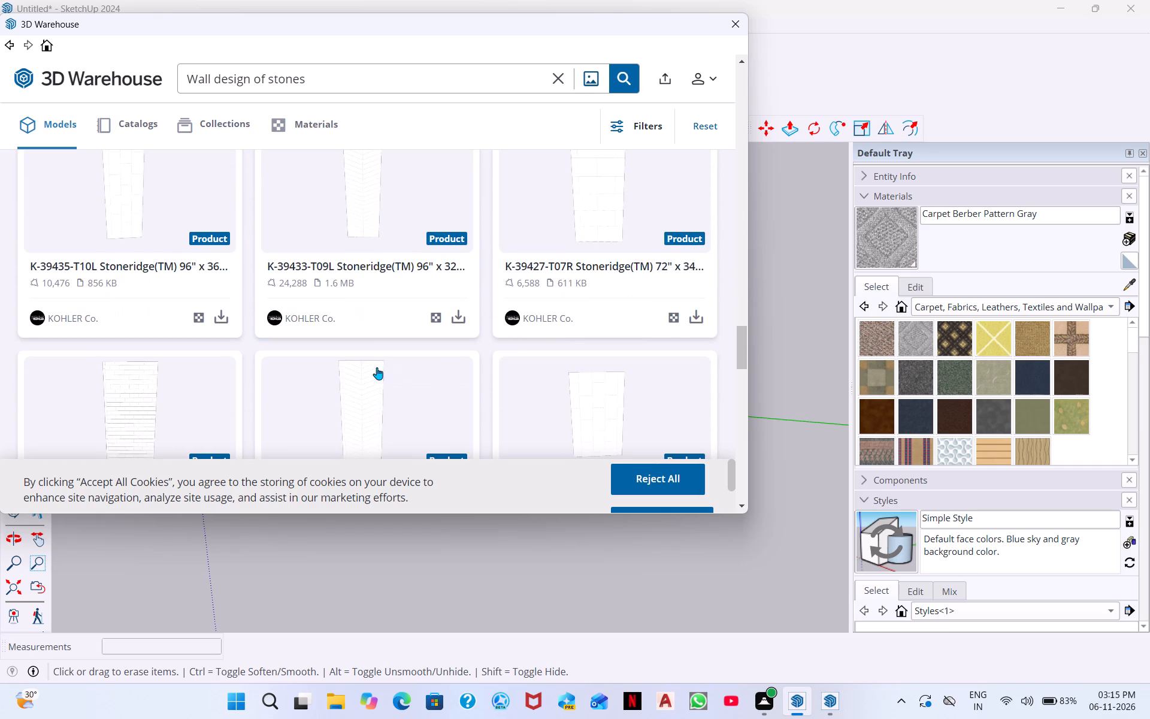
Change the model search to "Wall grass design".
{"action": "left_click_drag", "start_coordinate": [331, 93], "coordinate": [228, 80]}
{"action": "left_click_drag", "start_coordinate": [372, 77], "coordinate": [258, 78]}
{"action": "left_click_drag", "start_coordinate": [258, 78], "coordinate": [207, 70]}
{"action": "key", "text": "BackSpace"}
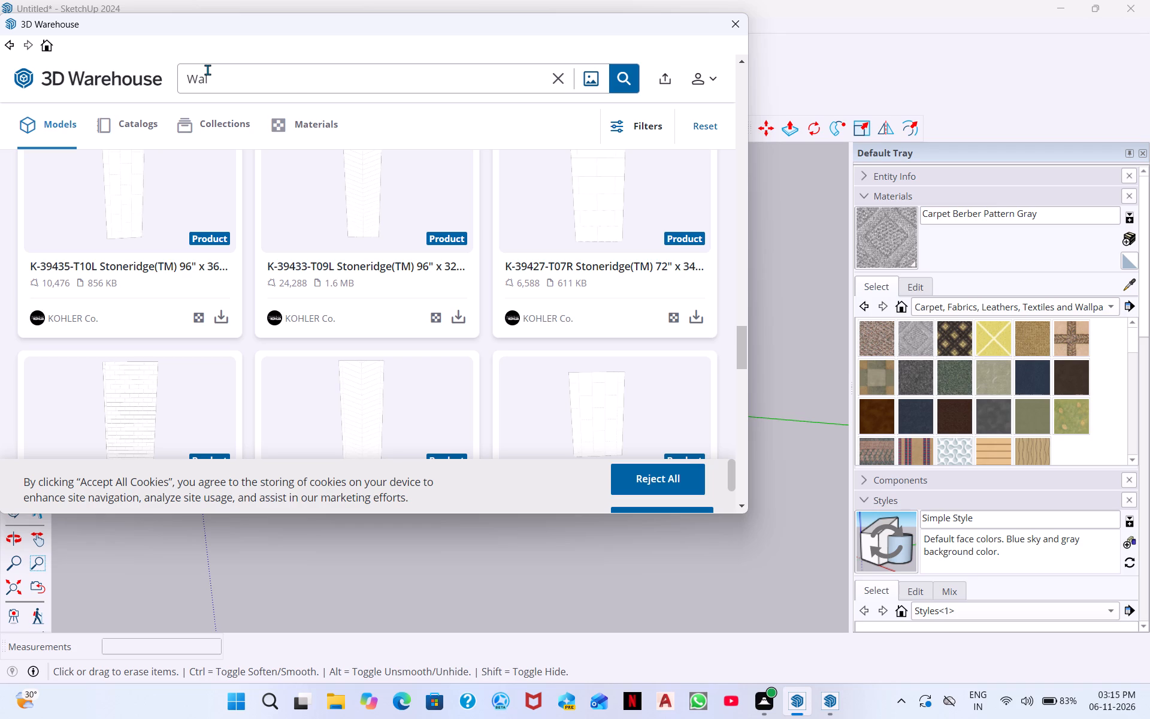
{"action": "type", "text": "l ds"}
{"action": "key", "text": "BackSpace"}
{"action": "key", "text": "BackSpace"}
{"action": "type", "text": "grass"}
{"action": "key", "text": "space"}
{"action": "type", "text": "des"}
{"action": "type", "text": "ign"}
{"action": "key", "text": "space"}
{"action": "key", "text": "Return"}
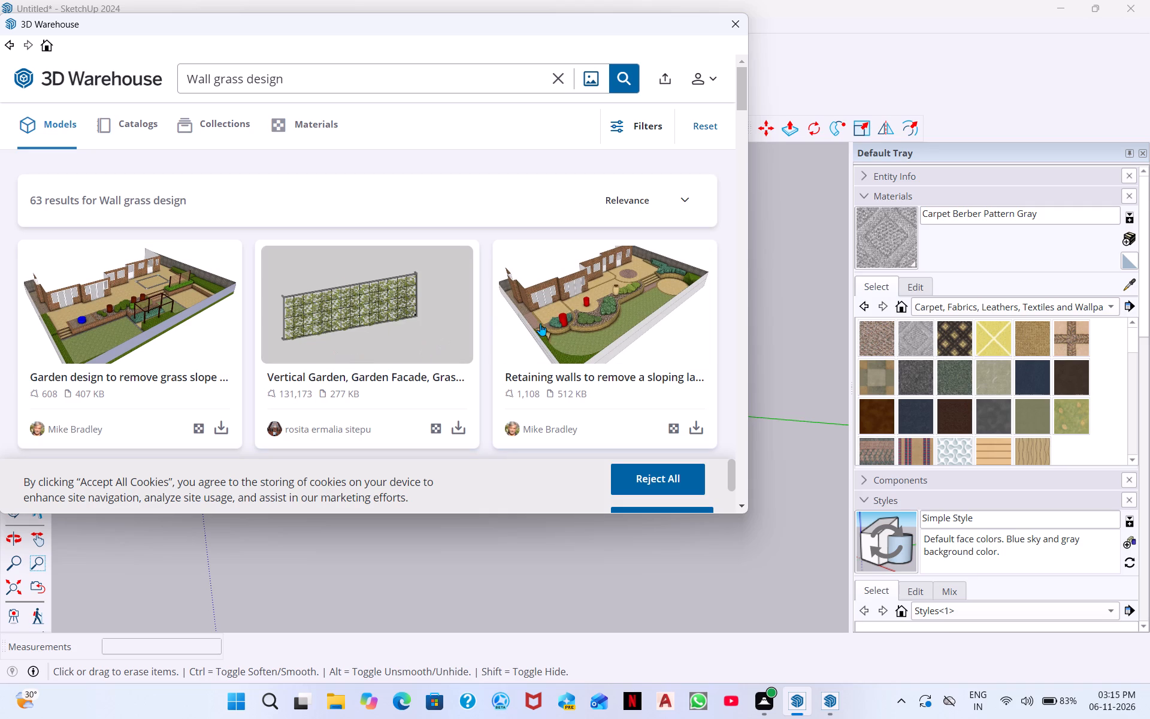
Browse the grass wall design results for a model that suits the house wall.
{"action": "scroll", "coordinate": [413, 375], "scroll_direction": "down", "scroll_amount": 4}
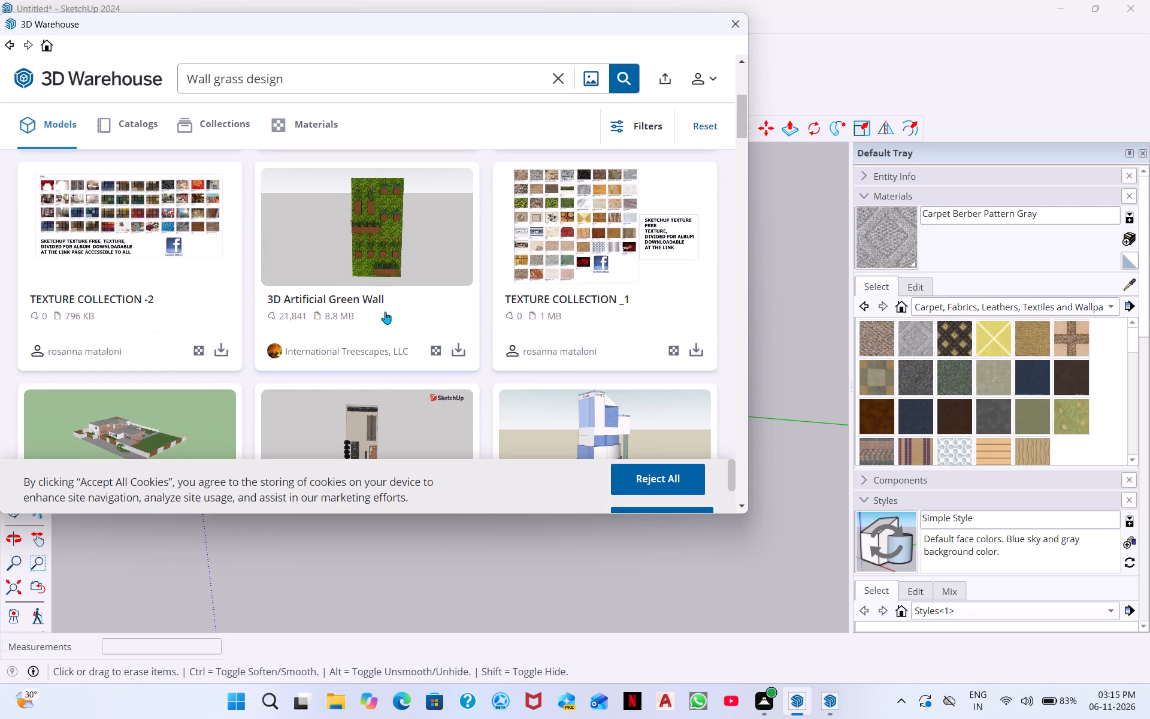
{"action": "scroll", "coordinate": [373, 327], "scroll_direction": "down", "scroll_amount": 2}
{"action": "scroll", "coordinate": [313, 331], "scroll_direction": "down", "scroll_amount": 3}
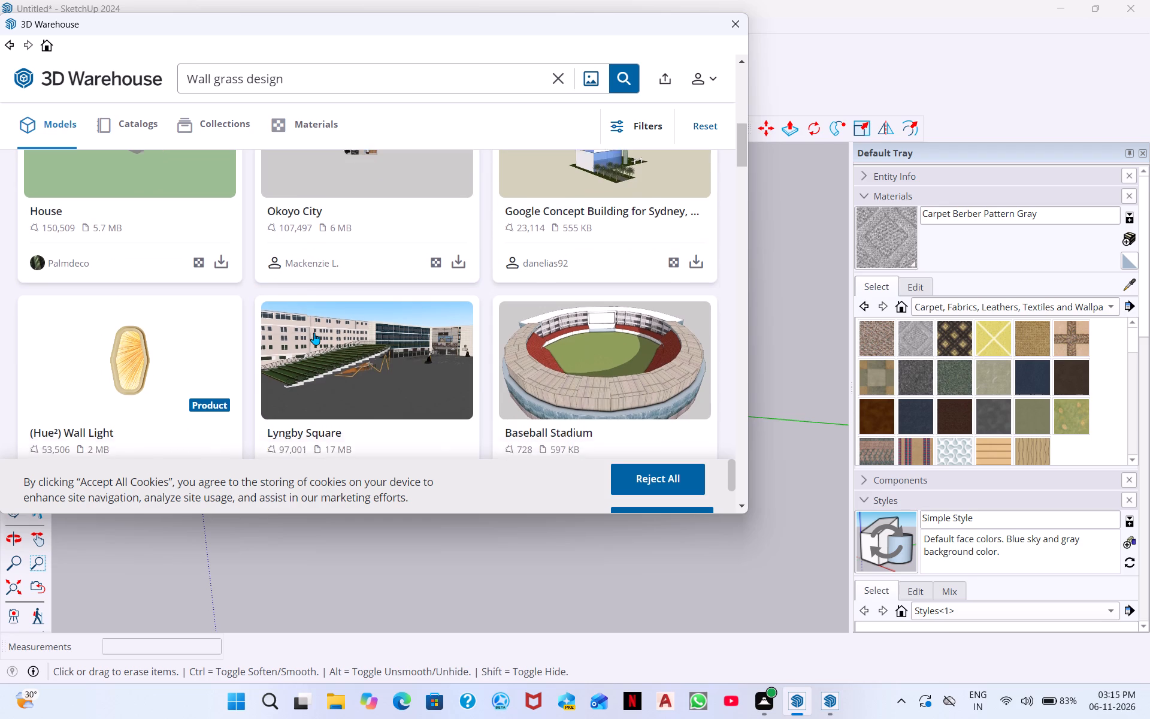
{"action": "scroll", "coordinate": [314, 333], "scroll_direction": "down", "scroll_amount": 10}
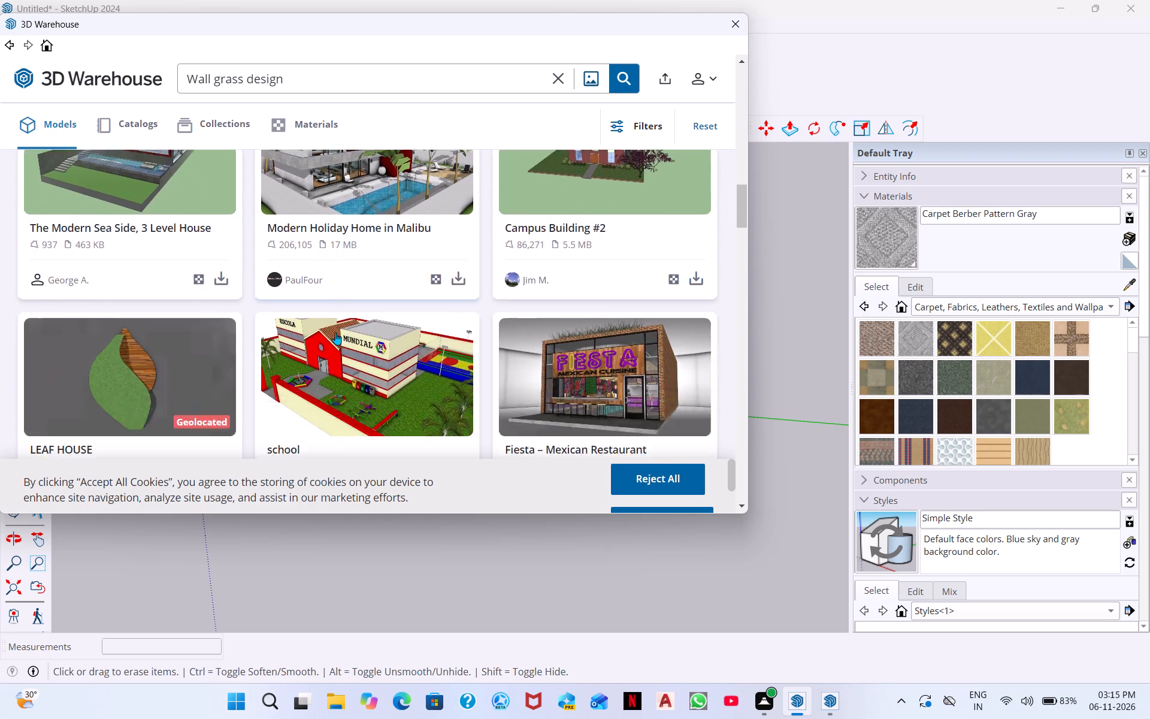
{"action": "scroll", "coordinate": [335, 333], "scroll_direction": "down", "scroll_amount": 1}
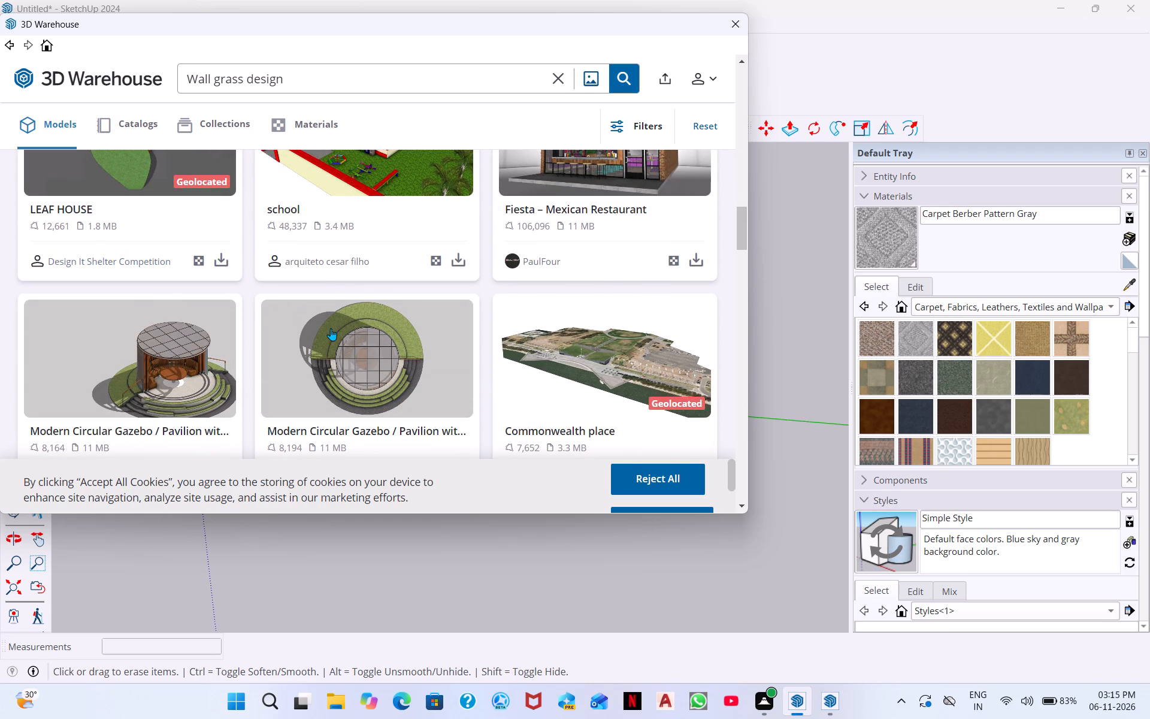
{"action": "scroll", "coordinate": [511, 367], "scroll_direction": "down", "scroll_amount": 3}
{"action": "scroll", "coordinate": [298, 356], "scroll_direction": "down", "scroll_amount": 4}
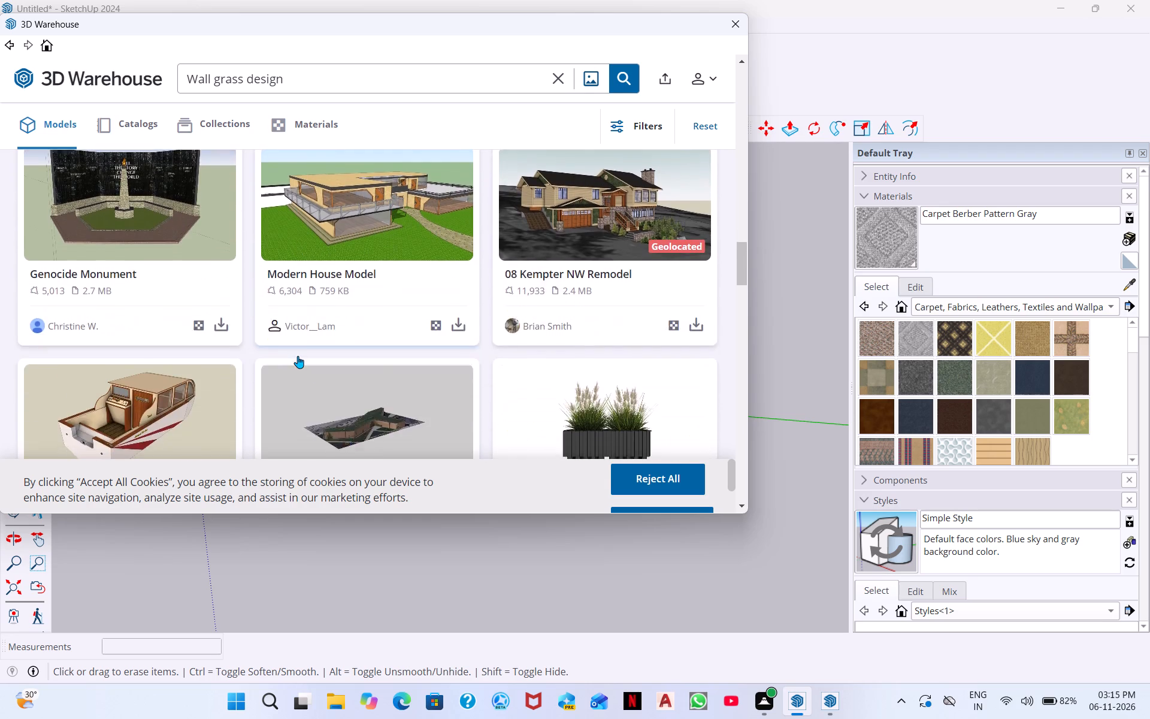
{"action": "scroll", "coordinate": [298, 356], "scroll_direction": "down", "scroll_amount": 4}
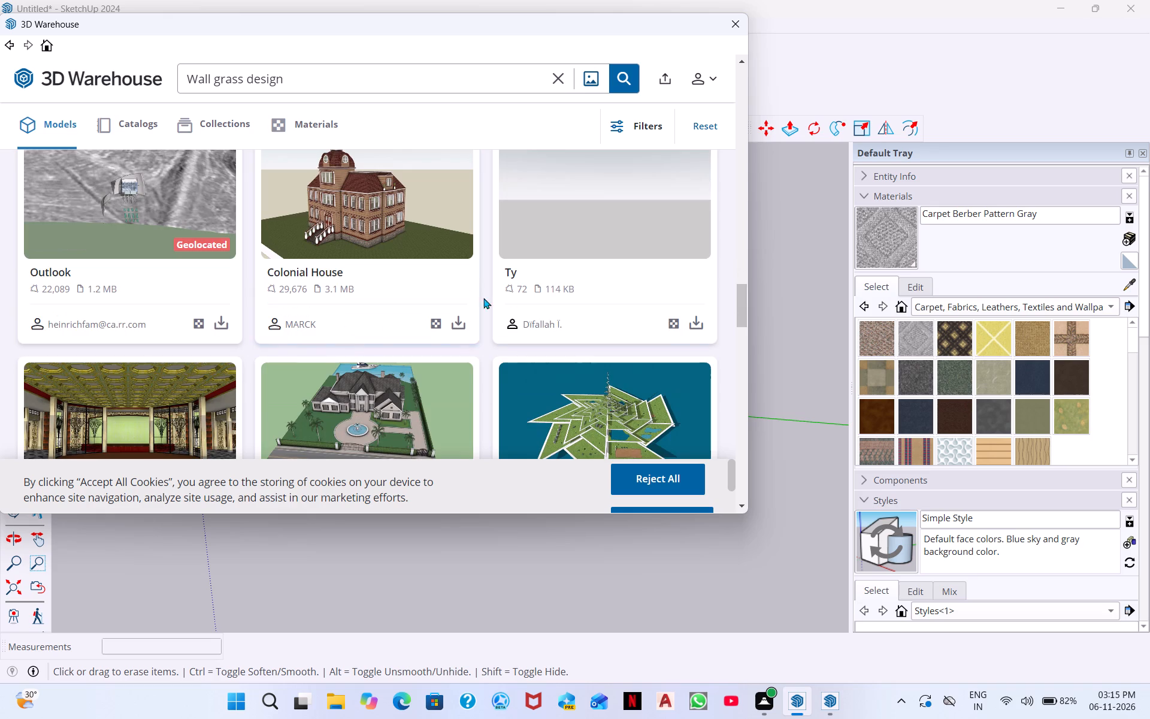
{"action": "scroll", "coordinate": [513, 294], "scroll_direction": "down", "scroll_amount": 3}
{"action": "scroll", "coordinate": [345, 315], "scroll_direction": "down", "scroll_amount": 15}
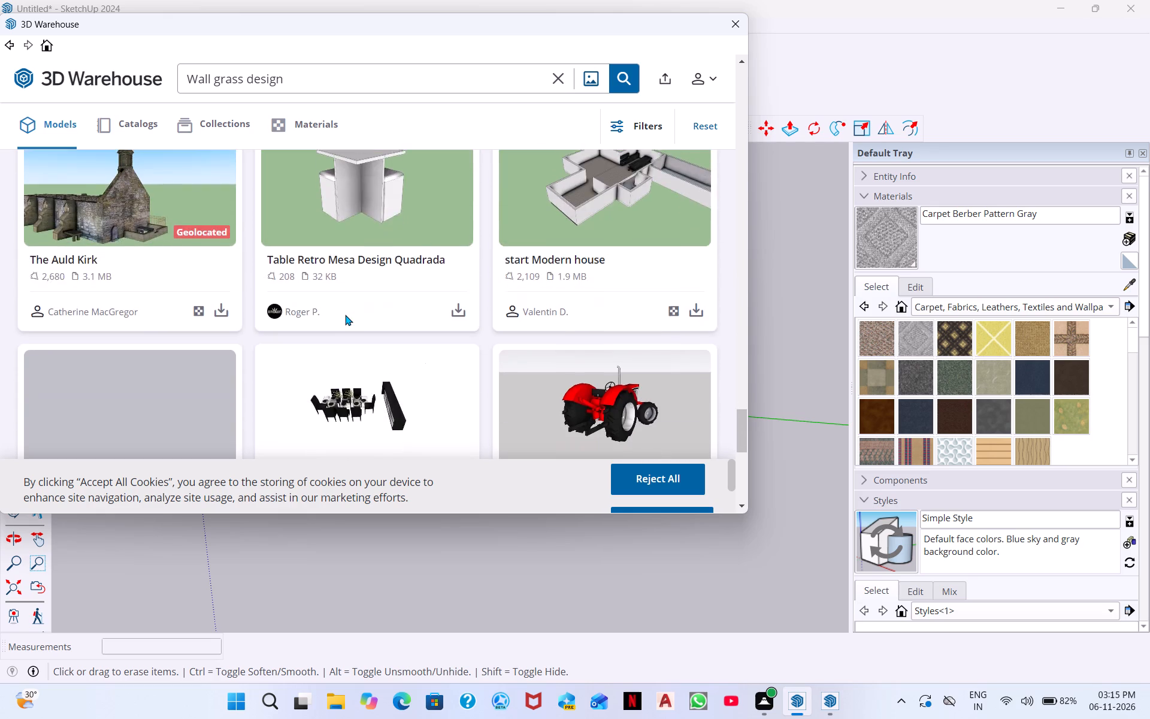
{"action": "scroll", "coordinate": [344, 315], "scroll_direction": "down", "scroll_amount": 3}
Change the model search to "Wall flowerdesign".
{"action": "left_click_drag", "start_coordinate": [302, 90], "coordinate": [294, 90]}
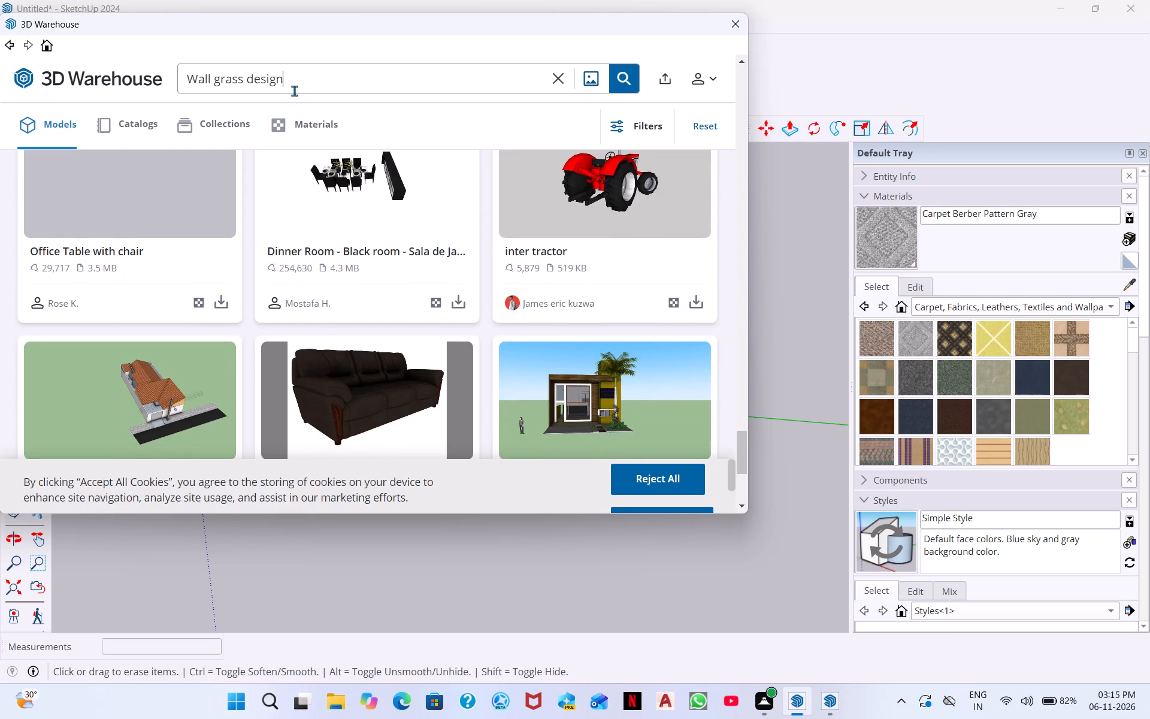
{"action": "left_click_drag", "start_coordinate": [294, 90], "coordinate": [289, 92]}
{"action": "left_click_drag", "start_coordinate": [245, 80], "coordinate": [210, 89]}
{"action": "key", "text": "BackSpace"}
{"action": "type", "text": "flower"}
{"action": "key", "text": "space"}
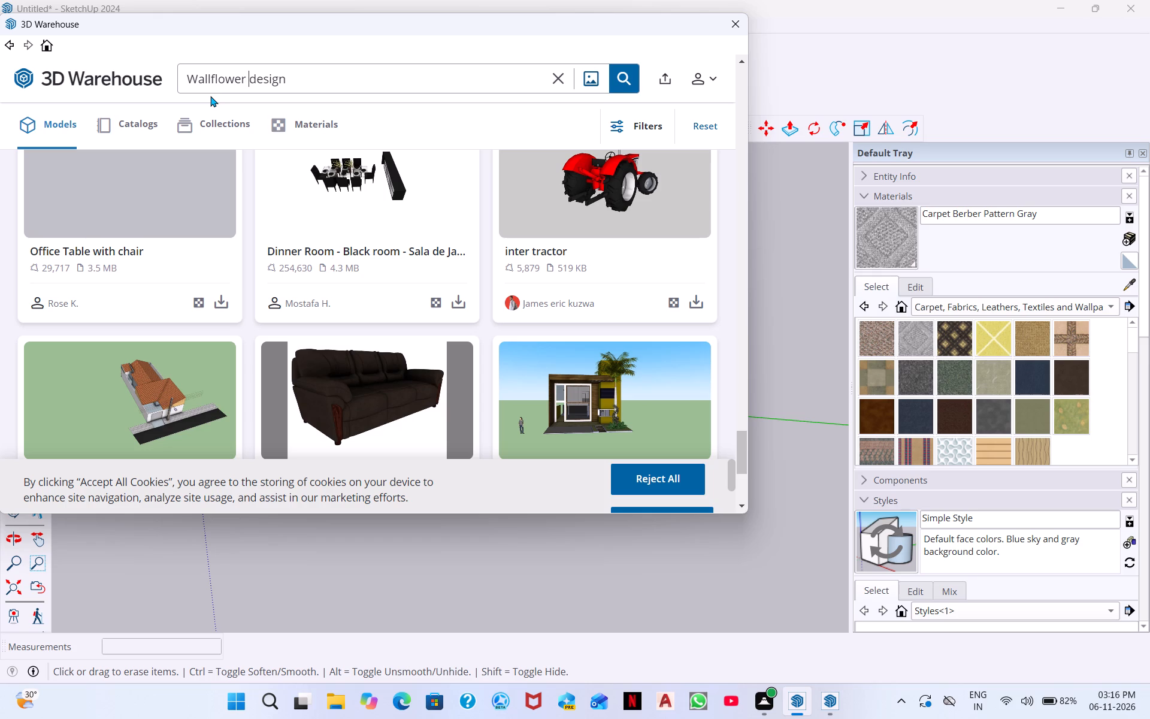
{"action": "key", "text": "BackSpace"}
{"action": "key", "text": "BackSpace"}
{"action": "key", "text": "BackSpace"}
{"action": "key", "text": "BackSpace"}
{"action": "key", "text": "BackSpace"}
{"action": "key", "text": "BackSpace"}
{"action": "key", "text": "BackSpace"}
{"action": "key", "text": "space"}
{"action": "type", "text": "flower"}
{"action": "key", "text": "Return"}
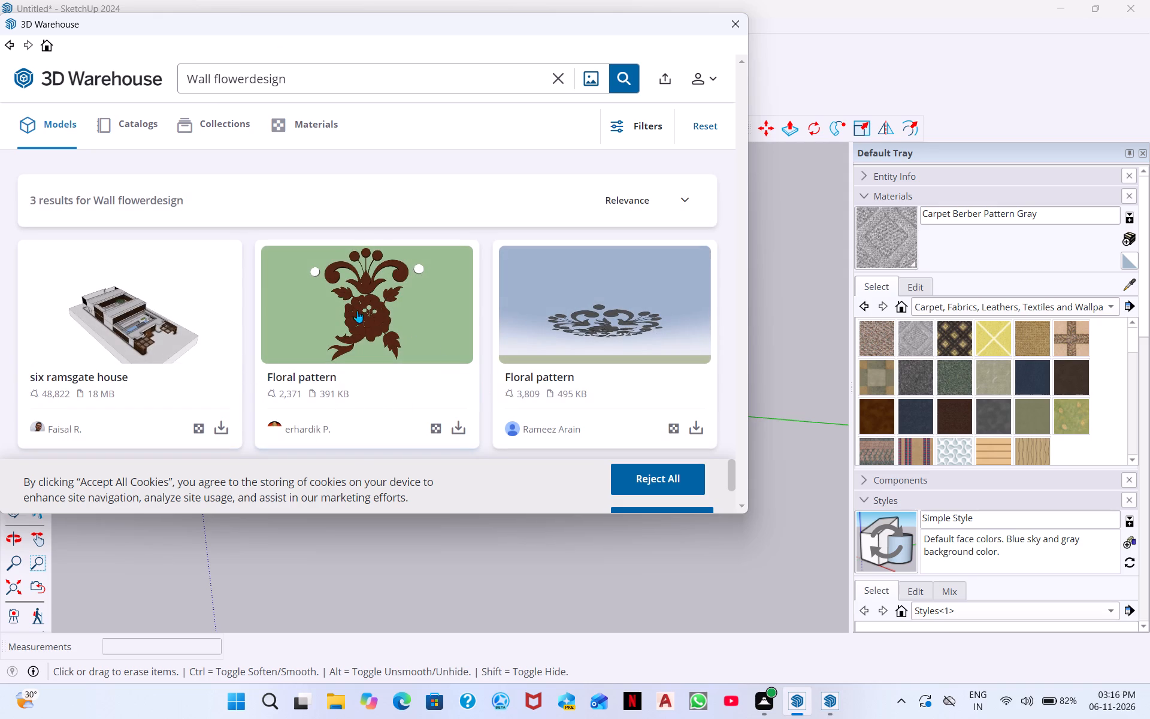
Look over the flower wall design results for a usable wall model.
{"action": "scroll", "coordinate": [344, 310], "scroll_direction": "down", "scroll_amount": 2}
{"action": "scroll", "coordinate": [488, 307], "scroll_direction": "down", "scroll_amount": 8}
{"action": "scroll", "coordinate": [590, 268], "scroll_direction": "up", "scroll_amount": 1}
{"action": "scroll", "coordinate": [632, 266], "scroll_direction": "down", "scroll_amount": 3}
{"action": "scroll", "coordinate": [653, 321], "scroll_direction": "up", "scroll_amount": 1}
{"action": "left_click_drag", "start_coordinate": [725, 425], "coordinate": [735, 472]}
{"action": "left_click_drag", "start_coordinate": [735, 465], "coordinate": [733, 473]}
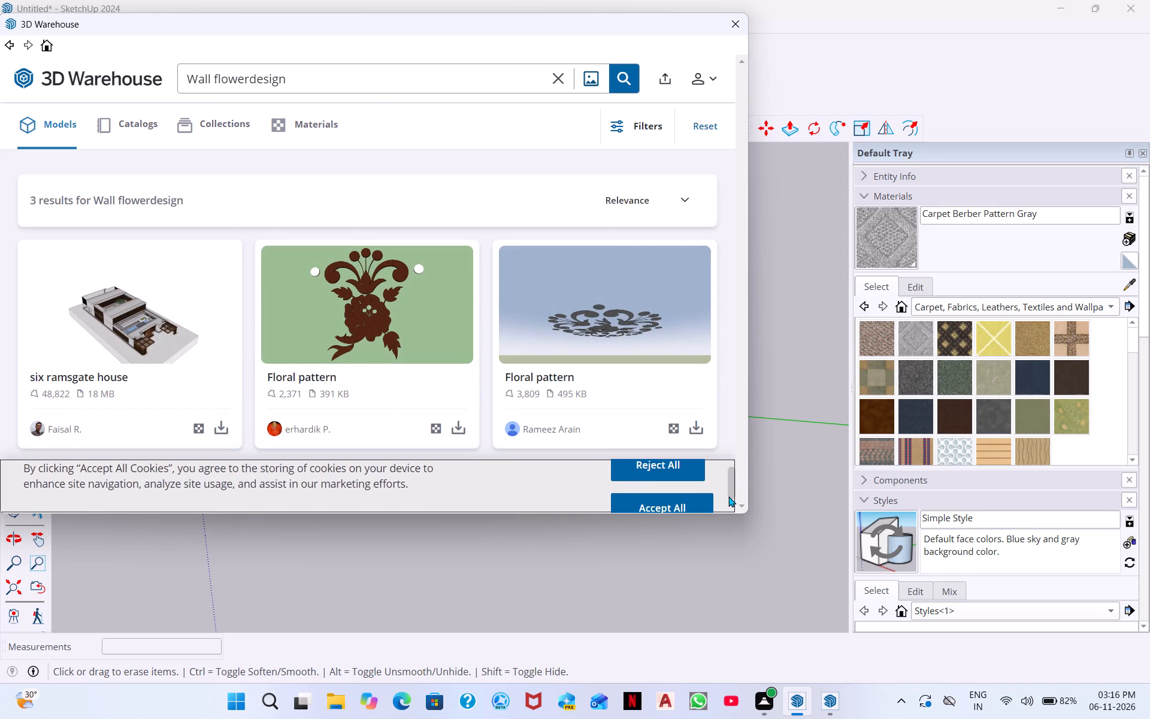
{"action": "left_click", "coordinate": [745, 503]}
{"action": "double_click", "coordinate": [743, 507]}
{"action": "scroll", "coordinate": [637, 364], "scroll_direction": "down", "scroll_amount": 7}
Change the model search to "Wall unique design".
{"action": "left_click_drag", "start_coordinate": [297, 77], "coordinate": [220, 86]}
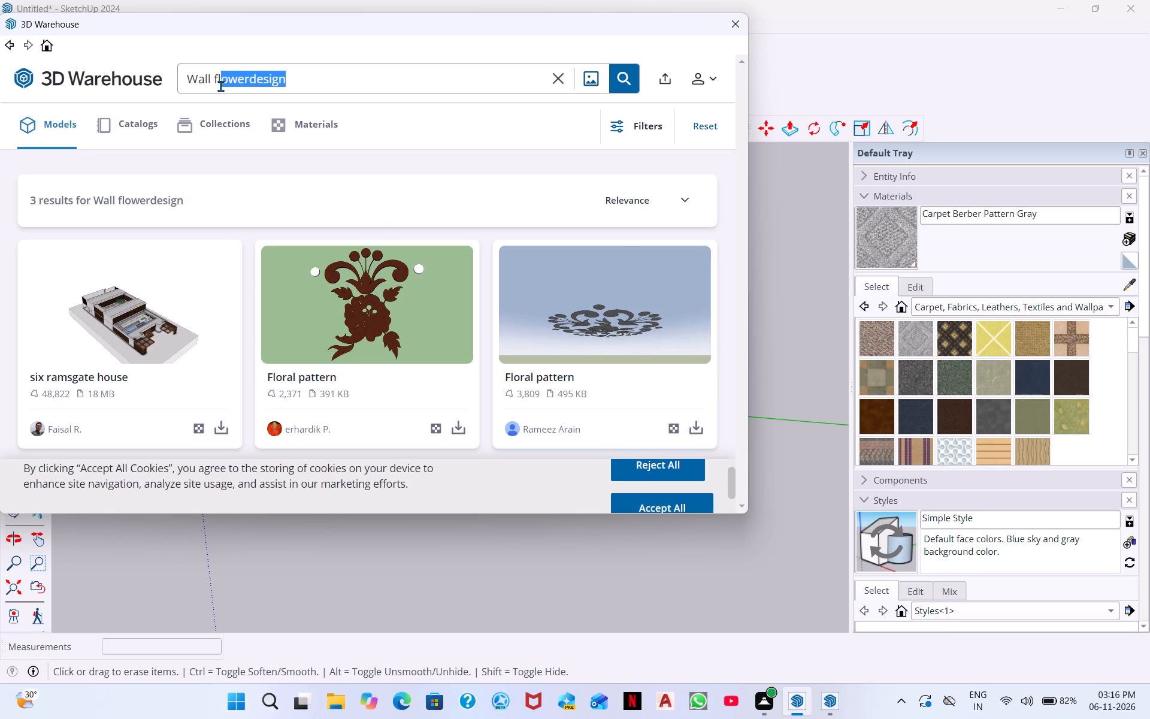
{"action": "left_click_drag", "start_coordinate": [220, 86], "coordinate": [211, 92]}
{"action": "key", "text": "BackSpace"}
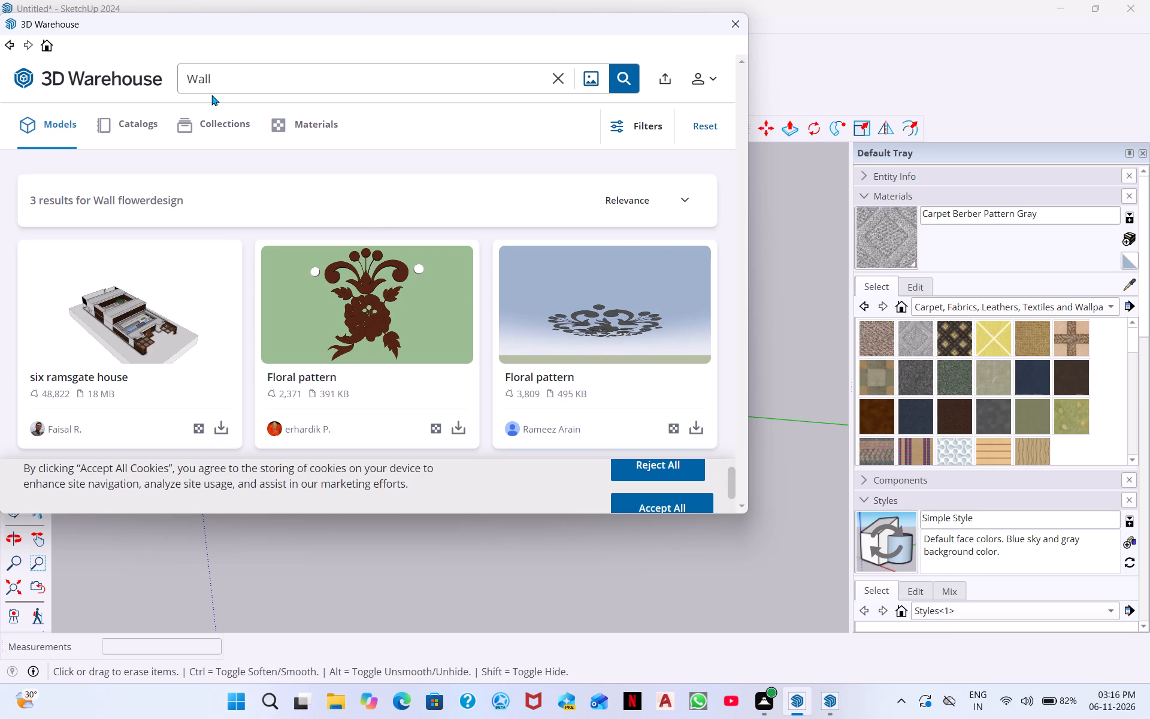
{"action": "key", "text": "space"}
{"action": "type", "text": "uni"}
{"action": "type", "text": "que"}
{"action": "key", "text": "space"}
{"action": "type", "text": "design"}
{"action": "key", "text": "space"}
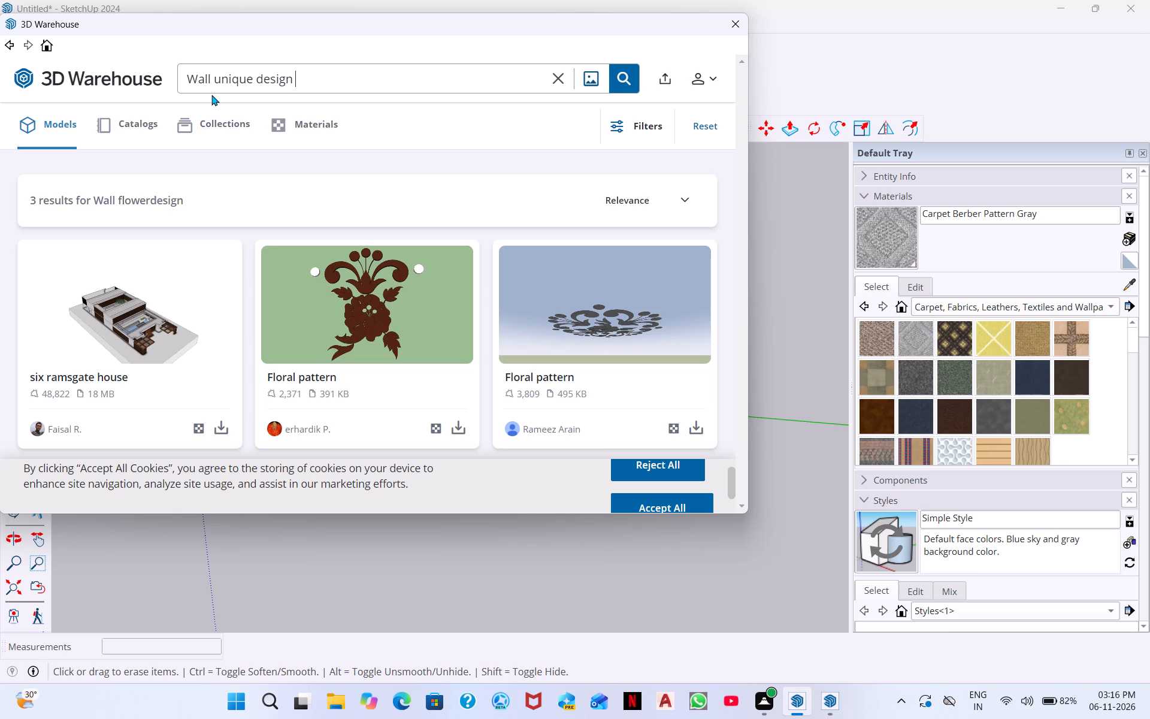
{"action": "key", "text": "Return"}
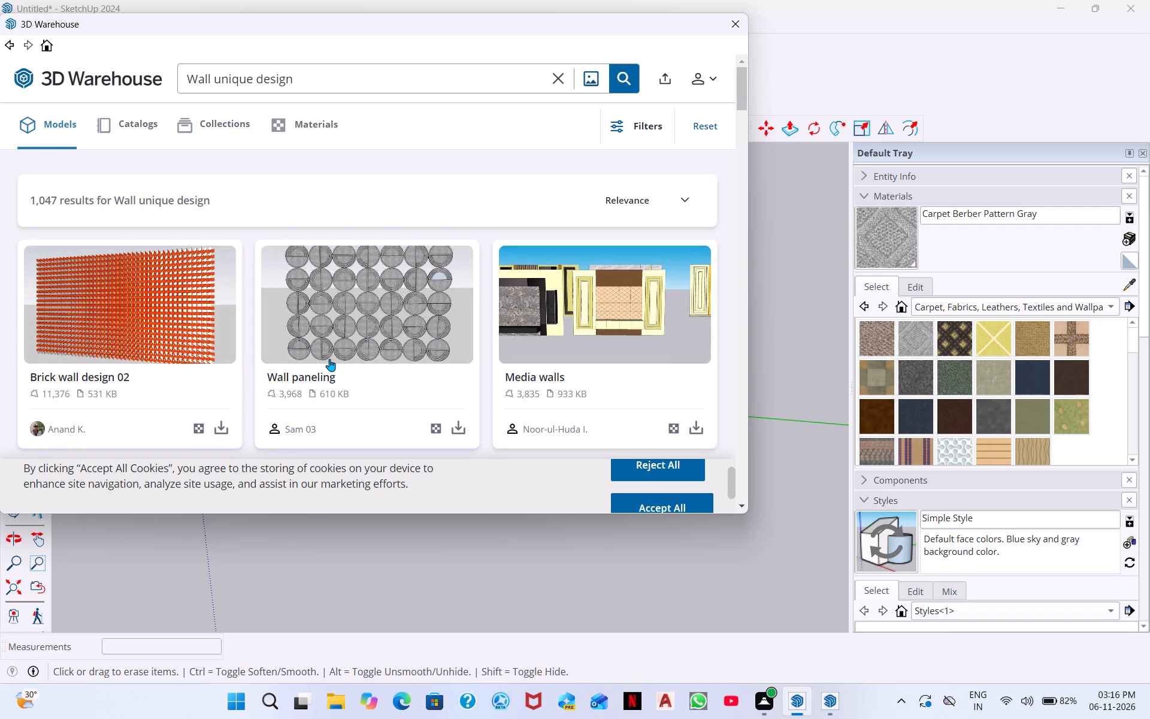
Browse the unique wall design results for a wall panel or covering that suits the house wall.
{"action": "scroll", "coordinate": [566, 337], "scroll_direction": "down", "scroll_amount": 3}
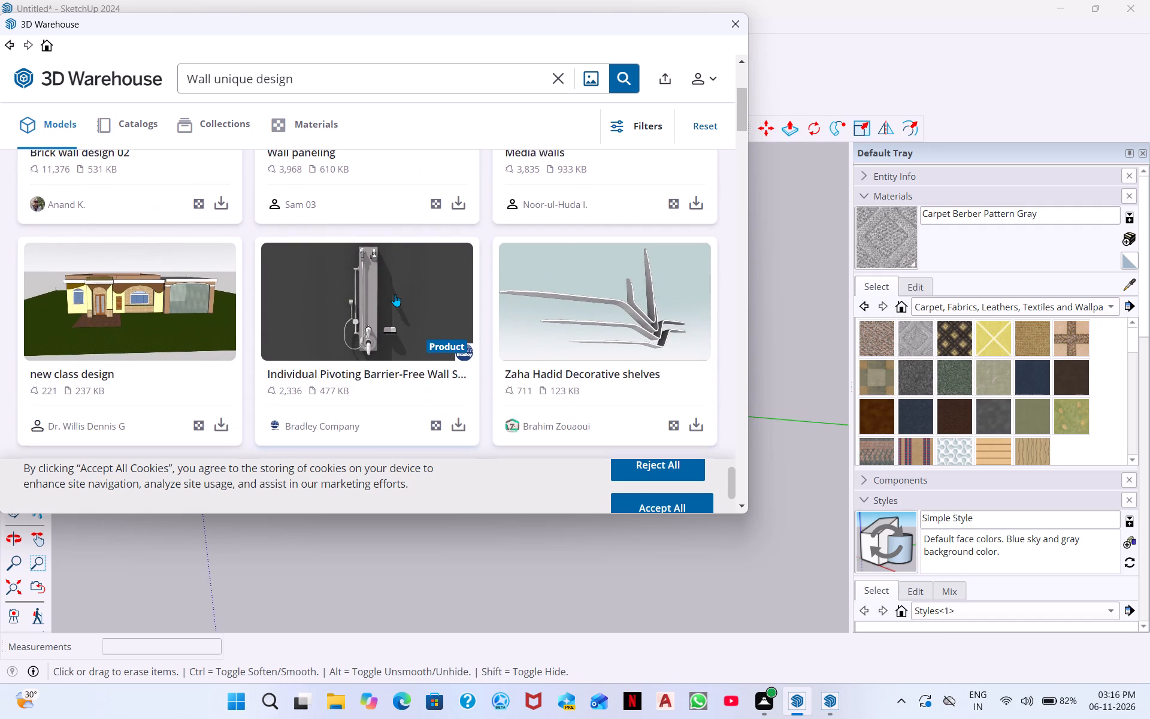
{"action": "scroll", "coordinate": [395, 294], "scroll_direction": "down", "scroll_amount": 3}
{"action": "scroll", "coordinate": [481, 313], "scroll_direction": "down", "scroll_amount": 3}
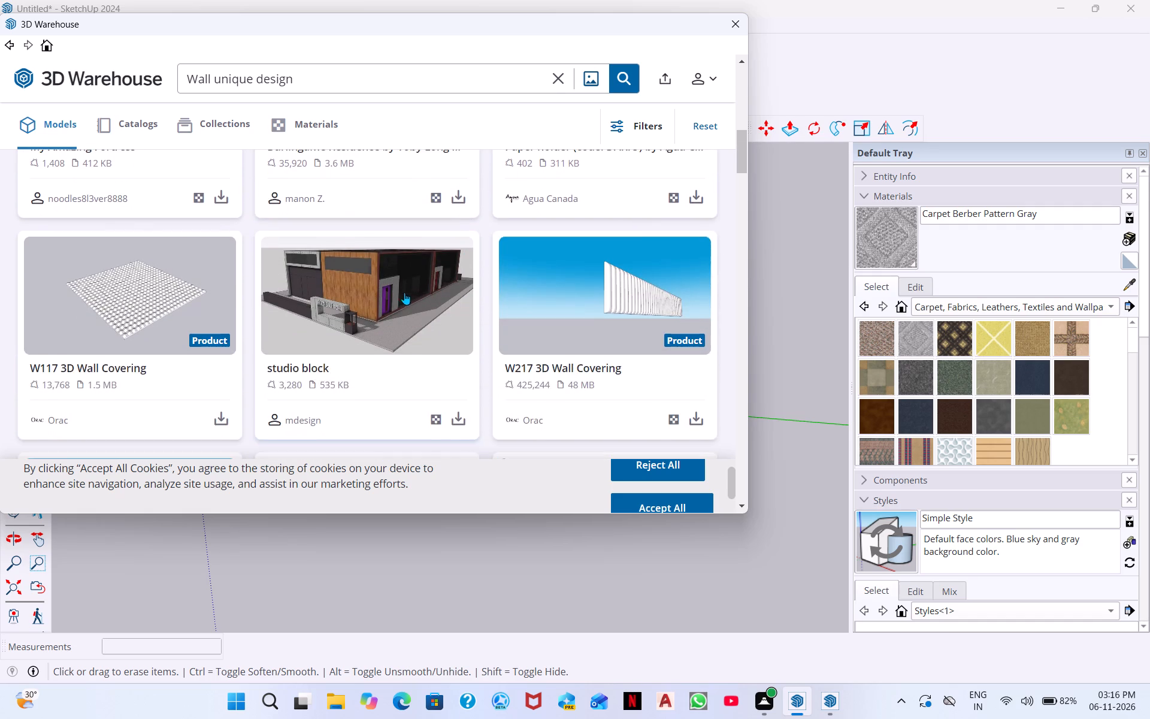
{"action": "scroll", "coordinate": [399, 294], "scroll_direction": "down", "scroll_amount": 5}
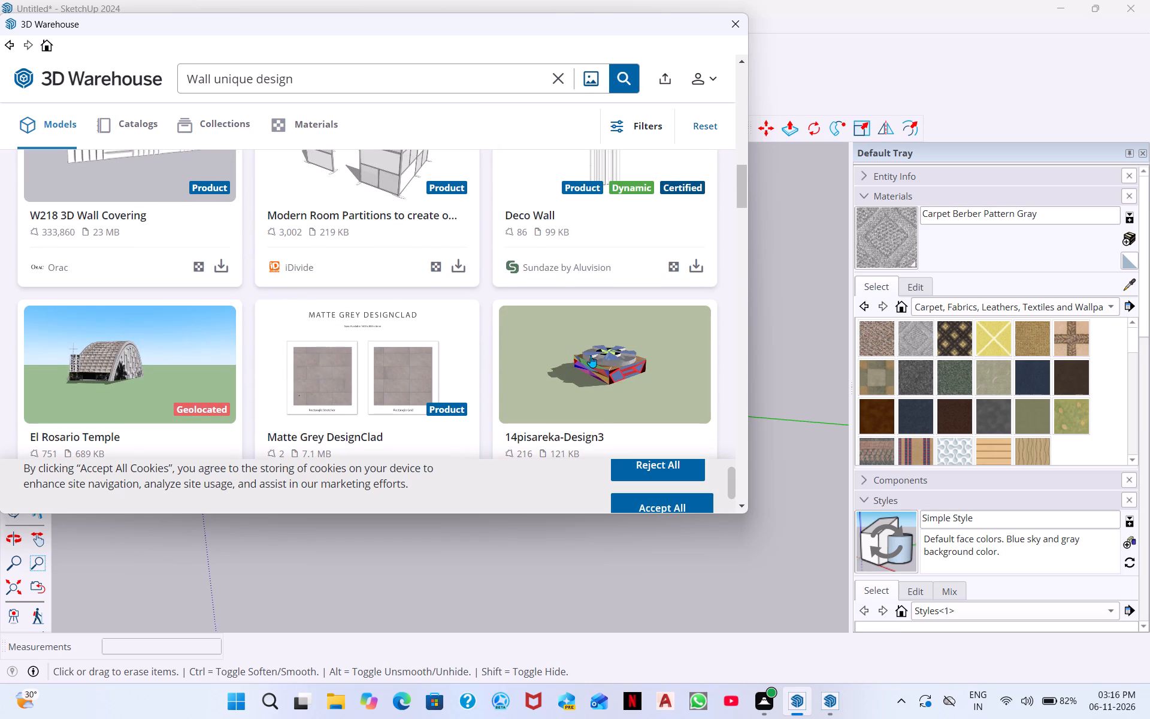
{"action": "scroll", "coordinate": [591, 355], "scroll_direction": "down", "scroll_amount": 2}
{"action": "scroll", "coordinate": [248, 345], "scroll_direction": "down", "scroll_amount": 3}
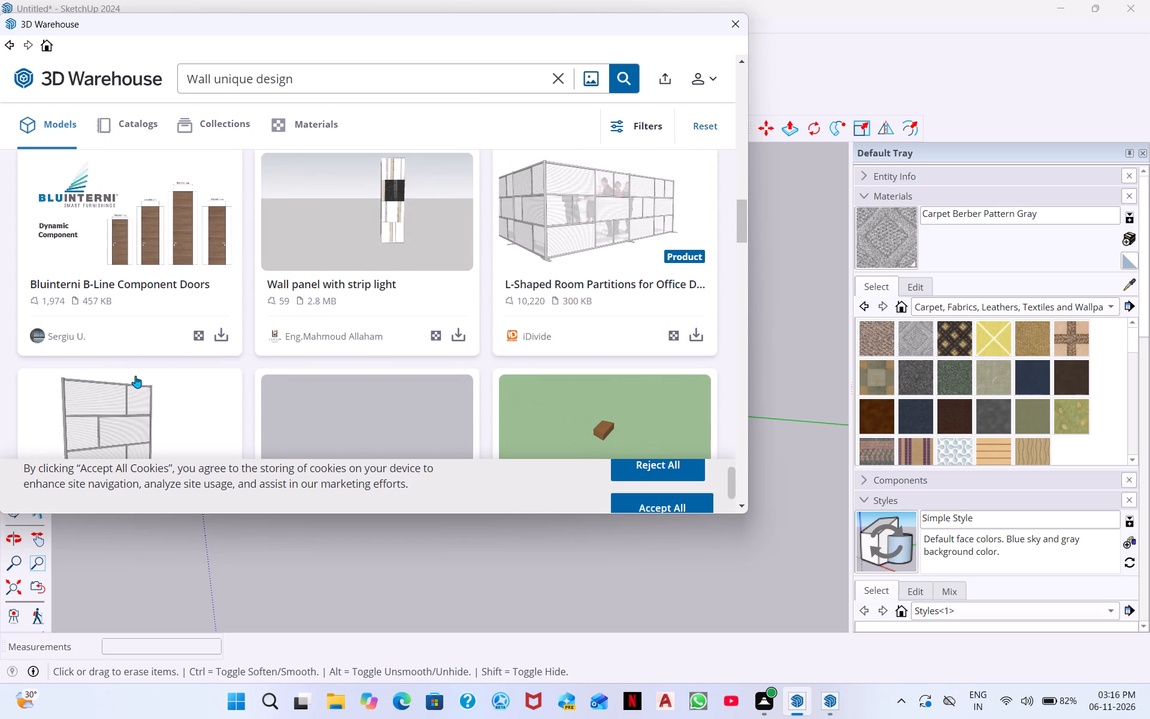
{"action": "scroll", "coordinate": [371, 311], "scroll_direction": "down", "scroll_amount": 3}
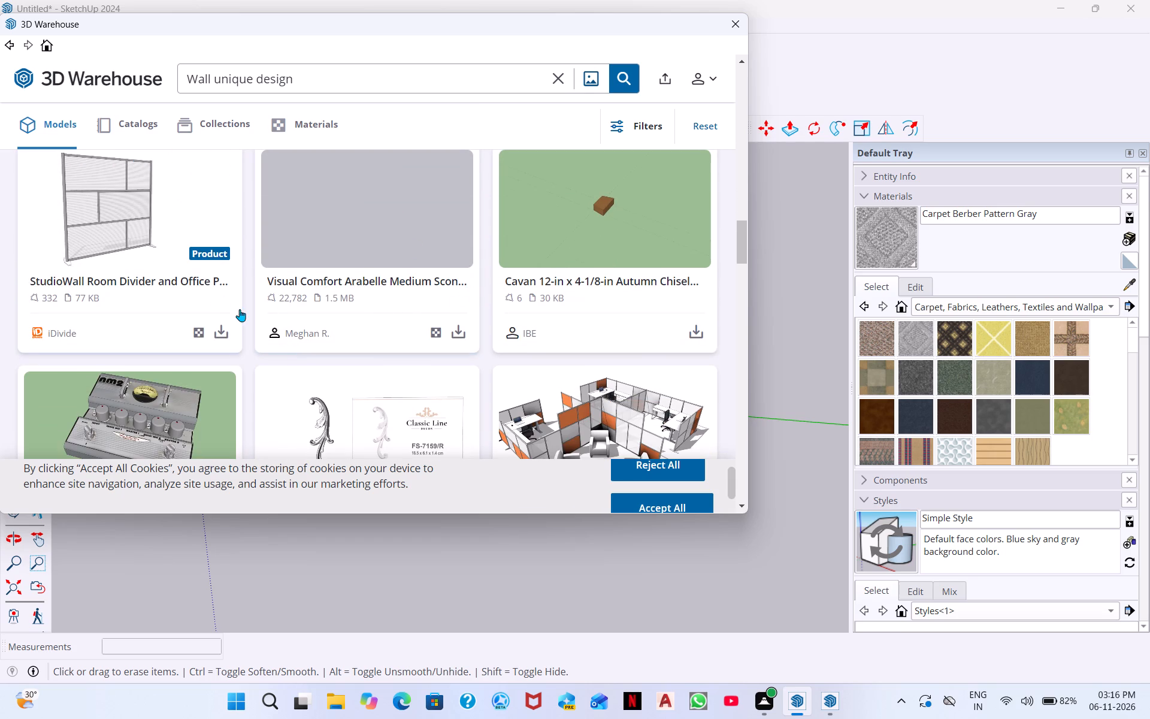
{"action": "scroll", "coordinate": [267, 327], "scroll_direction": "down", "scroll_amount": 3}
{"action": "scroll", "coordinate": [376, 354], "scroll_direction": "down", "scroll_amount": 7}
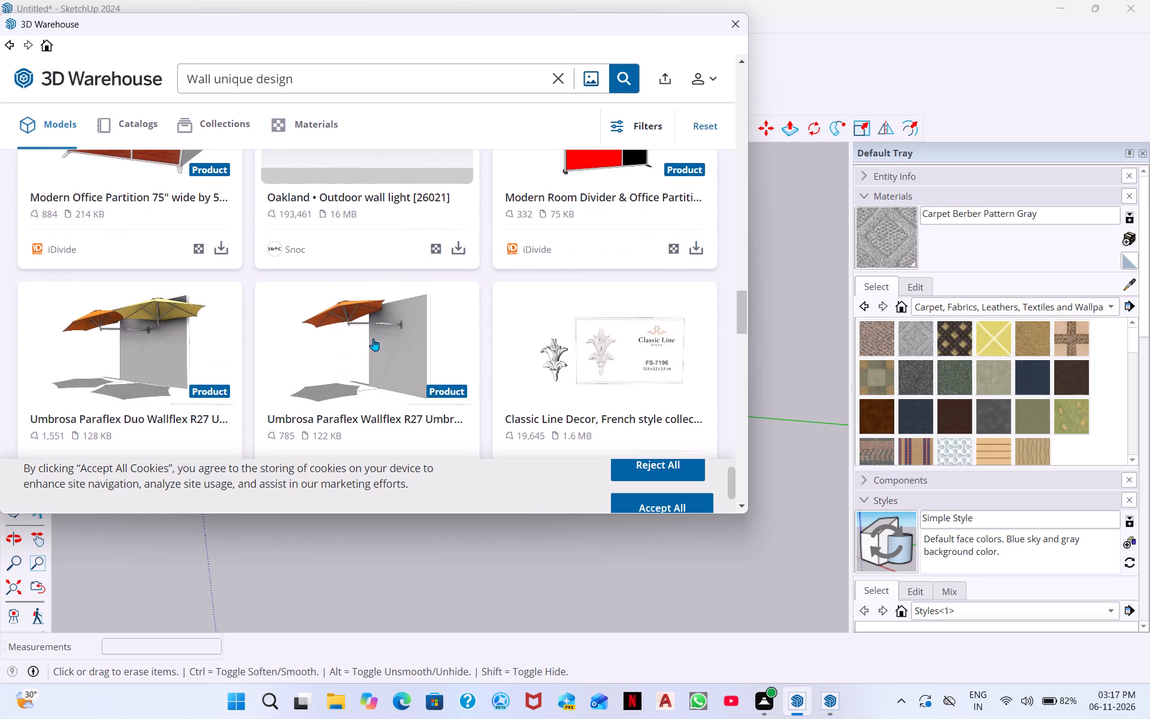
{"action": "scroll", "coordinate": [578, 334], "scroll_direction": "down", "scroll_amount": 3}
{"action": "scroll", "coordinate": [268, 297], "scroll_direction": "down", "scroll_amount": 3}
{"action": "scroll", "coordinate": [396, 315], "scroll_direction": "down", "scroll_amount": 3}
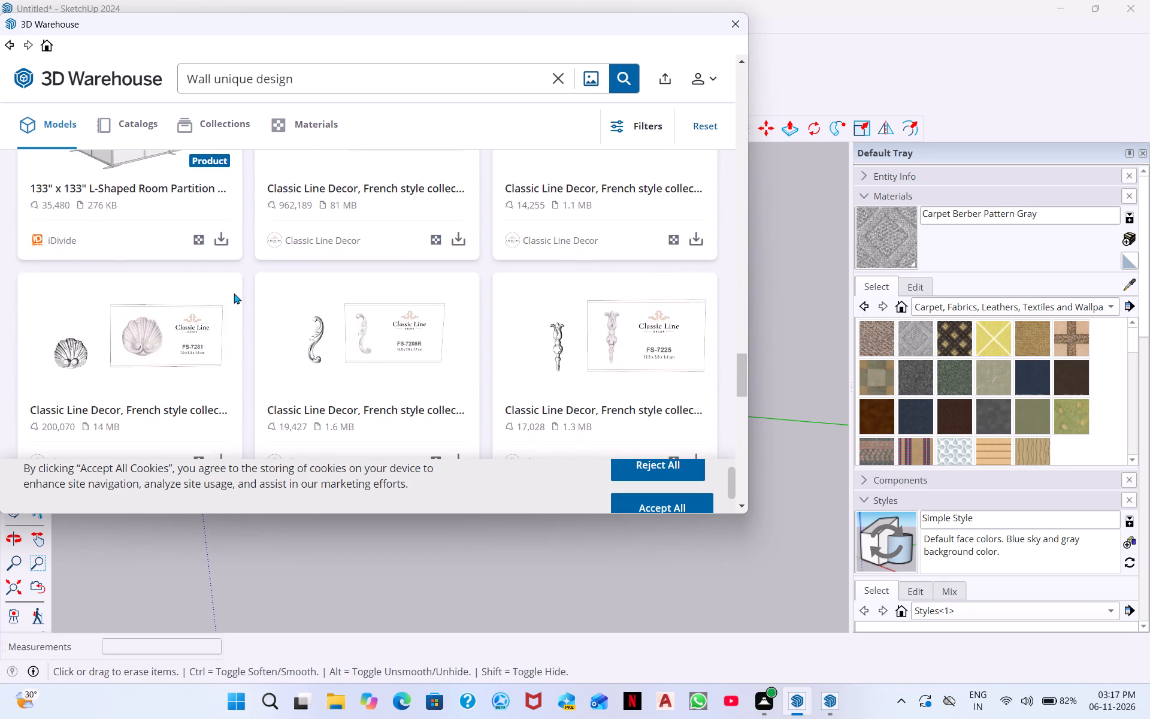
{"action": "scroll", "coordinate": [232, 299], "scroll_direction": "down", "scroll_amount": 2}
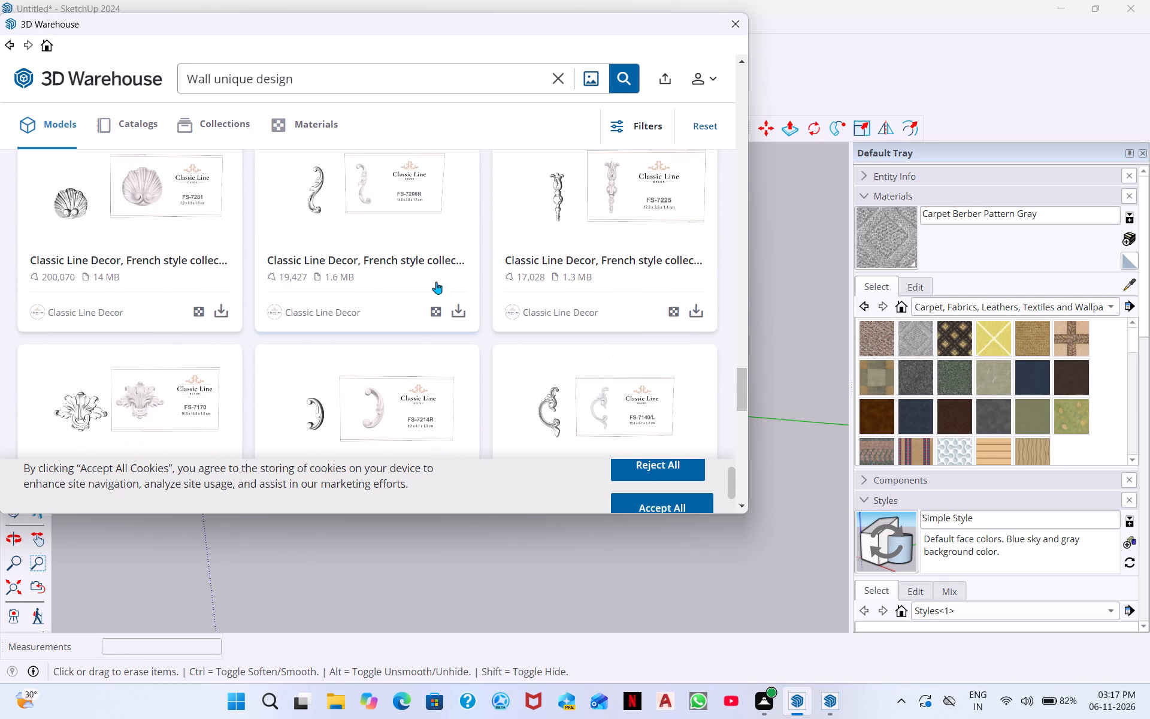
{"action": "scroll", "coordinate": [468, 273], "scroll_direction": "down", "scroll_amount": 3}
{"action": "scroll", "coordinate": [380, 271], "scroll_direction": "down", "scroll_amount": 3}
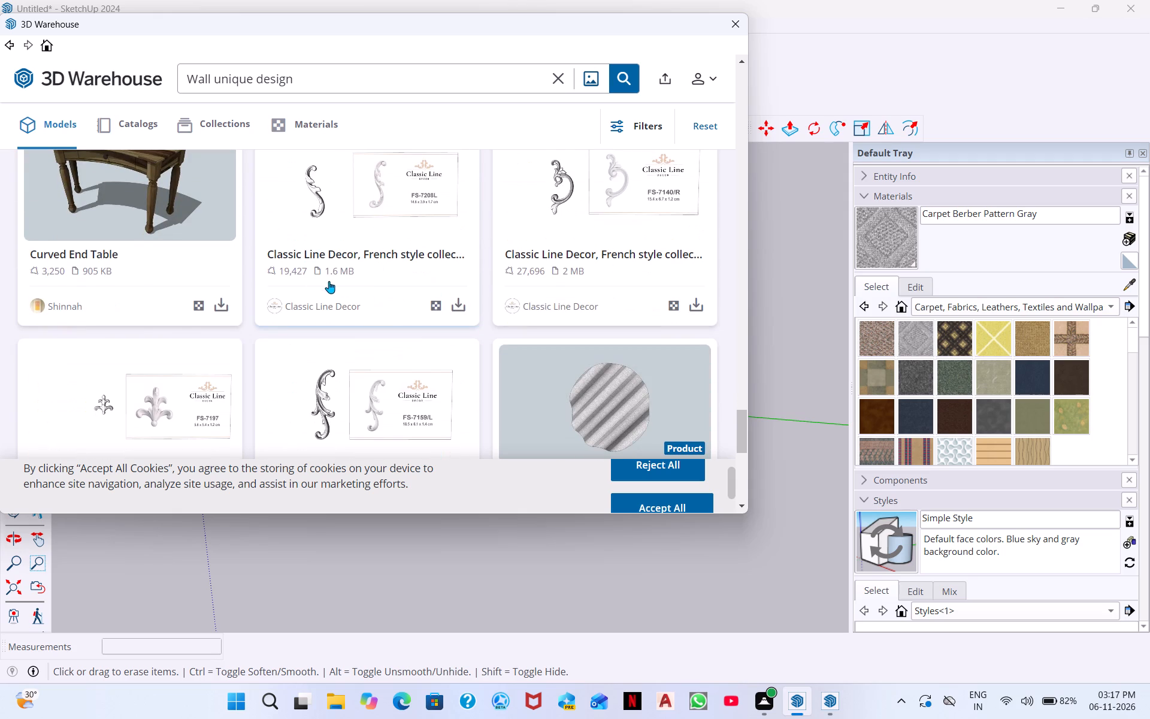
{"action": "scroll", "coordinate": [334, 266], "scroll_direction": "down", "scroll_amount": 1}
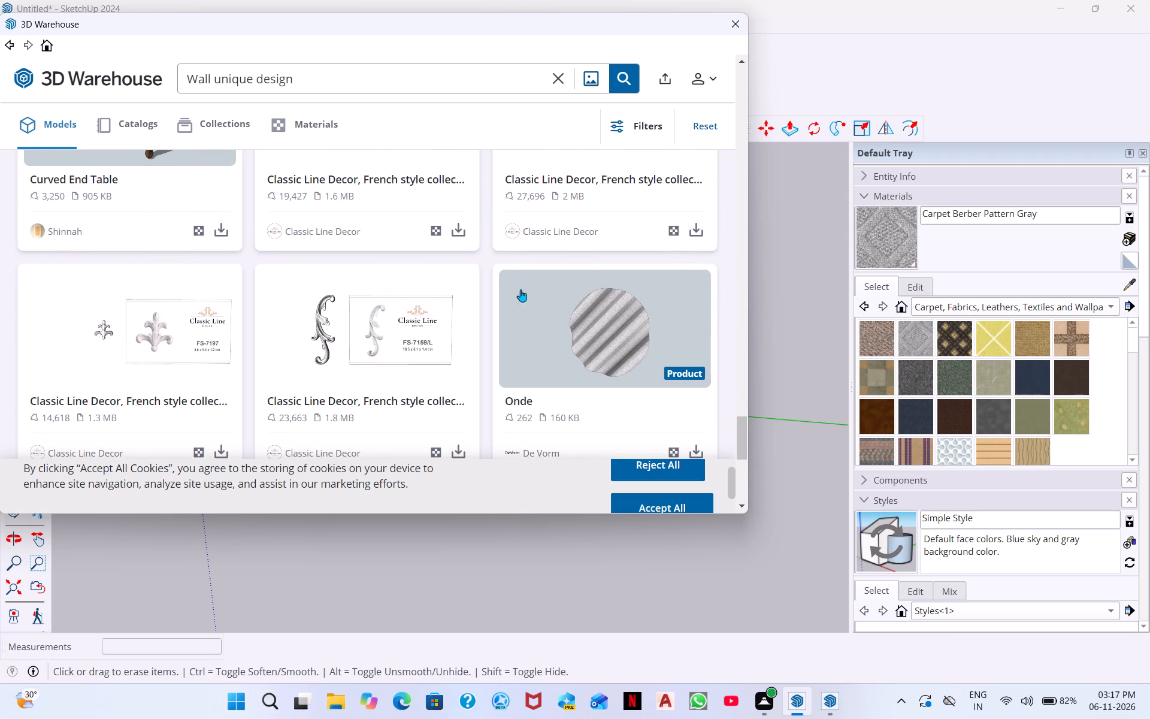
{"action": "scroll", "coordinate": [565, 303], "scroll_direction": "down", "scroll_amount": 3}
{"action": "scroll", "coordinate": [478, 304], "scroll_direction": "down", "scroll_amount": 4}
{"action": "scroll", "coordinate": [467, 352], "scroll_direction": "down", "scroll_amount": 3}
{"action": "scroll", "coordinate": [347, 342], "scroll_direction": "down", "scroll_amount": 4}
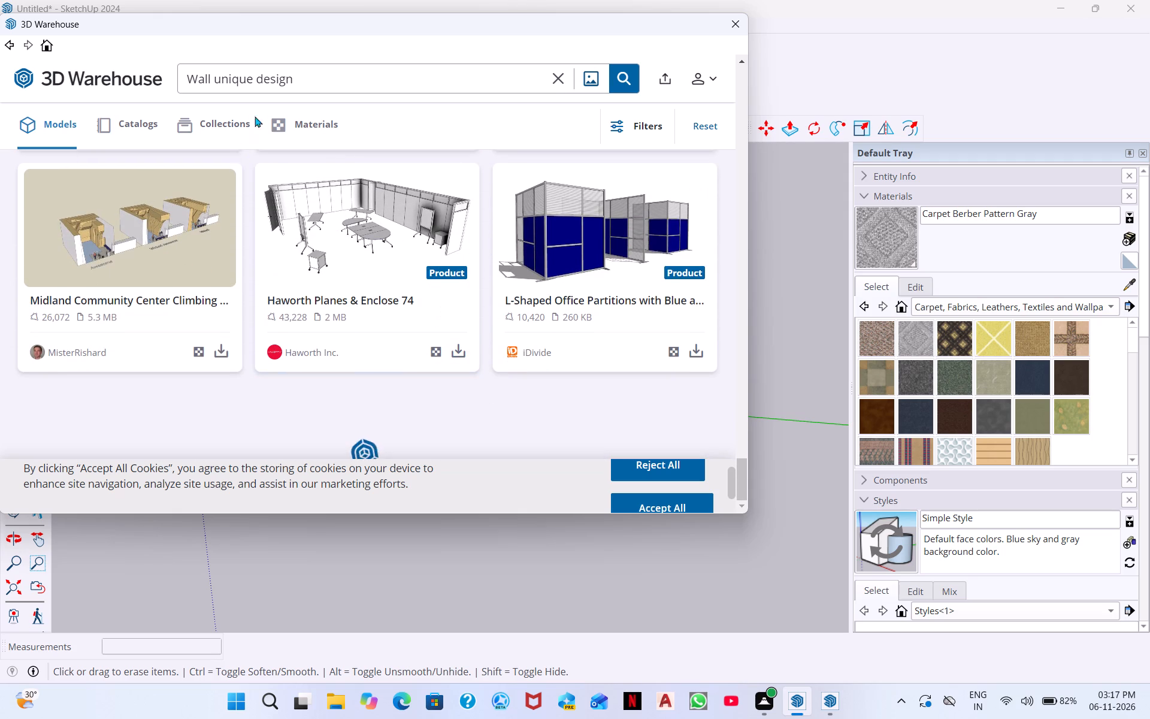
Change the model search to "Wall dwsign".
{"action": "left_click_drag", "start_coordinate": [299, 87], "coordinate": [221, 78]}
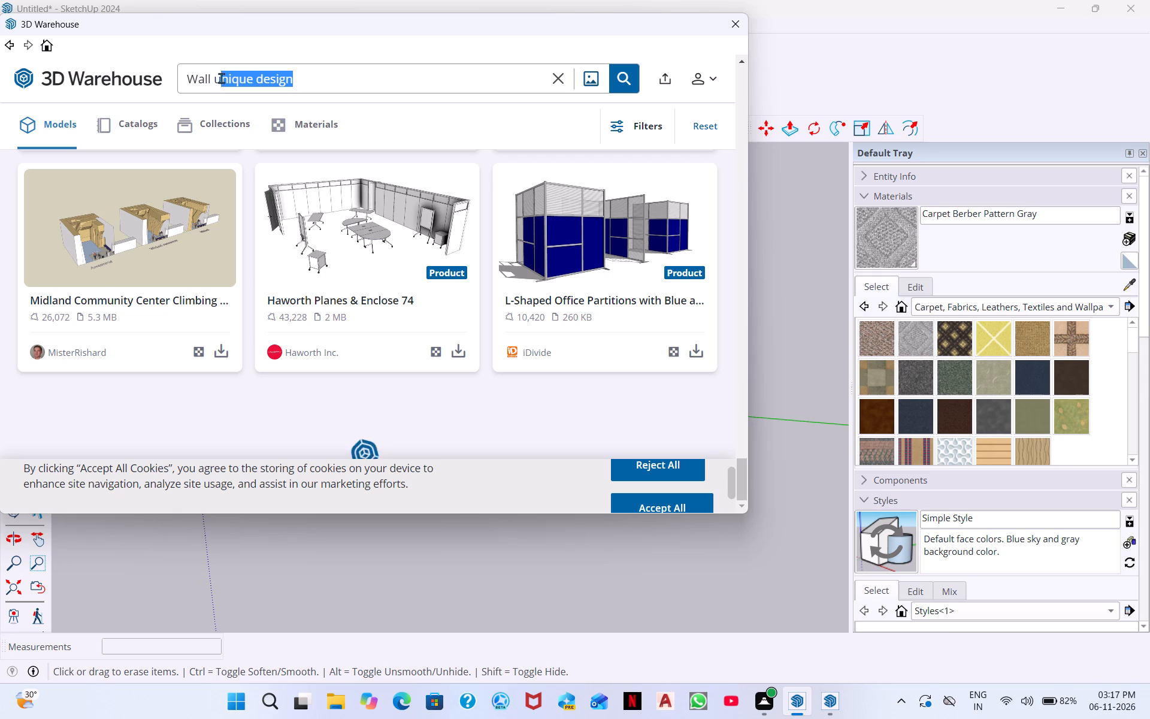
{"action": "left_click_drag", "start_coordinate": [221, 78], "coordinate": [216, 79]}
{"action": "key", "text": "space"}
{"action": "type", "text": "dwsign"}
{"action": "key", "text": "space"}
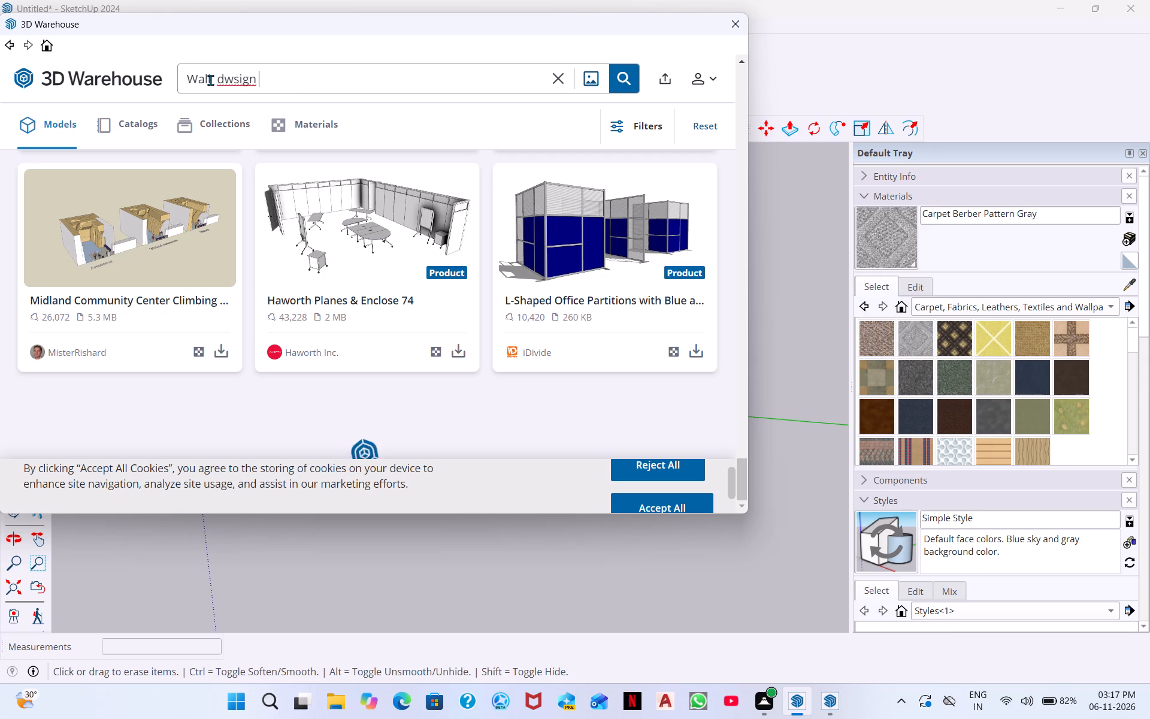
{"action": "key", "text": "Return"}
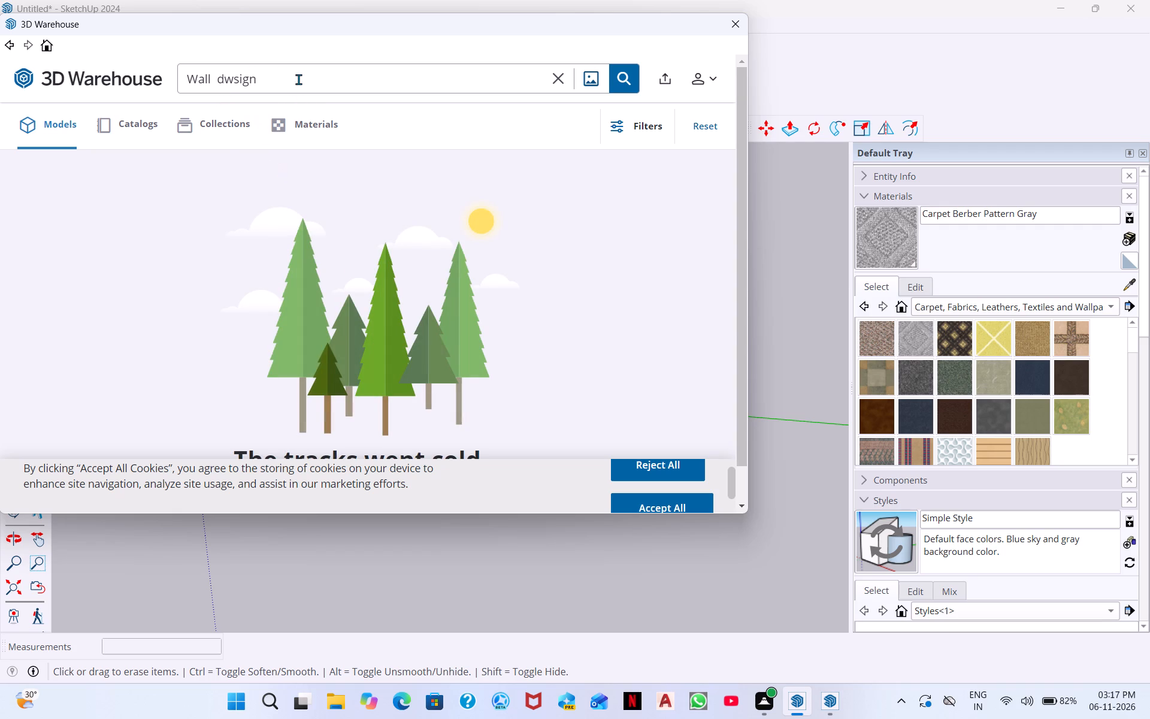
Correct the model search to "Wall design".
{"action": "left_click_drag", "start_coordinate": [283, 86], "coordinate": [215, 82]}
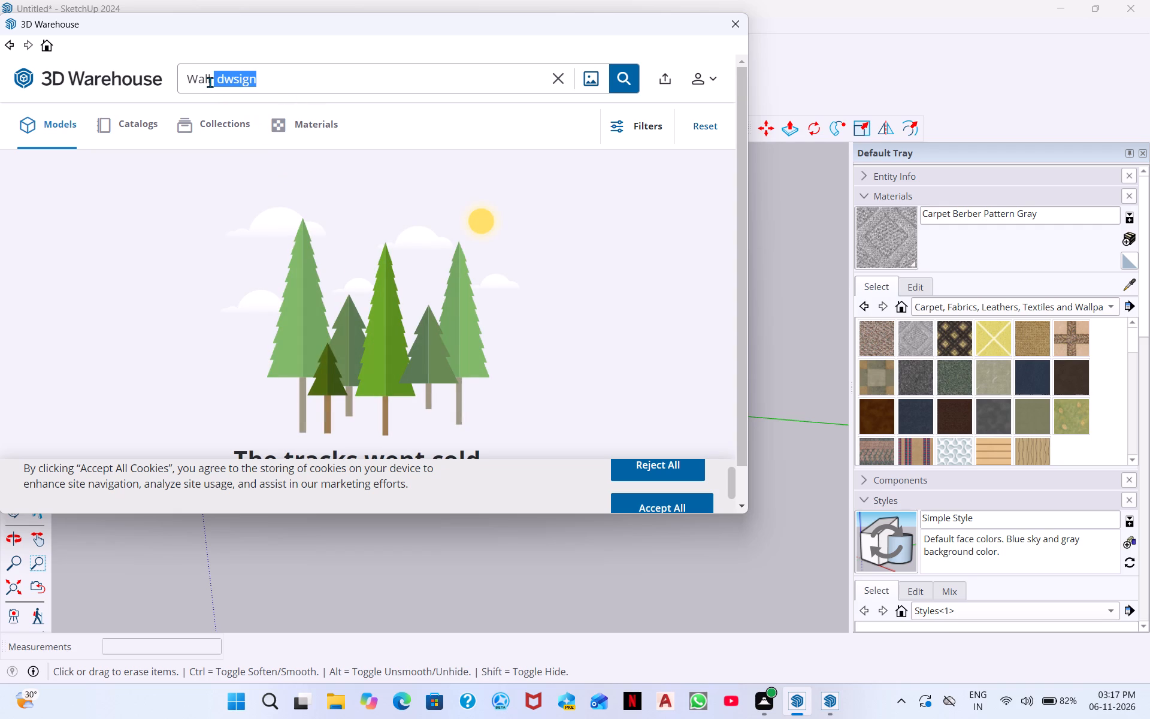
{"action": "type", "text": "des"}
{"action": "key", "text": "i"}
{"action": "type", "text": "gn"}
{"action": "key", "text": "Return"}
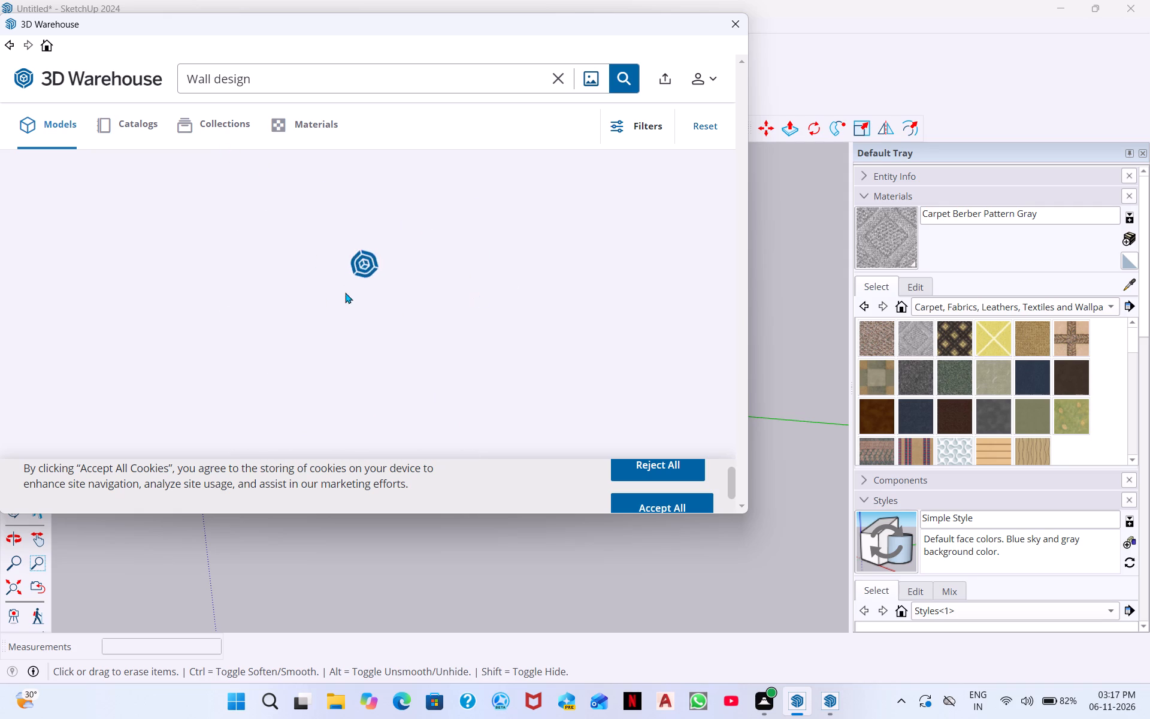
Browse the wall design results for a decorative panel that suits the house wall.
{"action": "scroll", "coordinate": [499, 267], "scroll_direction": "down", "scroll_amount": 1}
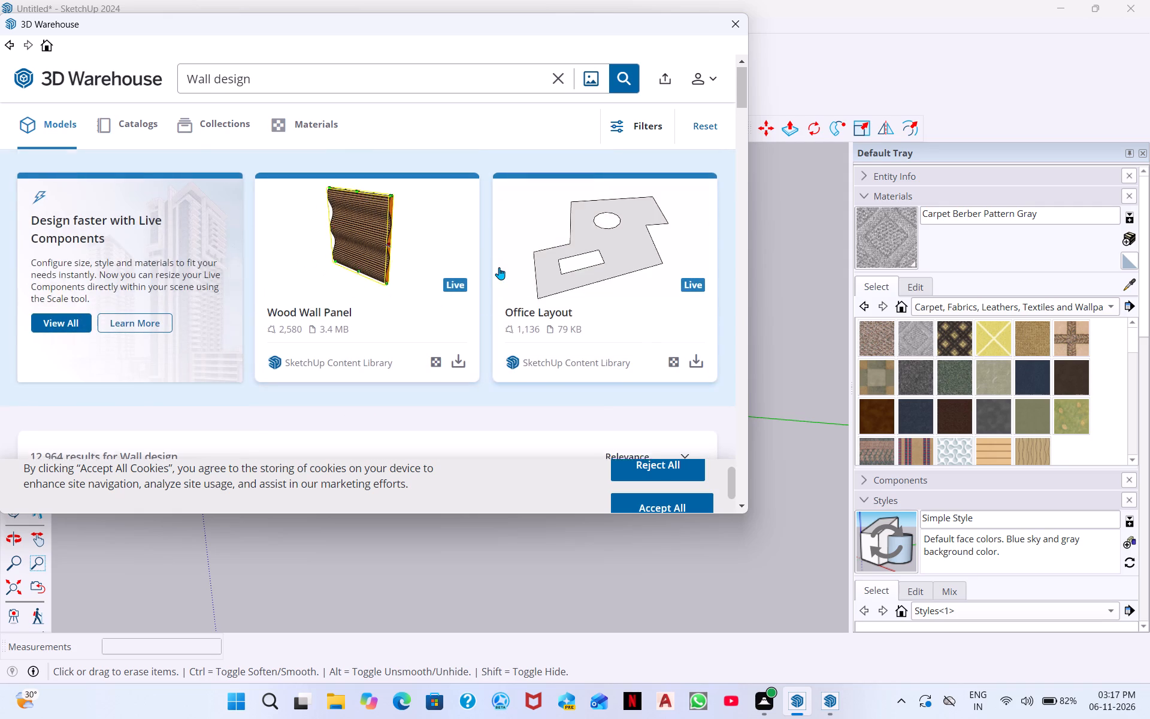
{"action": "scroll", "coordinate": [499, 267], "scroll_direction": "down", "scroll_amount": 5}
{"action": "scroll", "coordinate": [326, 249], "scroll_direction": "down", "scroll_amount": 2}
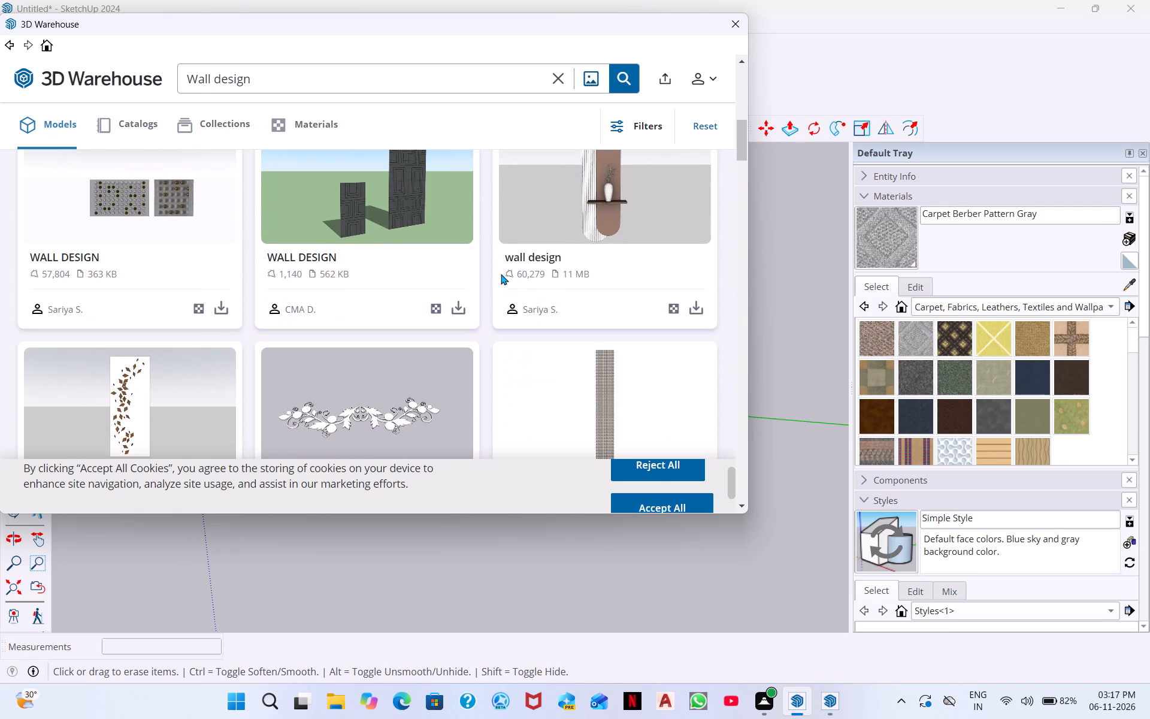
{"action": "scroll", "coordinate": [210, 240], "scroll_direction": "down", "scroll_amount": 2}
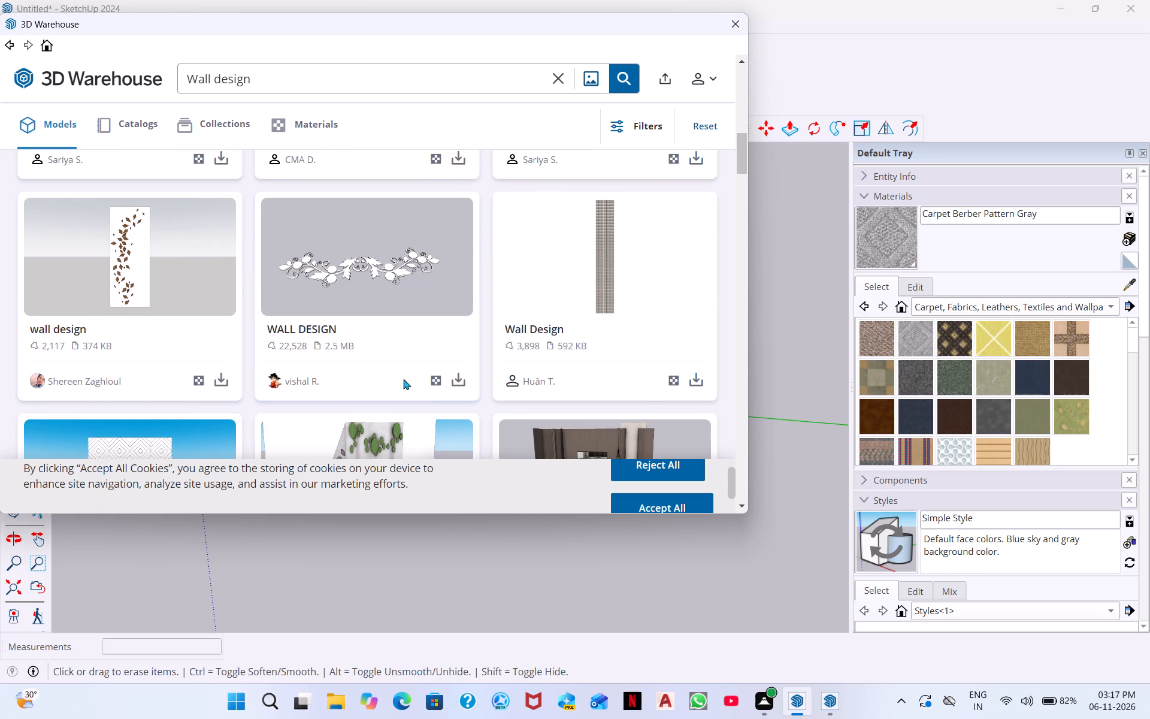
{"action": "scroll", "coordinate": [318, 335], "scroll_direction": "down", "scroll_amount": 3}
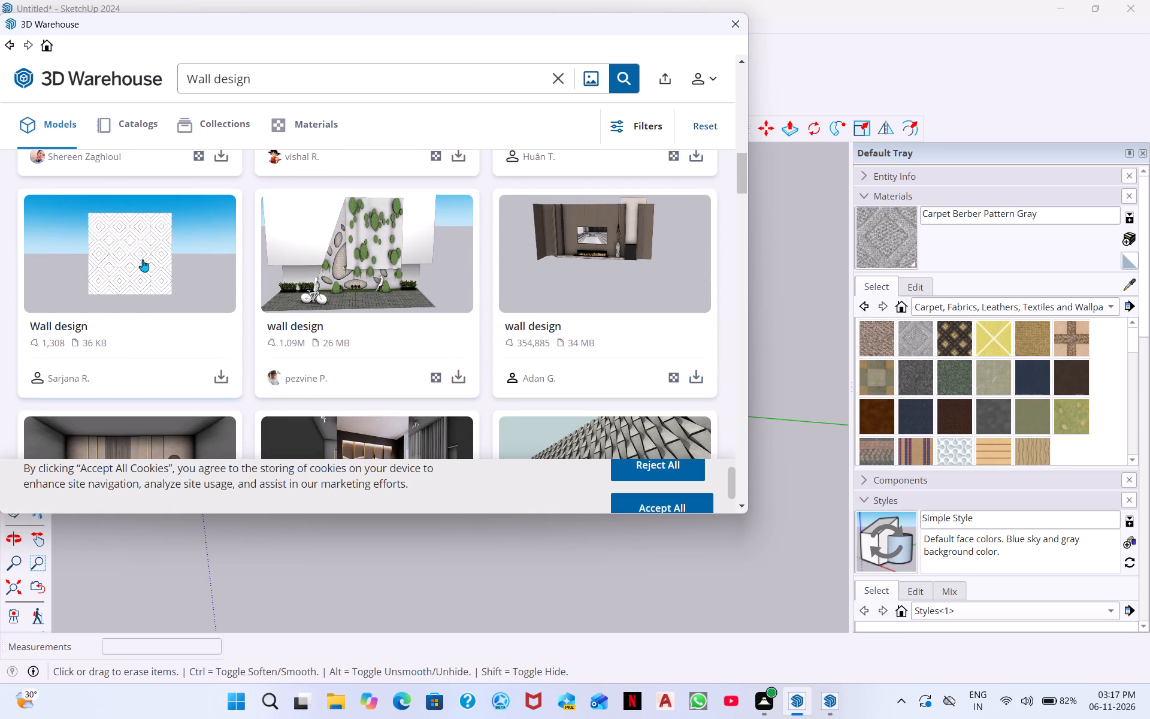
{"action": "scroll", "coordinate": [580, 314], "scroll_direction": "down", "scroll_amount": 2}
{"action": "scroll", "coordinate": [290, 277], "scroll_direction": "down", "scroll_amount": 2}
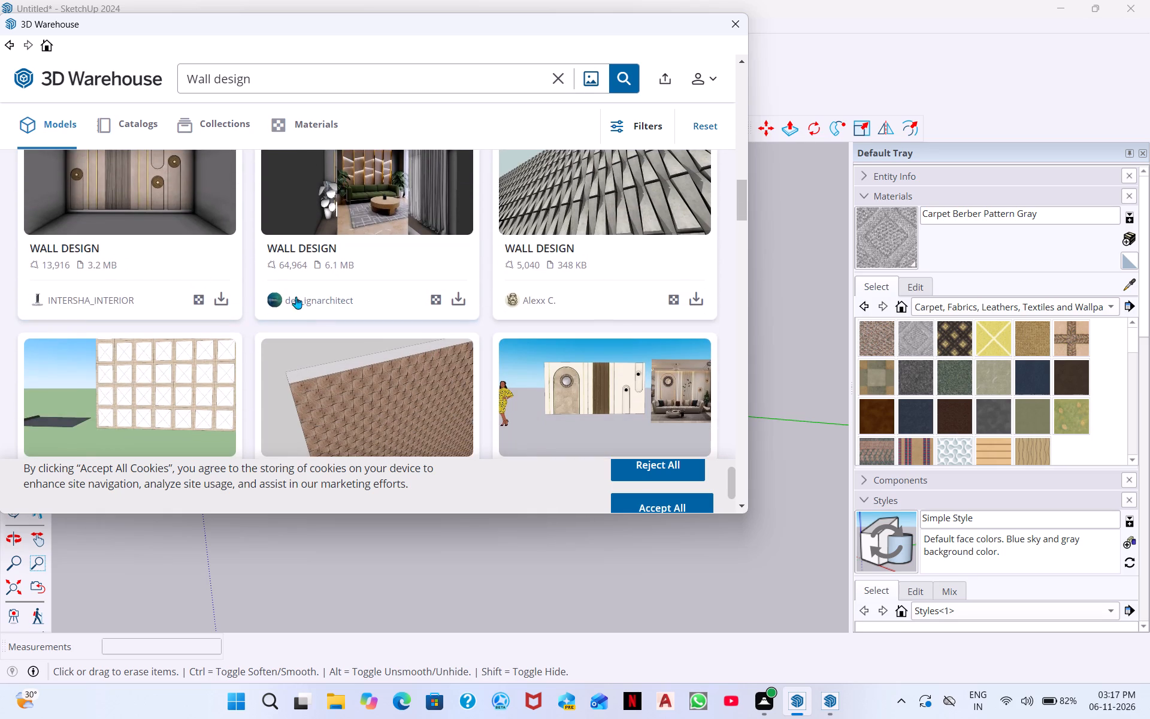
{"action": "scroll", "coordinate": [300, 300], "scroll_direction": "down", "scroll_amount": 9}
{"action": "scroll", "coordinate": [348, 310], "scroll_direction": "down", "scroll_amount": 4}
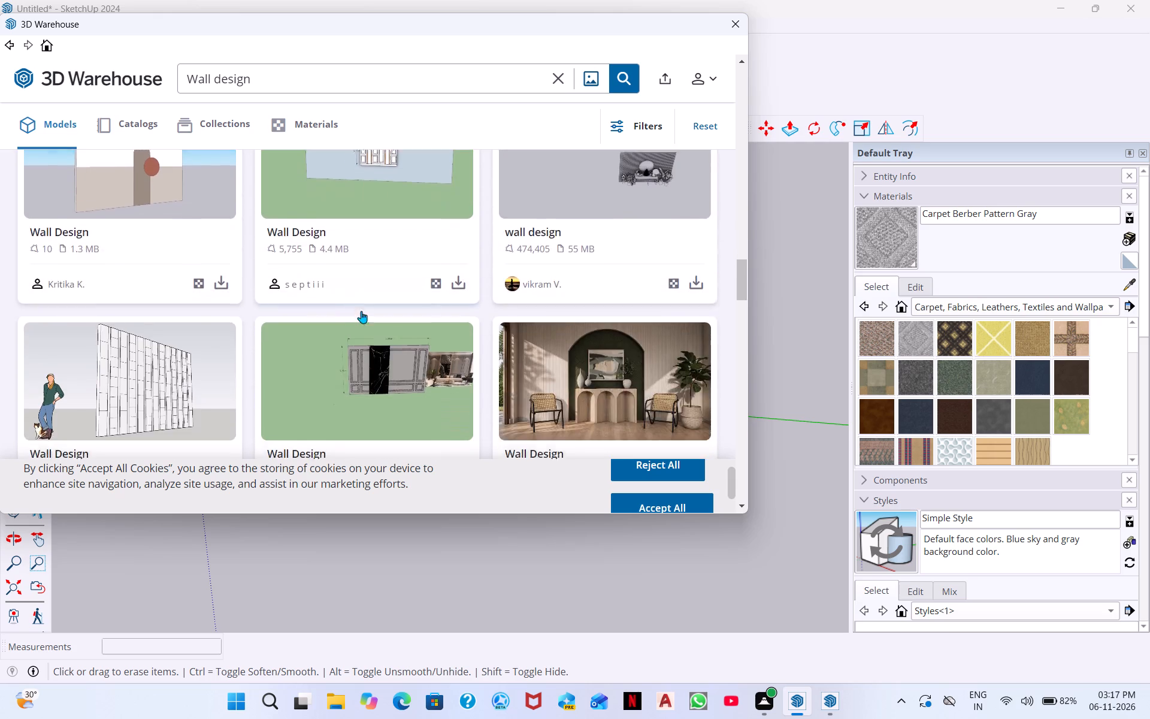
{"action": "scroll", "coordinate": [361, 311], "scroll_direction": "down", "scroll_amount": 2}
{"action": "scroll", "coordinate": [477, 310], "scroll_direction": "down", "scroll_amount": 10}
{"action": "scroll", "coordinate": [314, 332], "scroll_direction": "down", "scroll_amount": 3}
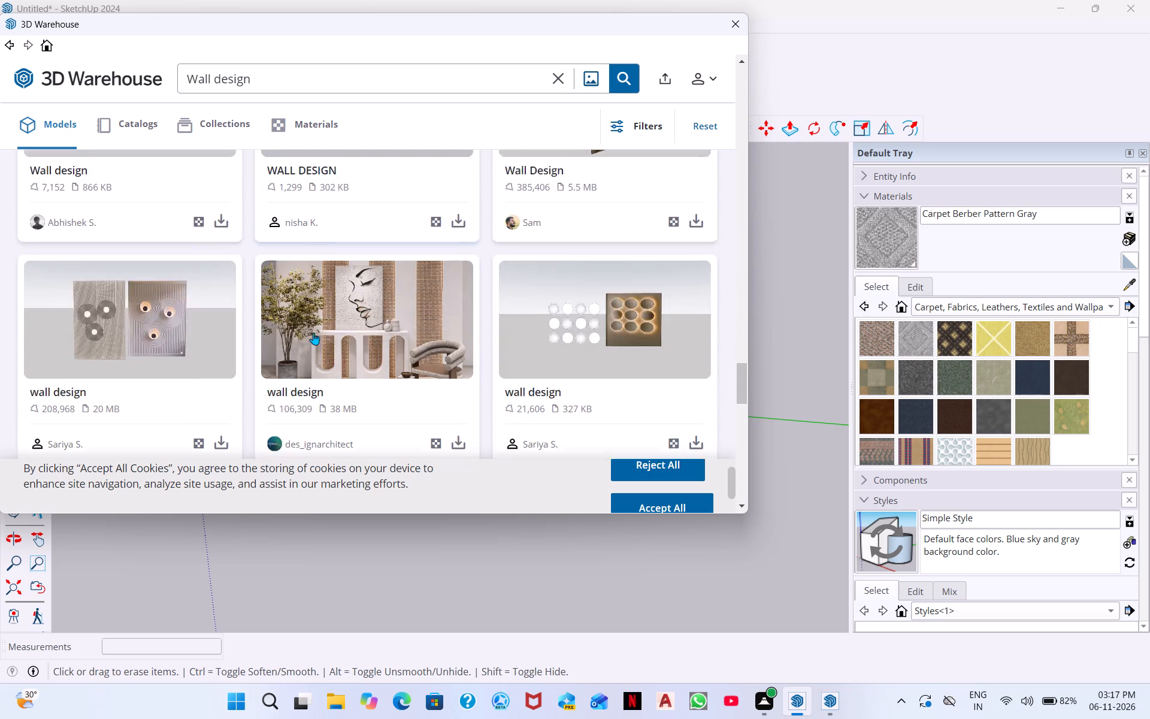
{"action": "scroll", "coordinate": [313, 333], "scroll_direction": "down", "scroll_amount": 2}
{"action": "scroll", "coordinate": [313, 333], "scroll_direction": "up", "scroll_amount": 2}
{"action": "scroll", "coordinate": [312, 325], "scroll_direction": "down", "scroll_amount": 3}
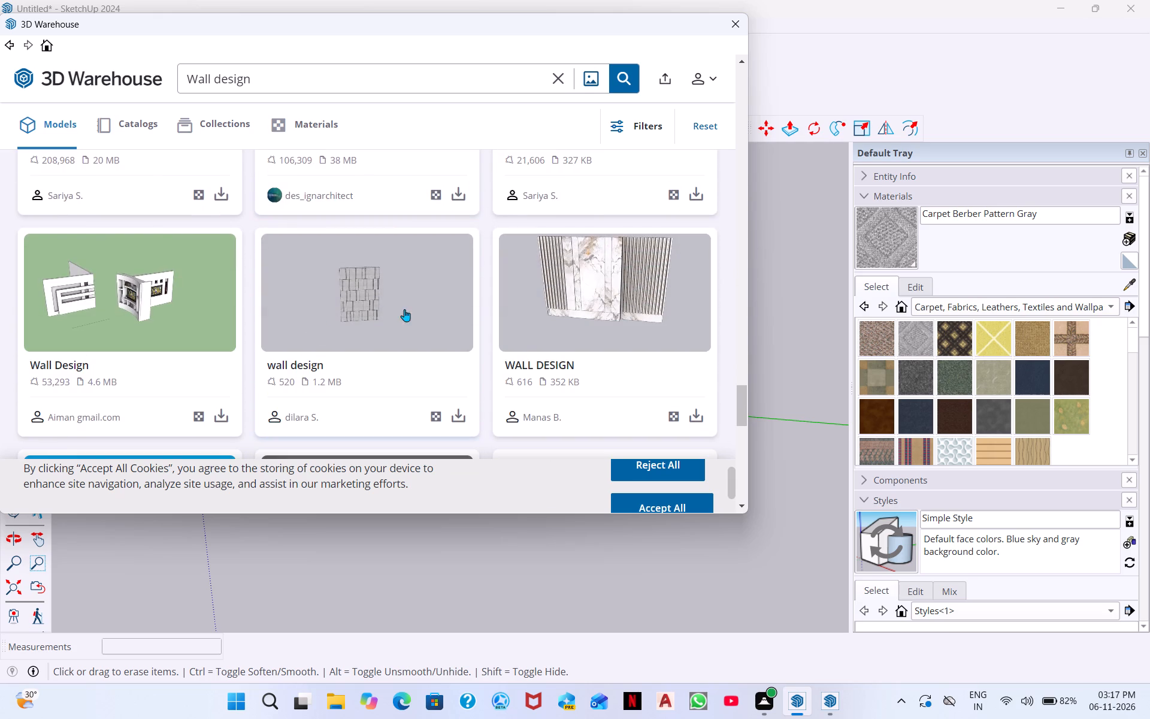
{"action": "scroll", "coordinate": [488, 324], "scroll_direction": "down", "scroll_amount": 4}
{"action": "scroll", "coordinate": [303, 313], "scroll_direction": "down", "scroll_amount": 3}
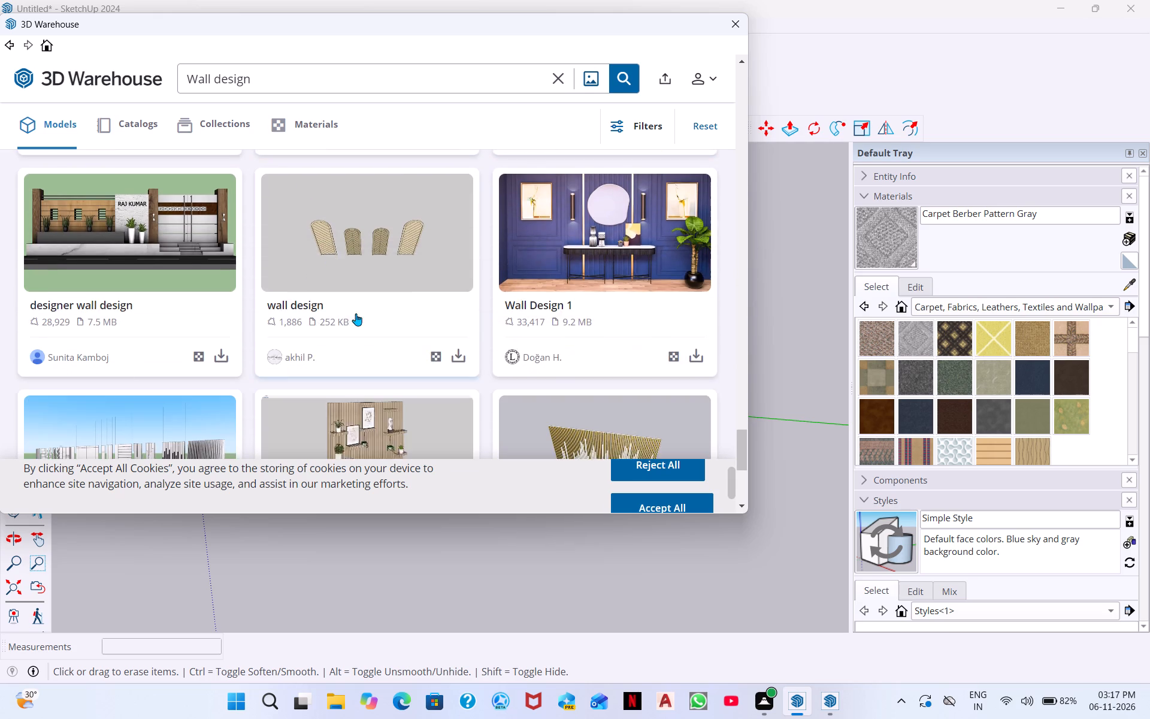
{"action": "scroll", "coordinate": [411, 322], "scroll_direction": "down", "scroll_amount": 3}
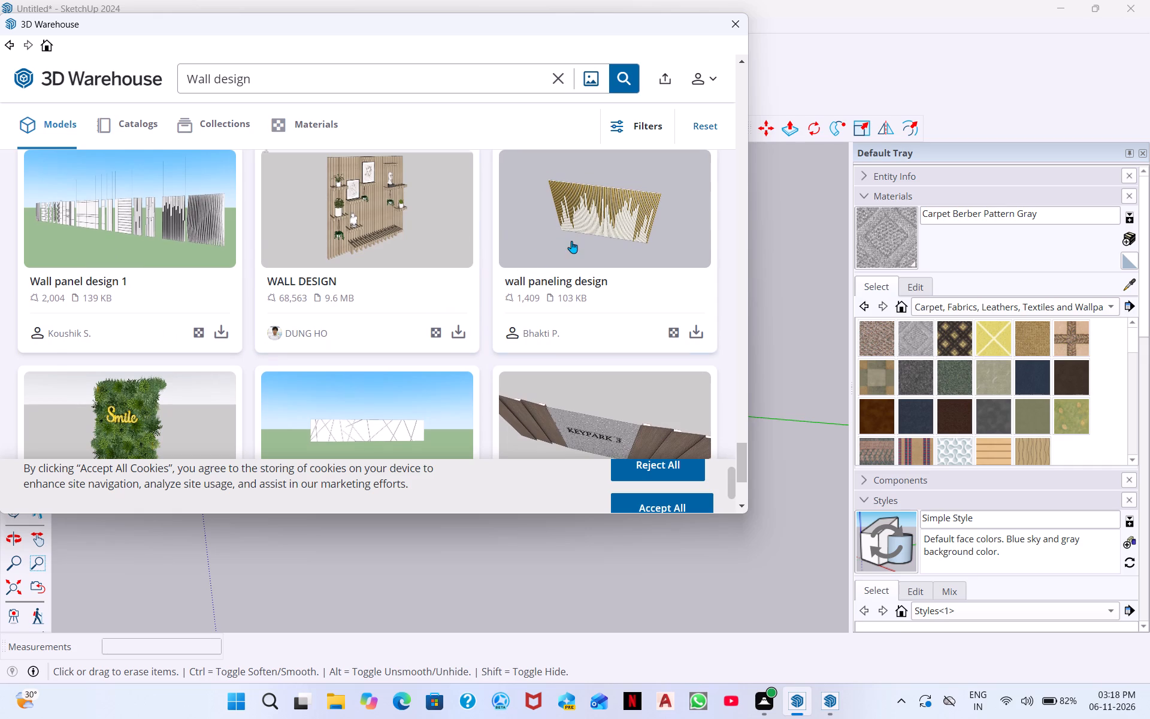
{"action": "scroll", "coordinate": [571, 241], "scroll_direction": "down", "scroll_amount": 3}
{"action": "scroll", "coordinate": [570, 244], "scroll_direction": "up", "scroll_amount": 3}
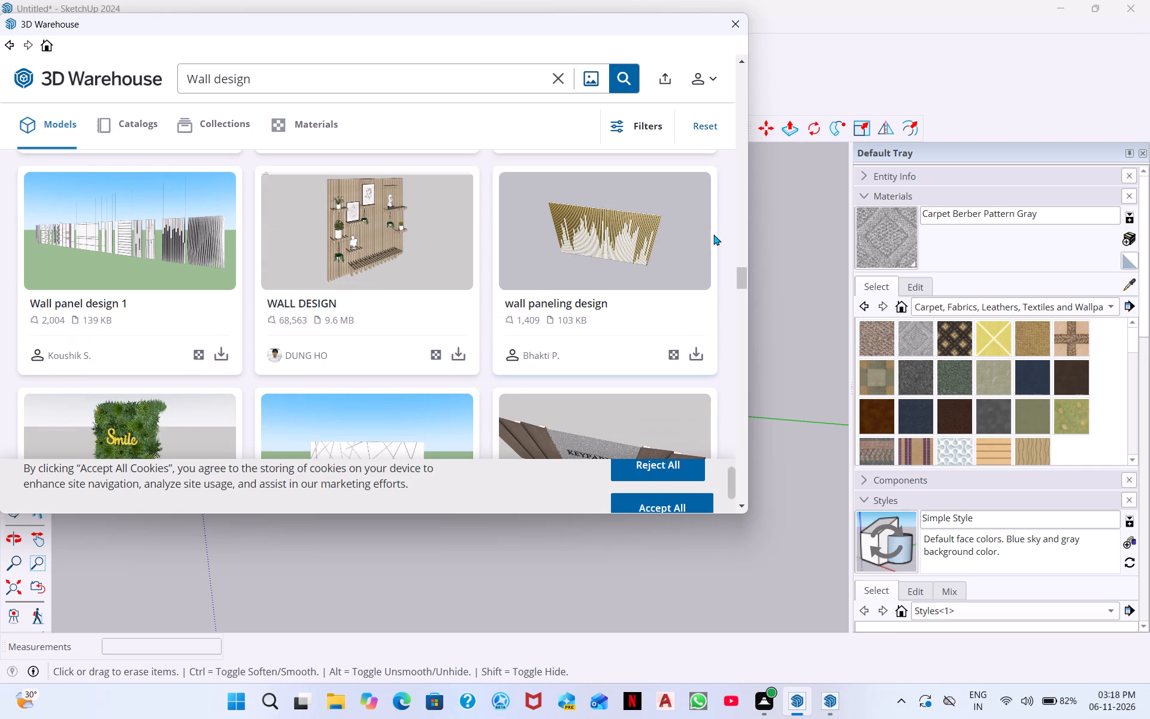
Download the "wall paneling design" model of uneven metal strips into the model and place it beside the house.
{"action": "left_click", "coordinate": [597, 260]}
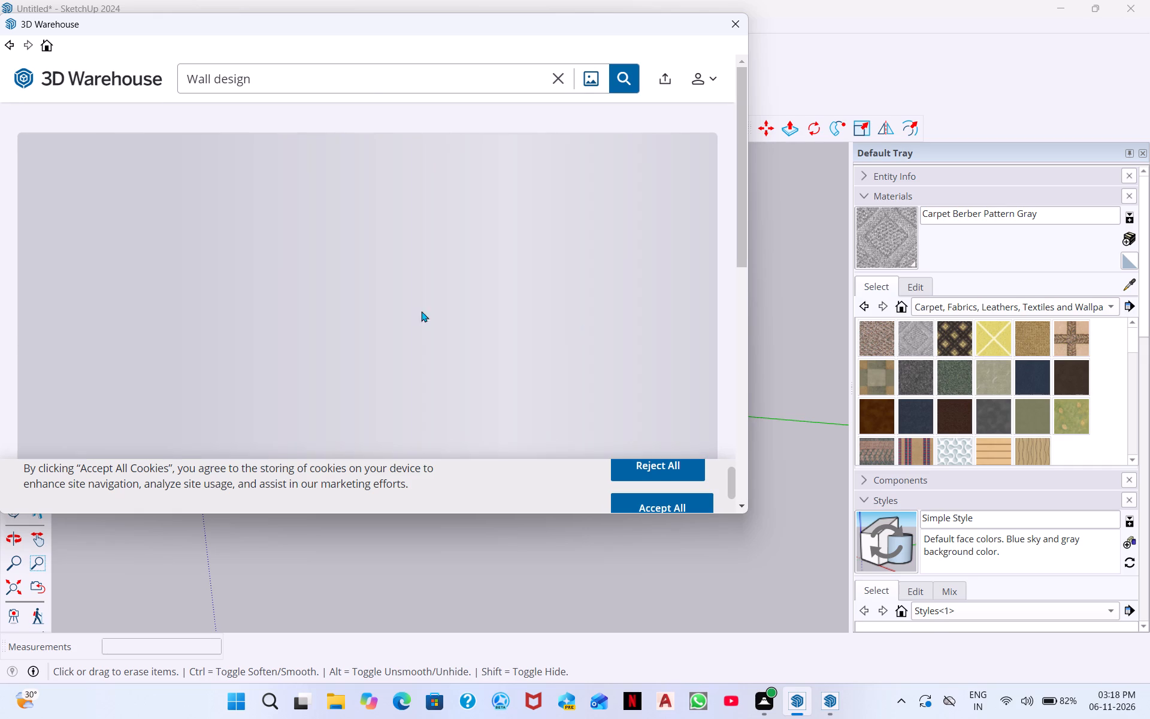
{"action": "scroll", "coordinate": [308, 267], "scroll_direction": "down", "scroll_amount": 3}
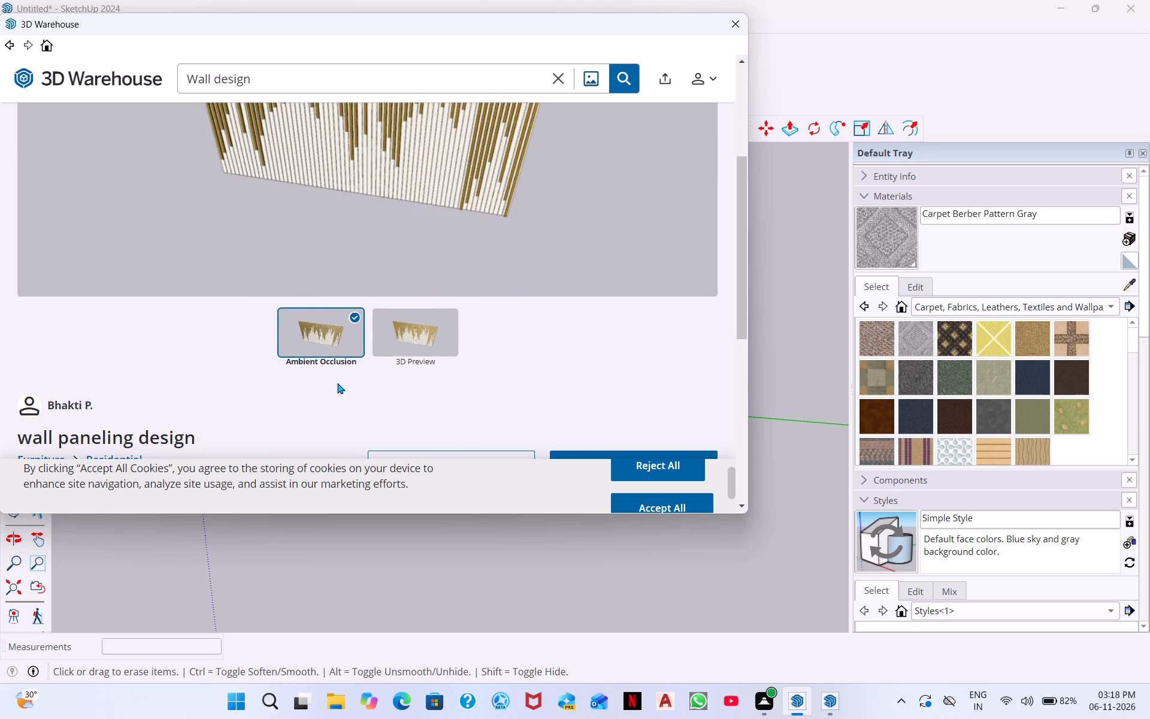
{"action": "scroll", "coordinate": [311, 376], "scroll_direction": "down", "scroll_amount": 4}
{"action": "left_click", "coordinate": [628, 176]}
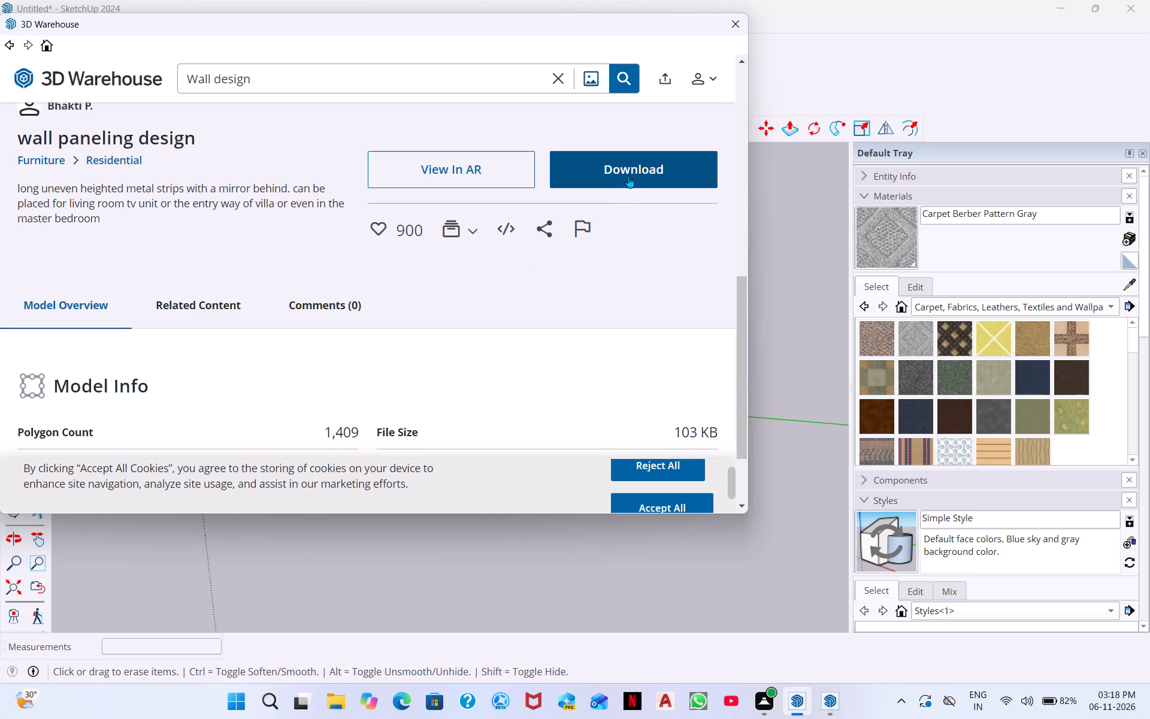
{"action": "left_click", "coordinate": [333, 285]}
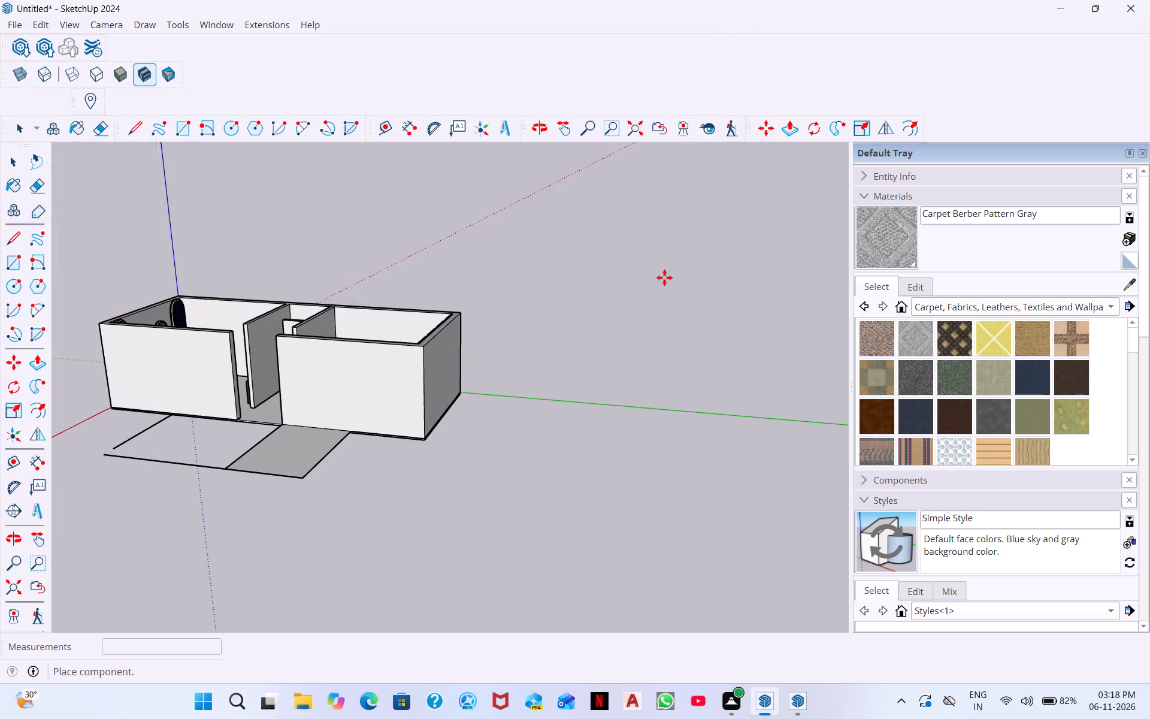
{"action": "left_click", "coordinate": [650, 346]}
Look over the placed wall panel against the house from several sides, and clear its selection.
{"action": "middle_click_drag", "start_coordinate": [574, 303], "coordinate": [695, 301]}
{"action": "scroll", "coordinate": [593, 346], "scroll_direction": "up", "scroll_amount": 2}
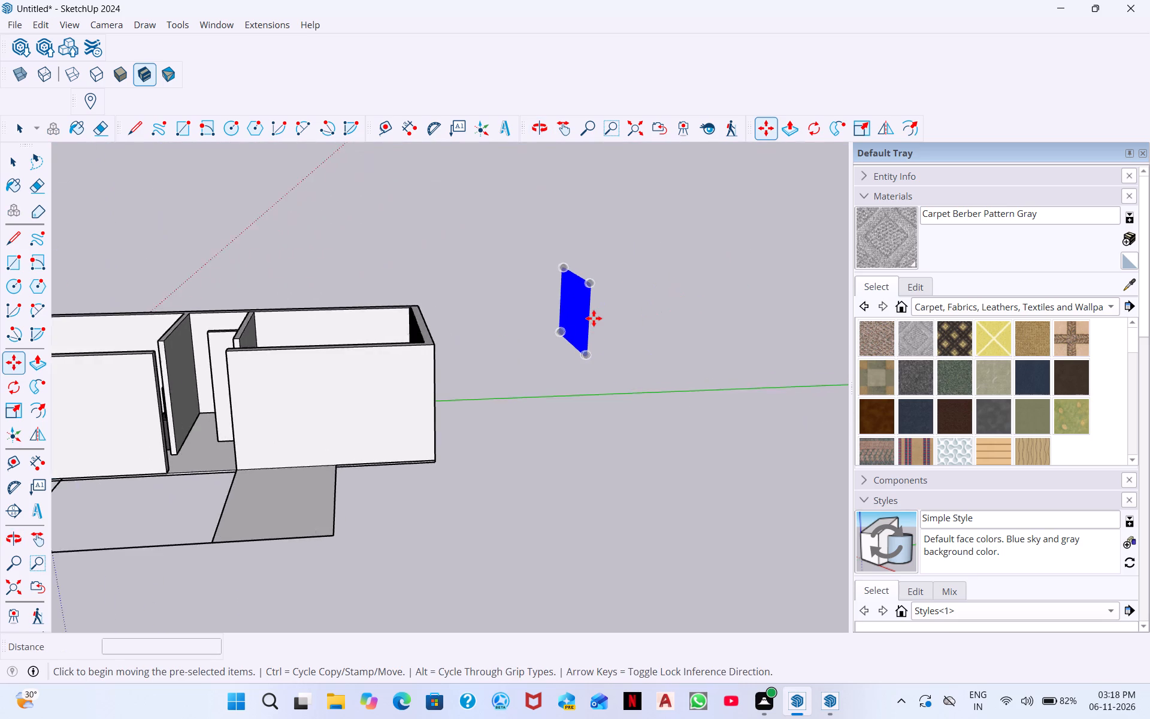
{"action": "scroll", "coordinate": [594, 318], "scroll_direction": "up", "scroll_amount": 8}
{"action": "middle_click_drag", "start_coordinate": [606, 345], "coordinate": [747, 330]}
{"action": "middle_click_drag", "start_coordinate": [468, 355], "coordinate": [543, 309]}
{"action": "scroll", "coordinate": [470, 352], "scroll_direction": "up", "scroll_amount": 2}
{"action": "scroll", "coordinate": [383, 340], "scroll_direction": "up", "scroll_amount": 2}
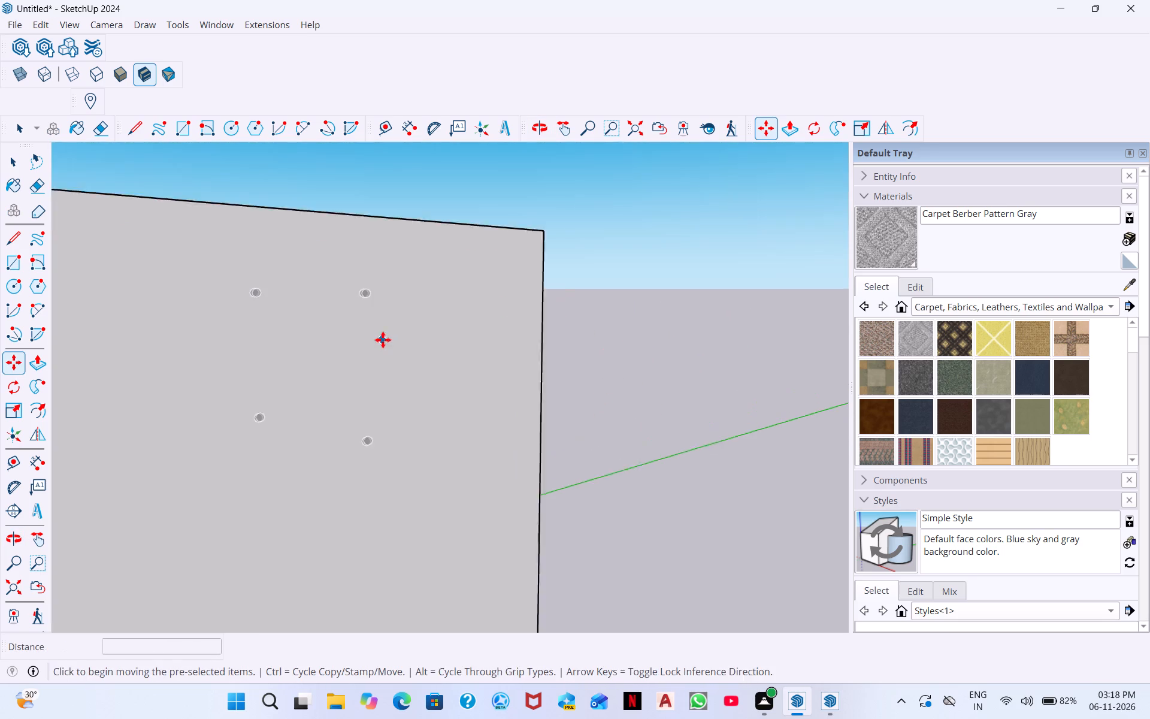
{"action": "scroll", "coordinate": [383, 340], "scroll_direction": "up", "scroll_amount": 1}
{"action": "middle_click_drag", "start_coordinate": [380, 374], "coordinate": [368, 541]}
{"action": "scroll", "coordinate": [351, 263], "scroll_direction": "down", "scroll_amount": 2}
{"action": "middle_click_drag", "start_coordinate": [347, 279], "coordinate": [341, 361]}
{"action": "middle_click_drag", "start_coordinate": [477, 264], "coordinate": [236, 316]}
{"action": "middle_click_drag", "start_coordinate": [491, 238], "coordinate": [458, 243]}
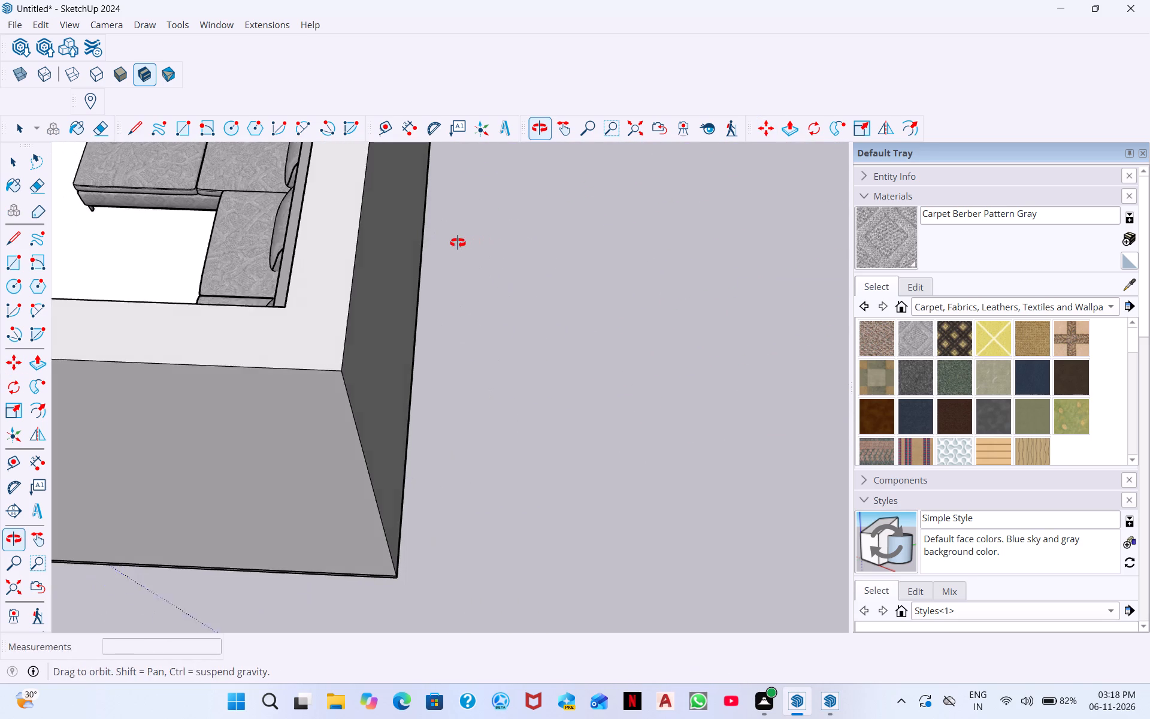
{"action": "middle_click_drag", "start_coordinate": [458, 243], "coordinate": [457, 243]}
{"action": "scroll", "coordinate": [460, 222], "scroll_direction": "down", "scroll_amount": 4}
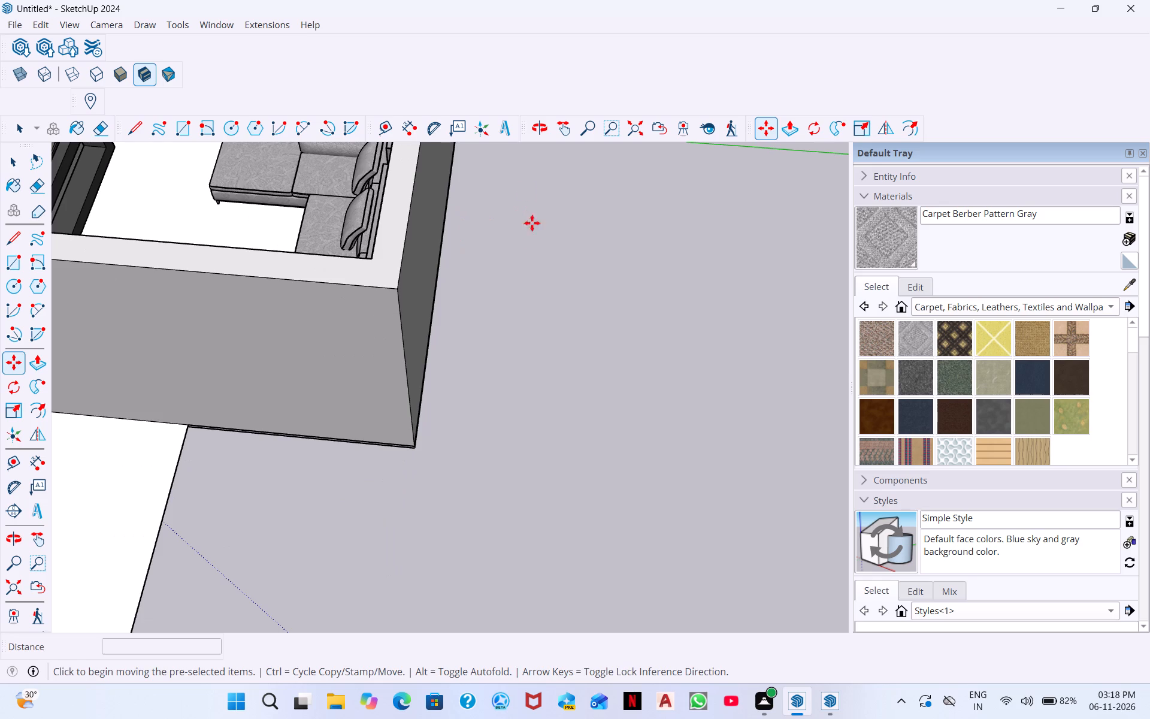
{"action": "middle_click_drag", "start_coordinate": [523, 270], "coordinate": [533, 150]}
{"action": "middle_click_drag", "start_coordinate": [550, 234], "coordinate": [667, 182]}
{"action": "scroll", "coordinate": [663, 183], "scroll_direction": "down", "scroll_amount": 1}
{"action": "middle_click_drag", "start_coordinate": [601, 242], "coordinate": [597, 203]}
{"action": "scroll", "coordinate": [656, 204], "scroll_direction": "down", "scroll_amount": 3}
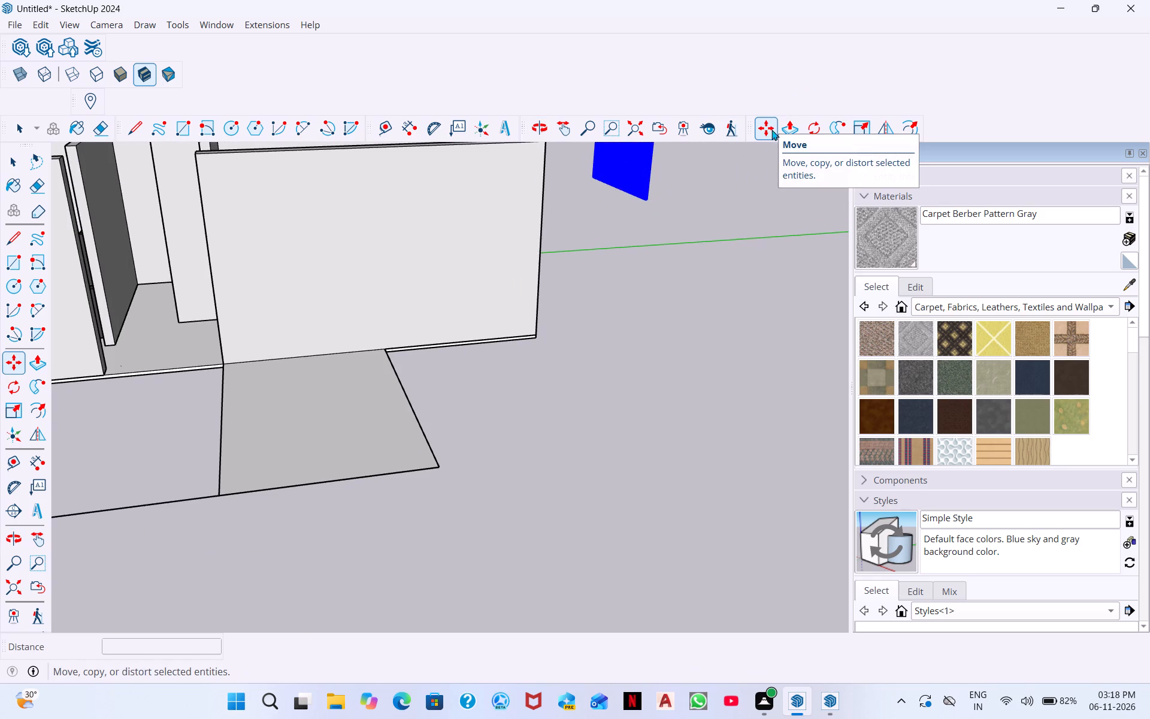
{"action": "left_click", "coordinate": [740, 218]}
{"action": "key", "text": "space"}
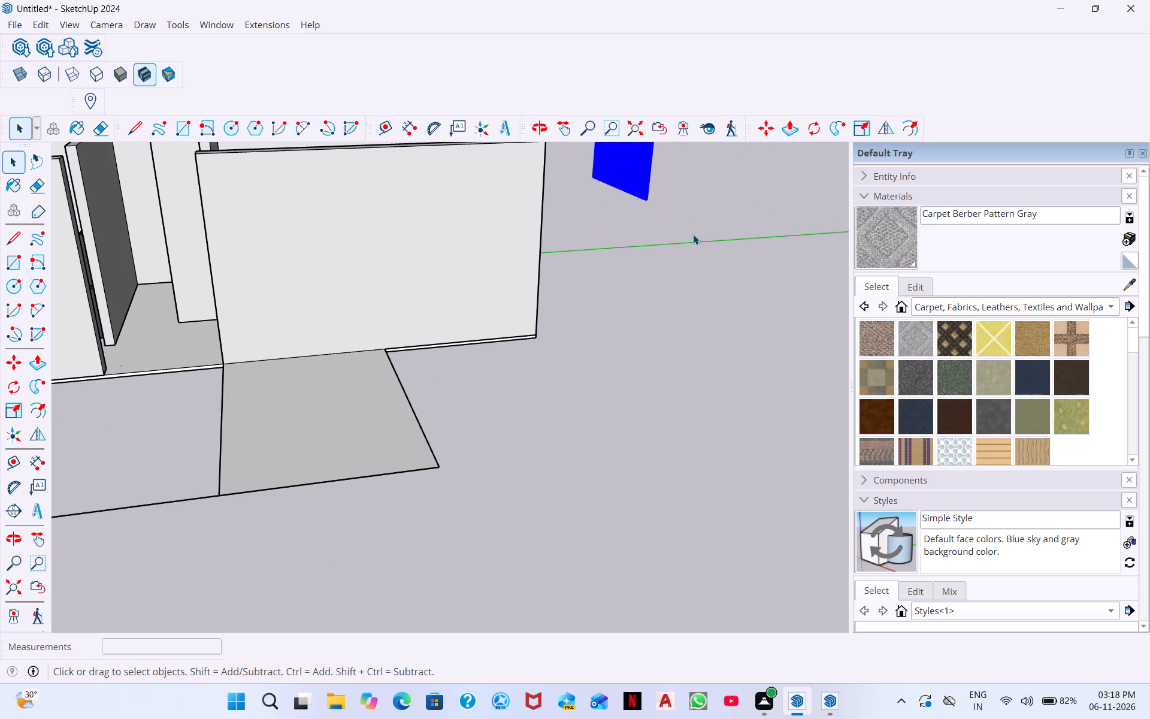
{"action": "key", "text": "space"}
{"action": "key", "text": "space"}
{"action": "key", "text": "space"}
{"action": "key", "text": "space"}
{"action": "key", "text": "Escape"}
{"action": "left_click", "coordinate": [709, 207]}
Examine the strip pattern of the wall panel up close and from the front.
{"action": "scroll", "coordinate": [614, 195], "scroll_direction": "up", "scroll_amount": 8}
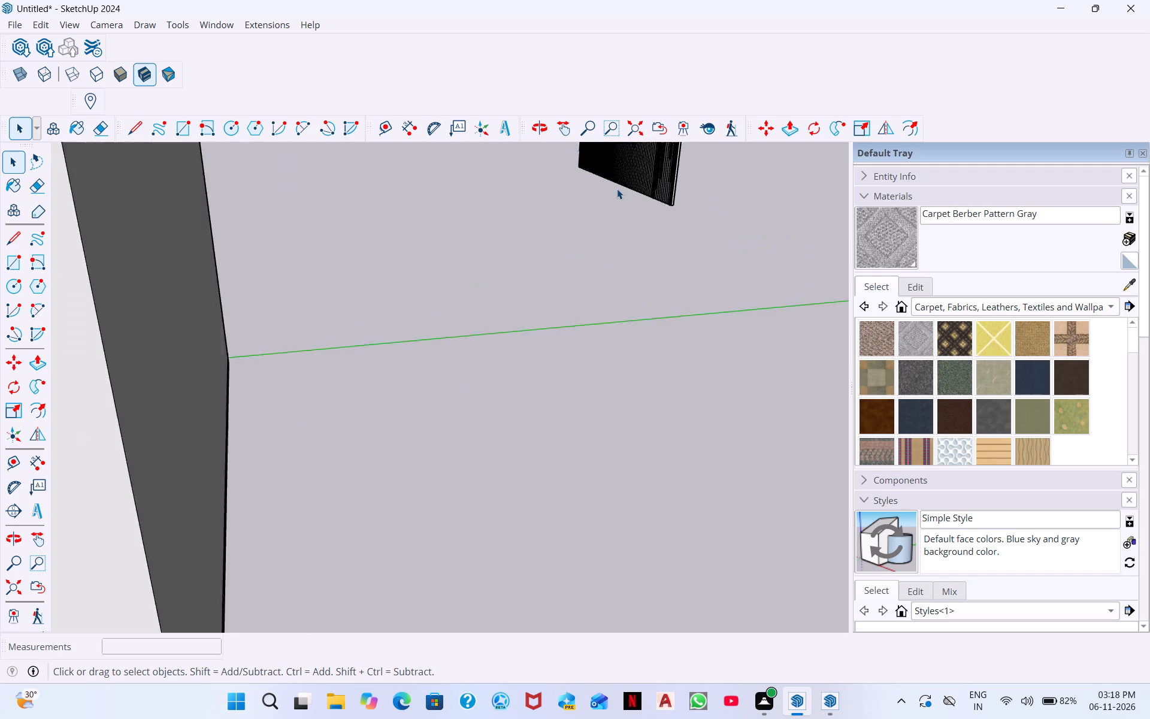
{"action": "scroll", "coordinate": [617, 189], "scroll_direction": "up", "scroll_amount": 2}
{"action": "middle_click_drag", "start_coordinate": [625, 185], "coordinate": [639, 95]}
{"action": "middle_click_drag", "start_coordinate": [670, 307], "coordinate": [695, 287]}
{"action": "scroll", "coordinate": [671, 302], "scroll_direction": "up", "scroll_amount": 1}
{"action": "scroll", "coordinate": [609, 278], "scroll_direction": "up", "scroll_amount": 9}
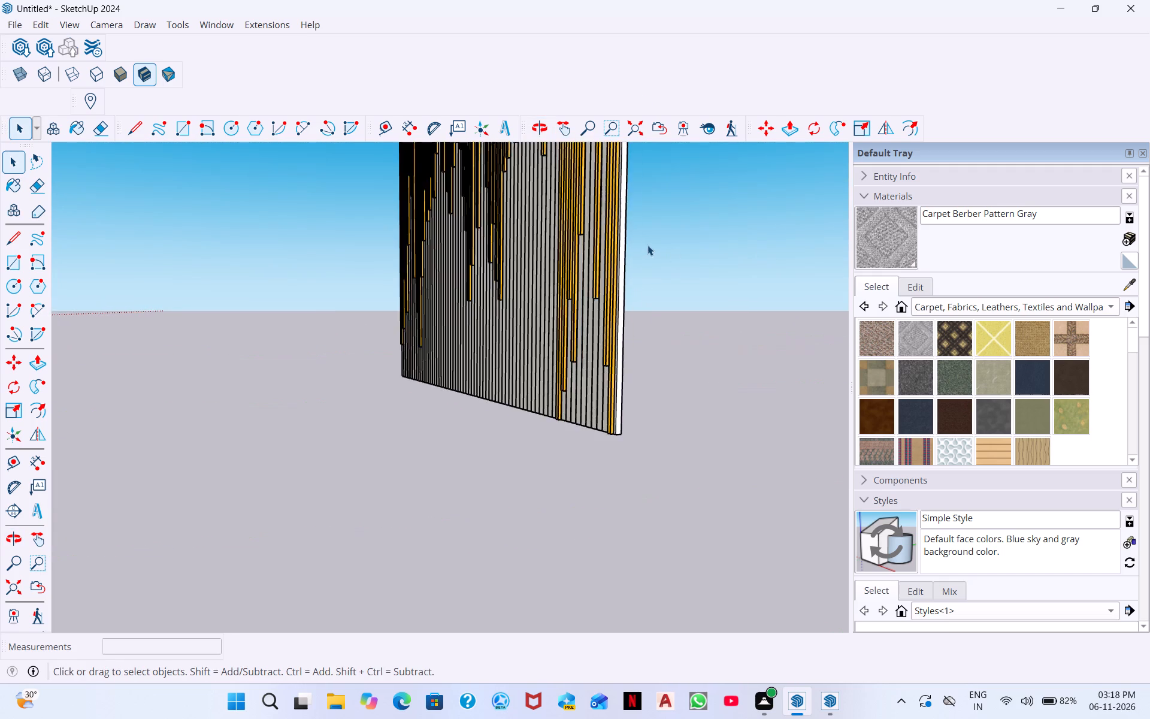
{"action": "scroll", "coordinate": [489, 247], "scroll_direction": "up", "scroll_amount": 7}
{"action": "scroll", "coordinate": [577, 325], "scroll_direction": "down", "scroll_amount": 9}
{"action": "middle_click_drag", "start_coordinate": [697, 326], "coordinate": [912, 329]}
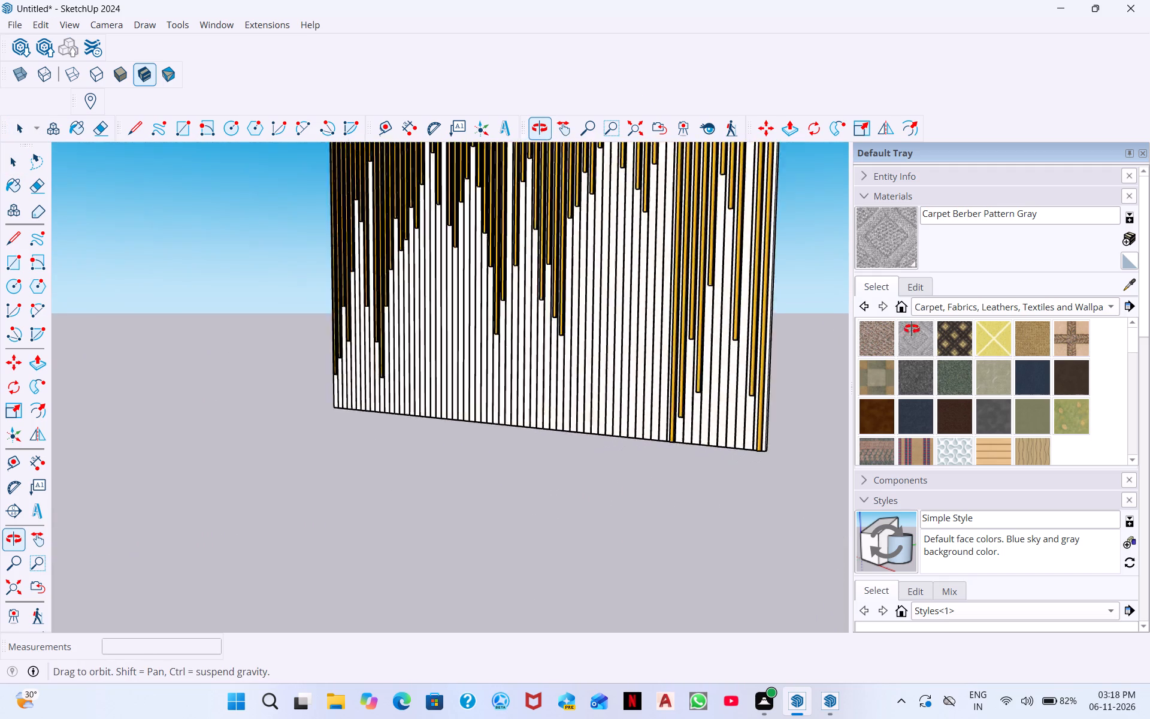
{"action": "middle_click_drag", "start_coordinate": [912, 329], "coordinate": [1016, 331]}
{"action": "middle_click_drag", "start_coordinate": [425, 327], "coordinate": [562, 326]}
{"action": "scroll", "coordinate": [529, 291], "scroll_direction": "down", "scroll_amount": 3}
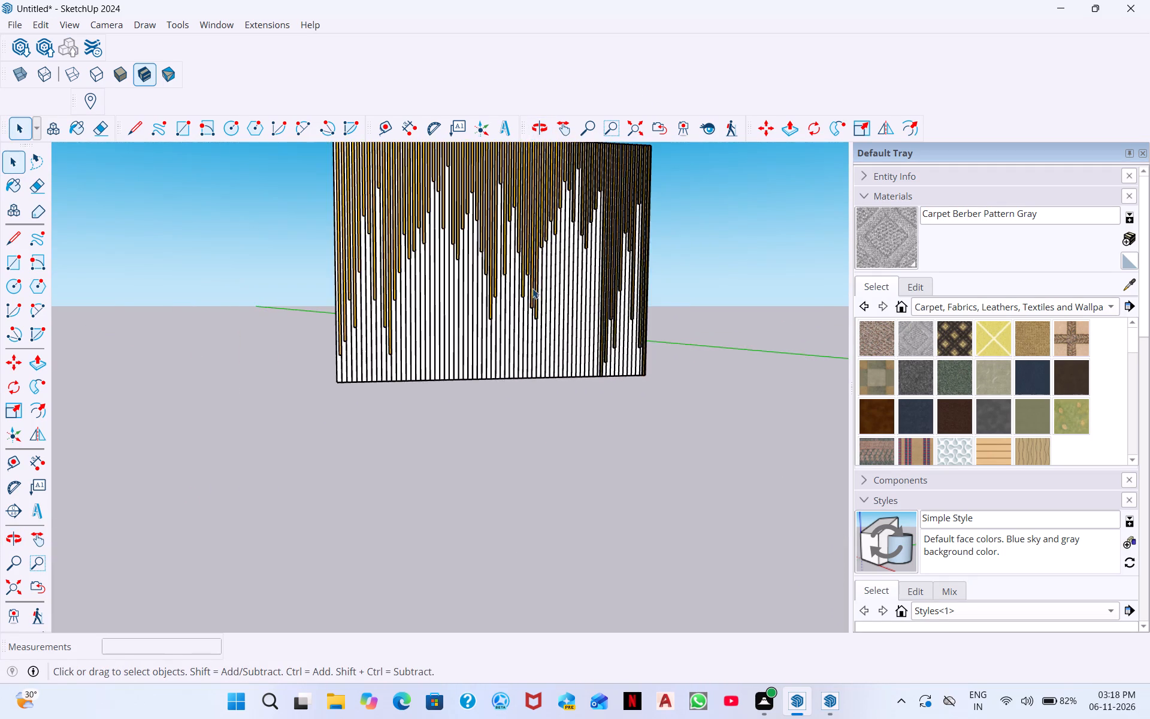
{"action": "scroll", "coordinate": [532, 288], "scroll_direction": "down", "scroll_amount": 10}
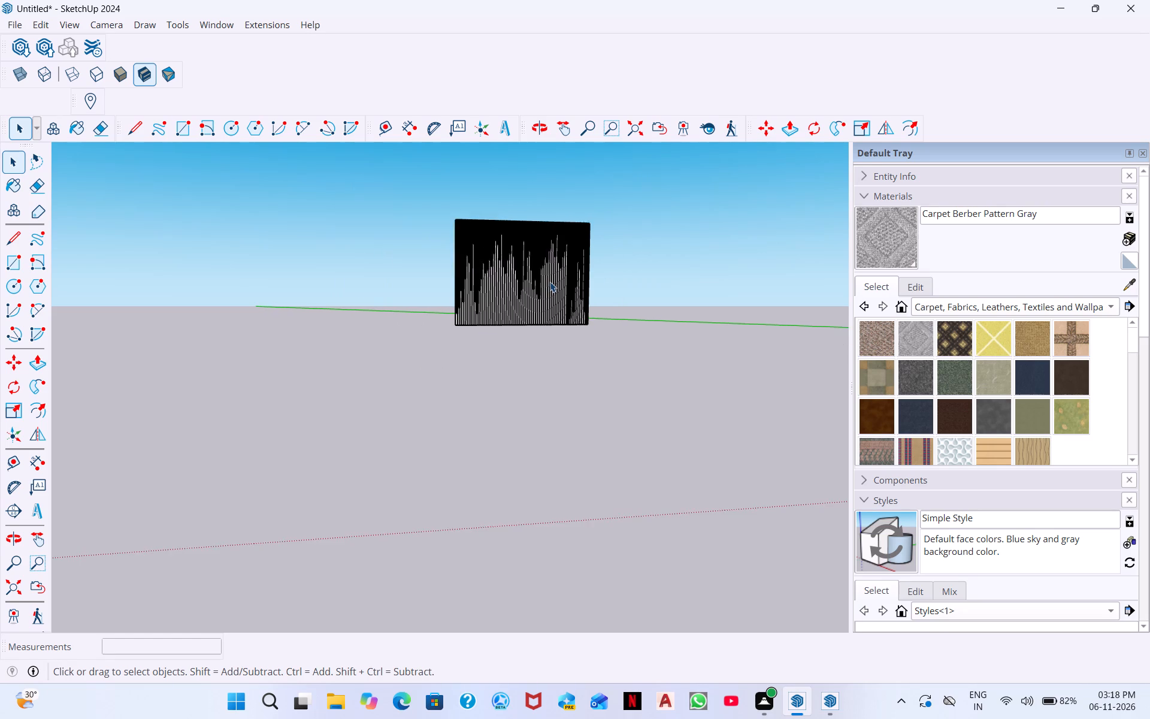
{"action": "scroll", "coordinate": [550, 282], "scroll_direction": "down", "scroll_amount": 4}
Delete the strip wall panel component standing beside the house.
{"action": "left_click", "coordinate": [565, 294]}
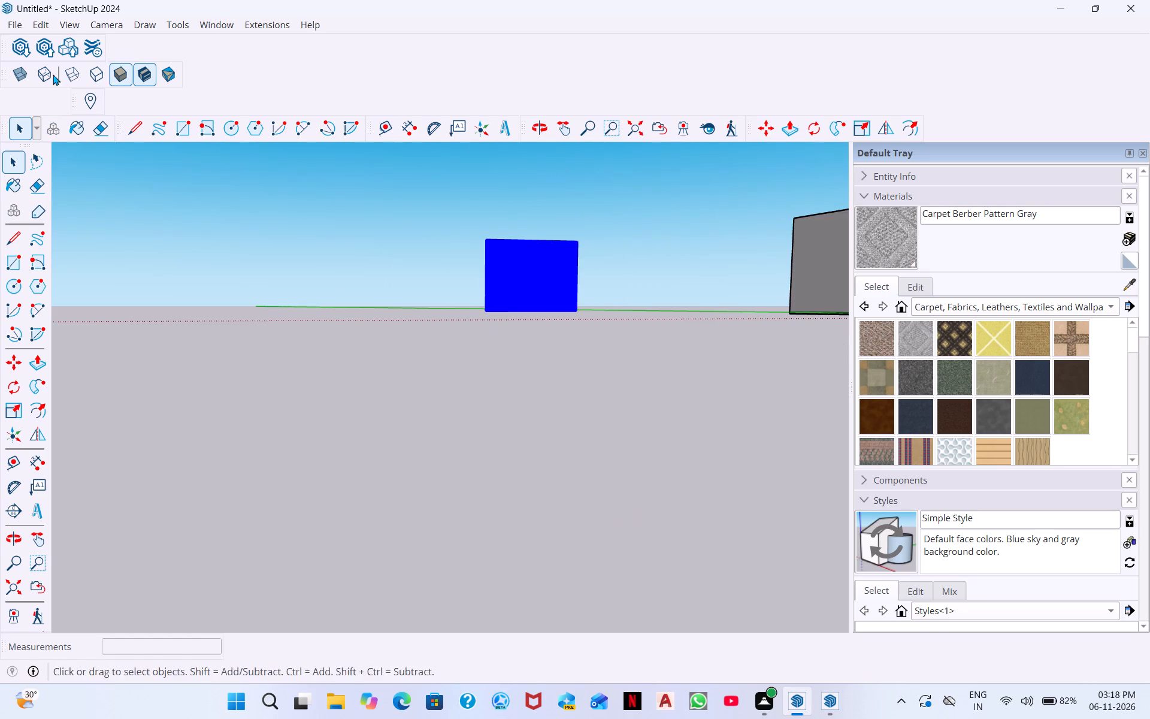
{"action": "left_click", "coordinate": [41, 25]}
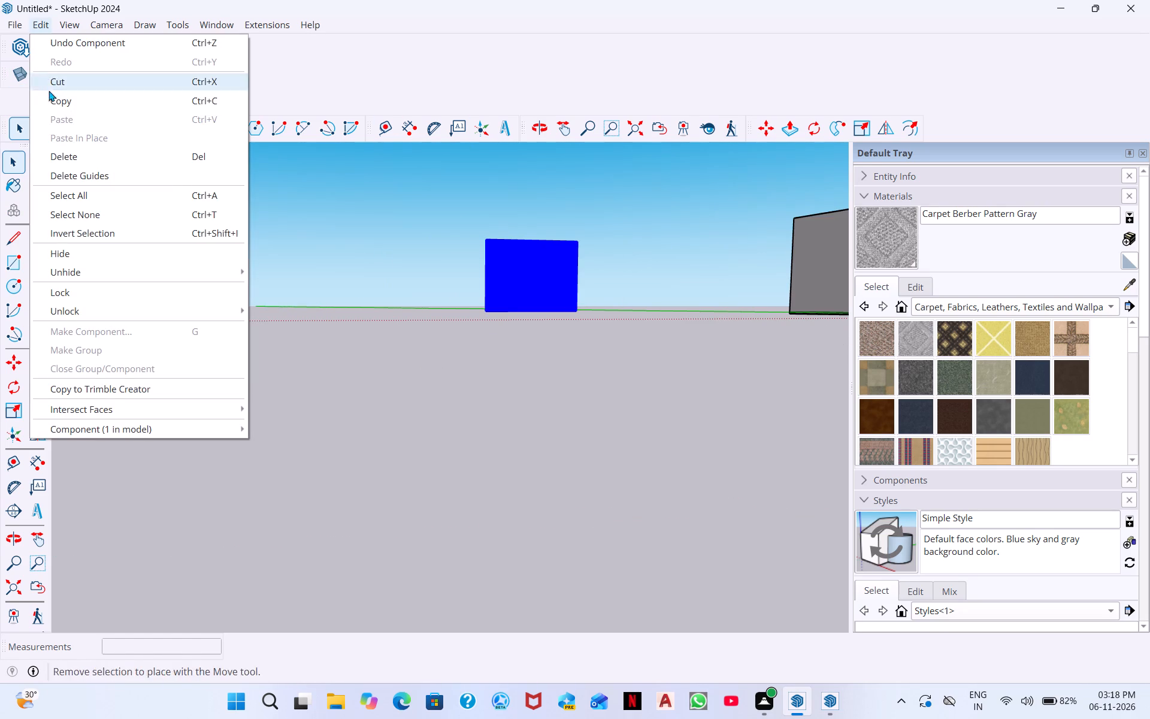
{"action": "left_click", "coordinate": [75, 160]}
Inspect the open-top rooms of the house and their existing wall designs from above.
{"action": "scroll", "coordinate": [347, 270], "scroll_direction": "down", "scroll_amount": 13}
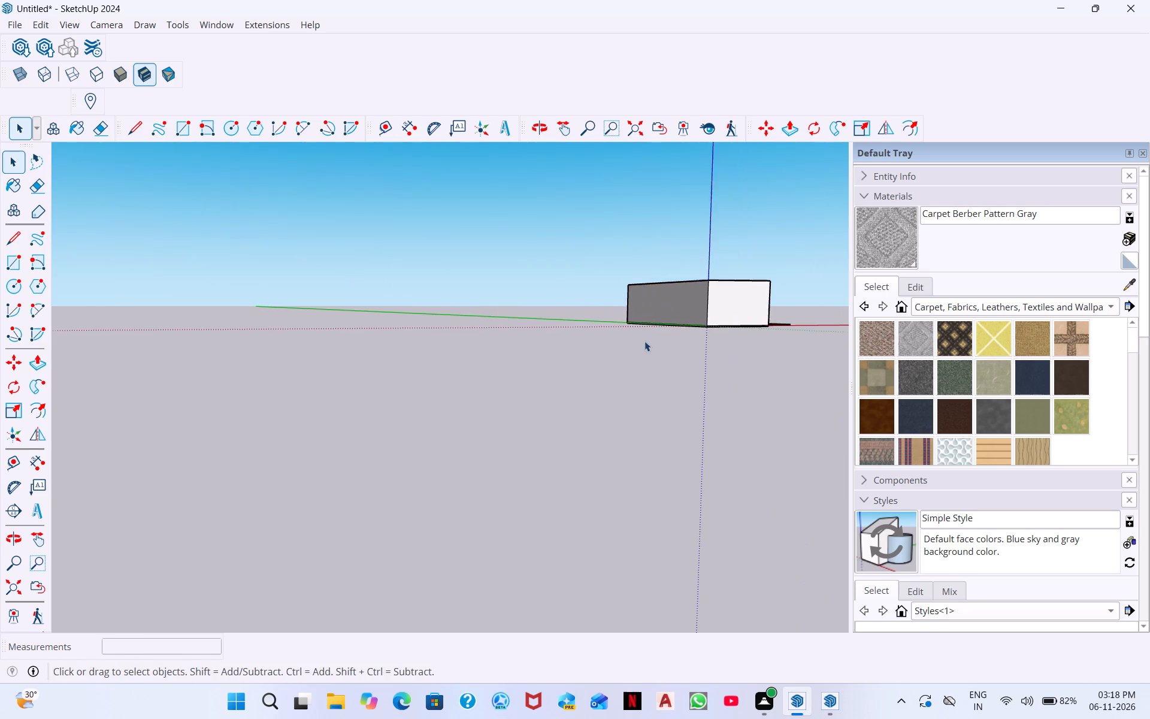
{"action": "middle_click_drag", "start_coordinate": [647, 333], "coordinate": [137, 396]}
{"action": "middle_click_drag", "start_coordinate": [361, 402], "coordinate": [320, 403]}
{"action": "scroll", "coordinate": [327, 405], "scroll_direction": "up", "scroll_amount": 3}
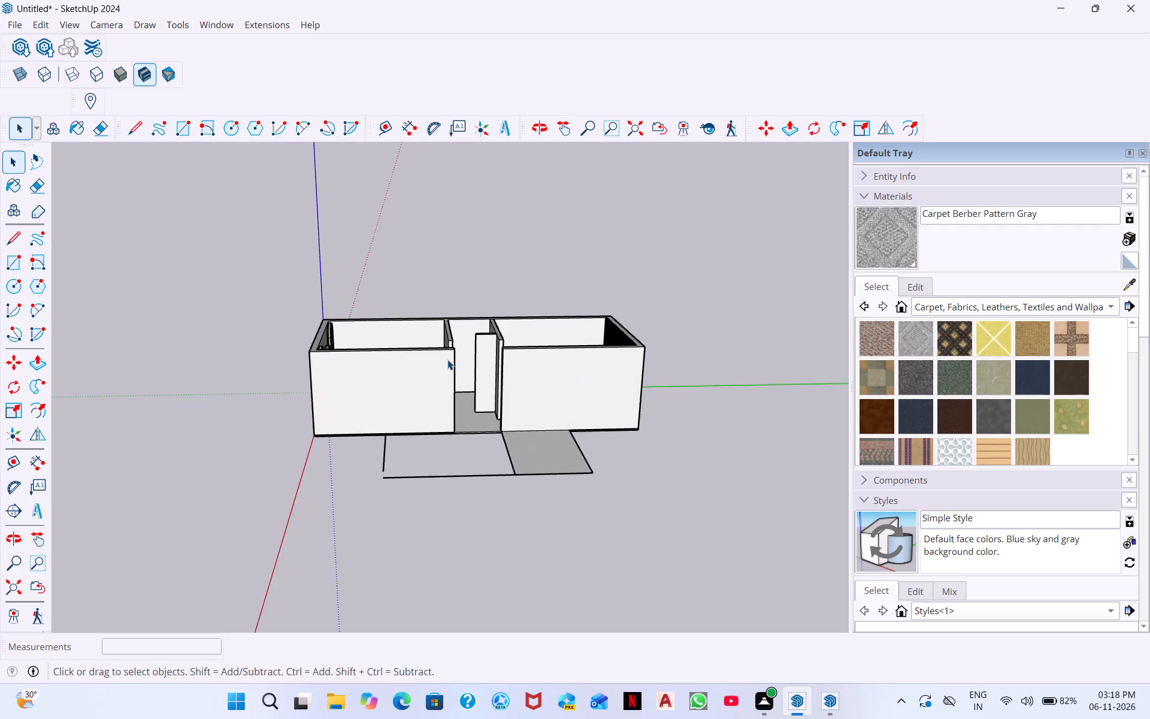
{"action": "scroll", "coordinate": [447, 359], "scroll_direction": "up", "scroll_amount": 5}
{"action": "middle_click_drag", "start_coordinate": [436, 370], "coordinate": [379, 482]}
{"action": "scroll", "coordinate": [355, 370], "scroll_direction": "up", "scroll_amount": 3}
{"action": "scroll", "coordinate": [308, 333], "scroll_direction": "down", "scroll_amount": 2}
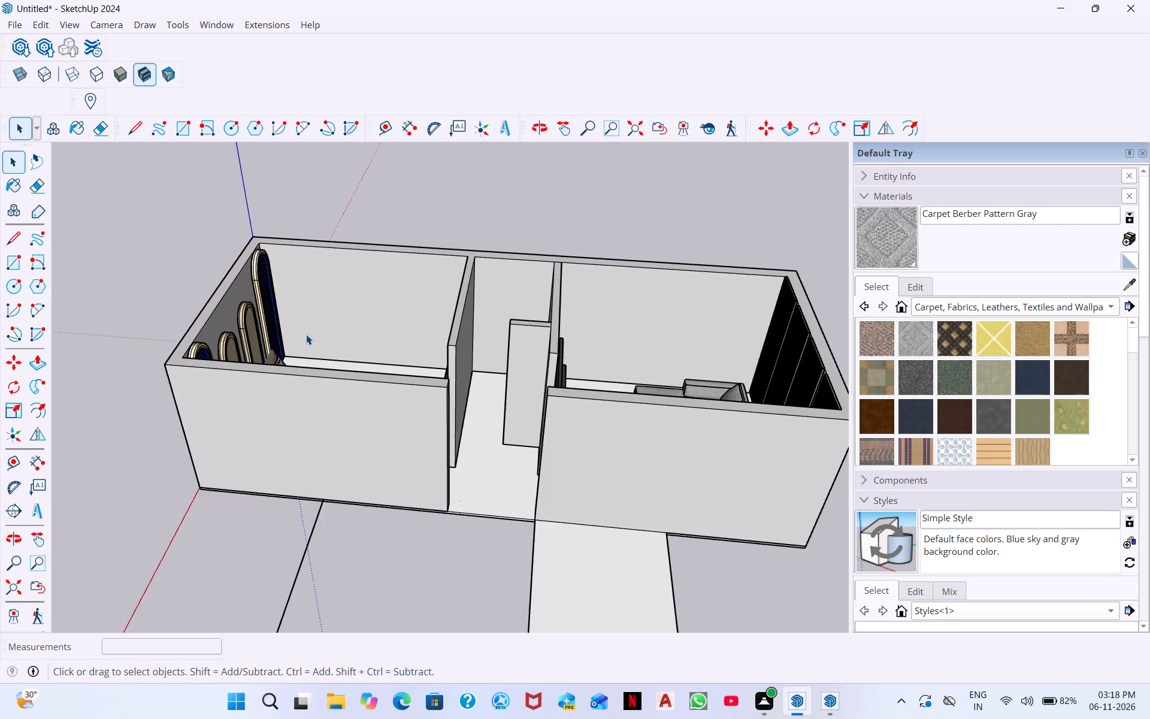
Examine the whole house from above, from the front and around its corner, comparing the rooms and outer walls.
{"action": "scroll", "coordinate": [304, 338], "scroll_direction": "down", "scroll_amount": 4}
{"action": "scroll", "coordinate": [252, 343], "scroll_direction": "up", "scroll_amount": 4}
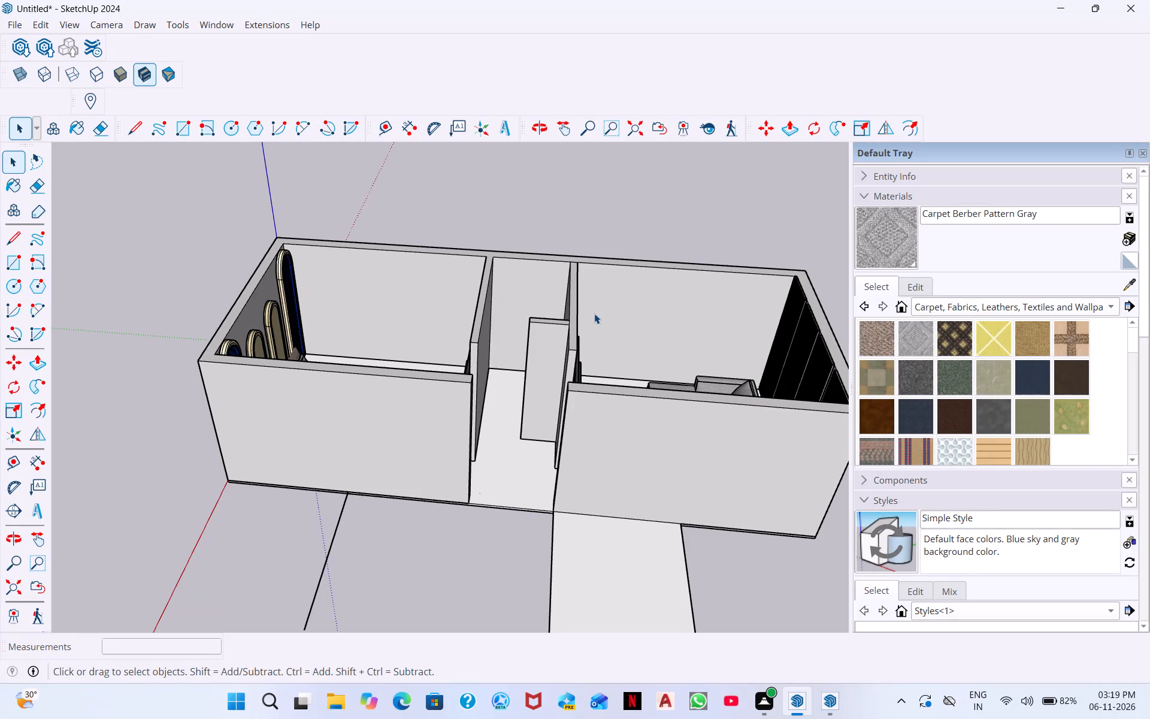
{"action": "scroll", "coordinate": [594, 313], "scroll_direction": "up", "scroll_amount": 1}
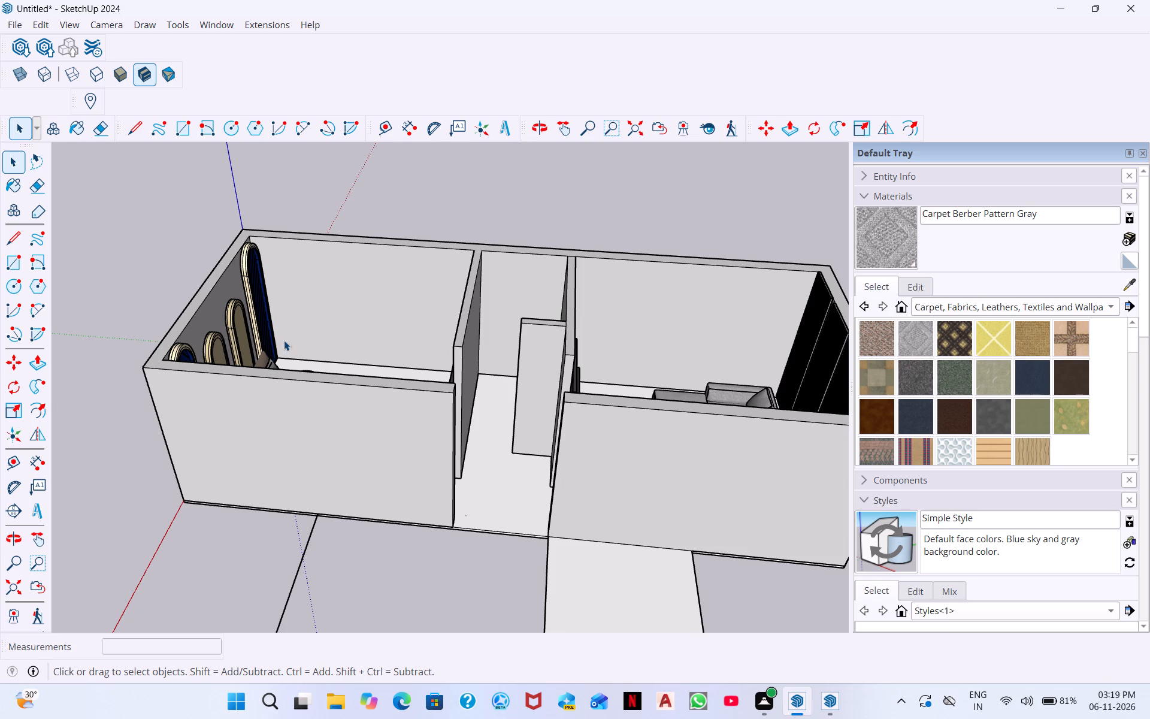
{"action": "scroll", "coordinate": [329, 322], "scroll_direction": "up", "scroll_amount": 1}
{"action": "scroll", "coordinate": [376, 361], "scroll_direction": "down", "scroll_amount": 3}
{"action": "scroll", "coordinate": [653, 370], "scroll_direction": "down", "scroll_amount": 2}
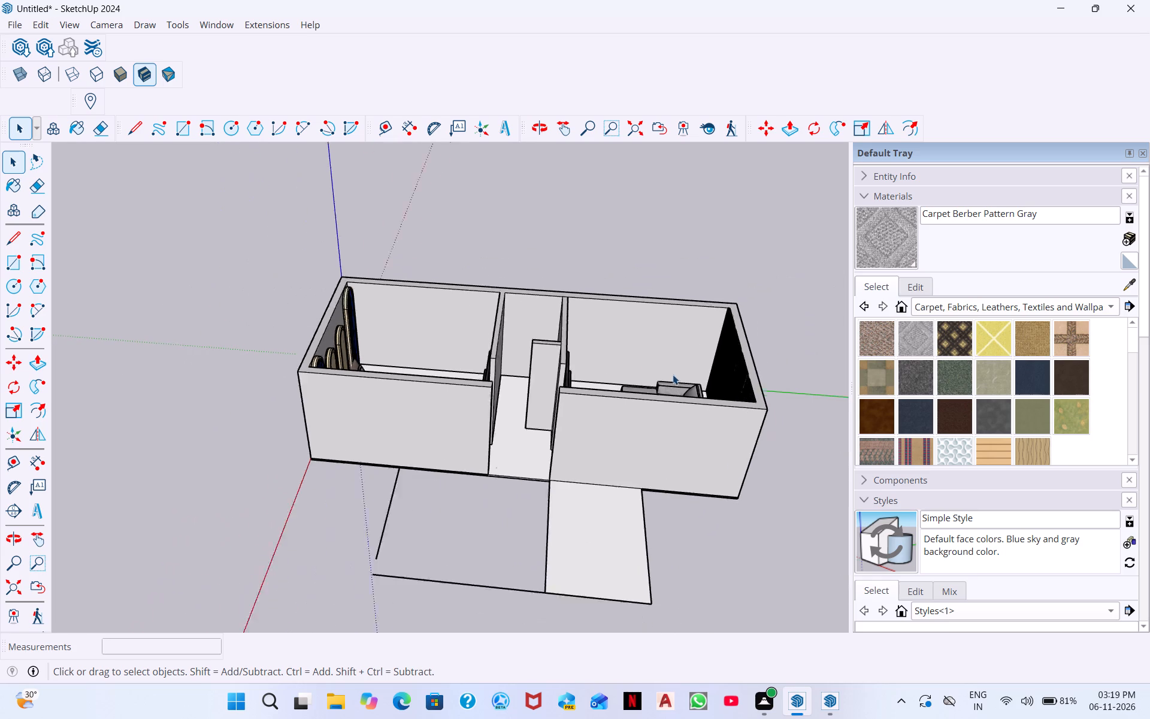
{"action": "scroll", "coordinate": [673, 374], "scroll_direction": "down", "scroll_amount": 1}
{"action": "scroll", "coordinate": [691, 430], "scroll_direction": "down", "scroll_amount": 1}
{"action": "scroll", "coordinate": [660, 426], "scroll_direction": "up", "scroll_amount": 3}
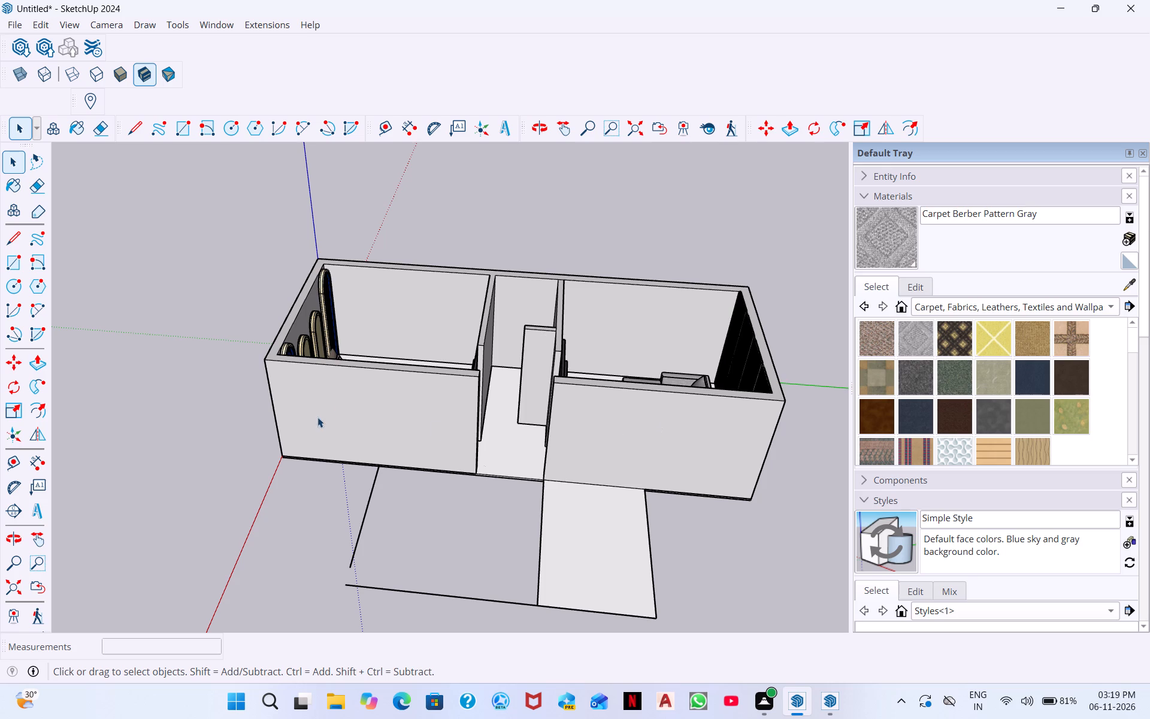
{"action": "scroll", "coordinate": [458, 419], "scroll_direction": "up", "scroll_amount": 2}
{"action": "scroll", "coordinate": [454, 422], "scroll_direction": "down", "scroll_amount": 2}
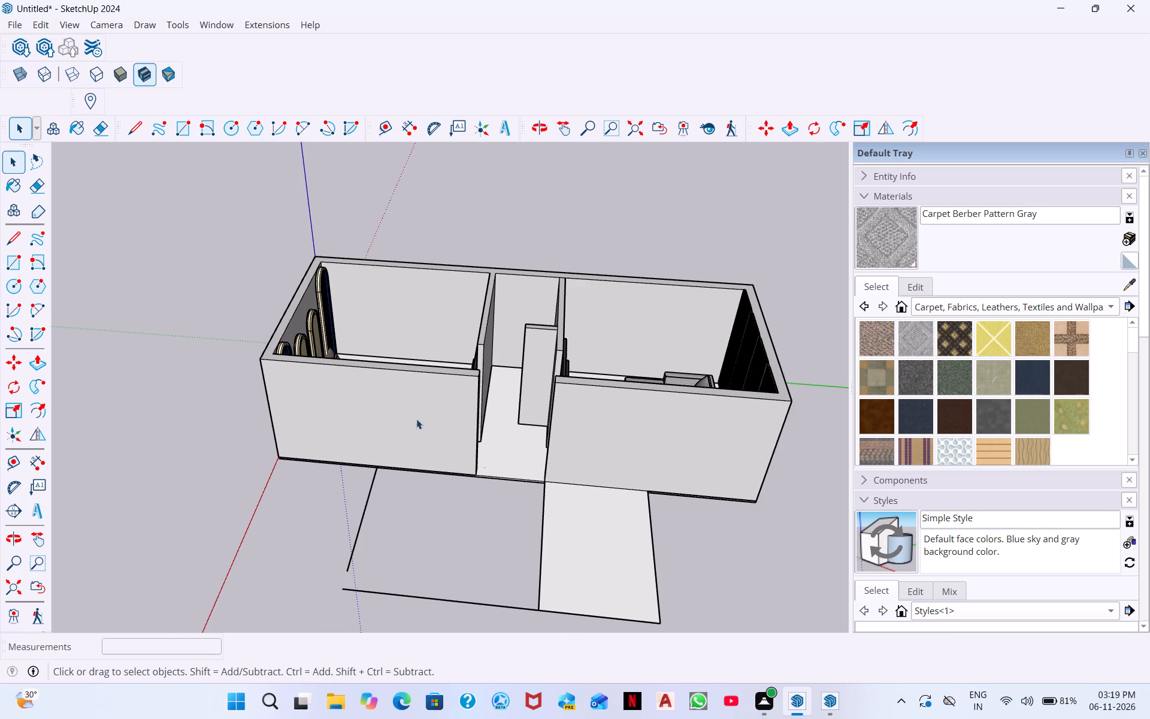
{"action": "scroll", "coordinate": [355, 404], "scroll_direction": "up", "scroll_amount": 3}
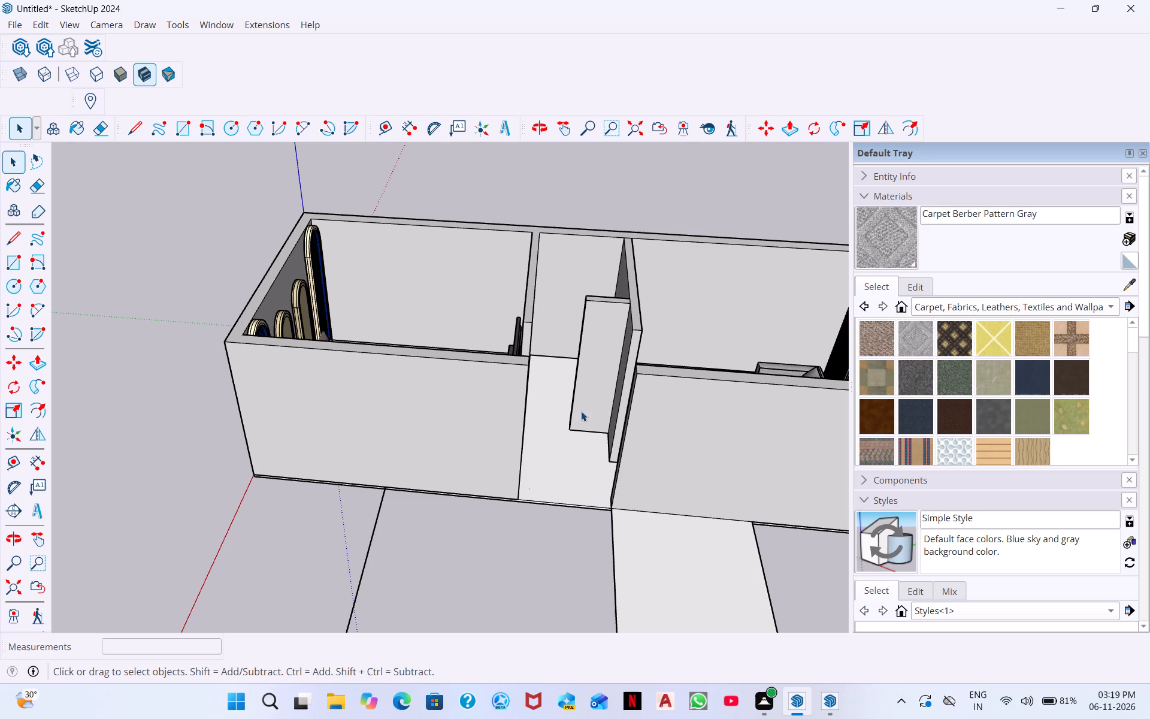
{"action": "middle_click_drag", "start_coordinate": [405, 428], "coordinate": [430, 344]}
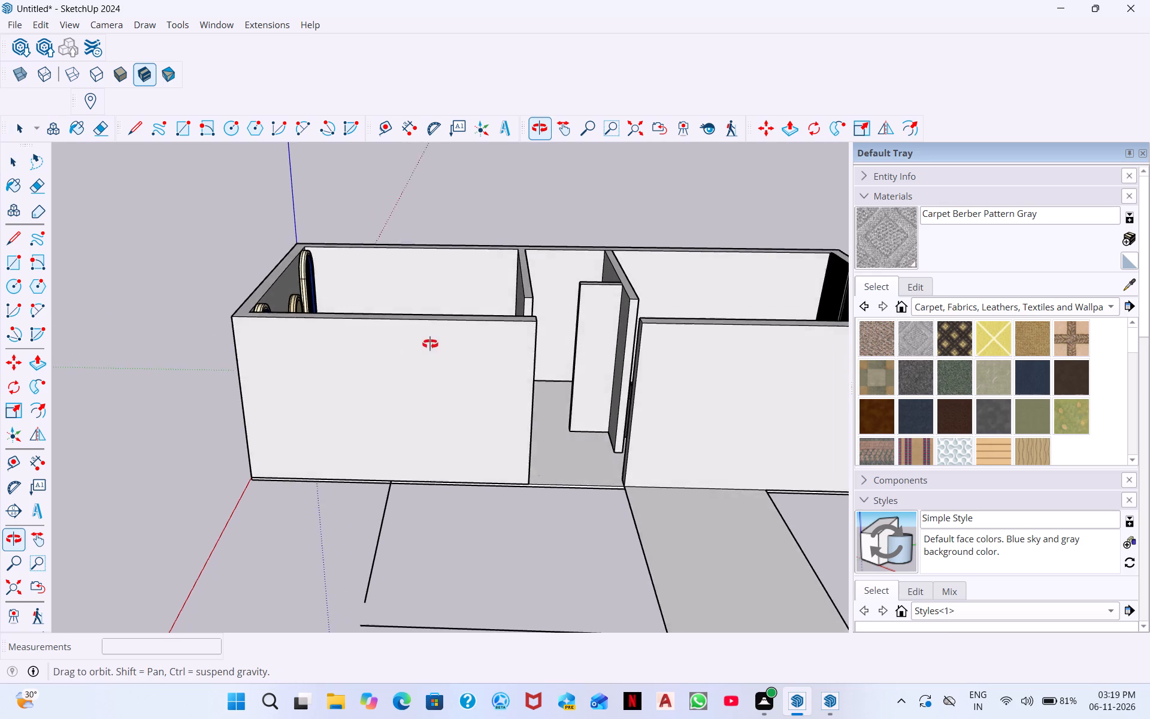
{"action": "middle_click_drag", "start_coordinate": [430, 344], "coordinate": [429, 344]}
{"action": "middle_click_drag", "start_coordinate": [422, 419], "coordinate": [440, 351]}
{"action": "middle_click_drag", "start_coordinate": [354, 400], "coordinate": [369, 341]}
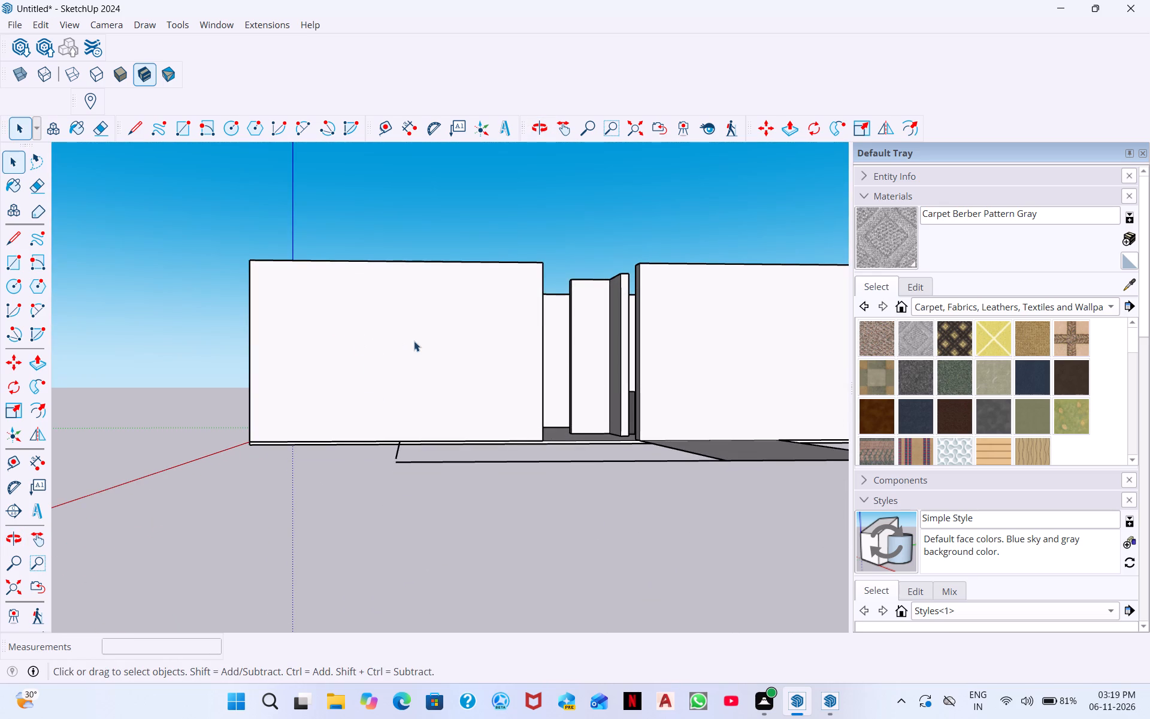
{"action": "middle_click_drag", "start_coordinate": [355, 352], "coordinate": [359, 434]}
{"action": "middle_click_drag", "start_coordinate": [270, 332], "coordinate": [432, 327]}
{"action": "middle_click_drag", "start_coordinate": [331, 315], "coordinate": [370, 320]}
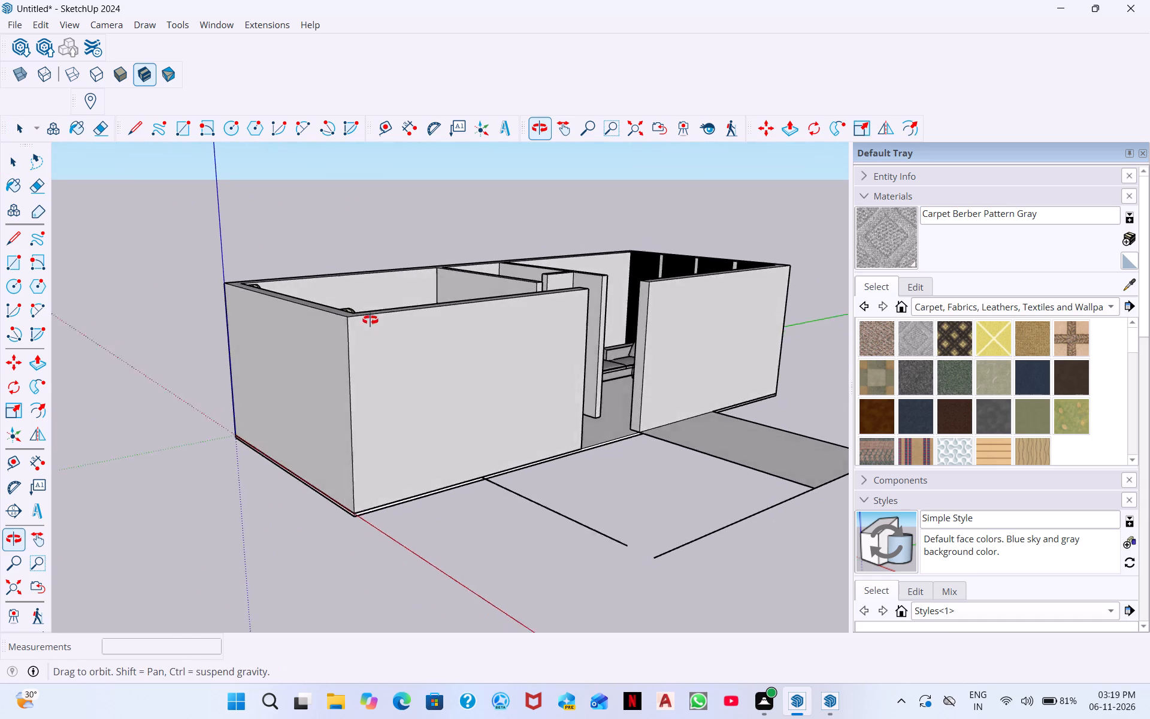
{"action": "middle_click_drag", "start_coordinate": [370, 320], "coordinate": [420, 324]}
Scale the arched wall design in the end room slightly down in height from its top.
{"action": "scroll", "coordinate": [289, 283], "scroll_direction": "up", "scroll_amount": 13}
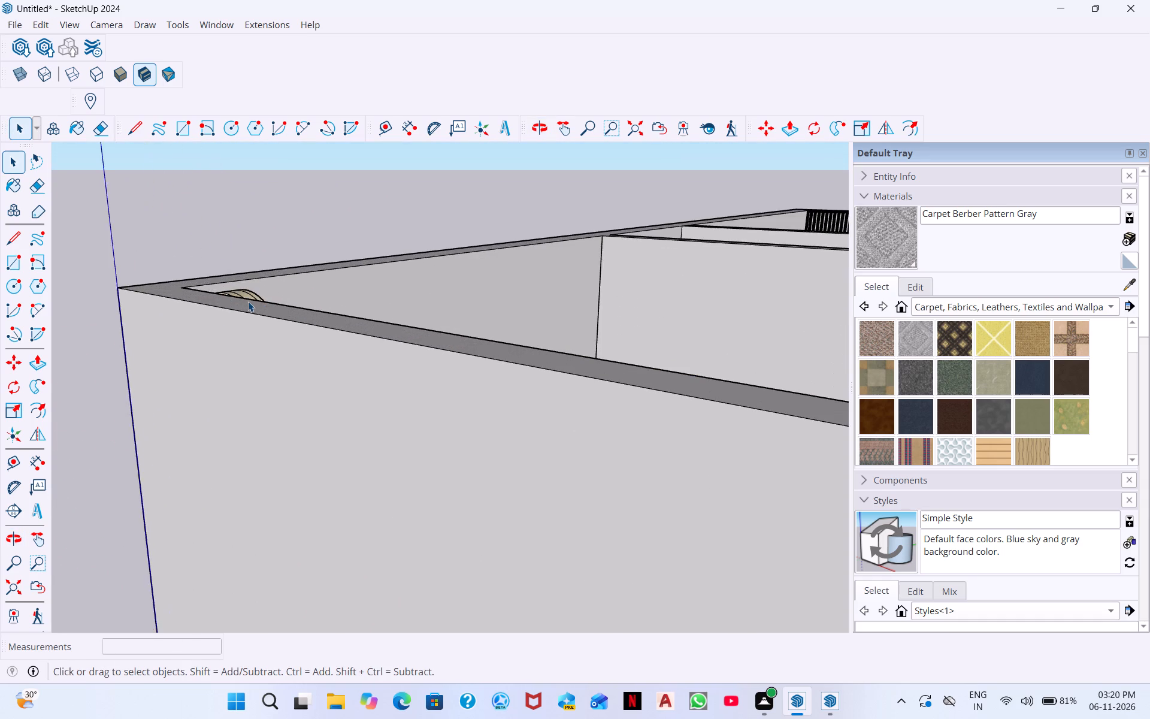
{"action": "scroll", "coordinate": [248, 301], "scroll_direction": "up", "scroll_amount": 4}
{"action": "left_click", "coordinate": [241, 285]}
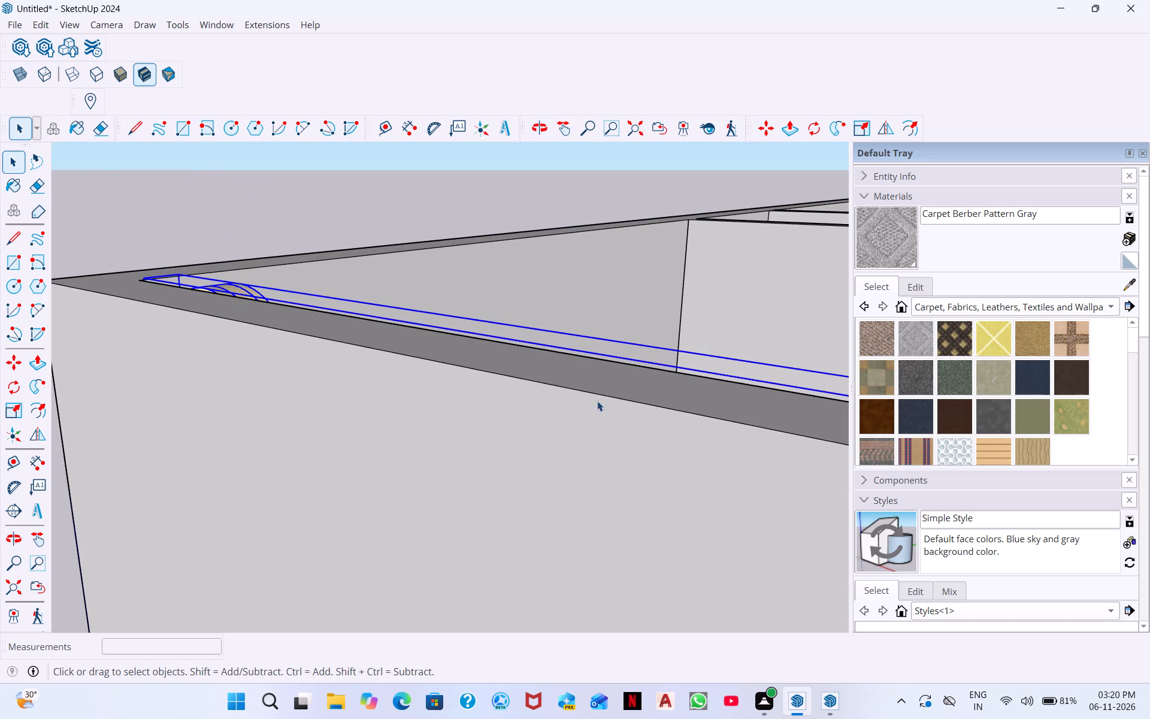
{"action": "middle_click_drag", "start_coordinate": [829, 401], "coordinate": [438, 388]}
{"action": "scroll", "coordinate": [663, 432], "scroll_direction": "down", "scroll_amount": 9}
{"action": "middle_click_drag", "start_coordinate": [824, 462], "coordinate": [594, 418]}
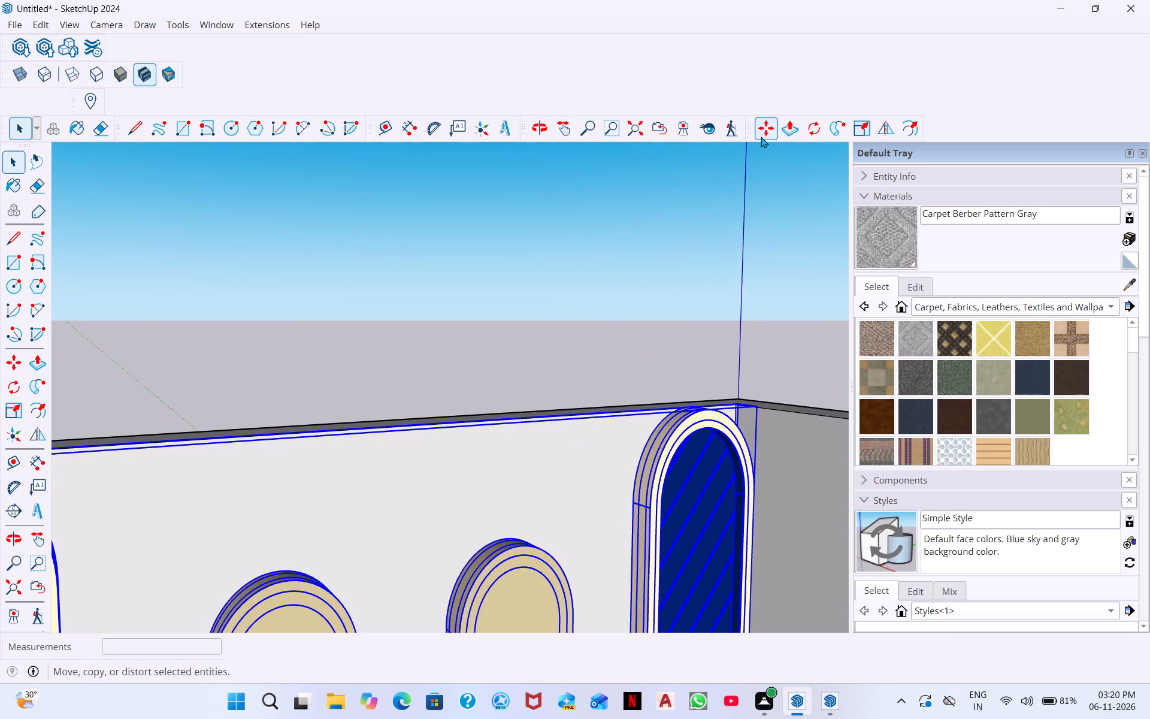
{"action": "left_click", "coordinate": [866, 126]}
{"action": "scroll", "coordinate": [382, 415], "scroll_direction": "up", "scroll_amount": 8}
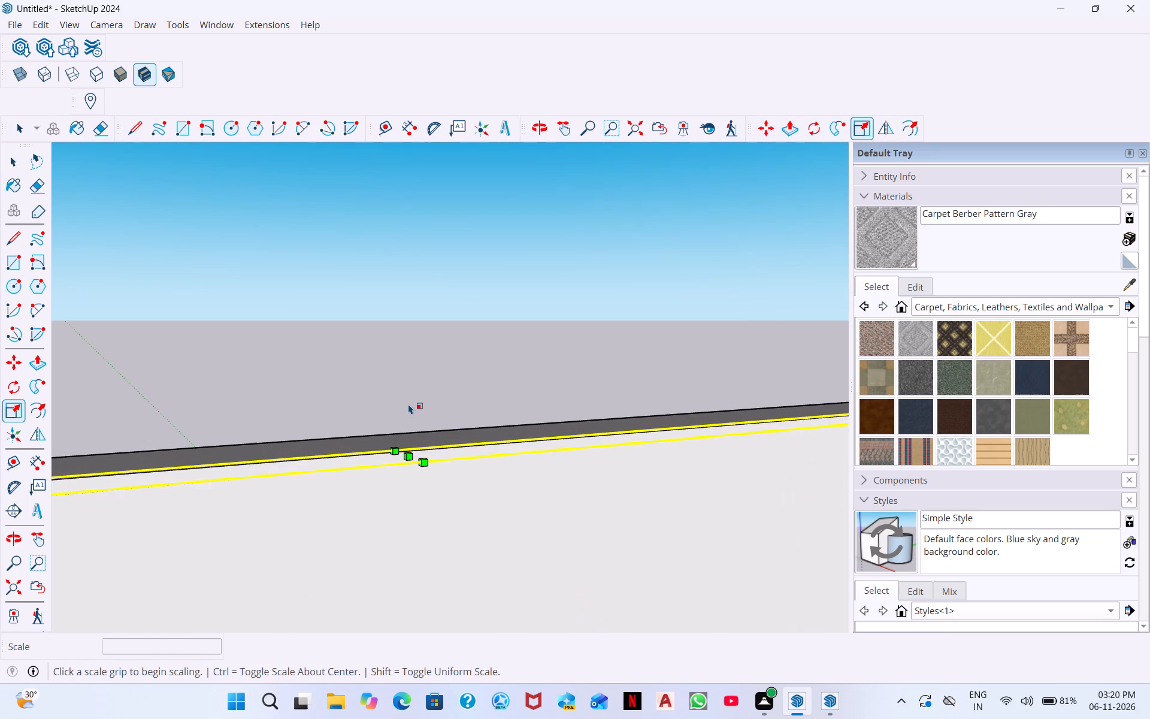
{"action": "left_click", "coordinate": [412, 452]}
{"action": "left_click", "coordinate": [406, 469]}
{"action": "scroll", "coordinate": [405, 470], "scroll_direction": "down", "scroll_amount": 8}
{"action": "middle_click_drag", "start_coordinate": [755, 443], "coordinate": [368, 528]}
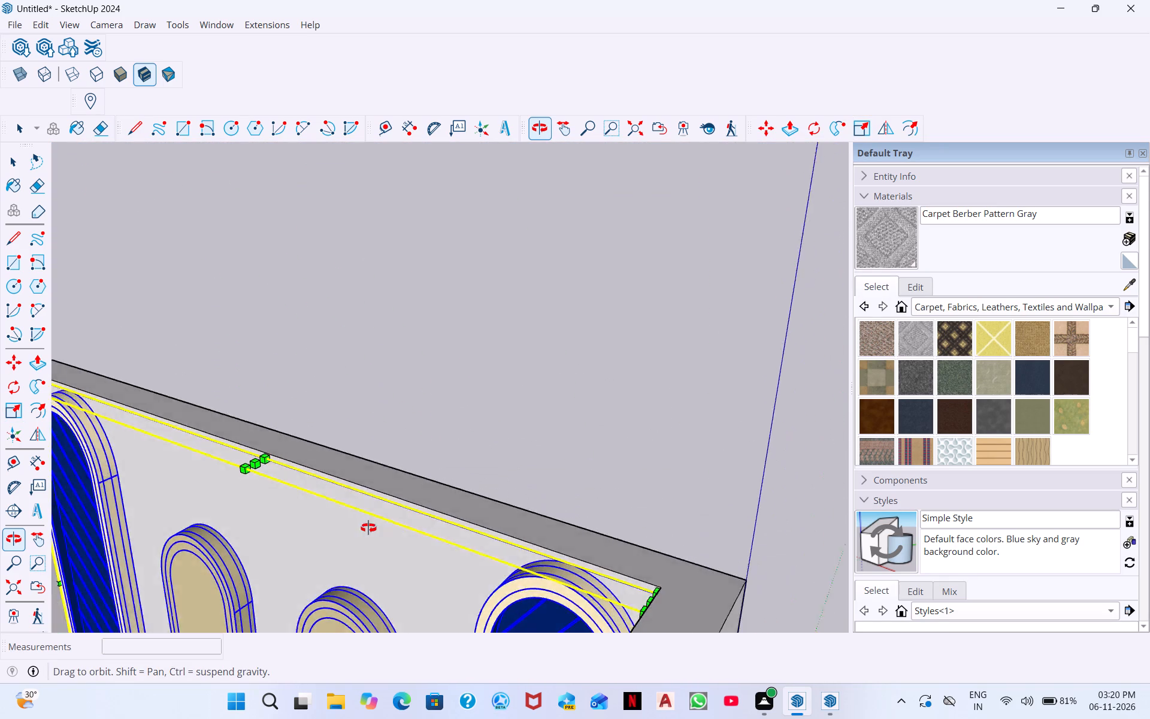
{"action": "middle_click_drag", "start_coordinate": [368, 528], "coordinate": [220, 494]}
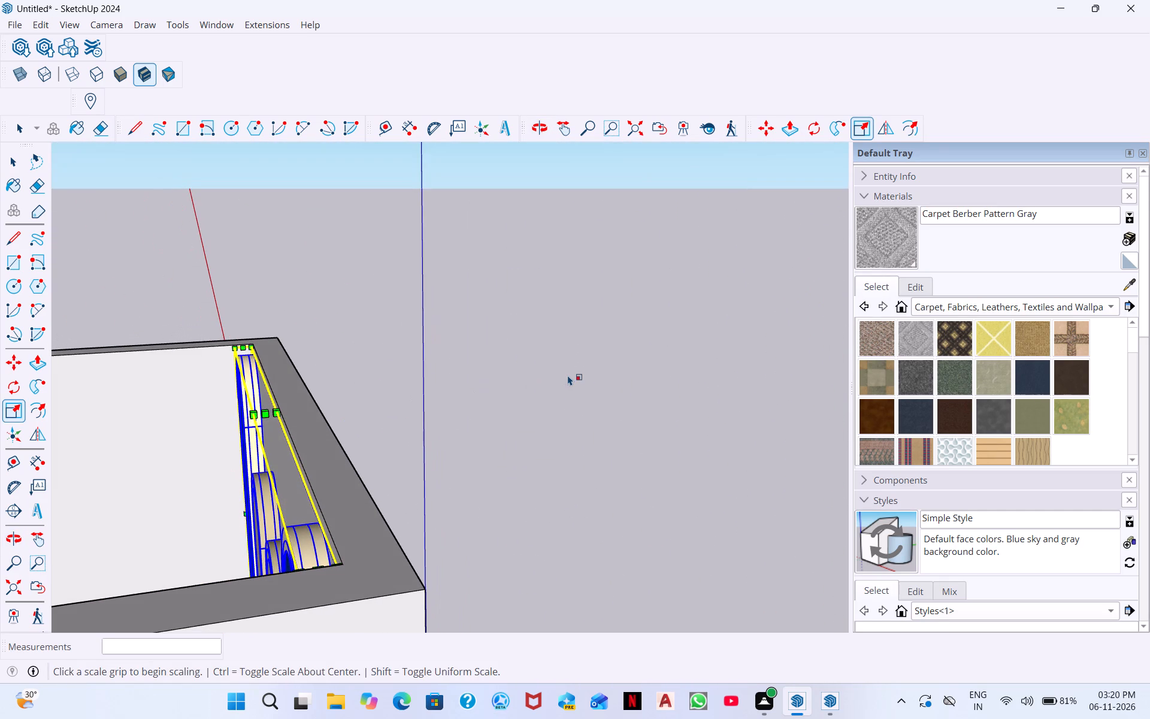
{"action": "key", "text": "space"}
Check the fit of the arched wall design against the room's wall tops and corner from several angles.
{"action": "scroll", "coordinate": [514, 458], "scroll_direction": "down", "scroll_amount": 1}
{"action": "middle_click_drag", "start_coordinate": [405, 474], "coordinate": [758, 416]}
{"action": "middle_click_drag", "start_coordinate": [361, 454], "coordinate": [619, 463]}
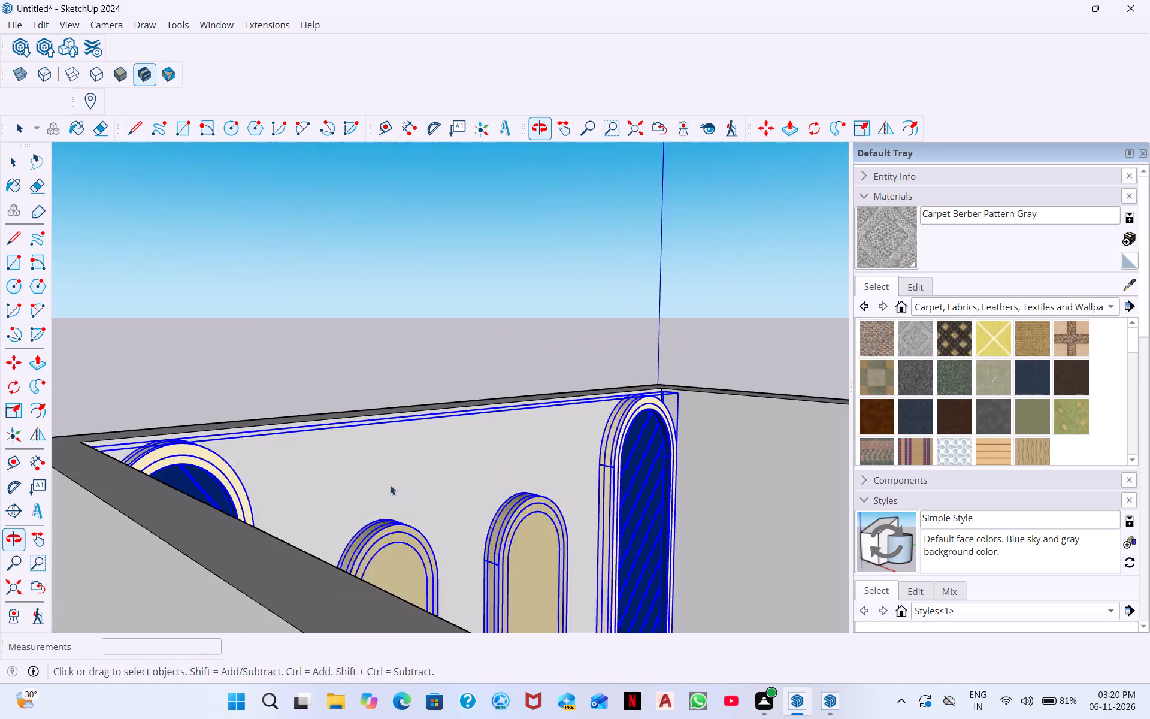
{"action": "middle_click_drag", "start_coordinate": [395, 487], "coordinate": [636, 487]}
{"action": "scroll", "coordinate": [659, 567], "scroll_direction": "down", "scroll_amount": 6}
{"action": "middle_click_drag", "start_coordinate": [678, 541], "coordinate": [680, 524]}
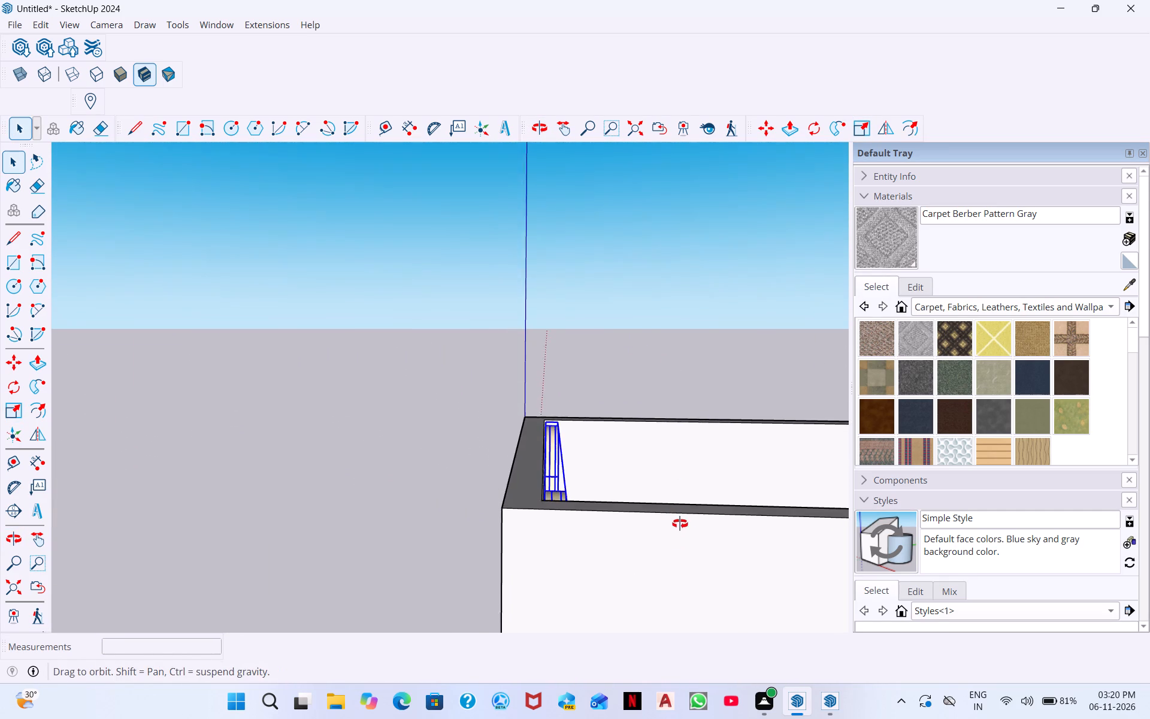
{"action": "middle_click_drag", "start_coordinate": [680, 524], "coordinate": [664, 454]}
{"action": "scroll", "coordinate": [719, 592], "scroll_direction": "down", "scroll_amount": 8}
{"action": "middle_click_drag", "start_coordinate": [754, 608], "coordinate": [761, 666]}
{"action": "scroll", "coordinate": [754, 608], "scroll_direction": "down", "scroll_amount": 1}
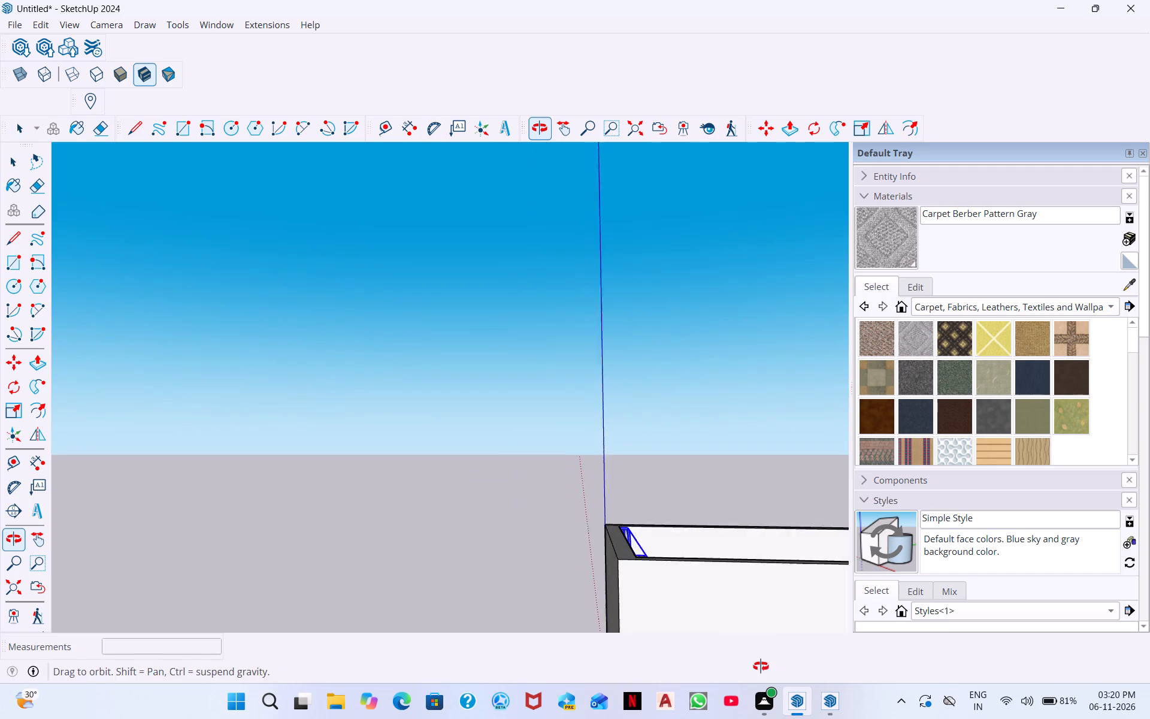
{"action": "middle_click_drag", "start_coordinate": [761, 666], "coordinate": [761, 668]}
{"action": "scroll", "coordinate": [681, 635], "scroll_direction": "down", "scroll_amount": 5}
{"action": "scroll", "coordinate": [745, 629], "scroll_direction": "down", "scroll_amount": 6}
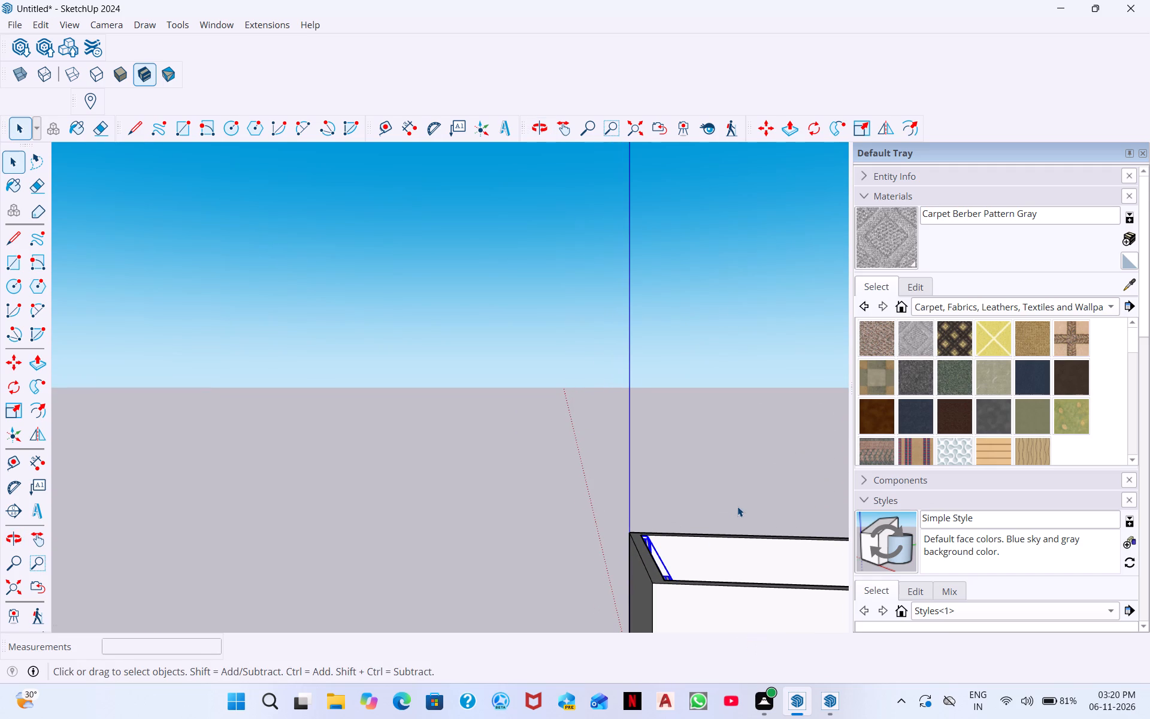
{"action": "scroll", "coordinate": [737, 506], "scroll_direction": "down", "scroll_amount": 2}
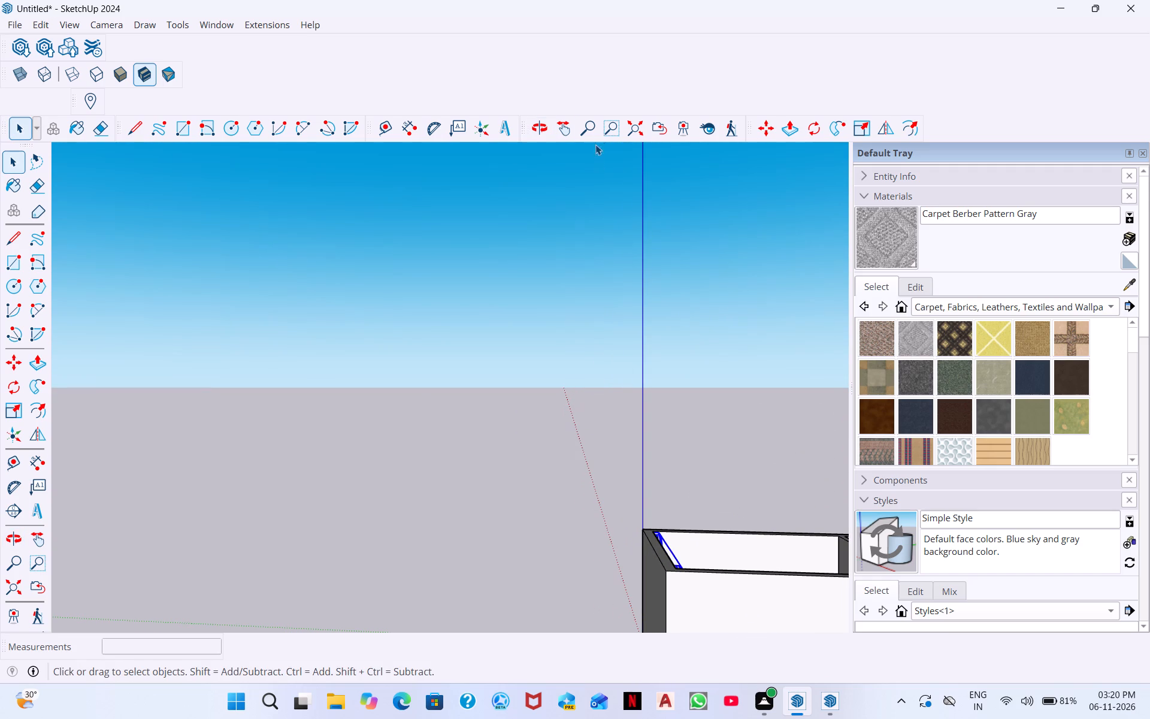
Erase the dividing line inside the ground outline in front of the house entrance.
{"action": "left_click", "coordinate": [630, 128]}
{"action": "middle_click_drag", "start_coordinate": [486, 442], "coordinate": [528, 503]}
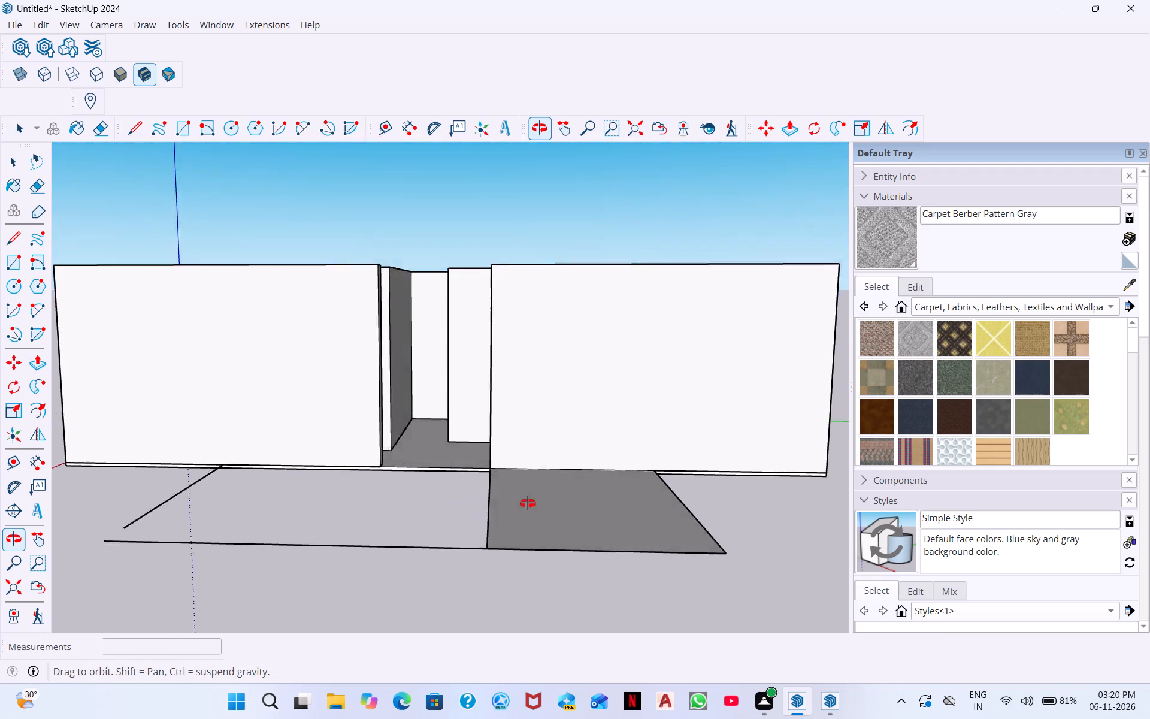
{"action": "middle_click_drag", "start_coordinate": [528, 503], "coordinate": [565, 632]}
{"action": "scroll", "coordinate": [277, 464], "scroll_direction": "up", "scroll_amount": 1}
{"action": "middle_click_drag", "start_coordinate": [492, 454], "coordinate": [628, 486]}
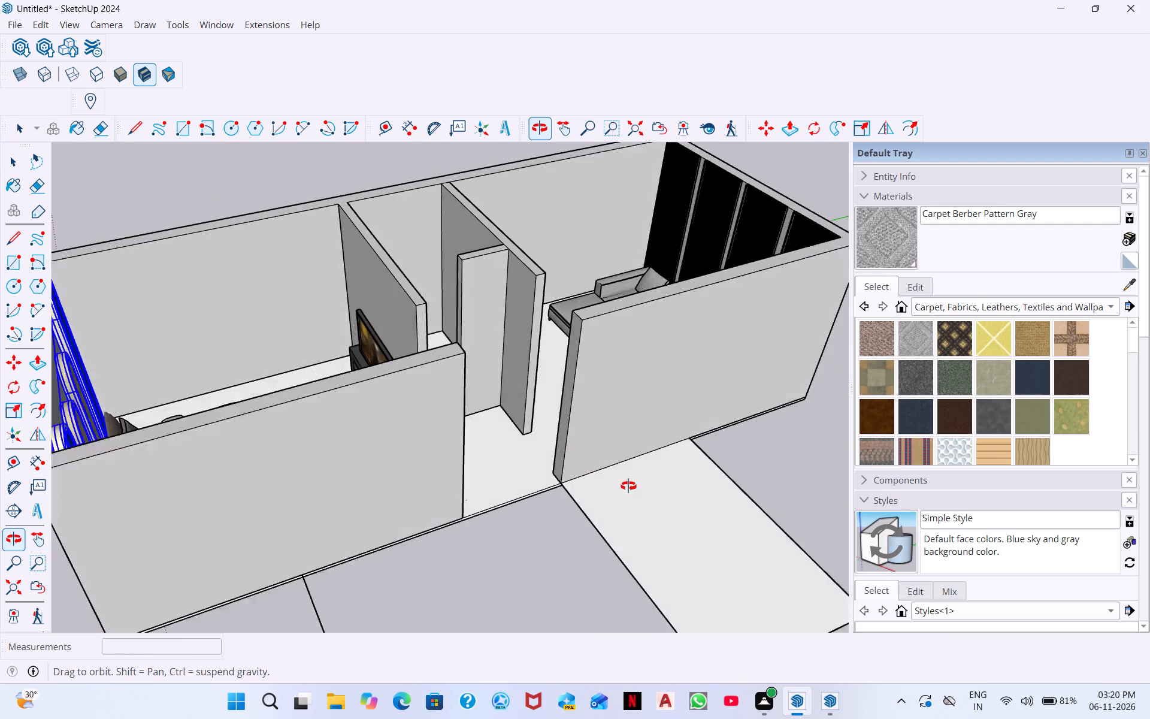
{"action": "middle_click_drag", "start_coordinate": [628, 486], "coordinate": [526, 413]}
{"action": "scroll", "coordinate": [299, 442], "scroll_direction": "down", "scroll_amount": 3}
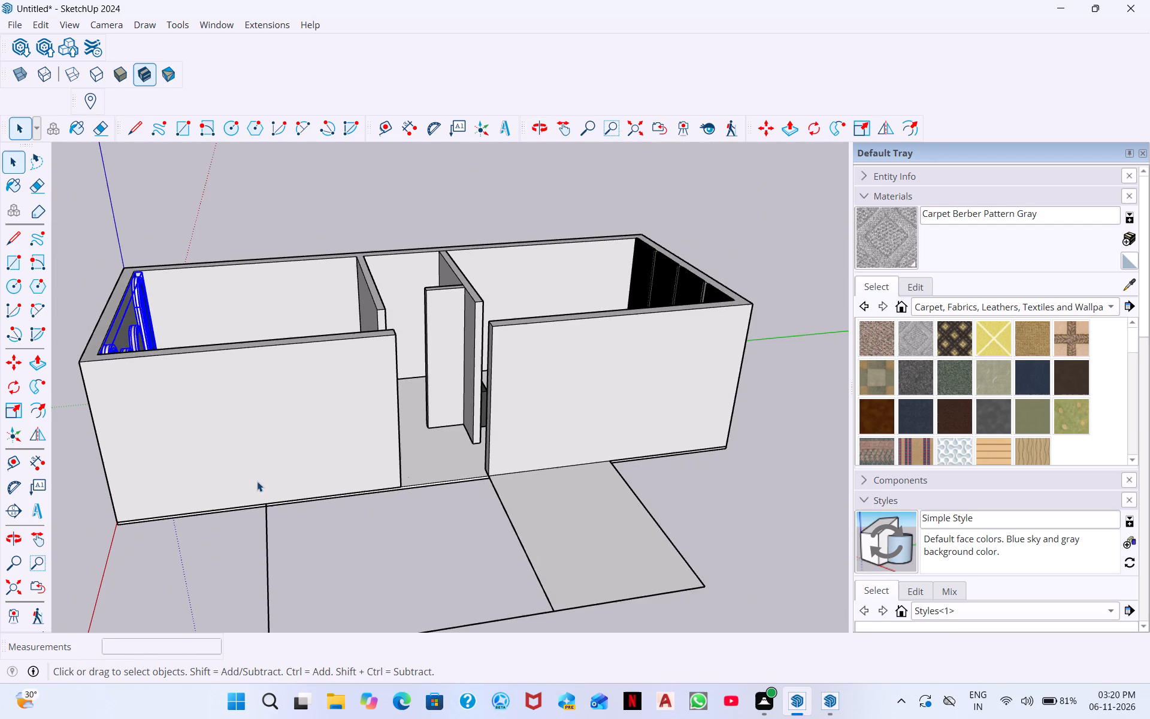
{"action": "scroll", "coordinate": [185, 502], "scroll_direction": "up", "scroll_amount": 2}
{"action": "scroll", "coordinate": [185, 500], "scroll_direction": "down", "scroll_amount": 2}
{"action": "middle_click_drag", "start_coordinate": [417, 466], "coordinate": [371, 421]}
{"action": "scroll", "coordinate": [239, 385], "scroll_direction": "down", "scroll_amount": 2}
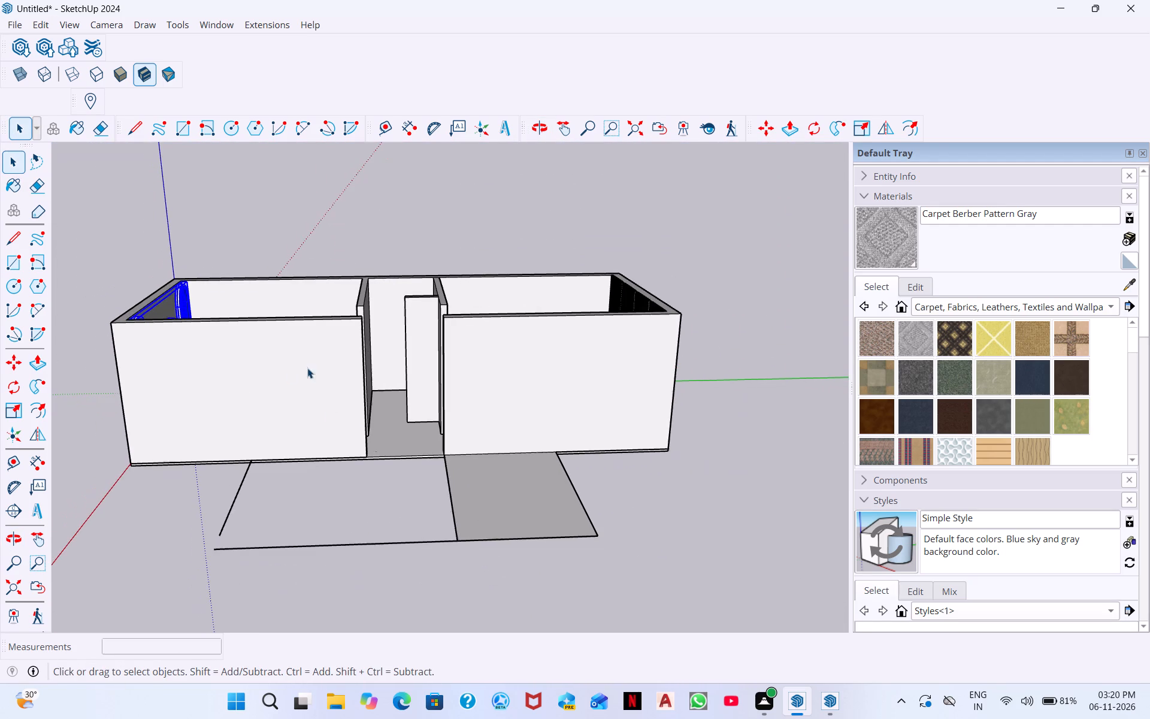
{"action": "middle_click_drag", "start_coordinate": [451, 391], "coordinate": [417, 362]}
{"action": "scroll", "coordinate": [328, 364], "scroll_direction": "up", "scroll_amount": 2}
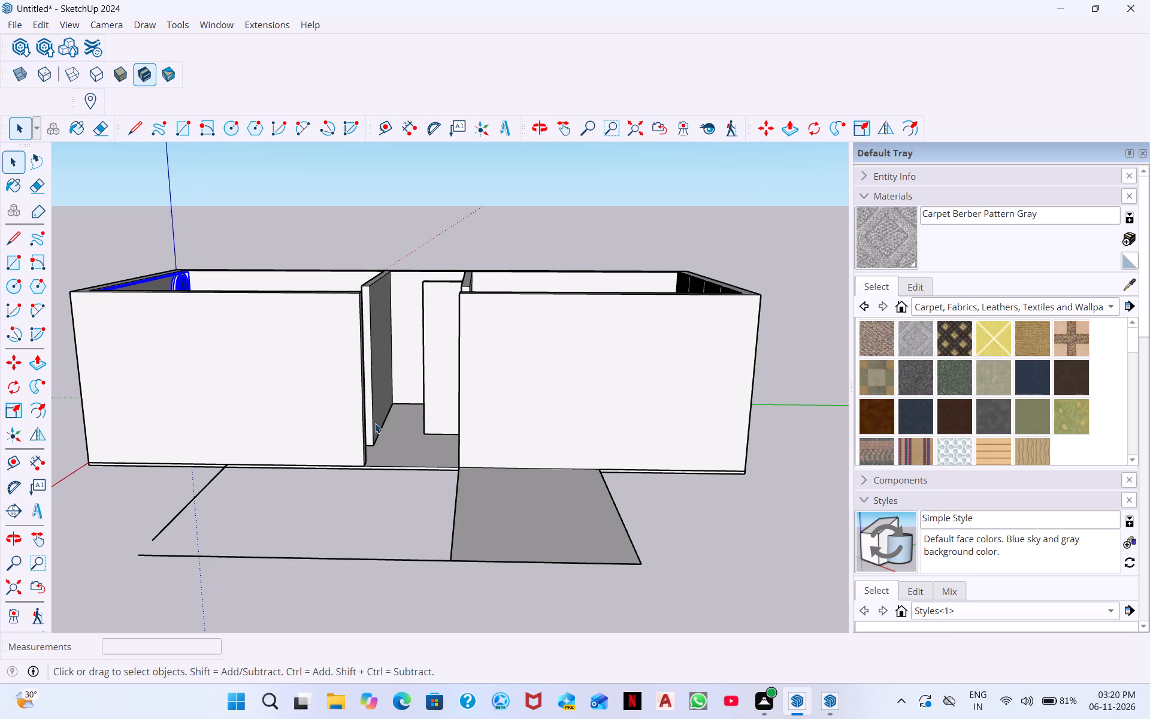
{"action": "middle_click_drag", "start_coordinate": [470, 454], "coordinate": [438, 484]}
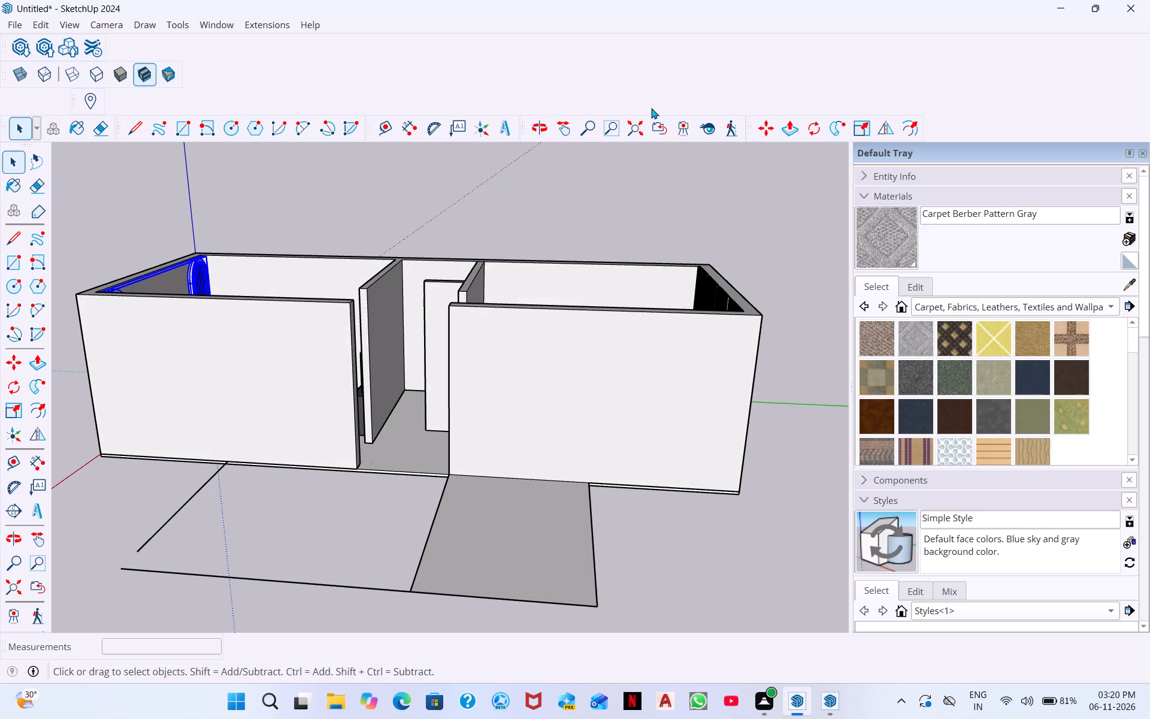
{"action": "left_click", "coordinate": [98, 130]}
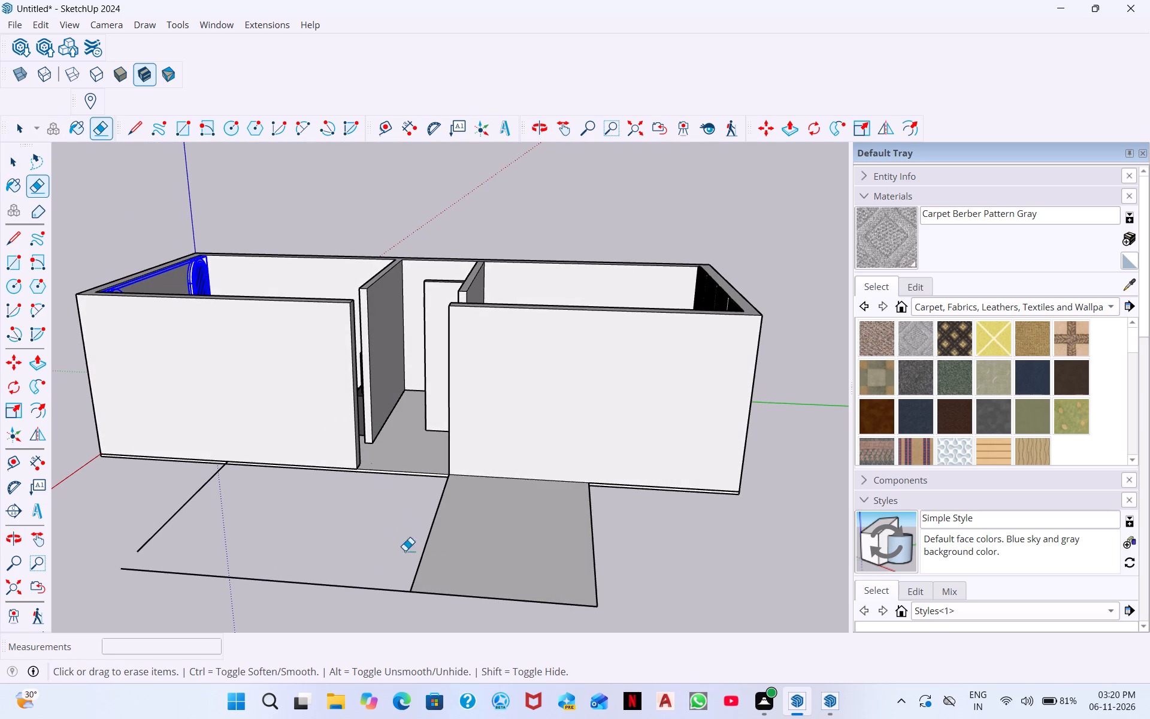
{"action": "left_click_drag", "start_coordinate": [446, 548], "coordinate": [413, 516]}
Inspect the house front and the remaining ground outline from several angles and distances.
{"action": "middle_click_drag", "start_coordinate": [343, 513], "coordinate": [483, 531]}
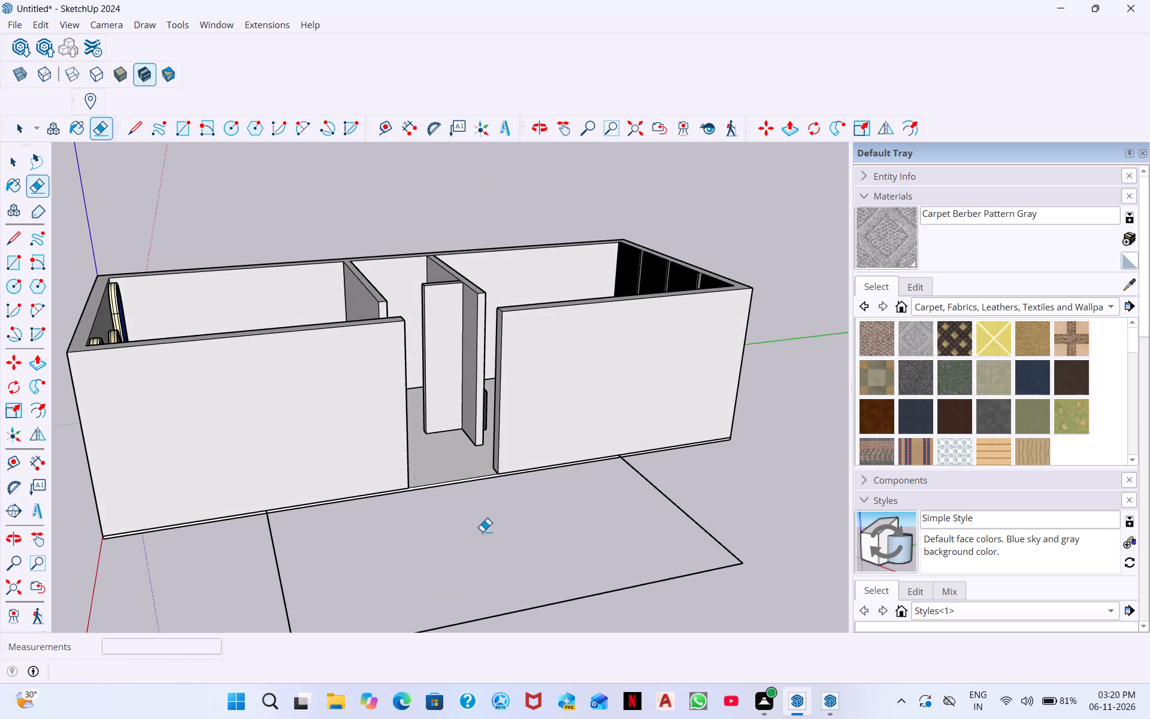
{"action": "scroll", "coordinate": [205, 491], "scroll_direction": "up", "scroll_amount": 3}
{"action": "middle_click_drag", "start_coordinate": [131, 497], "coordinate": [134, 433]}
{"action": "middle_click", "coordinate": [134, 433]}
{"action": "scroll", "coordinate": [134, 433], "scroll_direction": "down", "scroll_amount": 3}
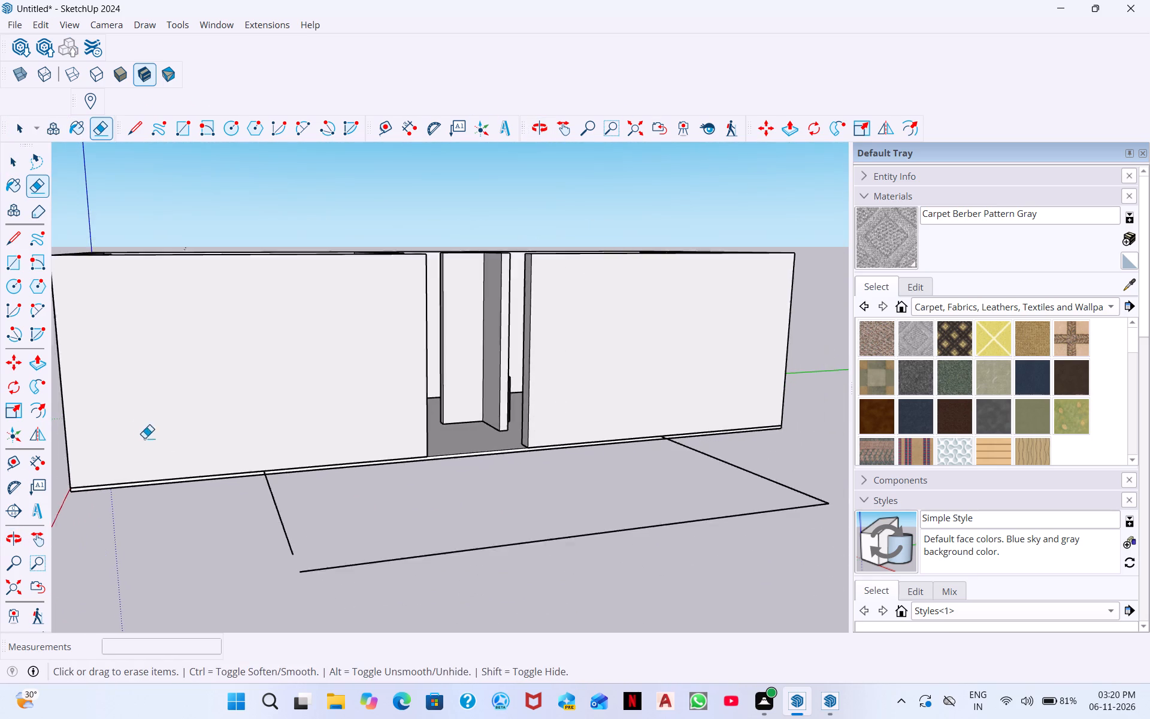
{"action": "scroll", "coordinate": [144, 438], "scroll_direction": "down", "scroll_amount": 2}
{"action": "middle_click_drag", "start_coordinate": [174, 458], "coordinate": [127, 457]}
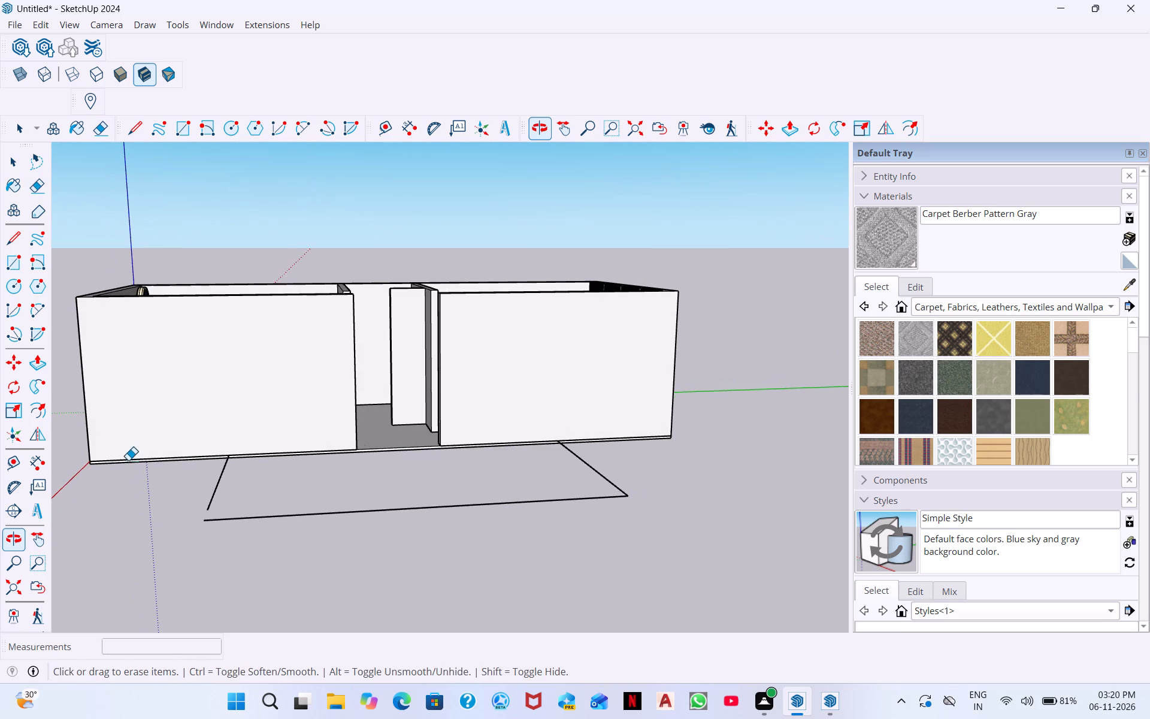
{"action": "scroll", "coordinate": [366, 123], "scroll_direction": "up", "scroll_amount": 3}
{"action": "scroll", "coordinate": [196, 362], "scroll_direction": "up", "scroll_amount": 2}
{"action": "scroll", "coordinate": [164, 343], "scroll_direction": "down", "scroll_amount": 3}
{"action": "middle_click_drag", "start_coordinate": [226, 377], "coordinate": [181, 392]}
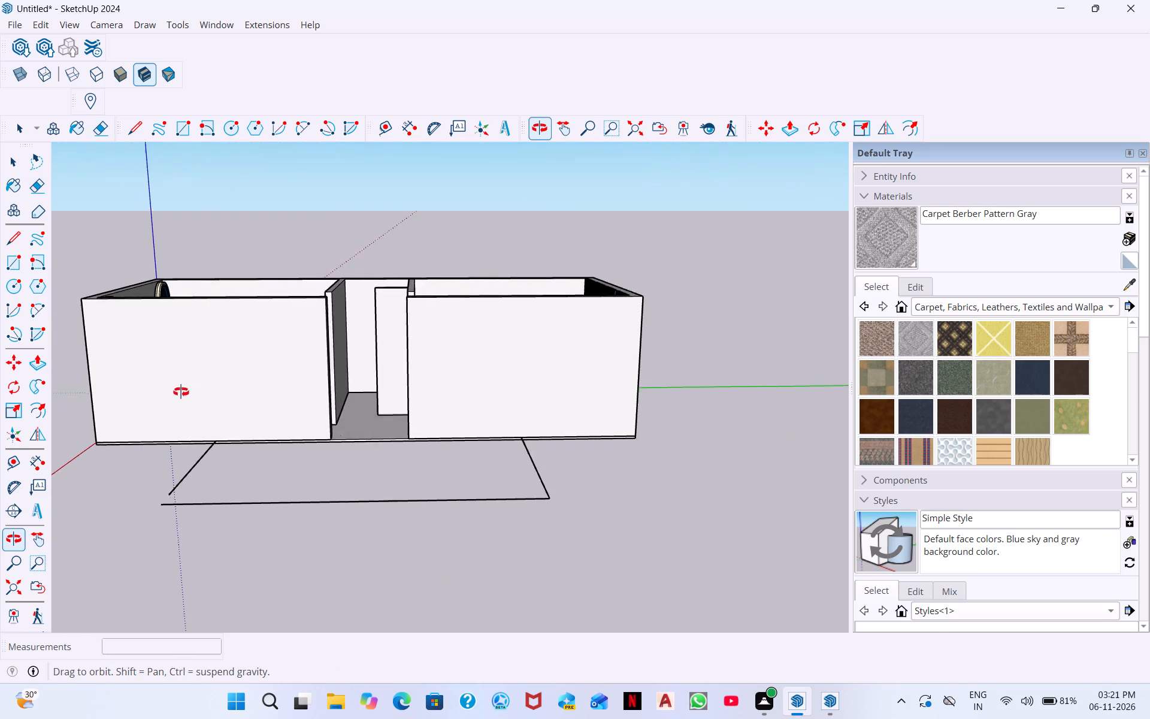
{"action": "middle_click_drag", "start_coordinate": [181, 392], "coordinate": [197, 419]}
{"action": "scroll", "coordinate": [175, 421], "scroll_direction": "up", "scroll_amount": 3}
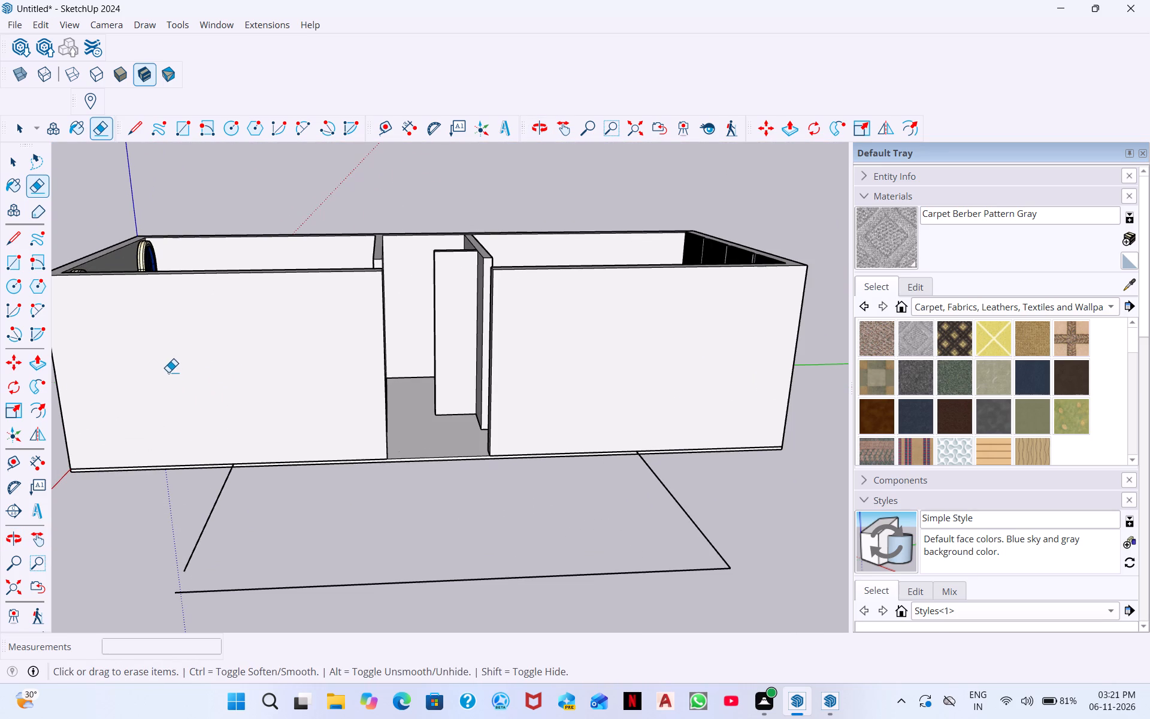
{"action": "middle_click_drag", "start_coordinate": [516, 427], "coordinate": [471, 356]}
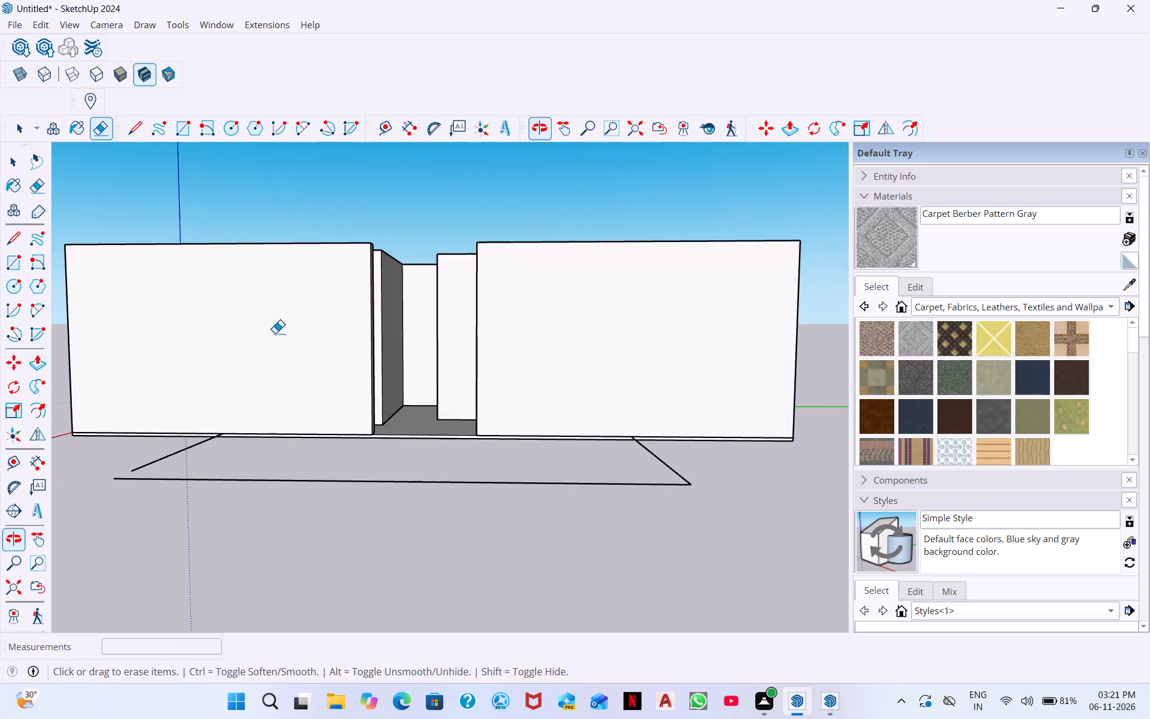
{"action": "scroll", "coordinate": [228, 307], "scroll_direction": "up", "scroll_amount": 4}
{"action": "scroll", "coordinate": [229, 326], "scroll_direction": "down", "scroll_amount": 4}
{"action": "scroll", "coordinate": [588, 381], "scroll_direction": "down", "scroll_amount": 3}
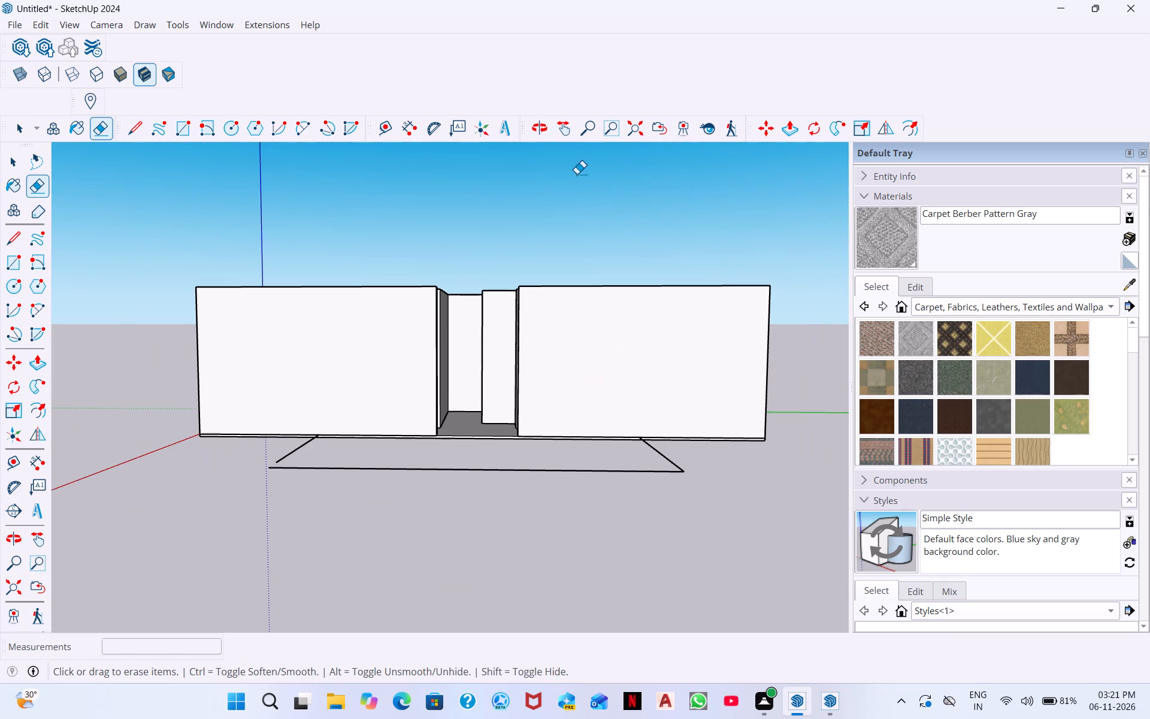
Draw a 3' vertical line up the front wall from its bottom edge, near the outer corner beside the axis origin.
{"action": "left_click", "coordinate": [635, 137]}
{"action": "scroll", "coordinate": [270, 358], "scroll_direction": "down", "scroll_amount": 2}
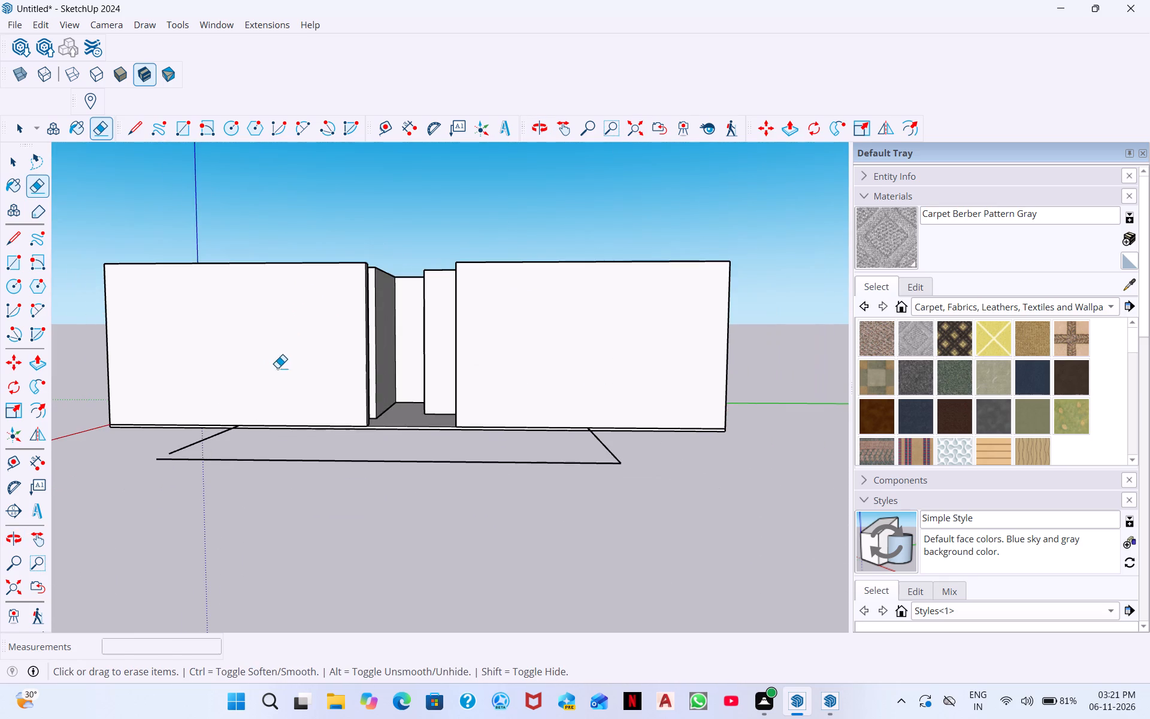
{"action": "scroll", "coordinate": [279, 383], "scroll_direction": "down", "scroll_amount": 3}
{"action": "key", "text": "space"}
{"action": "middle_click_drag", "start_coordinate": [720, 467], "coordinate": [714, 475]}
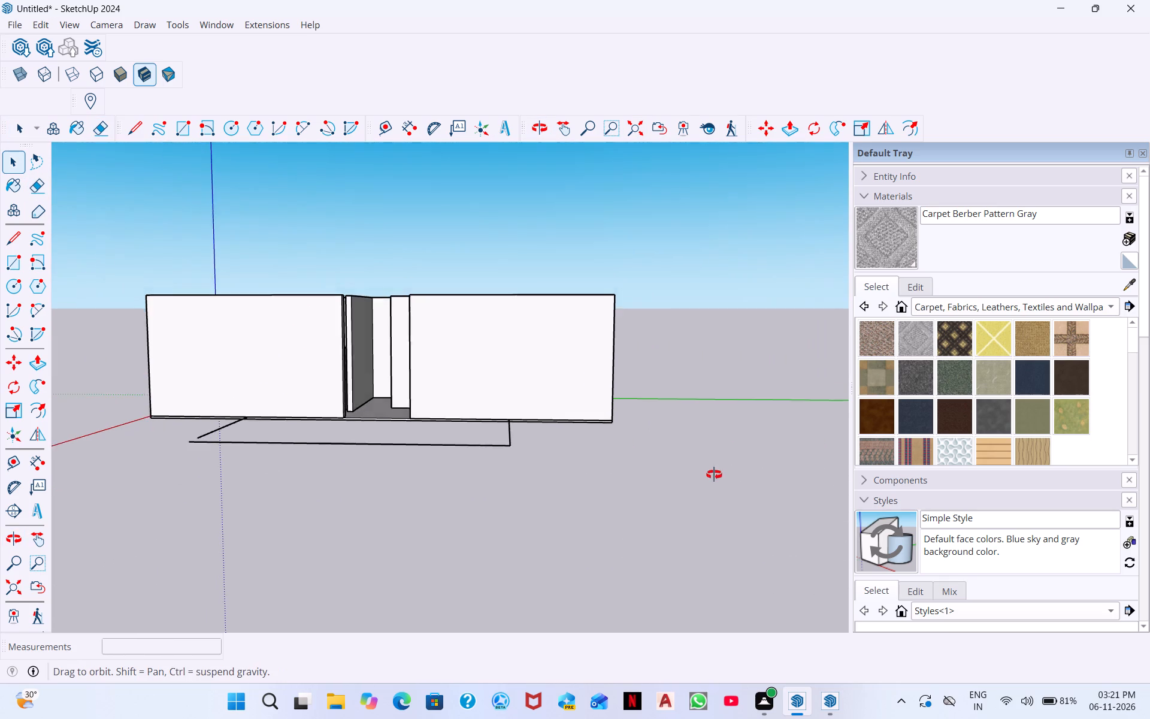
{"action": "middle_click_drag", "start_coordinate": [714, 475], "coordinate": [519, 452]}
{"action": "scroll", "coordinate": [247, 374], "scroll_direction": "down", "scroll_amount": 1}
{"action": "scroll", "coordinate": [247, 374], "scroll_direction": "up", "scroll_amount": 6}
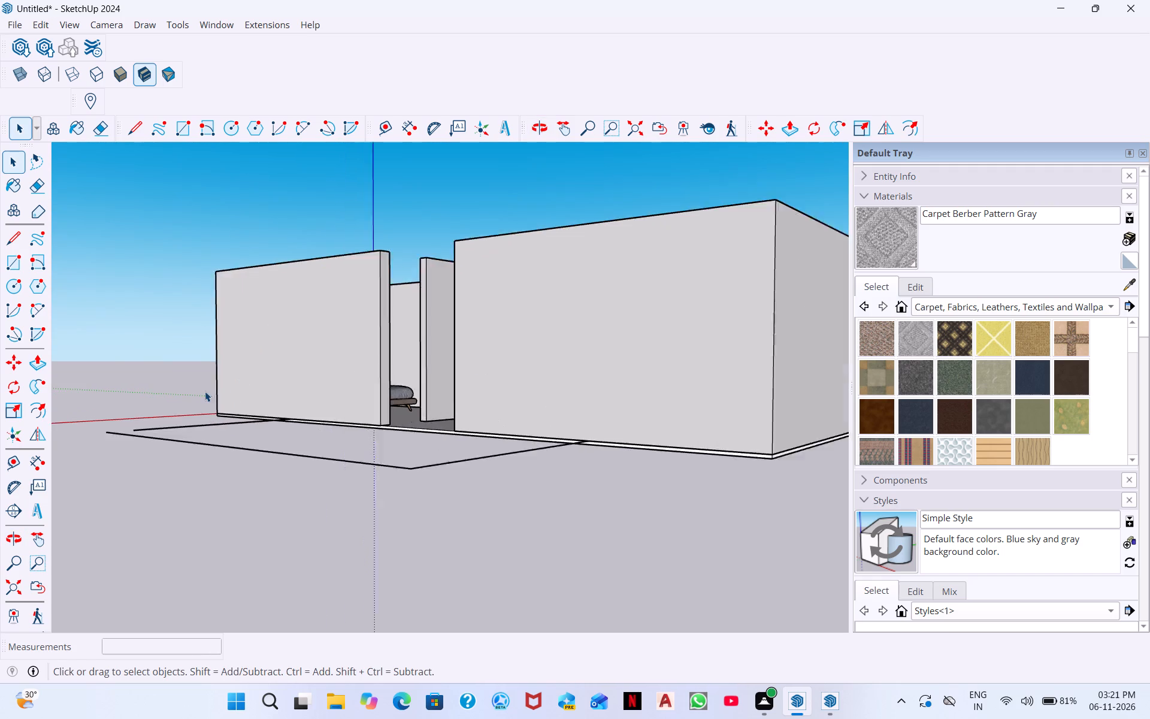
{"action": "scroll", "coordinate": [205, 391], "scroll_direction": "up", "scroll_amount": 2}
{"action": "middle_click_drag", "start_coordinate": [221, 394], "coordinate": [441, 413]}
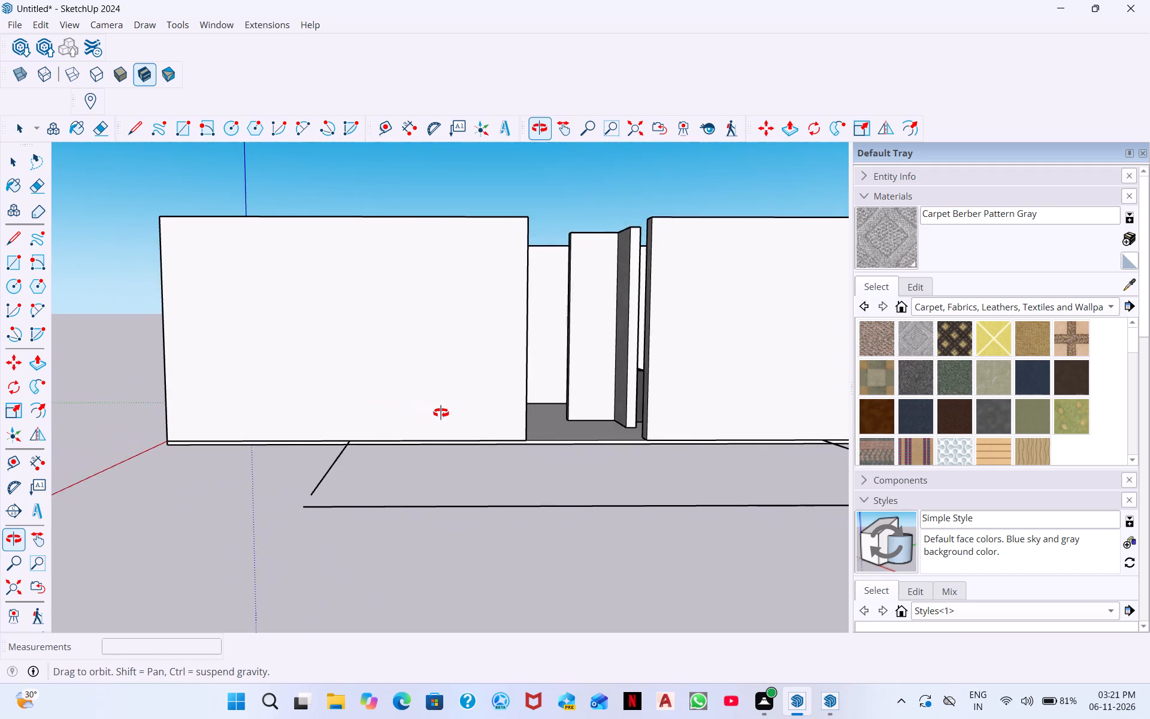
{"action": "middle_click_drag", "start_coordinate": [441, 413], "coordinate": [473, 413]}
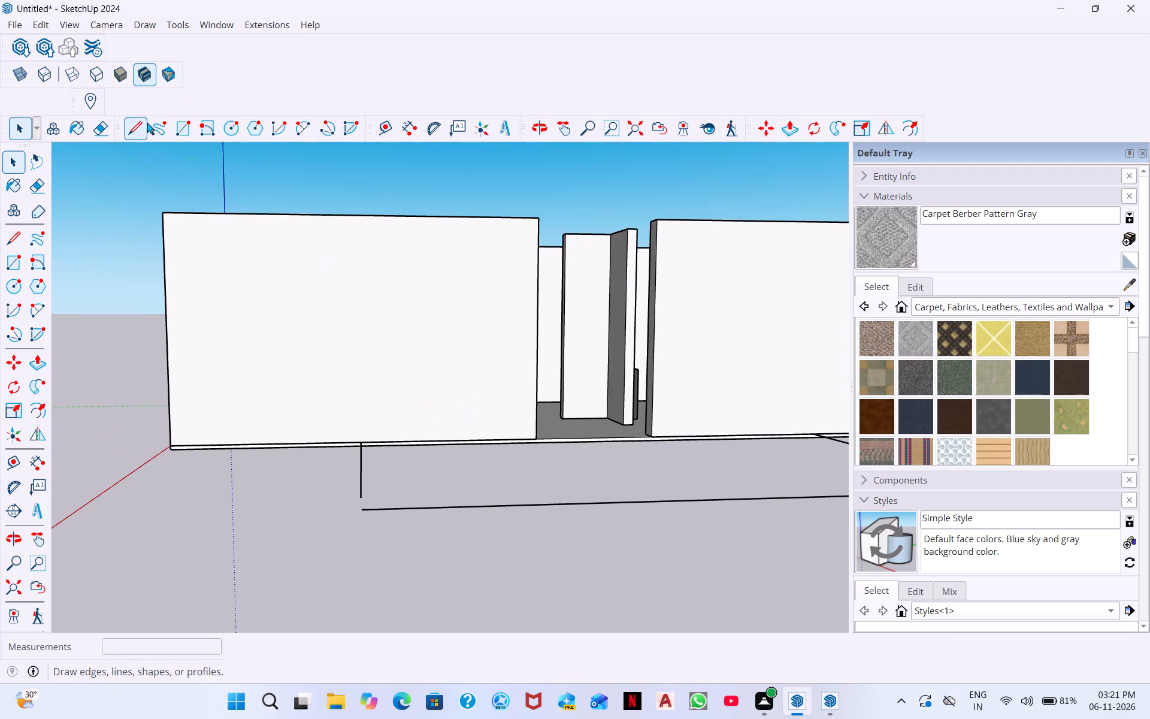
{"action": "left_click", "coordinate": [147, 122]}
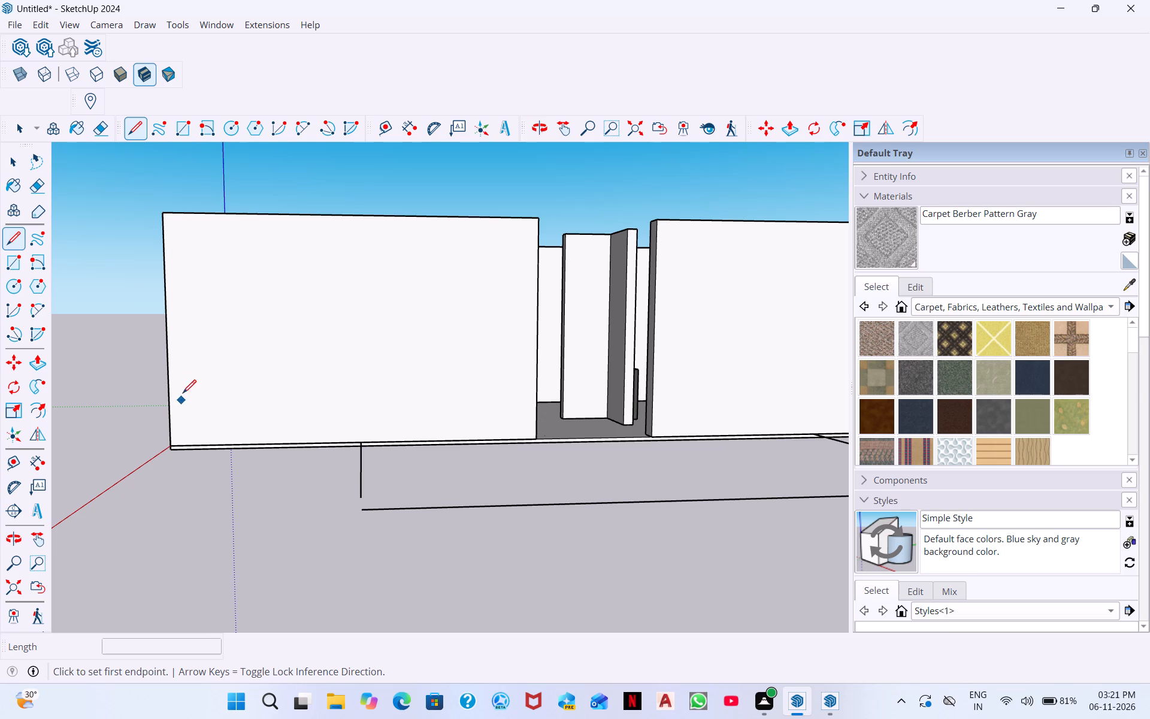
{"action": "left_click", "coordinate": [184, 442]}
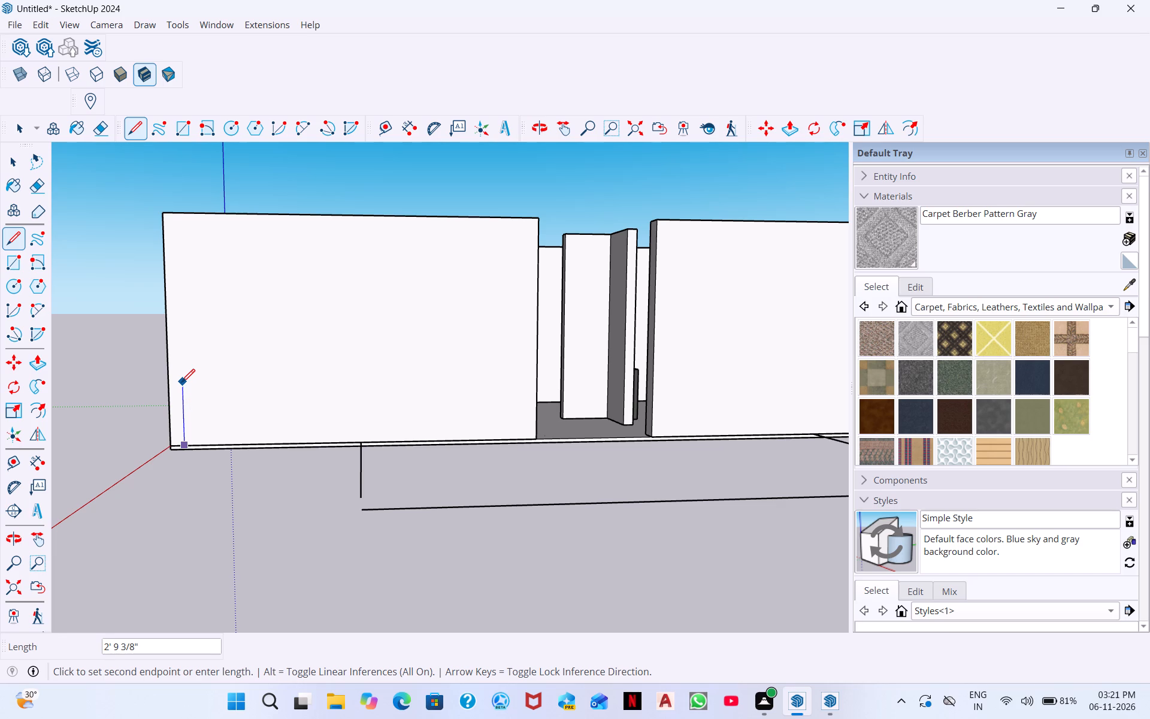
{"action": "type", "text": "3'"}
{"action": "key", "text": "Return"}
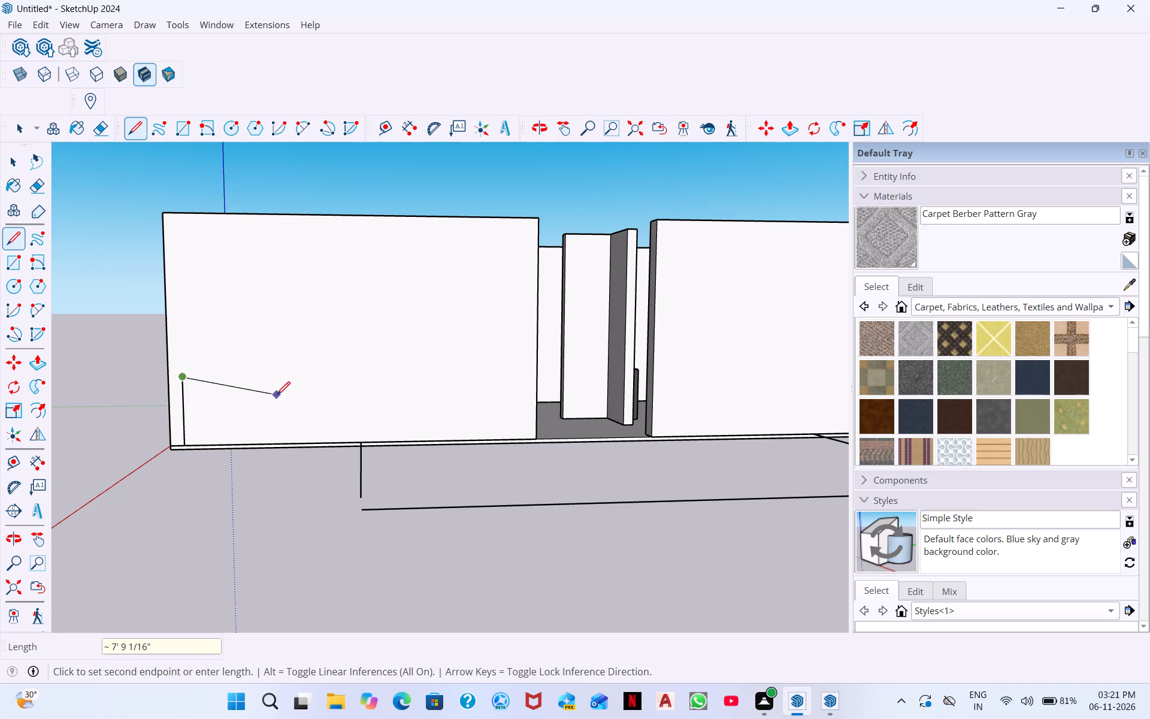
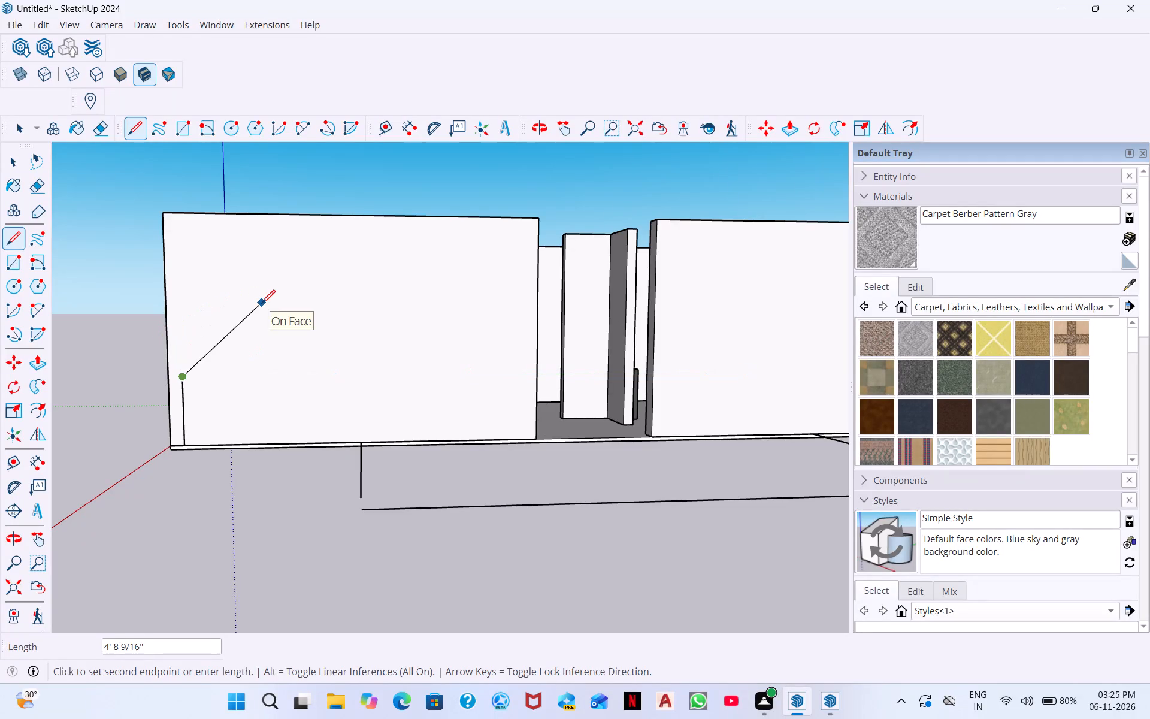
Undo the 3' vertical line on the front wall.
{"action": "key", "text": "ctrl+z"}
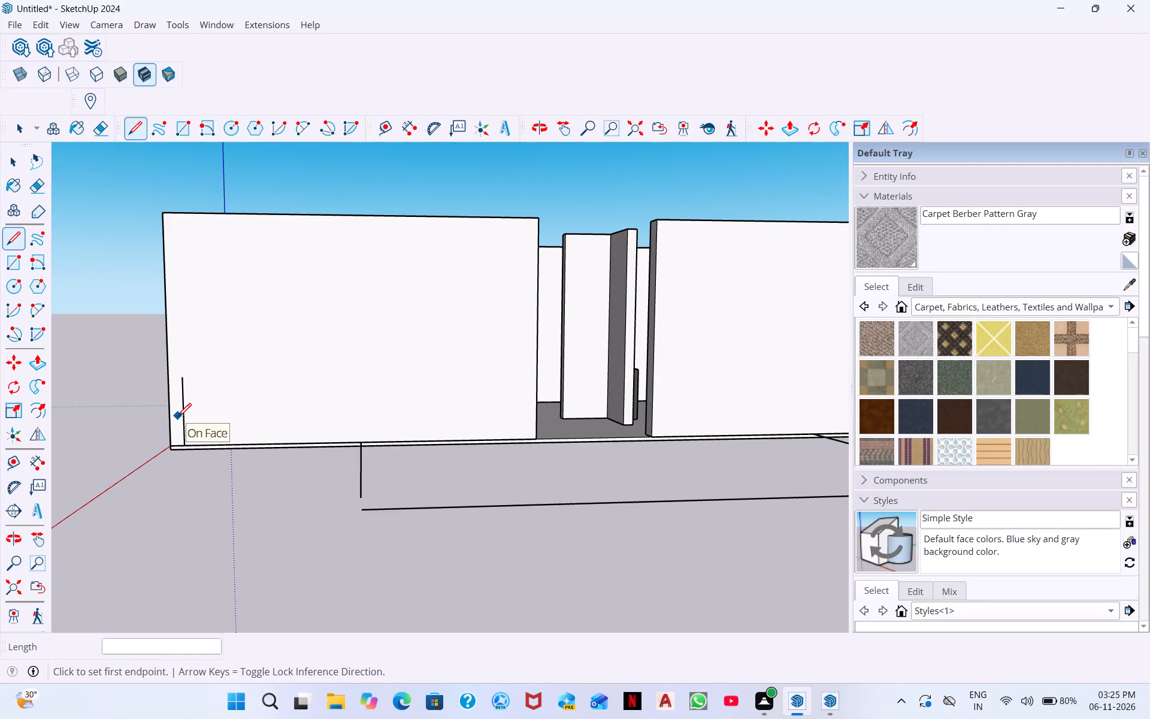
{"action": "key", "text": "ctrl+z"}
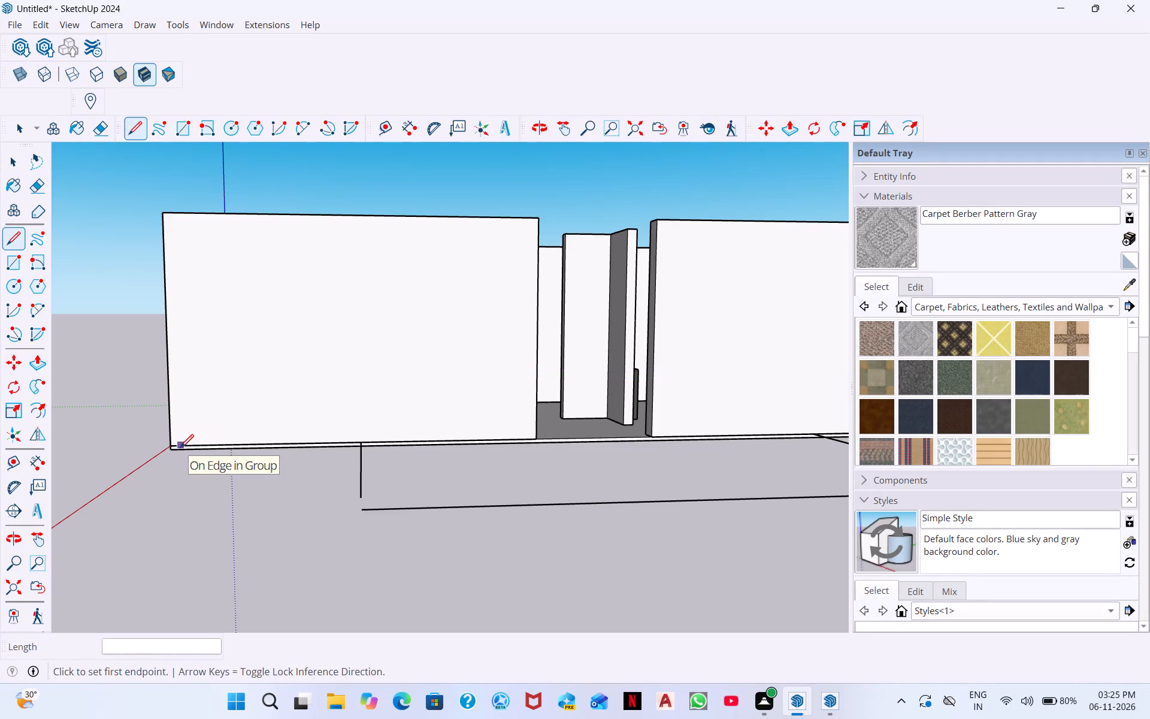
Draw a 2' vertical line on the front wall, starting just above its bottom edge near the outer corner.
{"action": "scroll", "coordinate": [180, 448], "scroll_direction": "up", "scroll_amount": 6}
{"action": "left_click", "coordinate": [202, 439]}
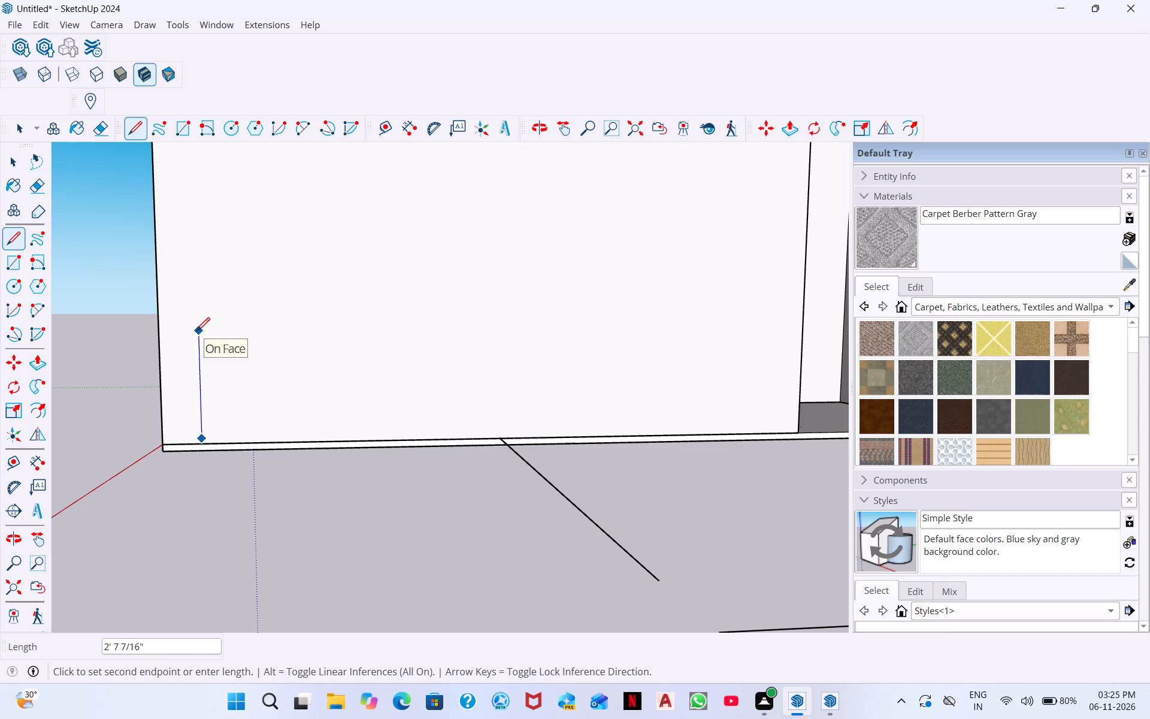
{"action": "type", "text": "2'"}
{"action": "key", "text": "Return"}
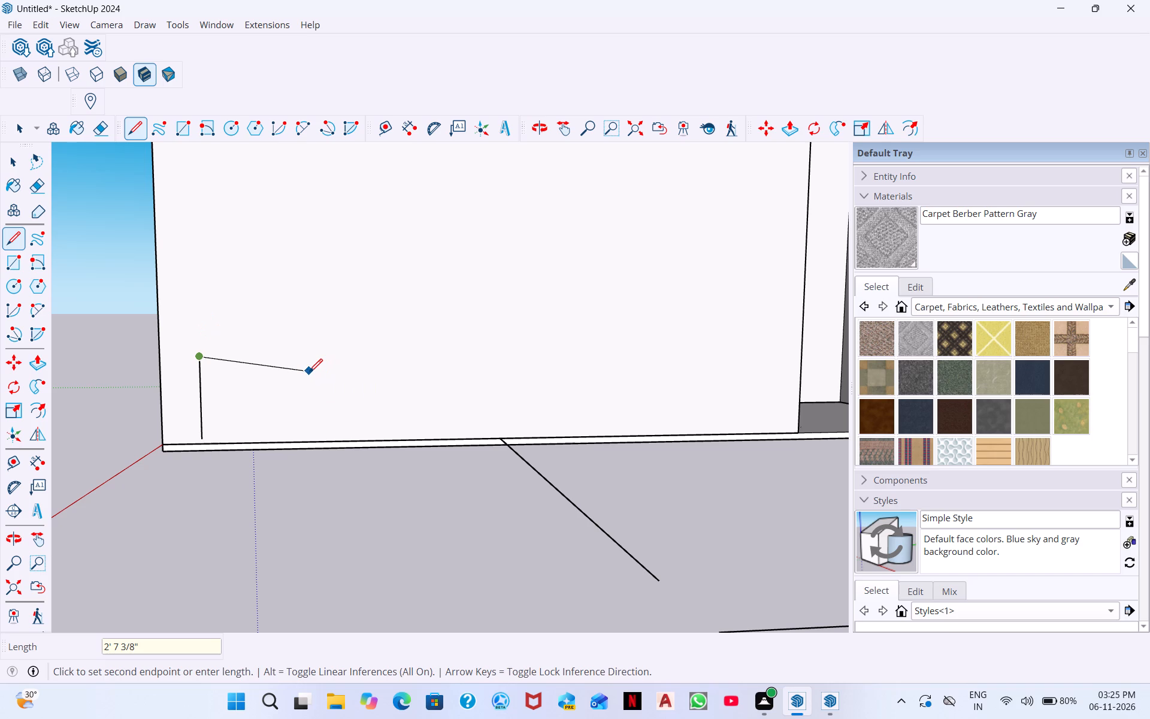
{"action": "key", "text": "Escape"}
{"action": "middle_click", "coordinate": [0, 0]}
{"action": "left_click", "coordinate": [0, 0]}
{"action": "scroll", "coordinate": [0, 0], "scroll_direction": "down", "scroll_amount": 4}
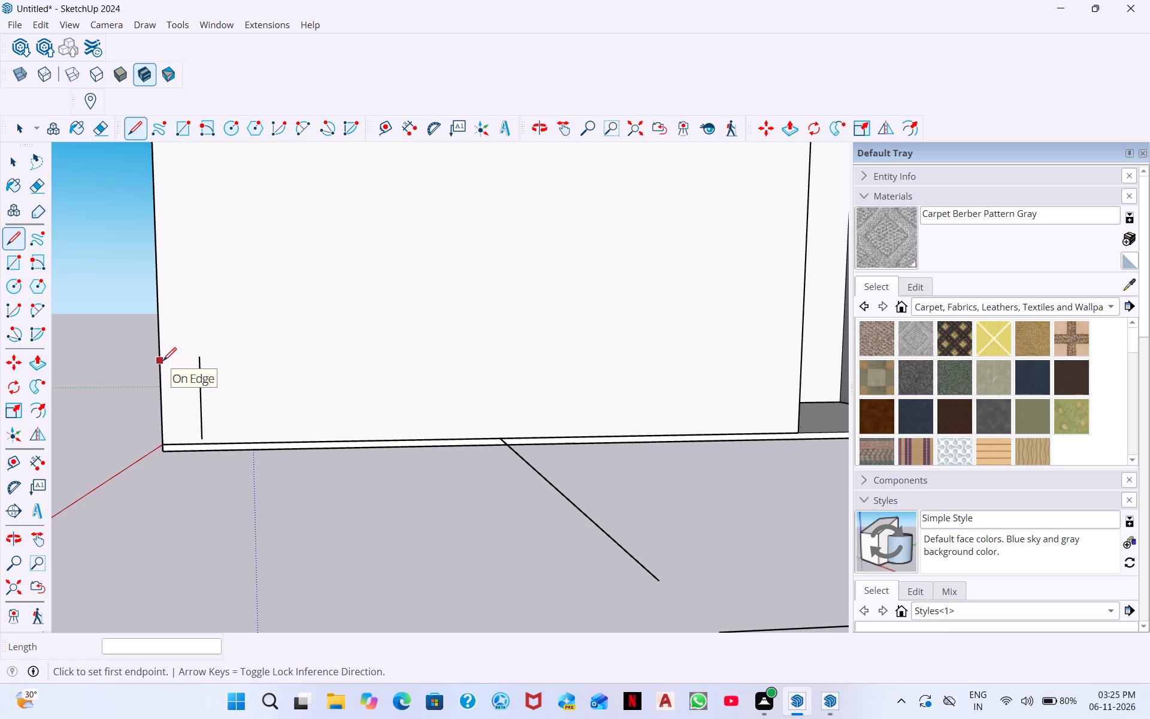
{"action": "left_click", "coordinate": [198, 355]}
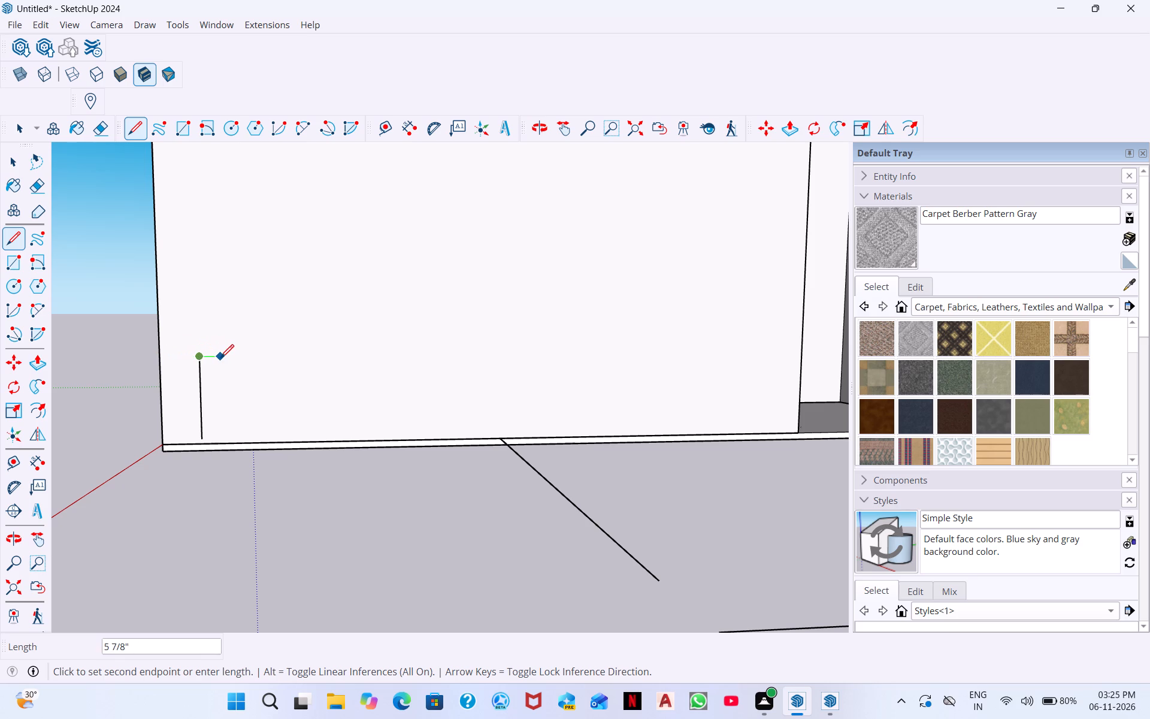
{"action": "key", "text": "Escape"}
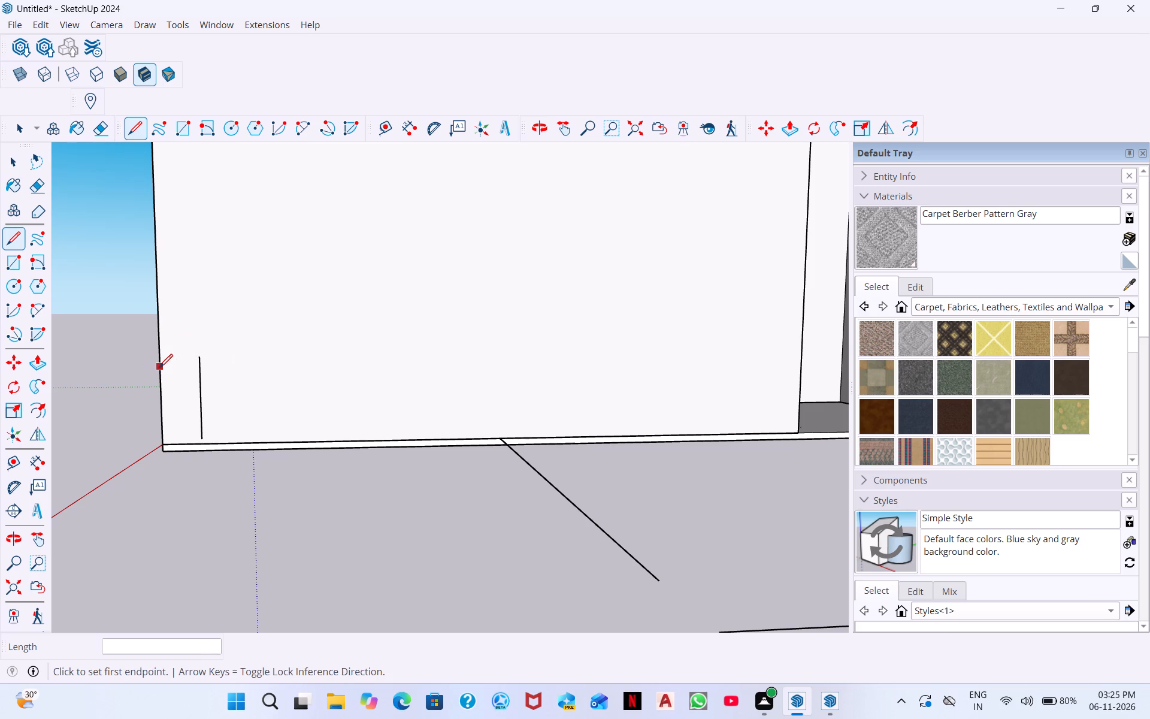
Draw a 1' horizontal line along the front wall from its outer vertical edge, crossing the vertical line near its top.
{"action": "left_click", "coordinate": [159, 367]}
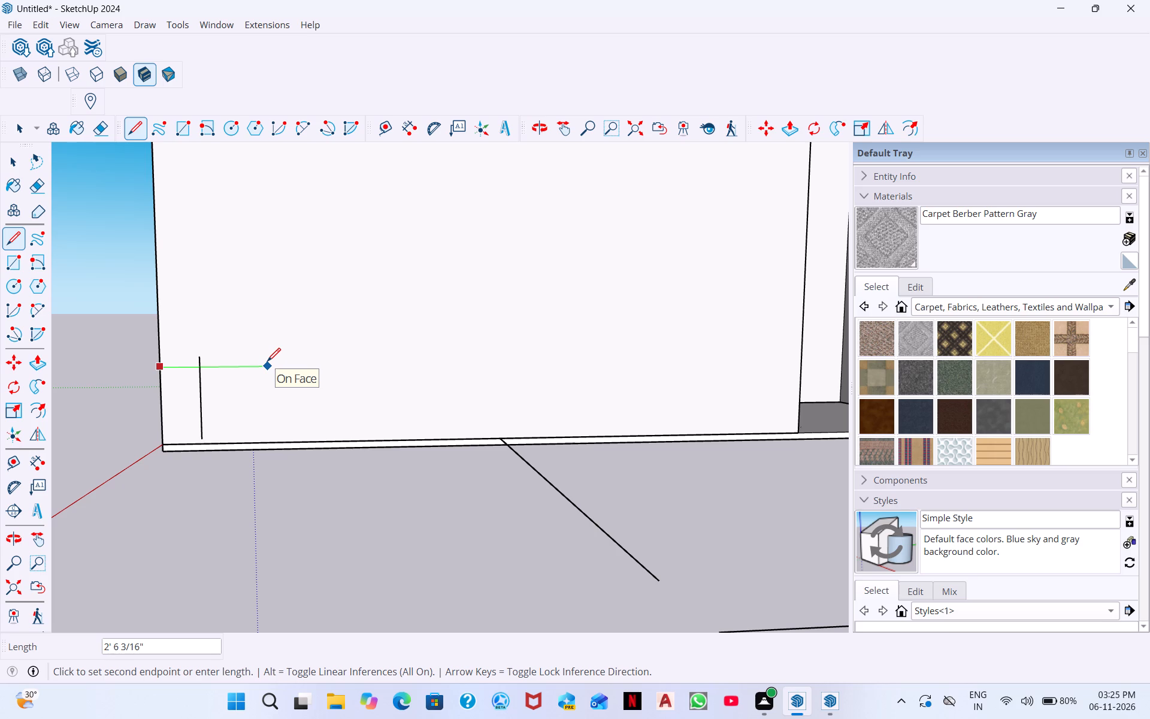
{"action": "type", "text": "1'"}
{"action": "key", "text": "Return"}
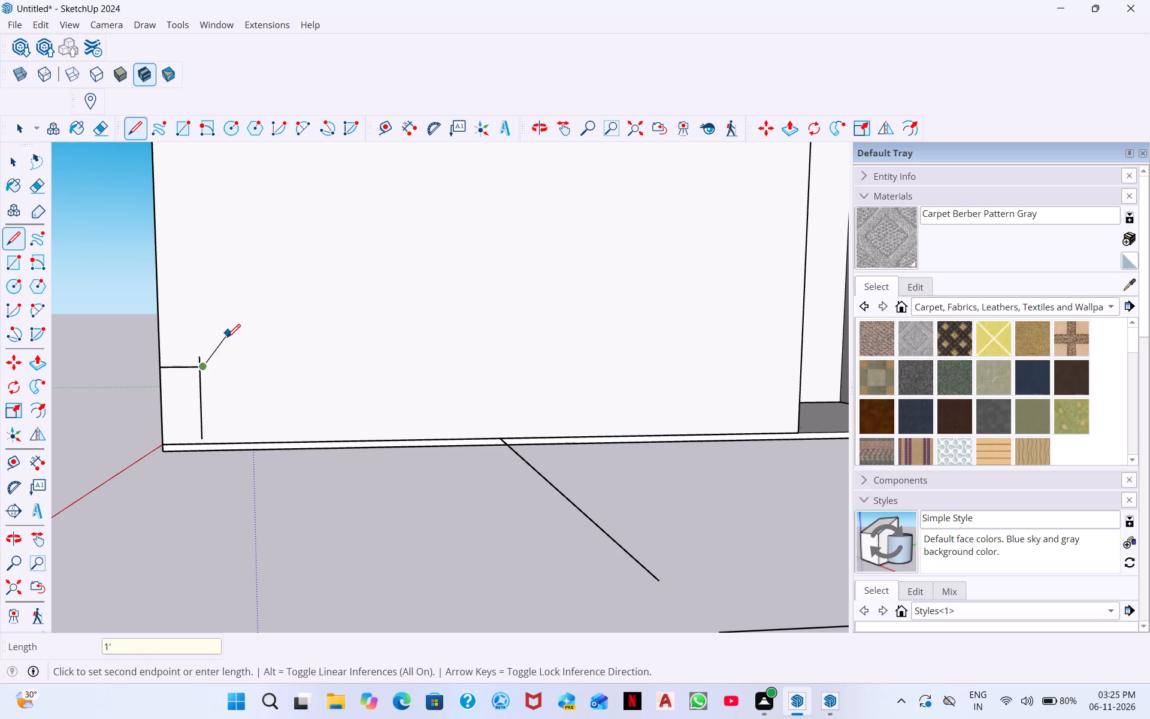
{"action": "key", "text": "Escape"}
Copy the horizontal line up about 2 15/16" so its inner end meets the vertical line's top endpoint.
{"action": "scroll", "coordinate": [254, 434], "scroll_direction": "up", "scroll_amount": 6}
{"action": "scroll", "coordinate": [141, 265], "scroll_direction": "up", "scroll_amount": 2}
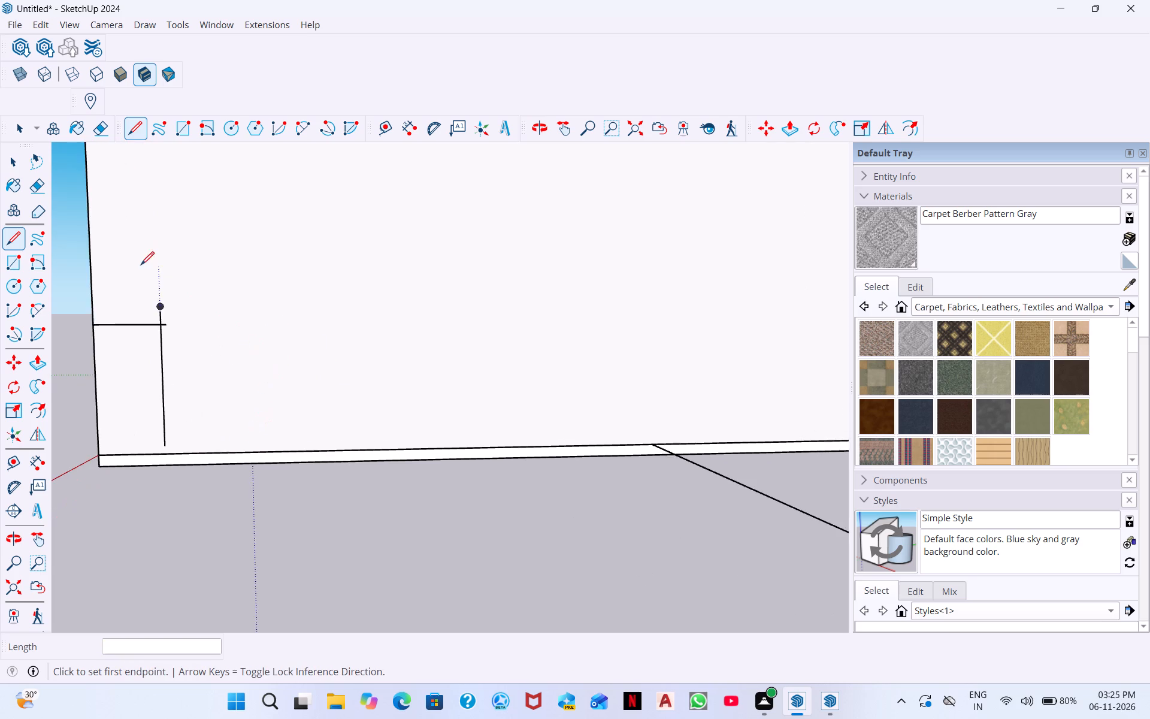
{"action": "scroll", "coordinate": [141, 265], "scroll_direction": "up", "scroll_amount": 2}
{"action": "key", "text": "Escape"}
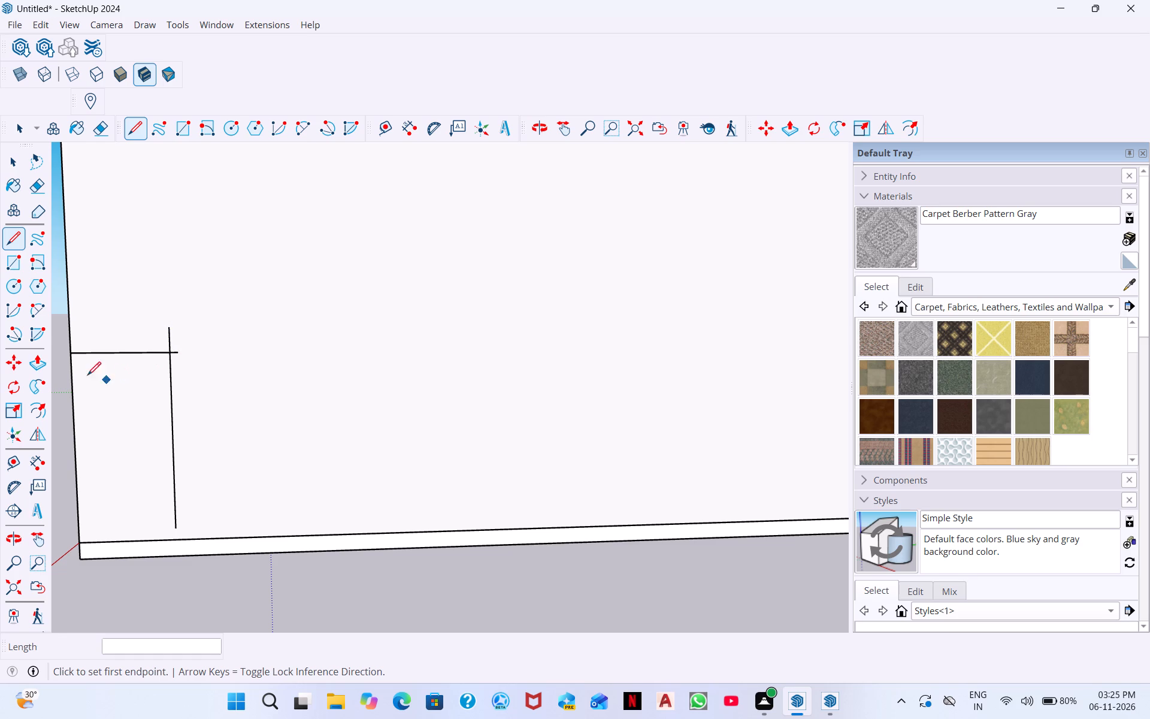
{"action": "key", "text": "space"}
{"action": "left_click", "coordinate": [128, 352]}
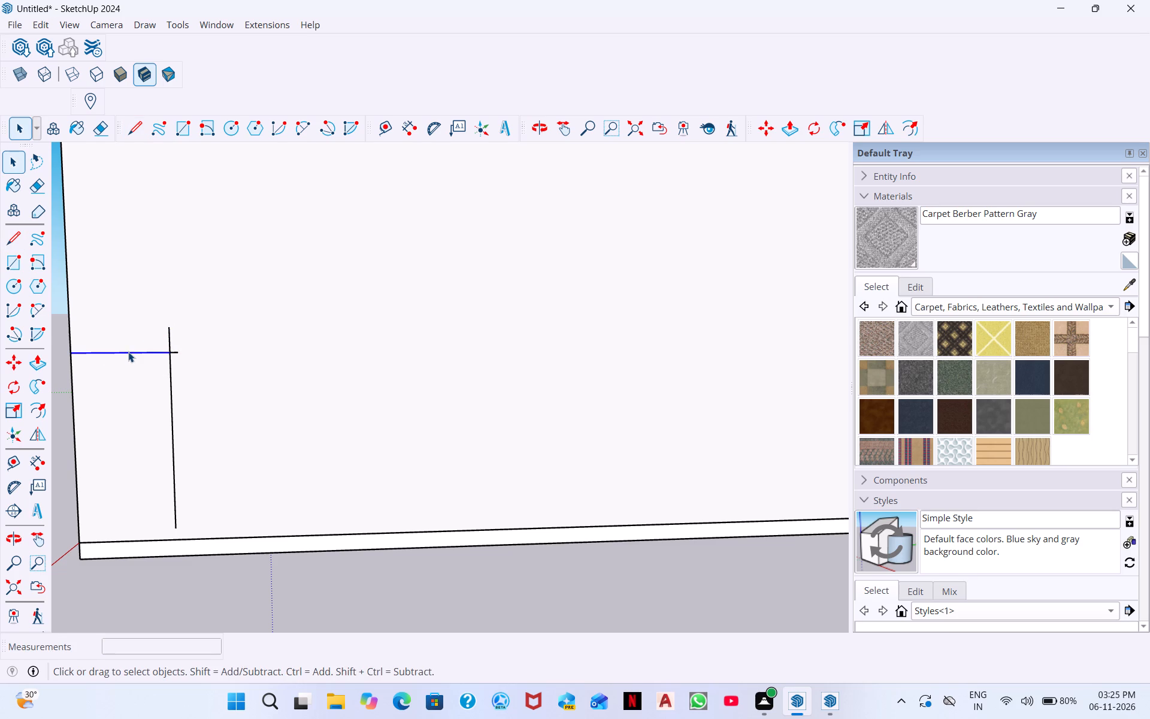
{"action": "scroll", "coordinate": [144, 360], "scroll_direction": "up", "scroll_amount": 5}
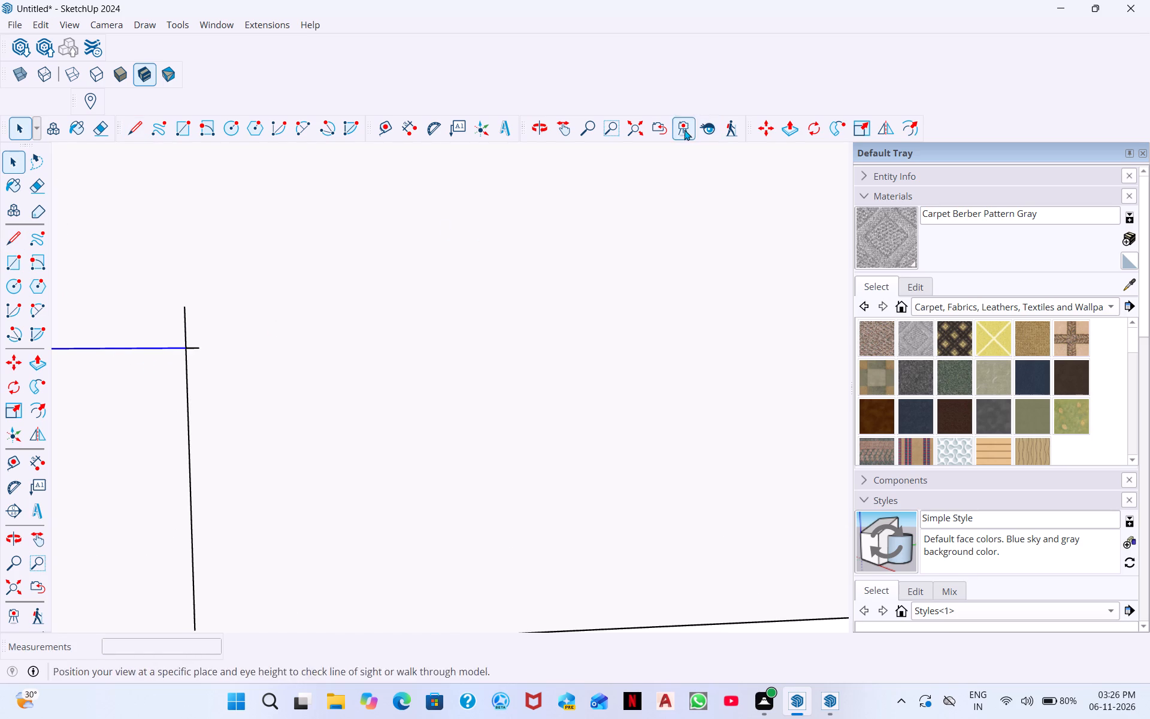
{"action": "left_click", "coordinate": [767, 131]}
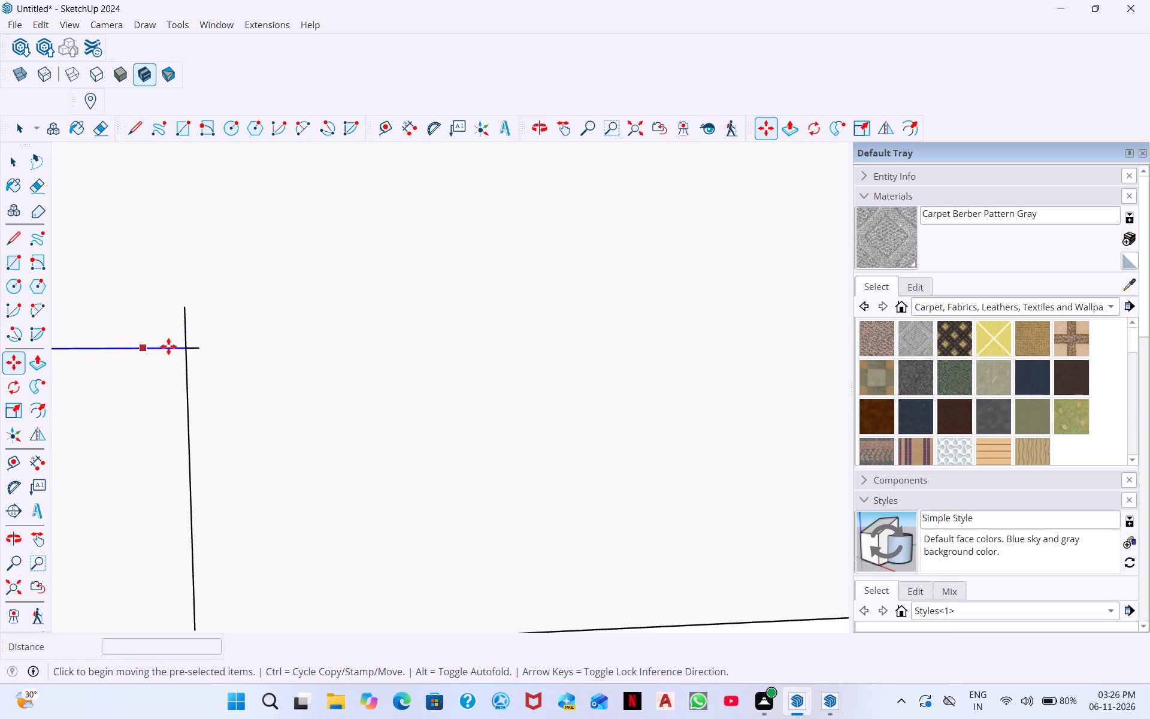
{"action": "left_click", "coordinate": [186, 343]}
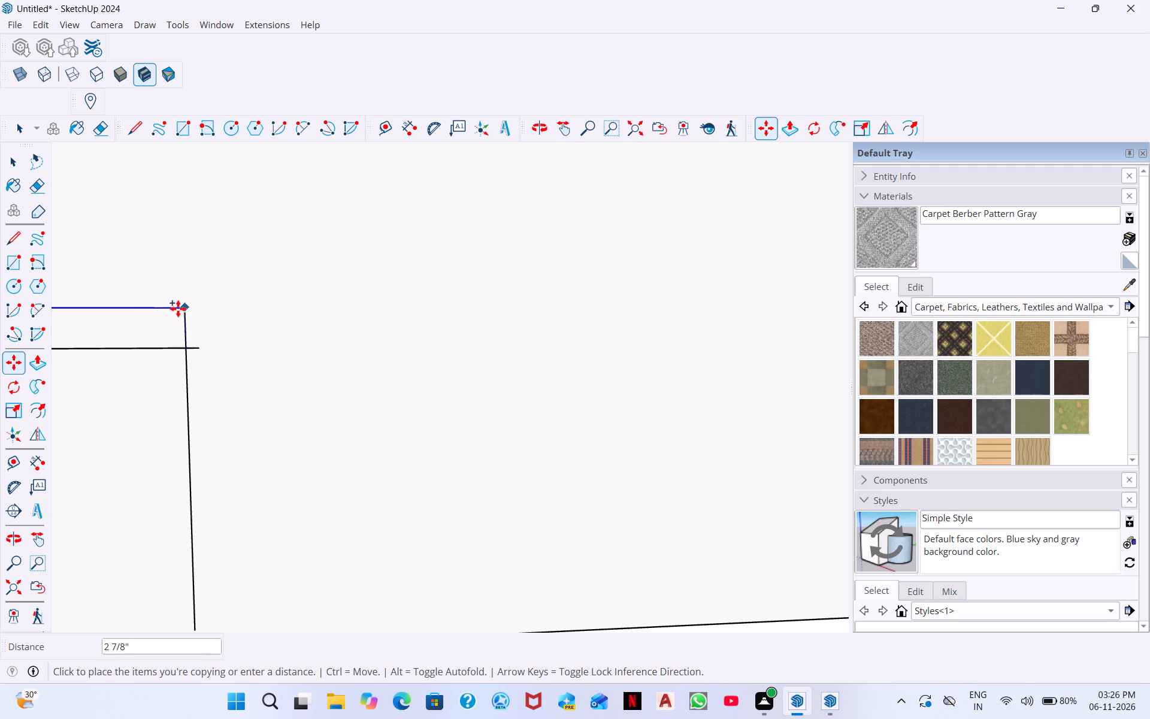
{"action": "scroll", "coordinate": [185, 309], "scroll_direction": "up", "scroll_amount": 5}
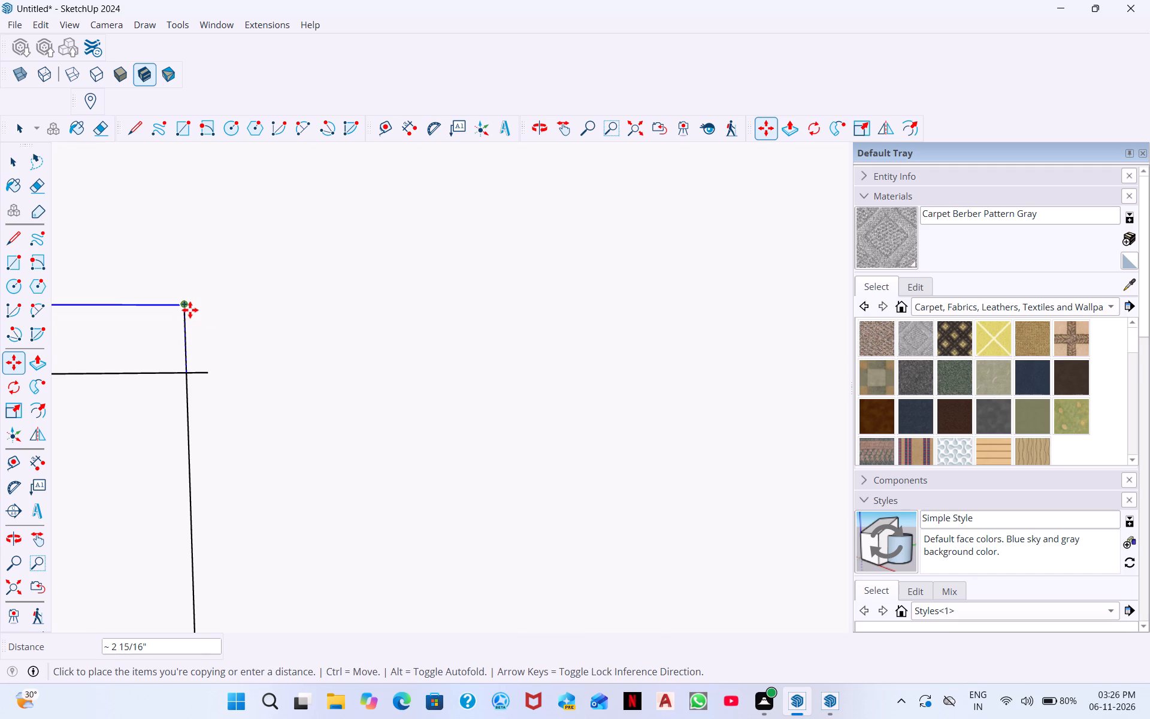
{"action": "left_click", "coordinate": [190, 306]}
Erase the lower horizontal line and its short stub beyond the vertical line.
{"action": "scroll", "coordinate": [158, 382], "scroll_direction": "down", "scroll_amount": 8}
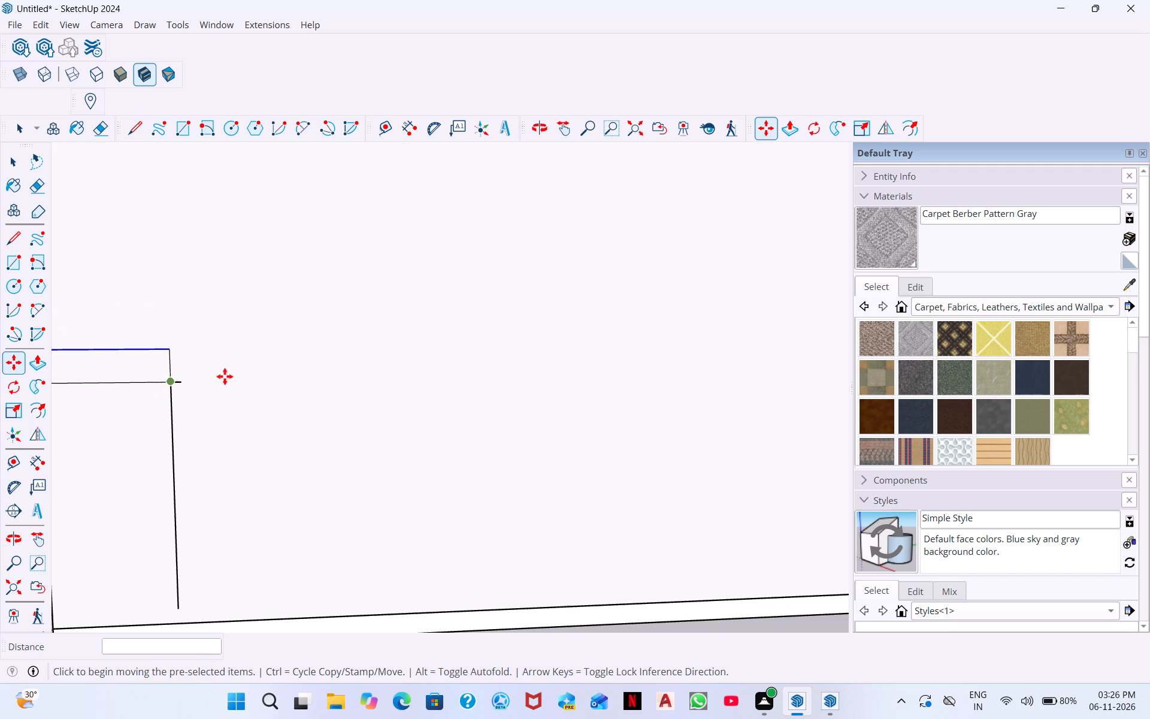
{"action": "middle_click_drag", "start_coordinate": [331, 374], "coordinate": [229, 335]}
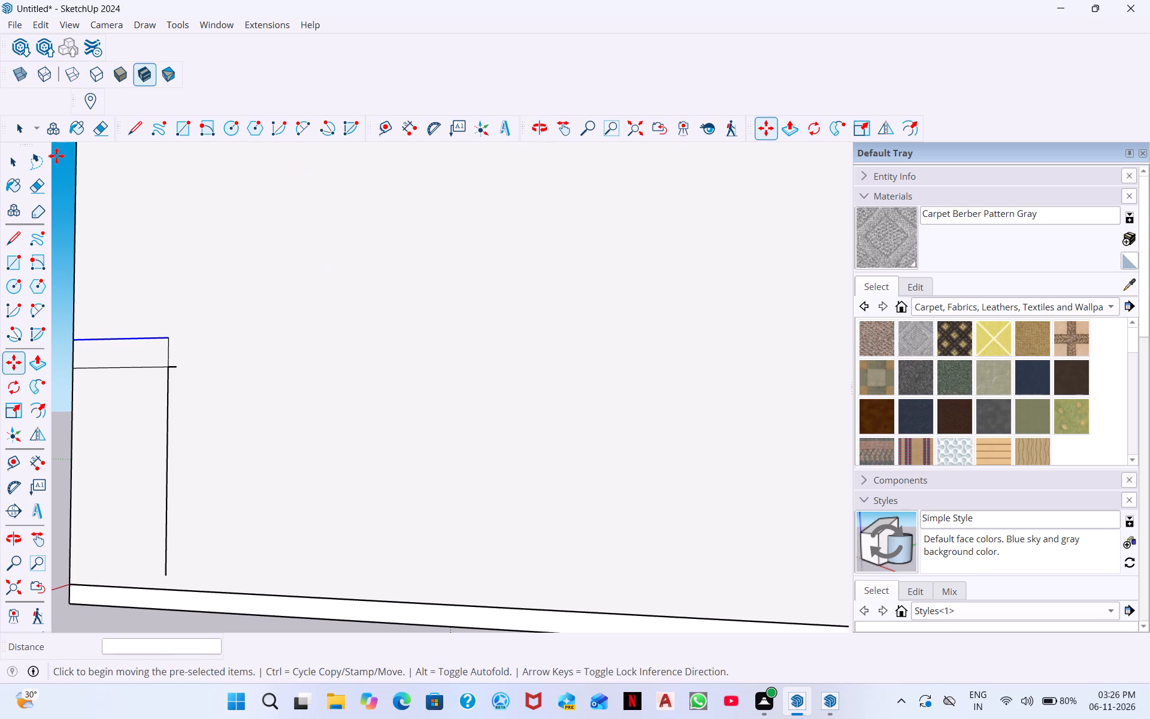
{"action": "left_click", "coordinate": [104, 129]}
{"action": "left_click_drag", "start_coordinate": [136, 361], "coordinate": [137, 395]}
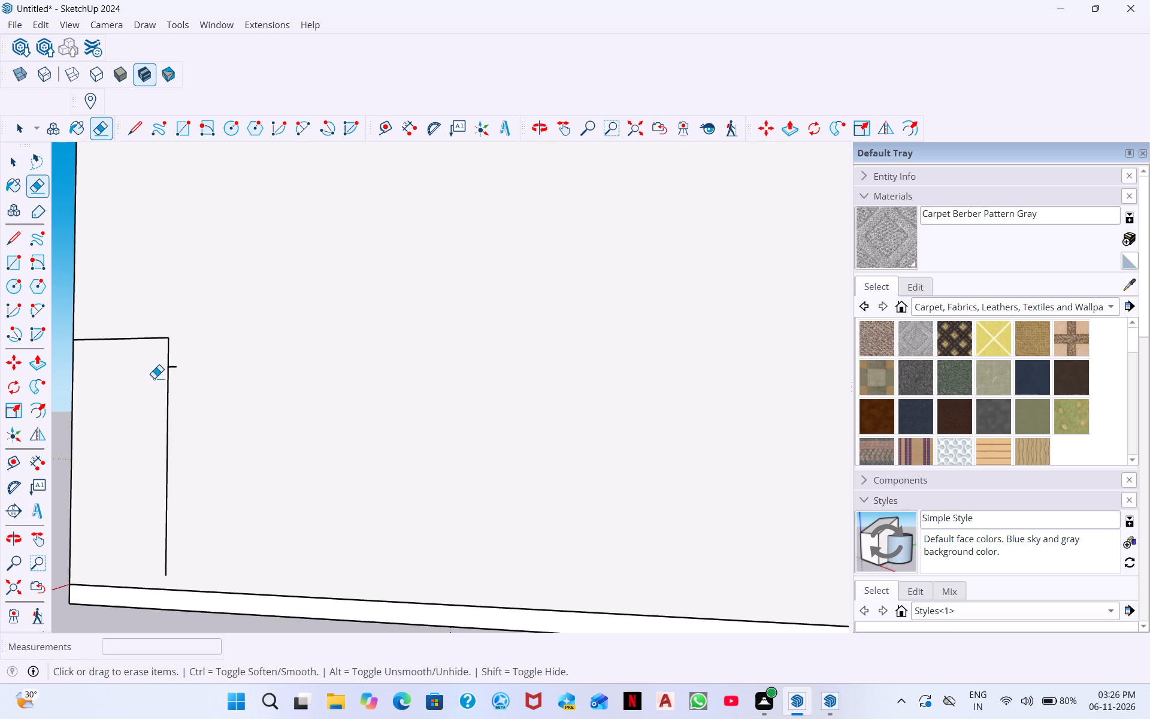
{"action": "left_click", "coordinate": [174, 365]}
Erase the vertical line below the horizontal line on the front wall.
{"action": "scroll", "coordinate": [164, 422], "scroll_direction": "down", "scroll_amount": 9}
{"action": "middle_click_drag", "start_coordinate": [298, 439], "coordinate": [313, 461]}
{"action": "scroll", "coordinate": [301, 449], "scroll_direction": "down", "scroll_amount": 1}
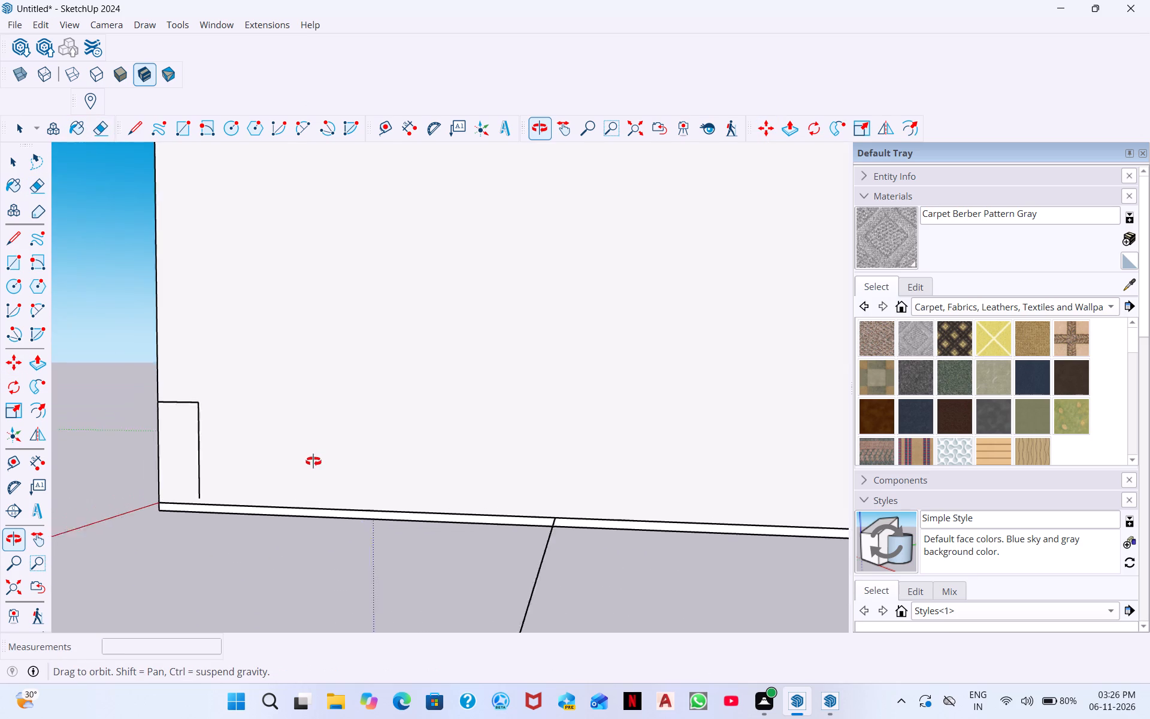
{"action": "middle_click_drag", "start_coordinate": [313, 461], "coordinate": [455, 466]}
{"action": "scroll", "coordinate": [333, 467], "scroll_direction": "down", "scroll_amount": 2}
{"action": "scroll", "coordinate": [365, 494], "scroll_direction": "up", "scroll_amount": 4}
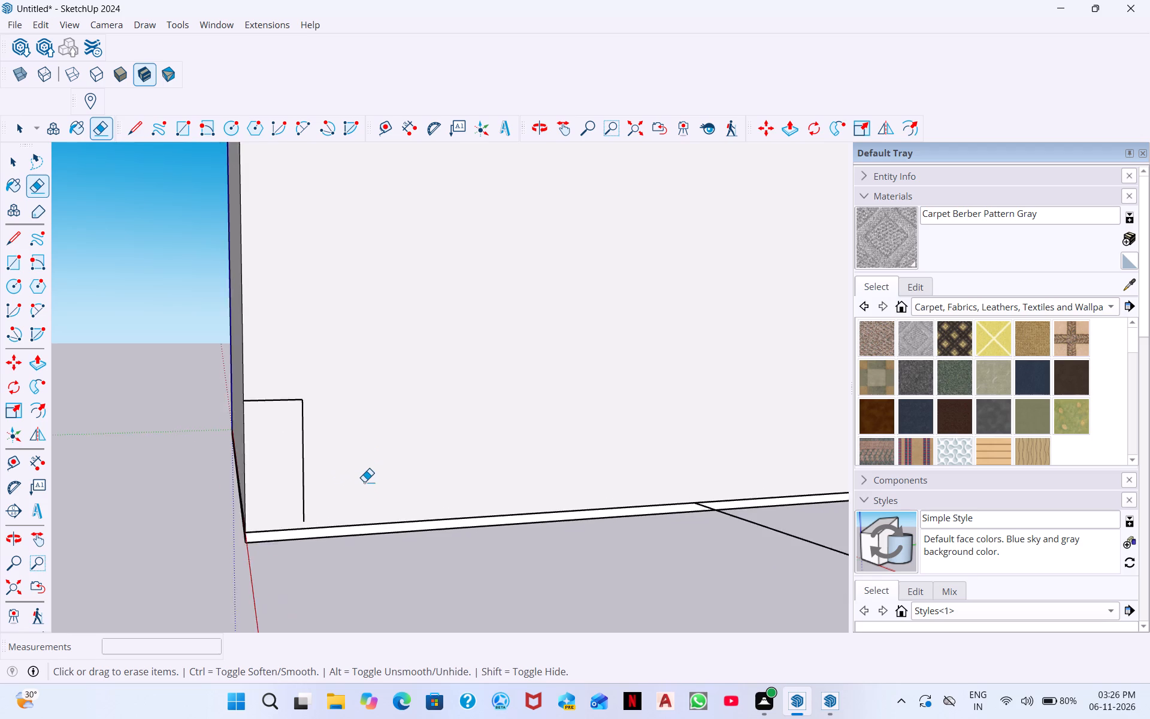
{"action": "scroll", "coordinate": [364, 482], "scroll_direction": "up", "scroll_amount": 5}
{"action": "scroll", "coordinate": [251, 496], "scroll_direction": "up", "scroll_amount": 5}
{"action": "left_click_drag", "start_coordinate": [251, 496], "coordinate": [319, 493]}
Draw a 2' vertical line up from the front wall's bottom edge, beneath the horizontal line's free end.
{"action": "middle_click_drag", "start_coordinate": [323, 451], "coordinate": [303, 487]}
{"action": "scroll", "coordinate": [321, 463], "scroll_direction": "down", "scroll_amount": 2}
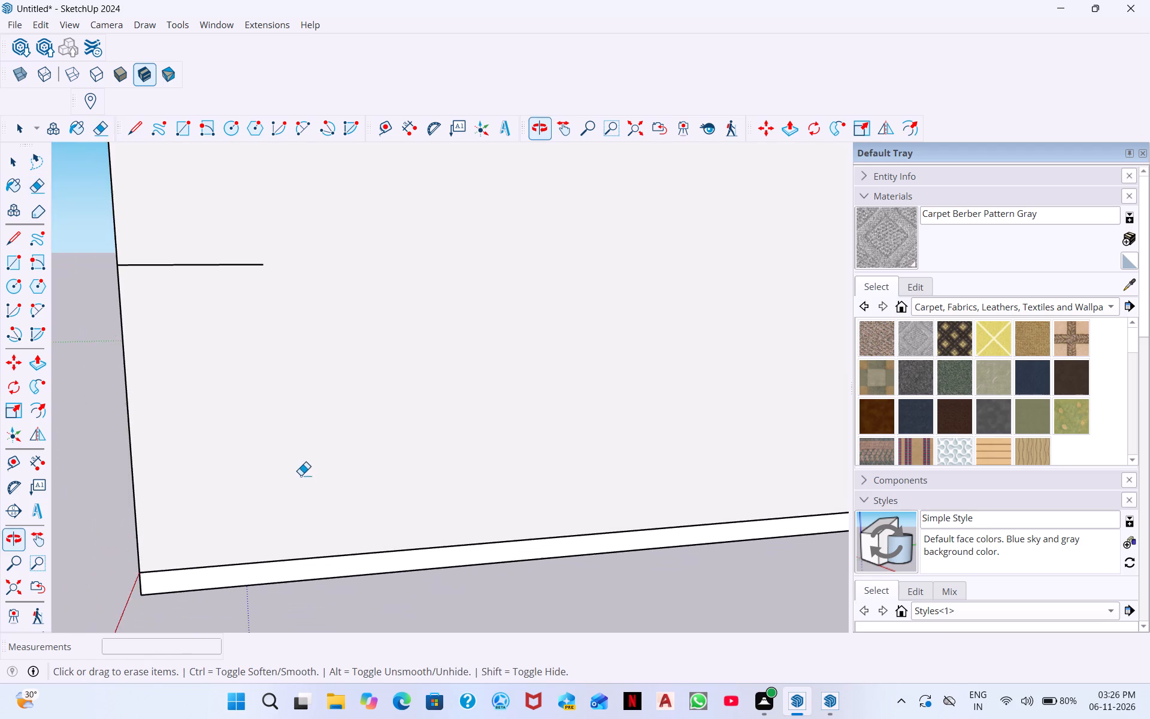
{"action": "scroll", "coordinate": [301, 475], "scroll_direction": "down", "scroll_amount": 2}
{"action": "left_click", "coordinate": [146, 135]}
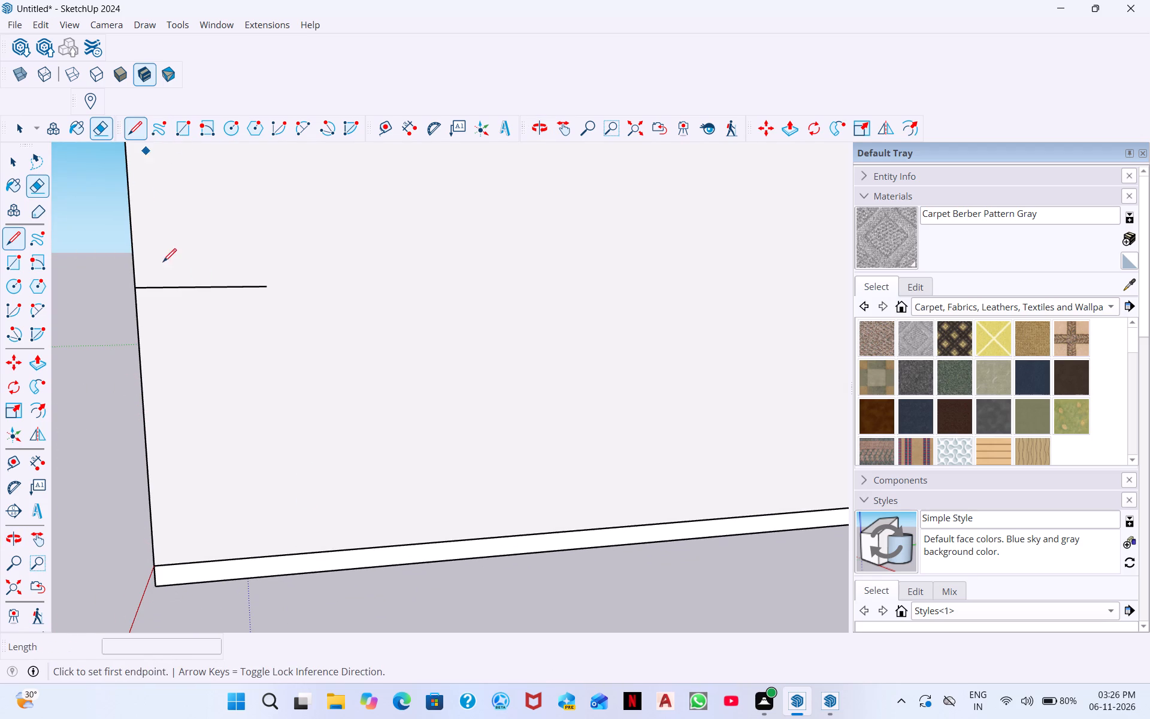
{"action": "left_click", "coordinate": [277, 554]}
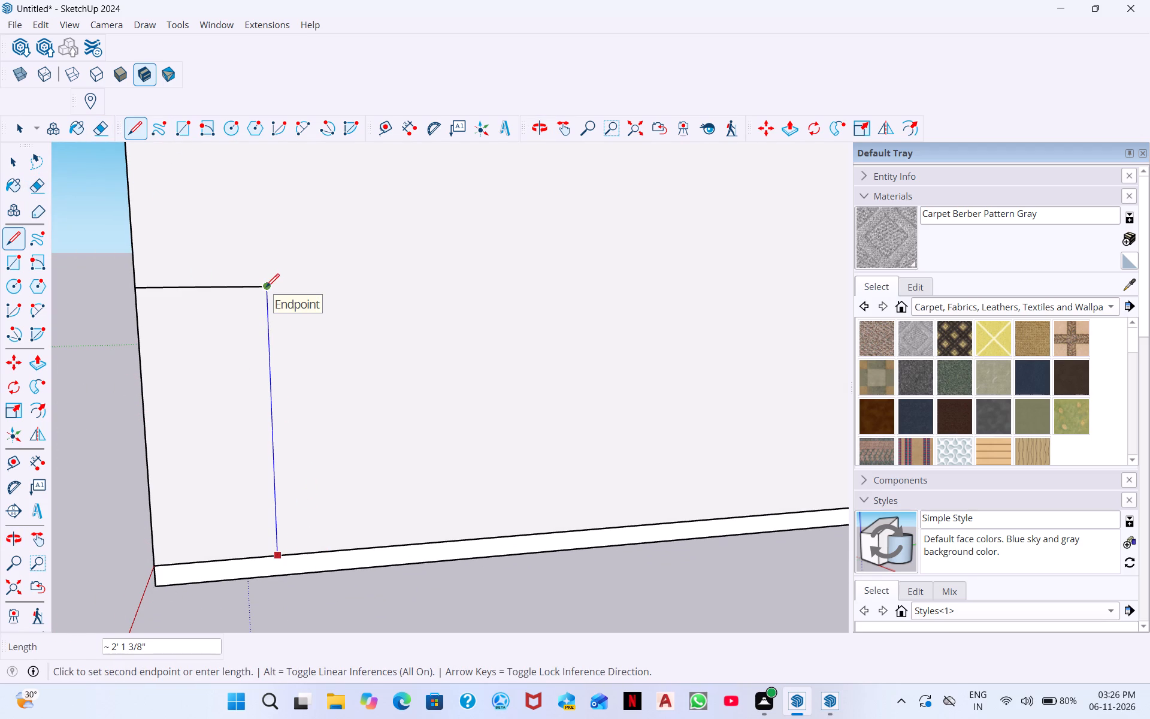
{"action": "type", "text": "2'"}
{"action": "key", "text": "Return"}
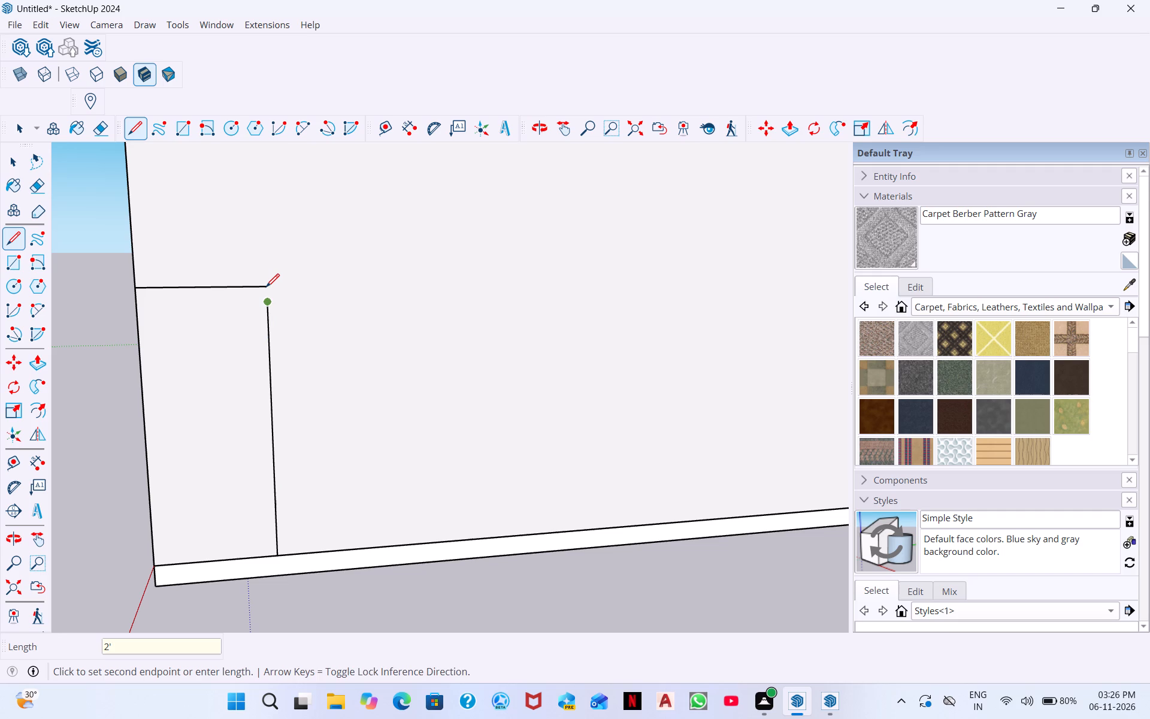
{"action": "key", "text": "Escape"}
Move the horizontal line down about 1 3/8" so its free end meets the 2' vertical line's top endpoint.
{"action": "key", "text": "space"}
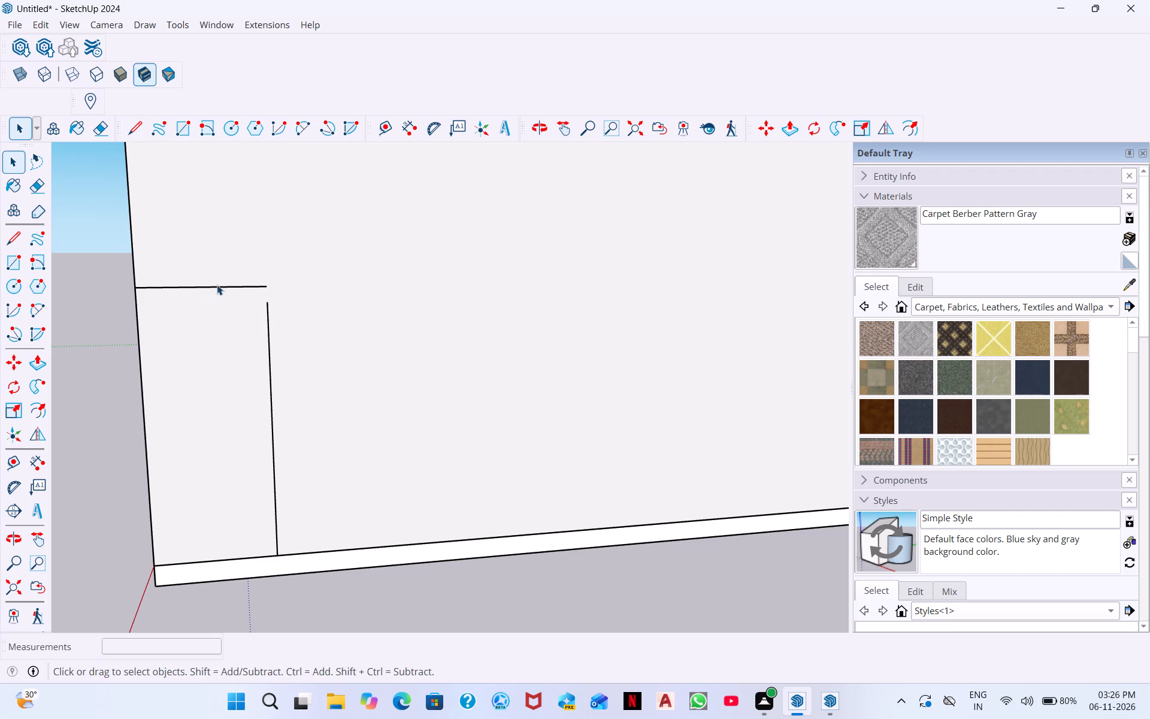
{"action": "left_click", "coordinate": [217, 285]}
{"action": "key", "text": "space"}
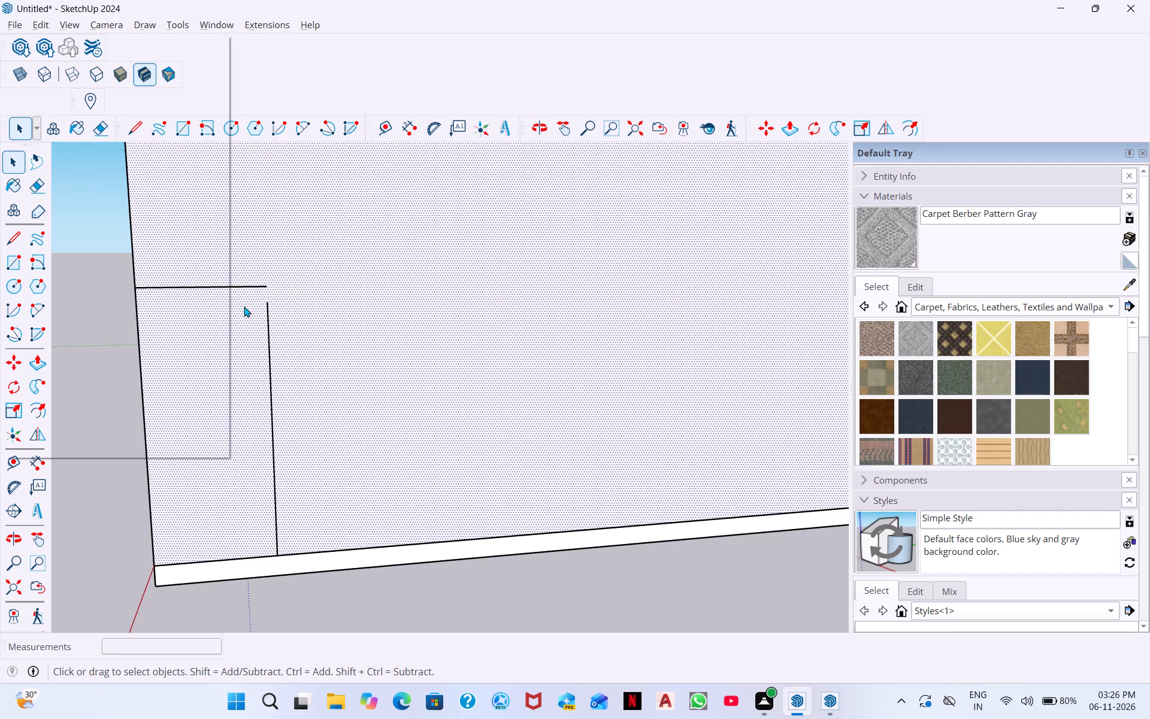
{"action": "left_click", "coordinate": [316, 324]}
{"action": "left_click", "coordinate": [316, 324]}
{"action": "left_click", "coordinate": [178, 403]}
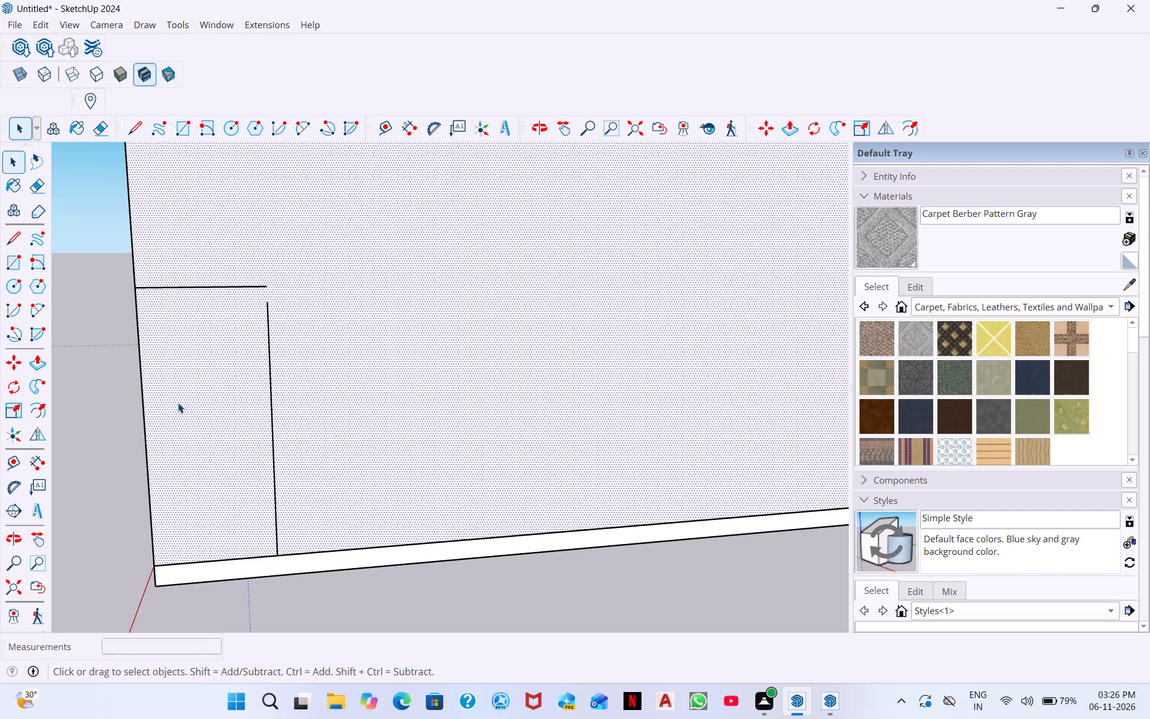
{"action": "left_click_drag", "start_coordinate": [204, 395], "coordinate": [206, 407]}
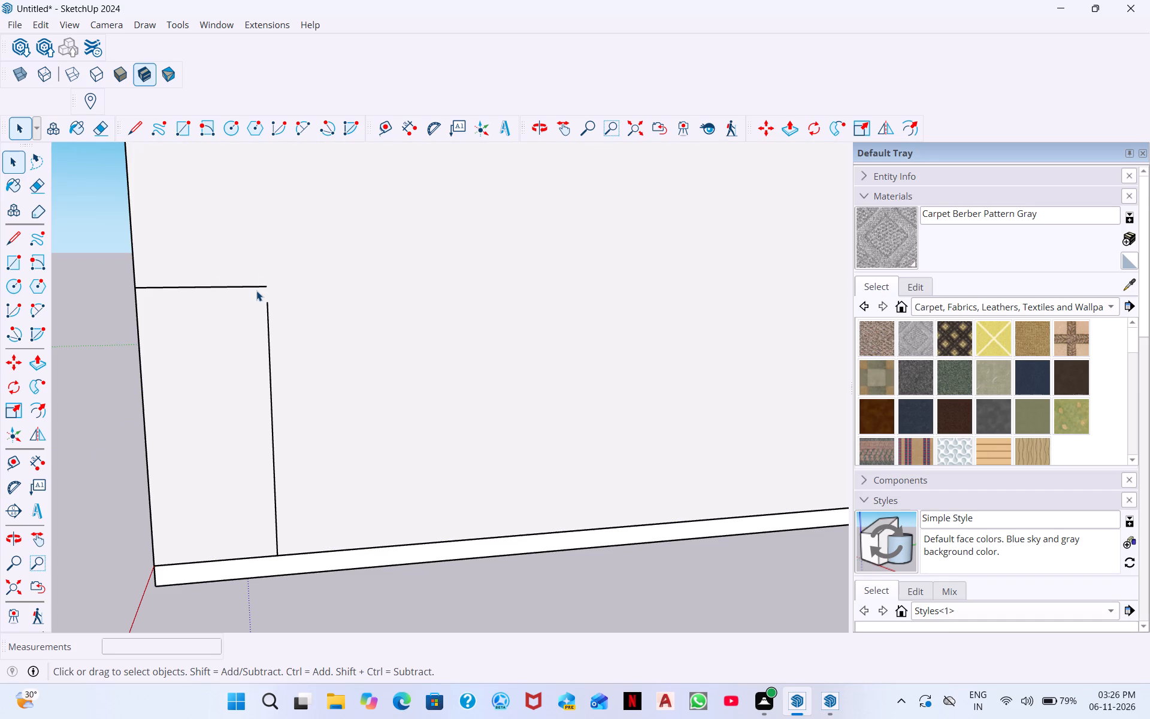
{"action": "left_click", "coordinate": [261, 285]}
{"action": "left_click", "coordinate": [769, 129]}
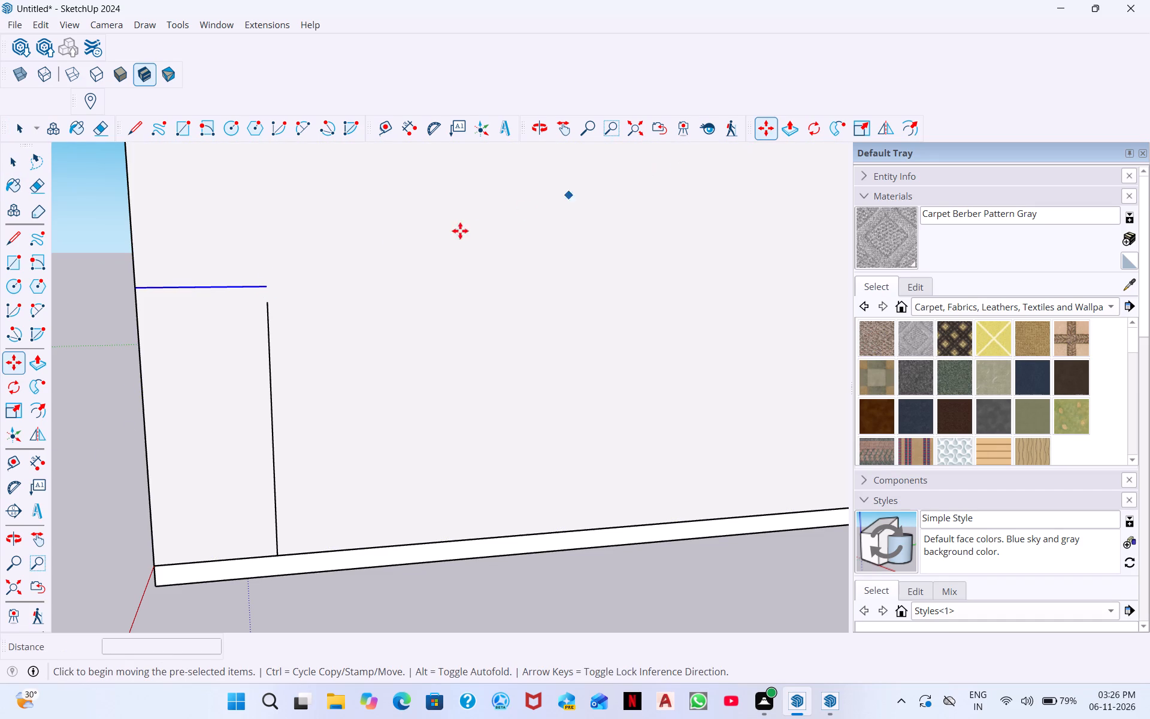
{"action": "left_click", "coordinate": [270, 282]}
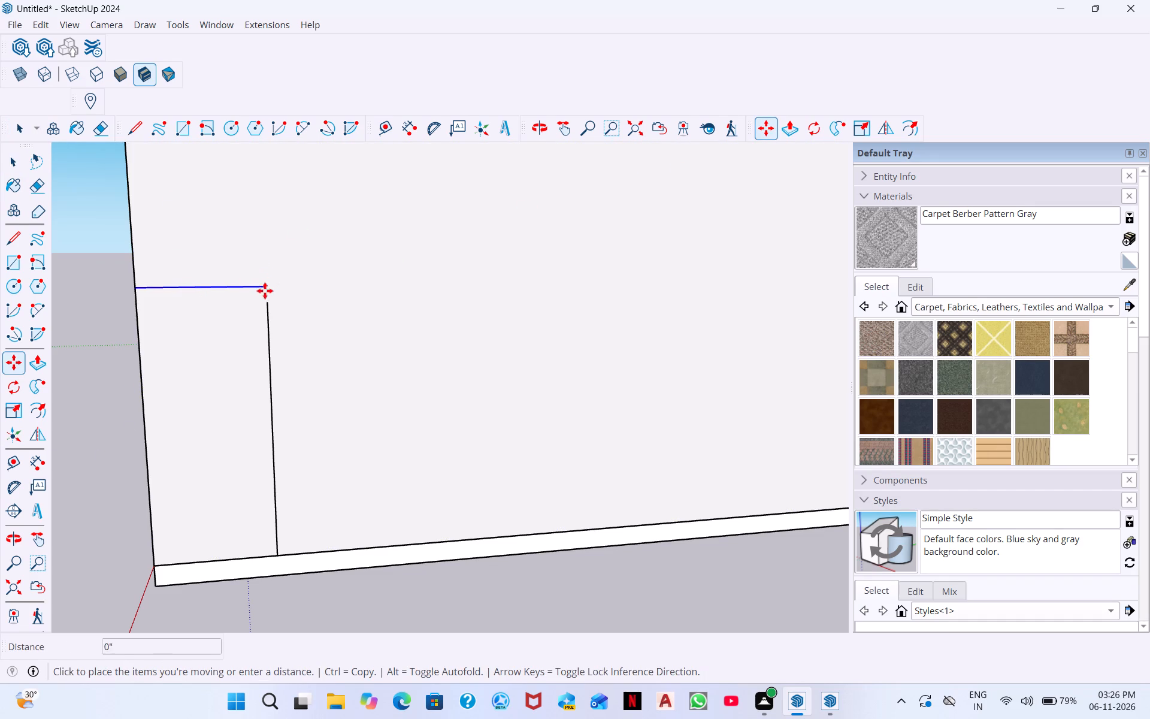
{"action": "left_click", "coordinate": [266, 303]}
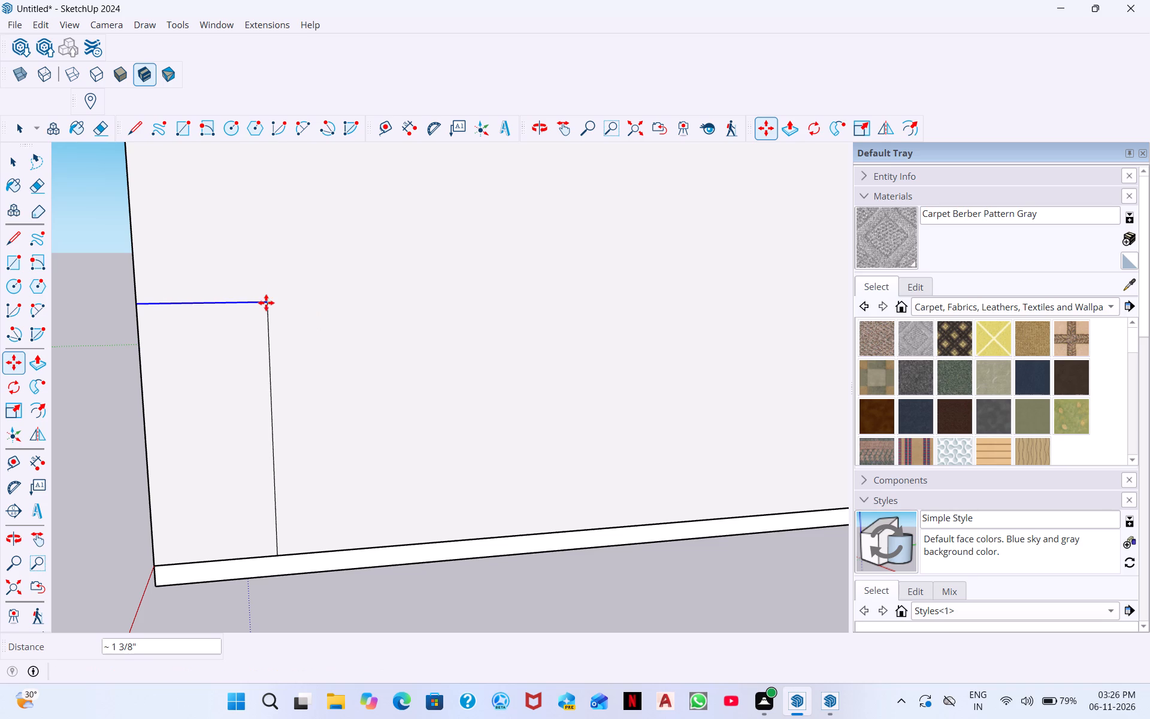
{"action": "scroll", "coordinate": [216, 291], "scroll_direction": "down", "scroll_amount": 4}
{"action": "key", "text": "space"}
{"action": "scroll", "coordinate": [210, 414], "scroll_direction": "down", "scroll_amount": 3}
{"action": "middle_click_drag", "start_coordinate": [402, 466], "coordinate": [644, 489]}
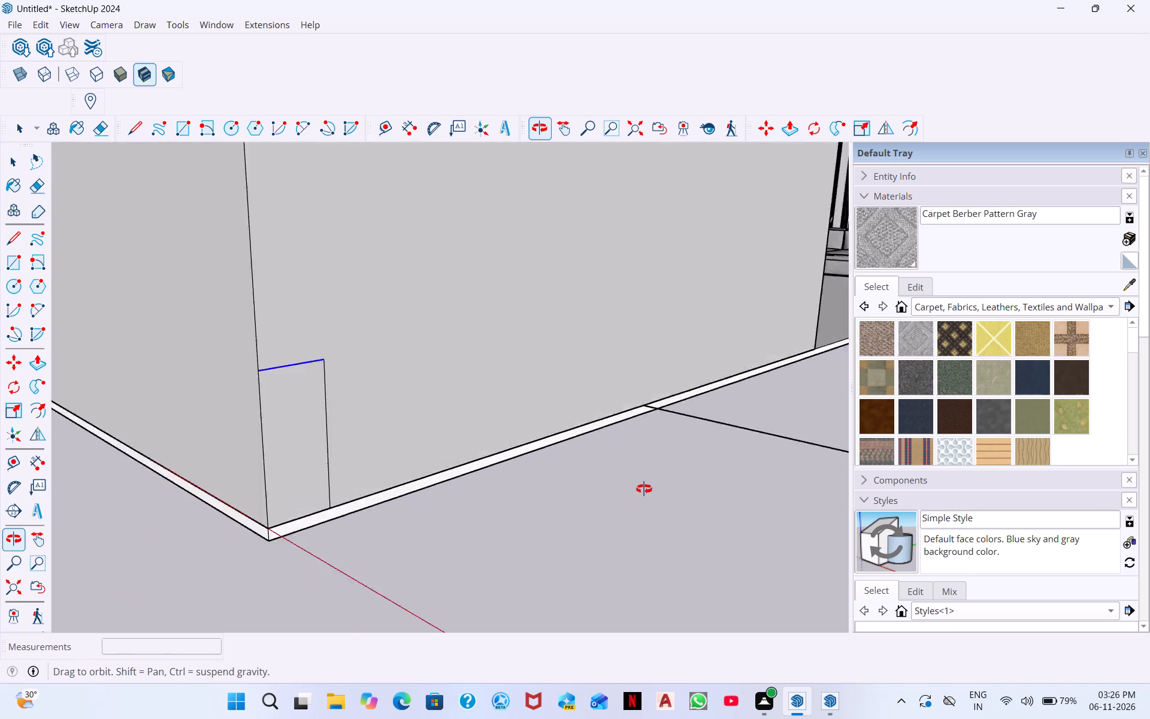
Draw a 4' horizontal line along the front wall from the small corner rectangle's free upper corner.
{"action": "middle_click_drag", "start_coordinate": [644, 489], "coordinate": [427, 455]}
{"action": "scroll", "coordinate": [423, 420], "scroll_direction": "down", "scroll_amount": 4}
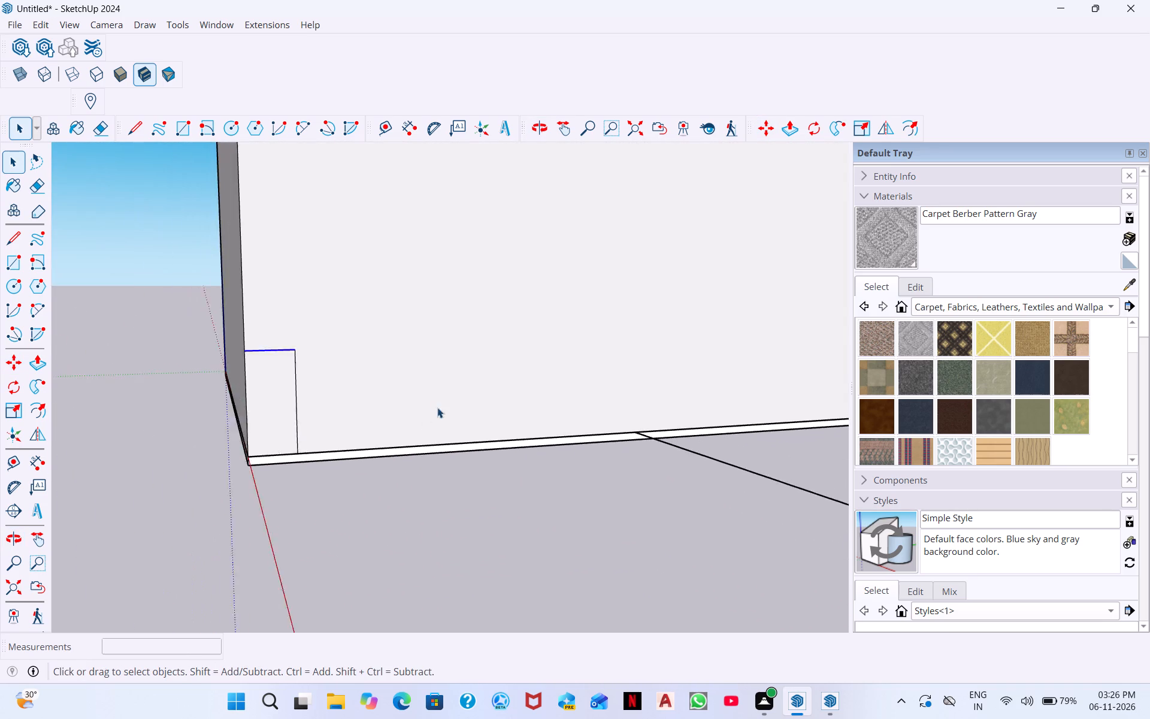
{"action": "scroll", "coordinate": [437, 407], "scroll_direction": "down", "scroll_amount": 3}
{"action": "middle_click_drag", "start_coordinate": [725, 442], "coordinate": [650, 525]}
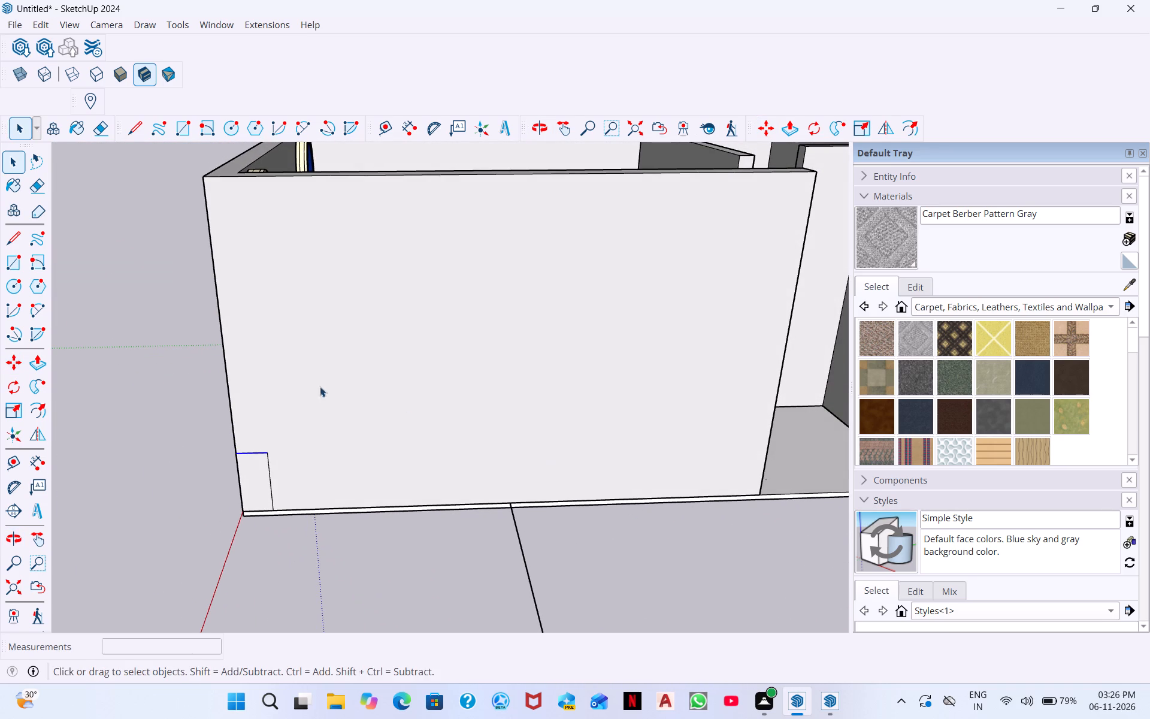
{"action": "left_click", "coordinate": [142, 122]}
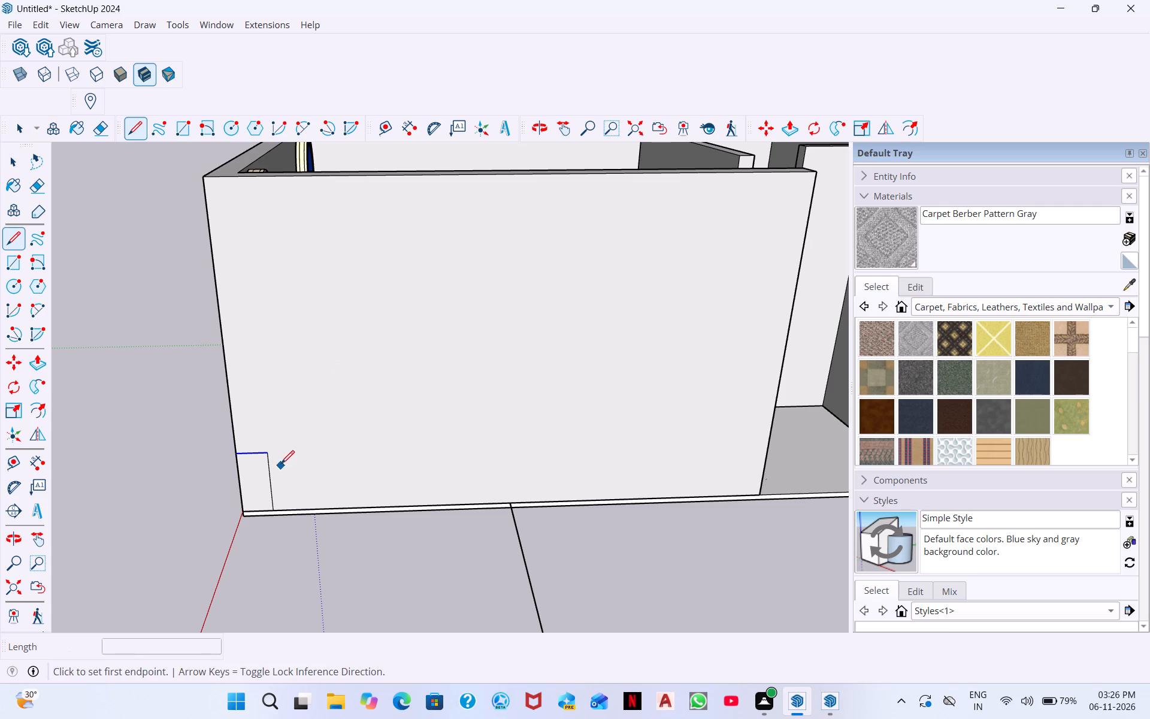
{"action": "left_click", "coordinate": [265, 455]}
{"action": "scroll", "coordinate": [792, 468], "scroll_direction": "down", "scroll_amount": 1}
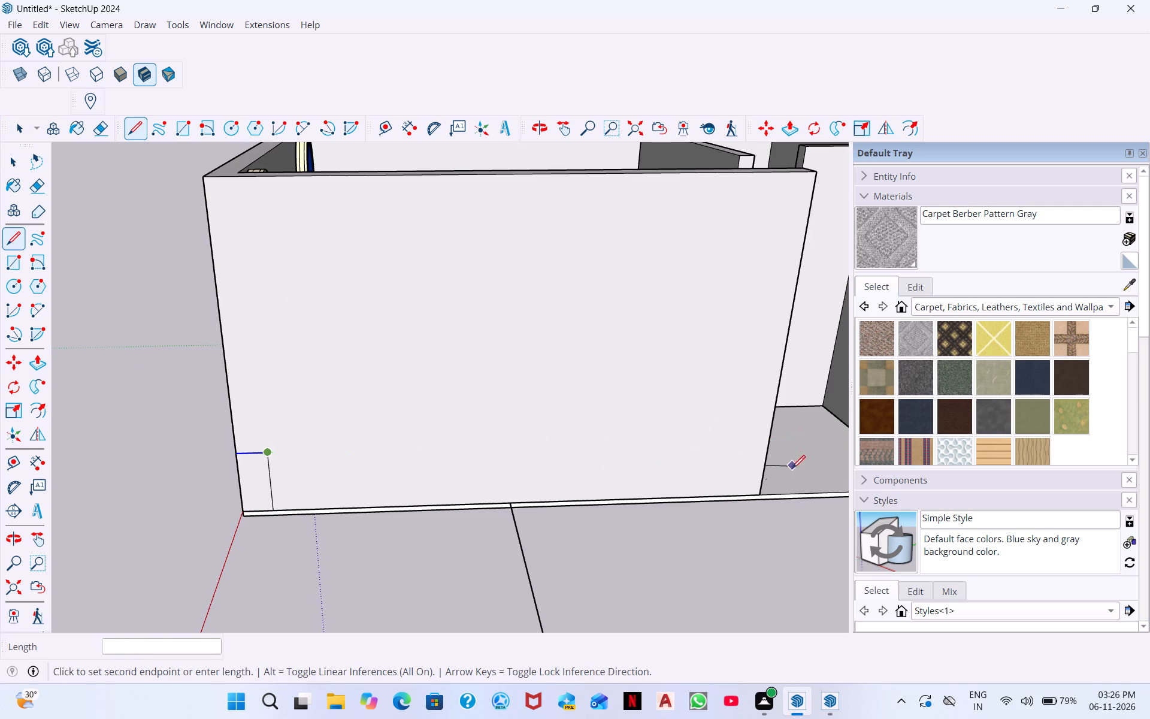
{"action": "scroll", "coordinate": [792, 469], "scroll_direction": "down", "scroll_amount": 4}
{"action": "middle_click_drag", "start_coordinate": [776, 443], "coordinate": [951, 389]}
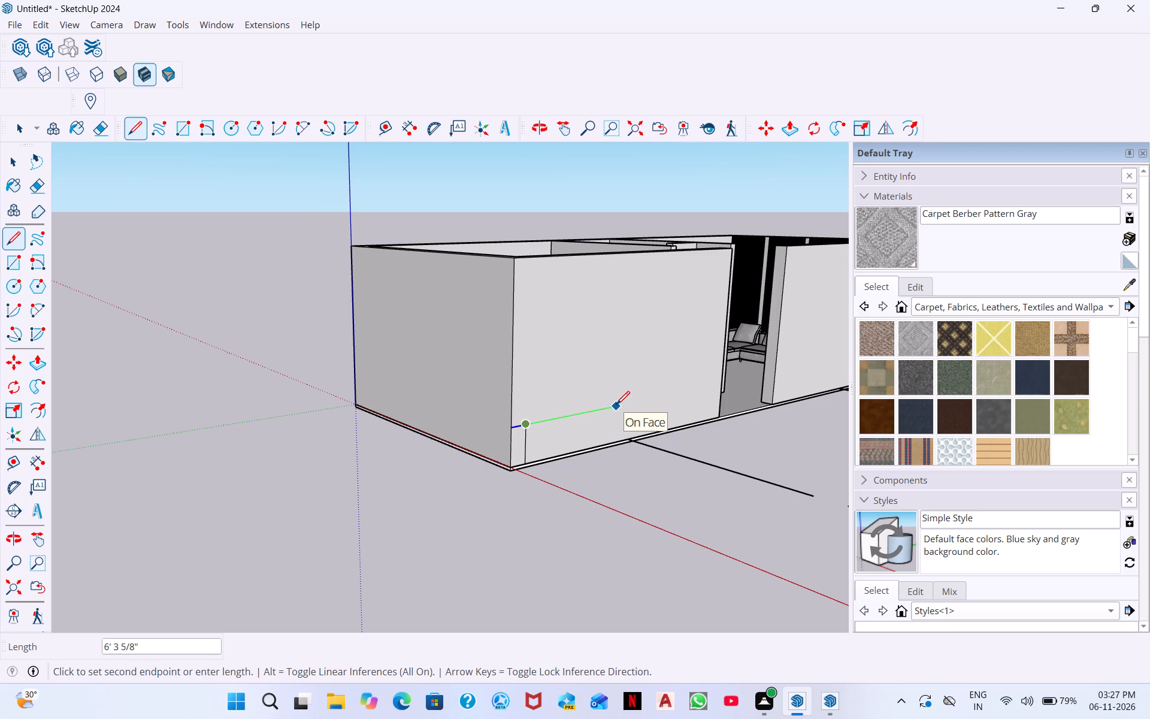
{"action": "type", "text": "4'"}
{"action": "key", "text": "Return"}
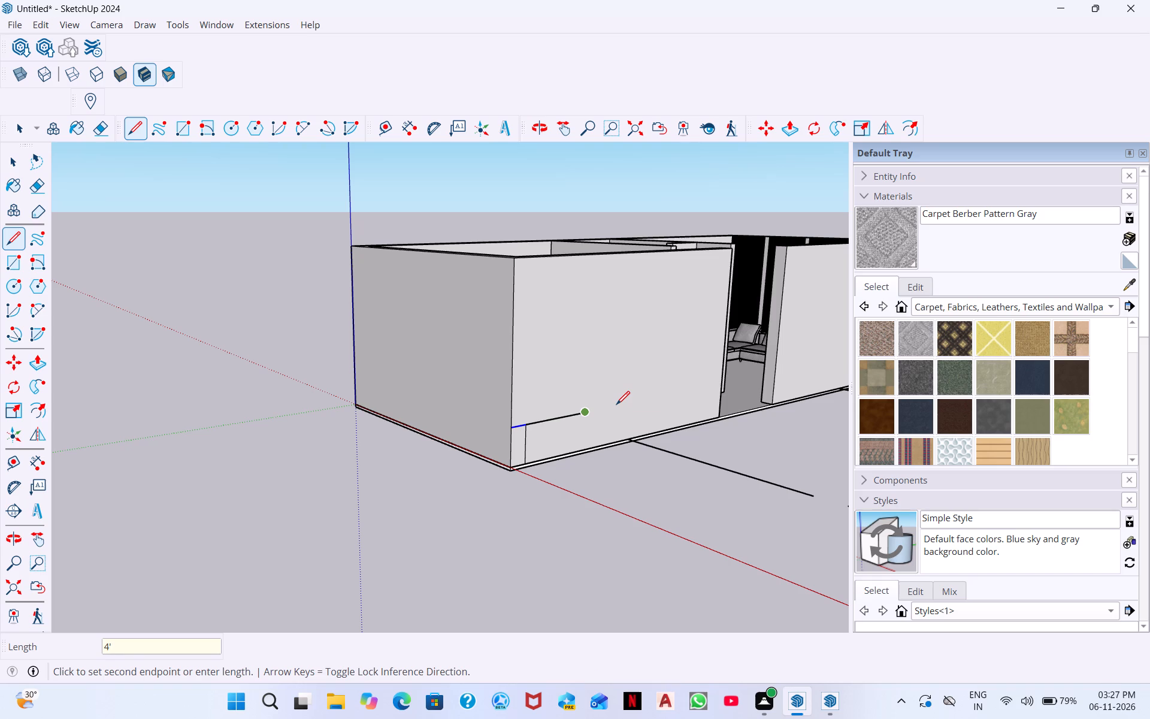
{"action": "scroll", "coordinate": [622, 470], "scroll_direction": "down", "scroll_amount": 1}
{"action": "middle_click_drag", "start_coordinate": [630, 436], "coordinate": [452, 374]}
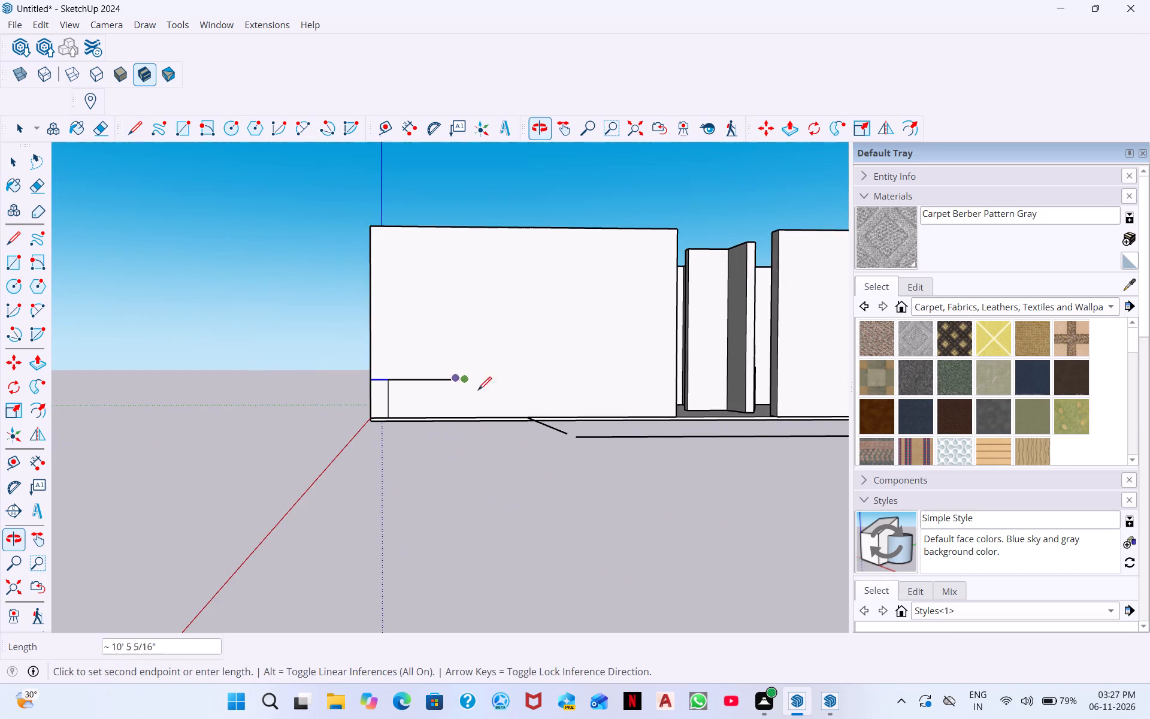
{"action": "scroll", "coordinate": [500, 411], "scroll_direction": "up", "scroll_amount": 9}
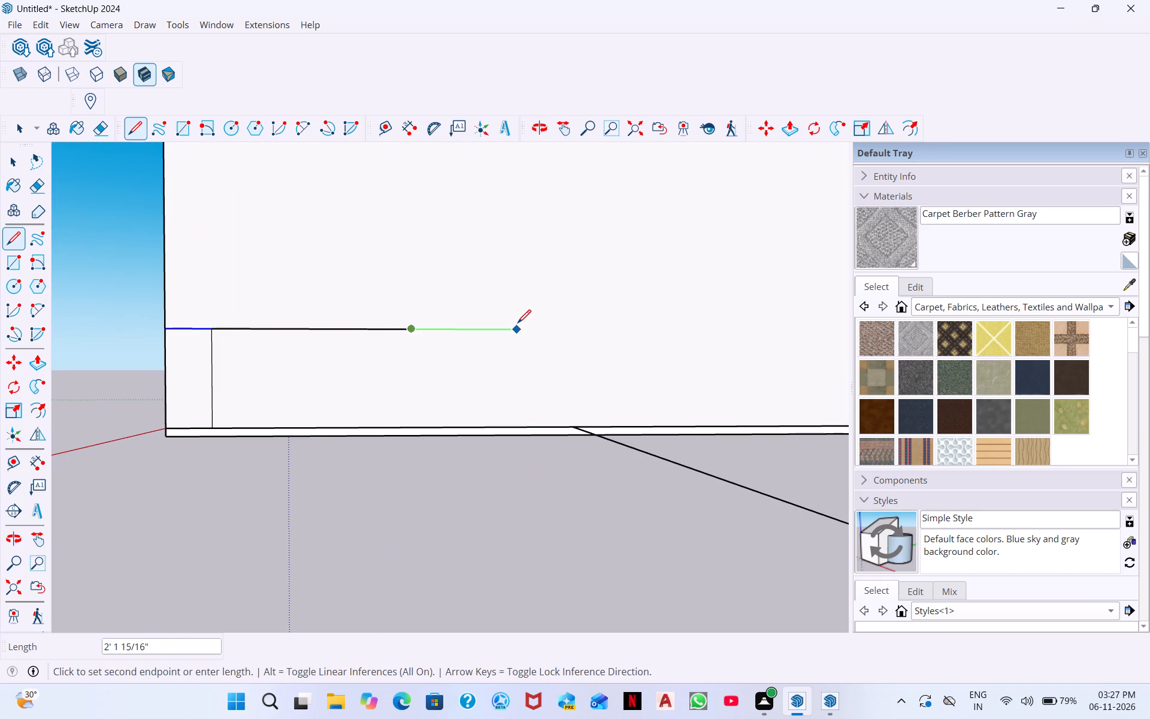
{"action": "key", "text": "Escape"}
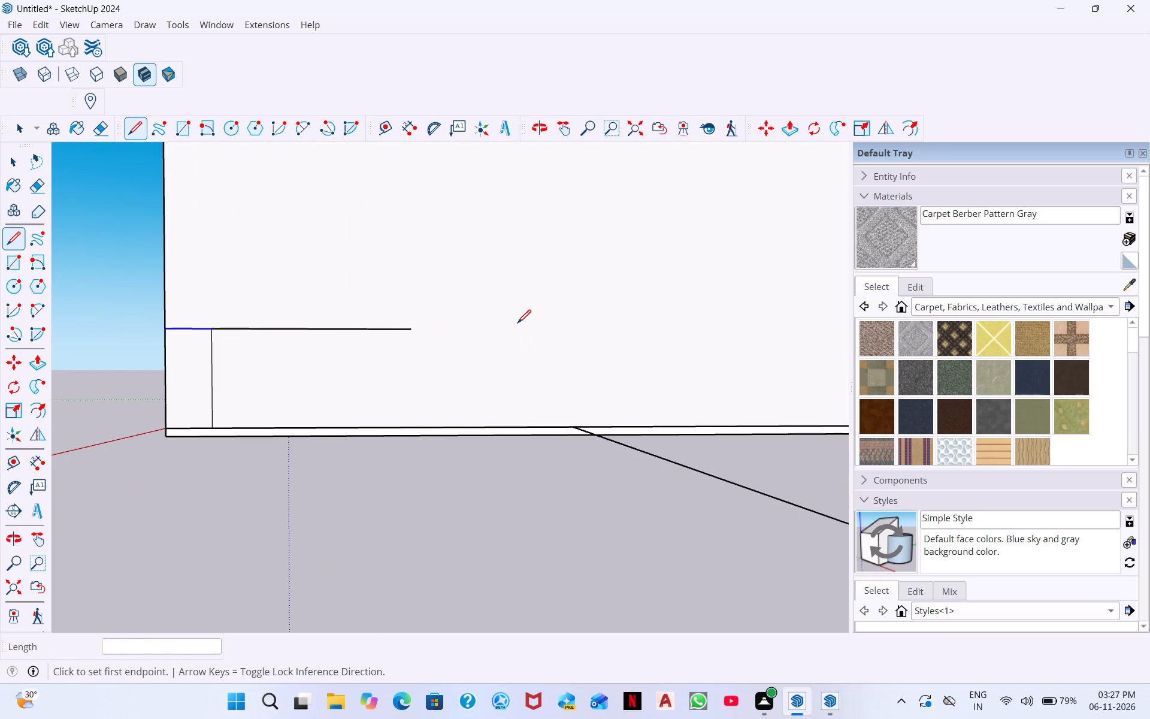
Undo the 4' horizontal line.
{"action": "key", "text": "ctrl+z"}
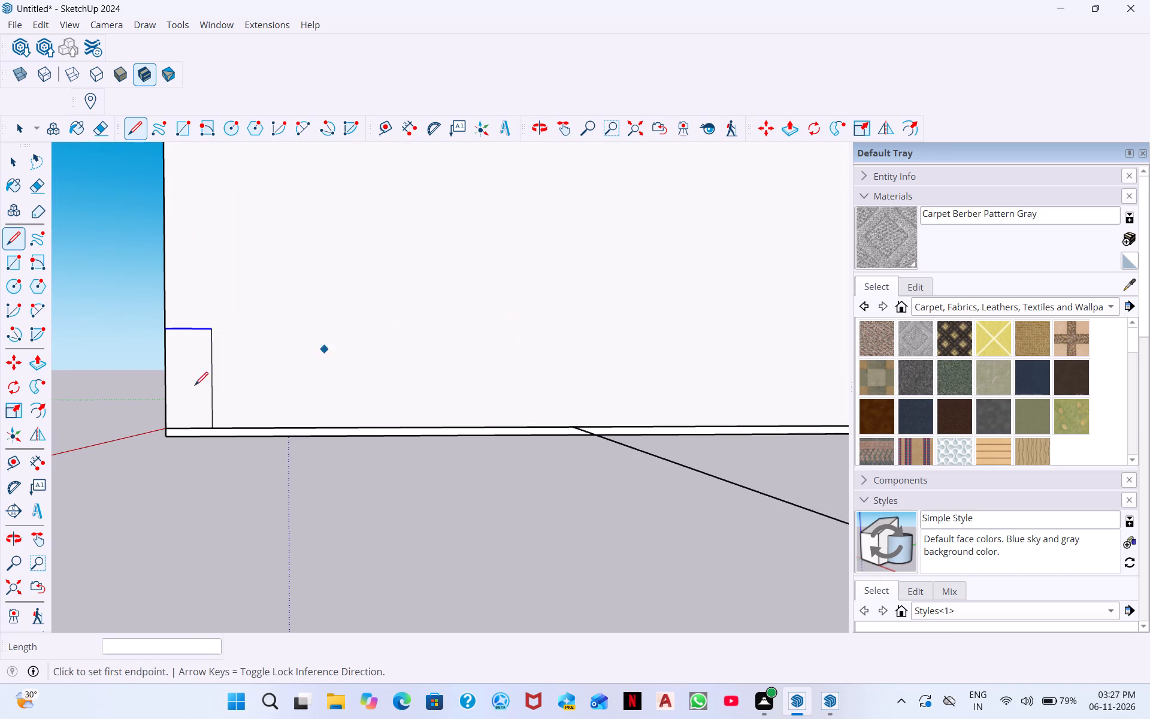
Draw a 63" horizontal line along the front wall from the small corner rectangle's free upper corner.
{"action": "left_click", "coordinate": [214, 329]}
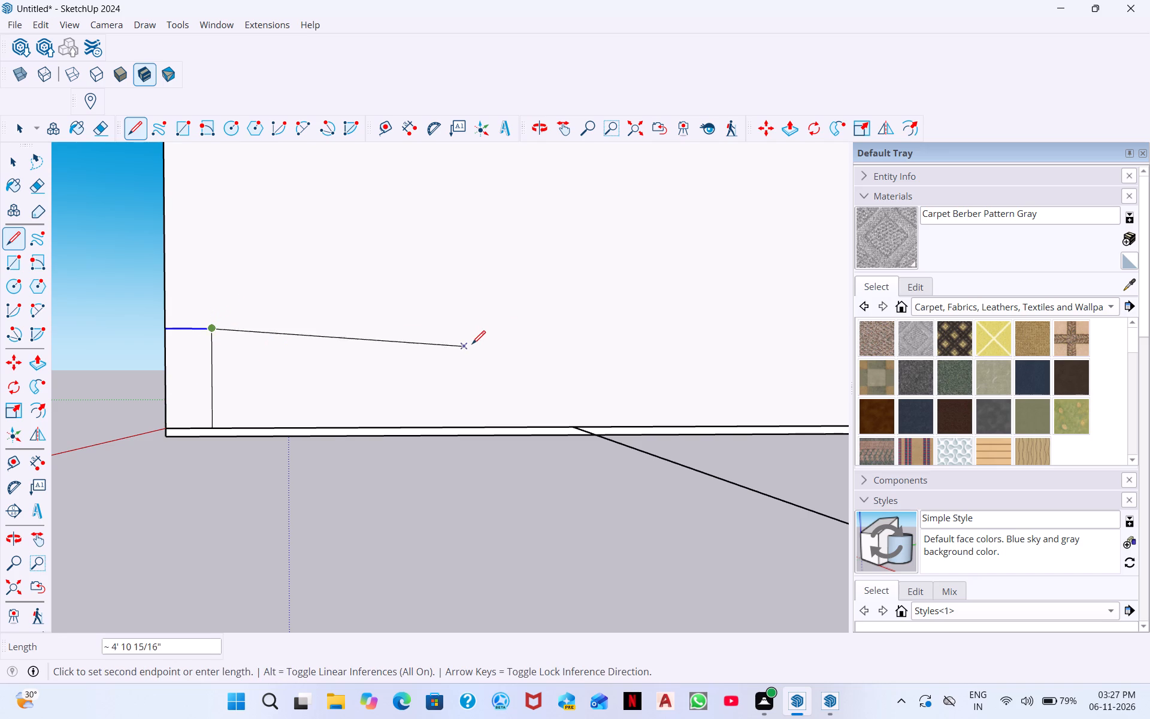
{"action": "type", "text": "63\""}
{"action": "key", "text": "Return"}
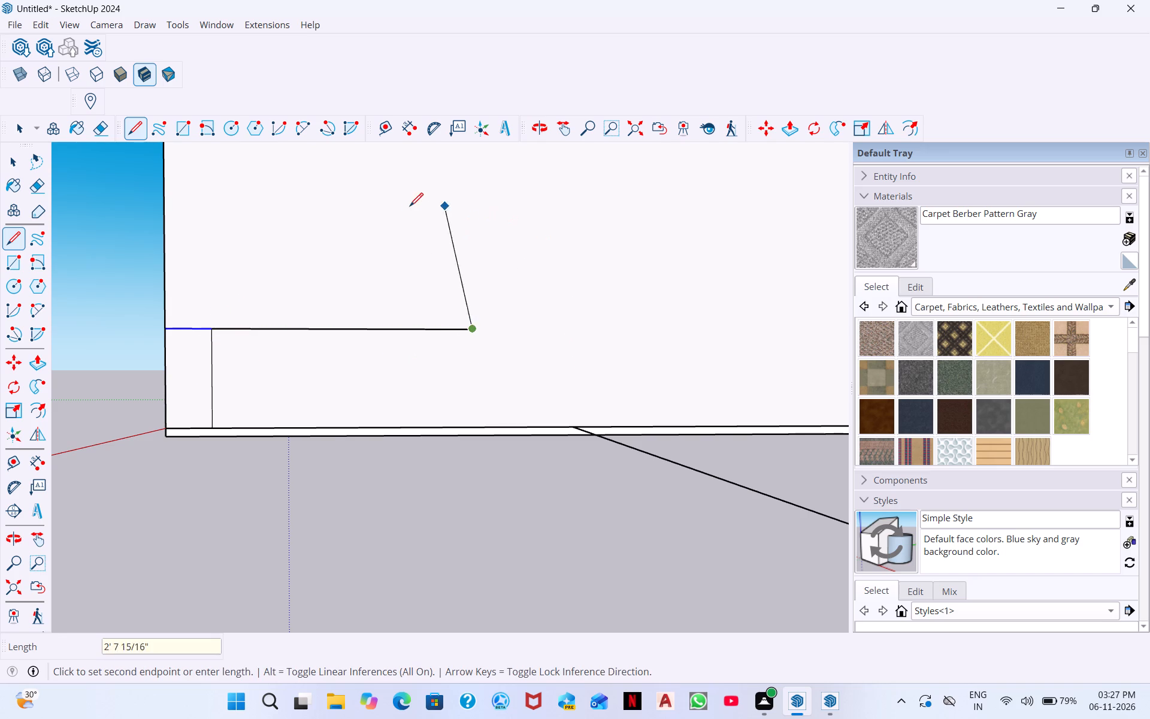
{"action": "key", "text": "Escape"}
Draw a 2' vertical line from the 63" line's free end down to the front wall's bottom edge.
{"action": "middle_click_drag", "start_coordinate": [426, 381], "coordinate": [438, 455]}
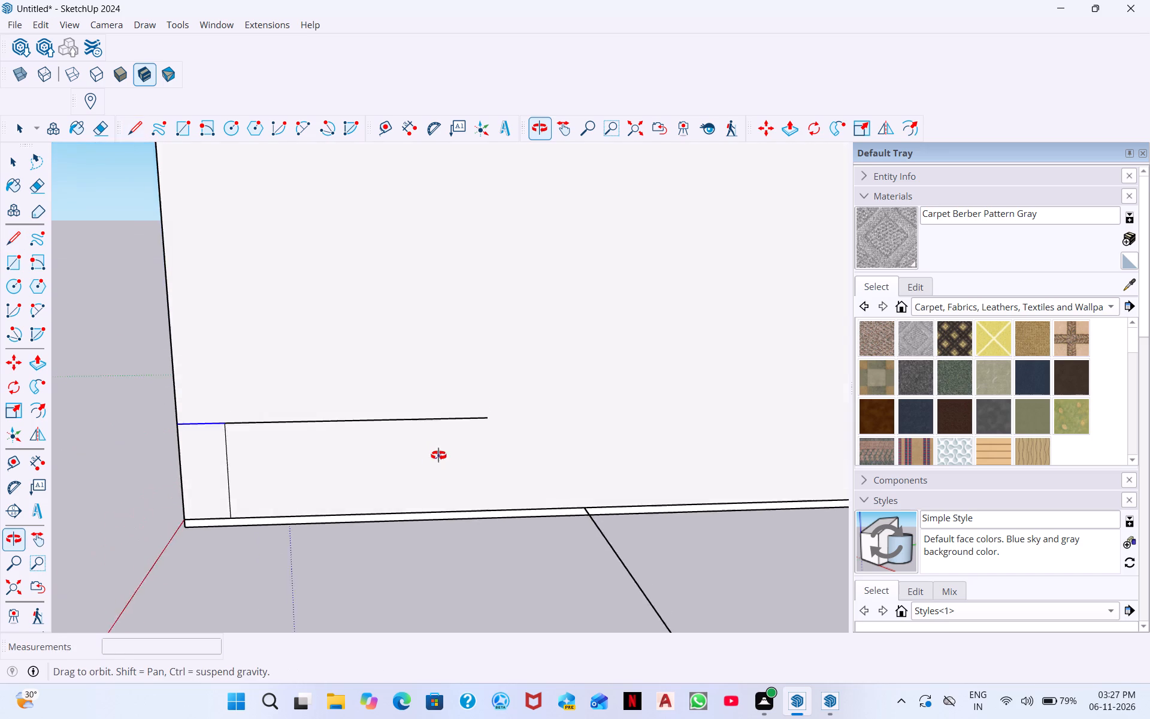
{"action": "middle_click_drag", "start_coordinate": [438, 455], "coordinate": [445, 502]}
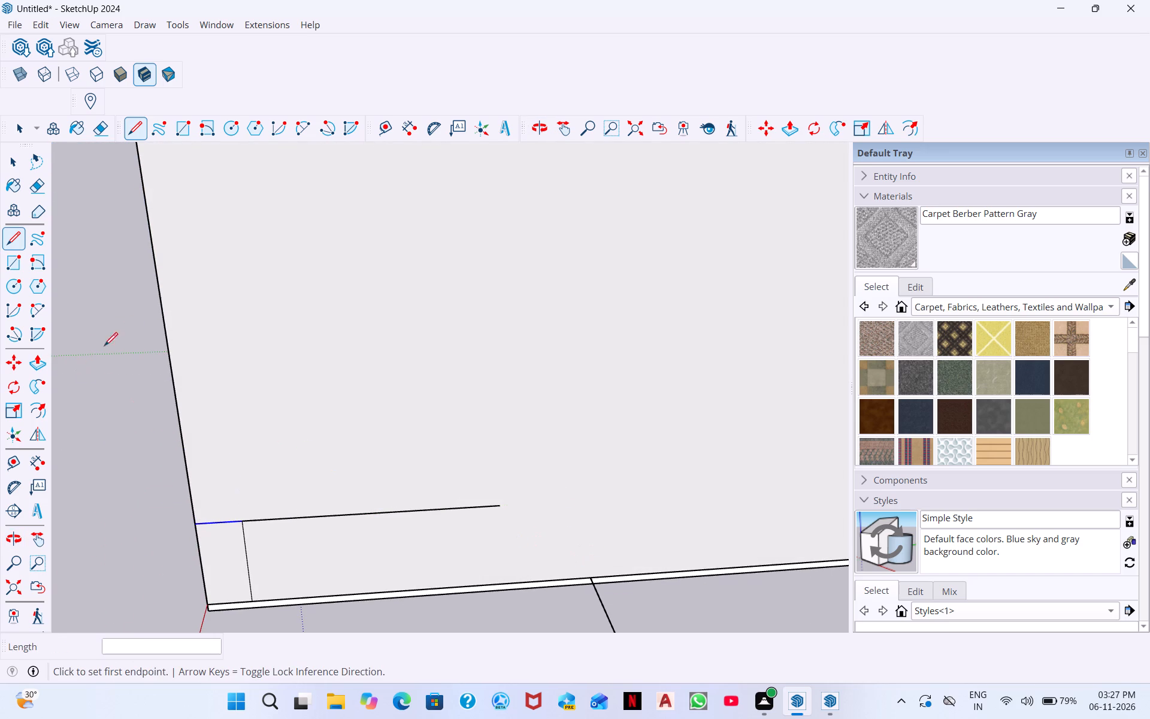
{"action": "left_click", "coordinate": [498, 504]}
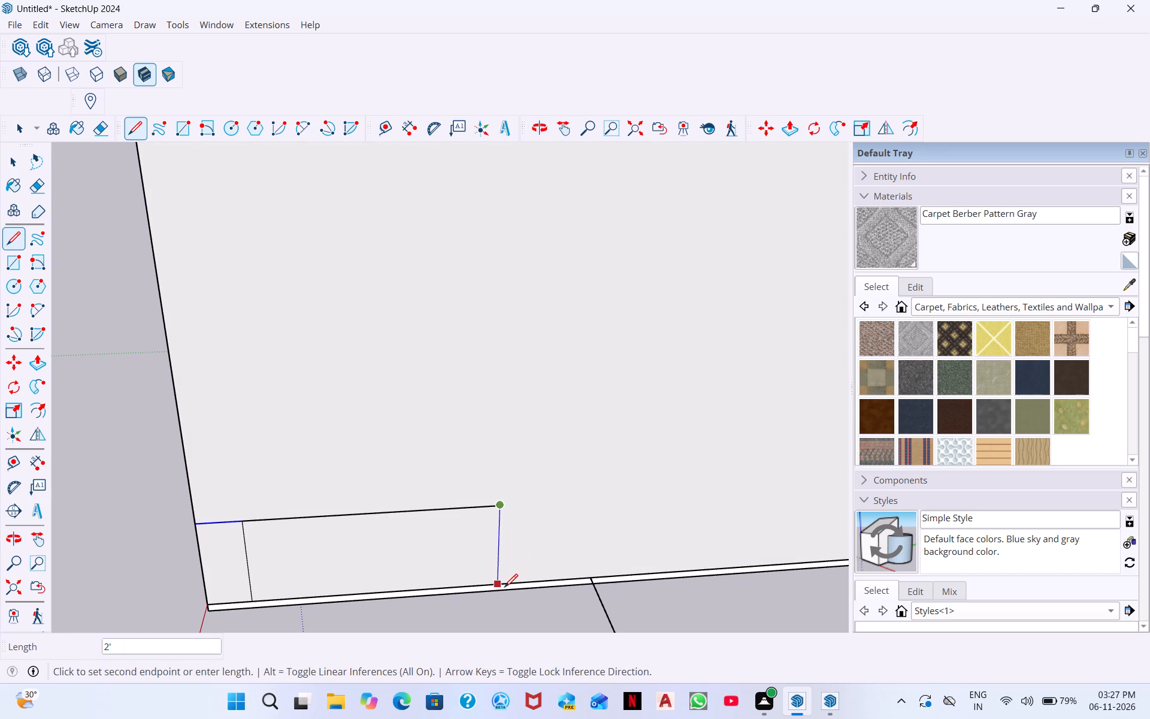
{"action": "scroll", "coordinate": [504, 566], "scroll_direction": "up", "scroll_amount": 3}
{"action": "middle_click_drag", "start_coordinate": [511, 567], "coordinate": [500, 491]}
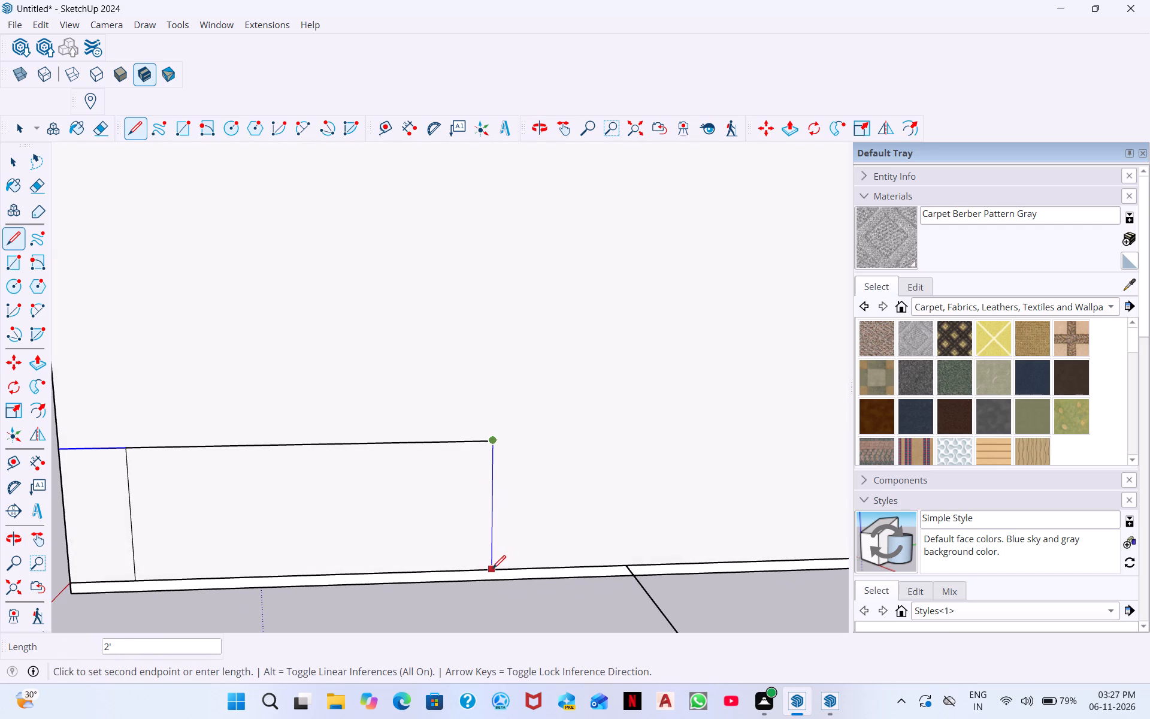
{"action": "left_click", "coordinate": [494, 572]}
{"action": "key", "text": "Escape"}
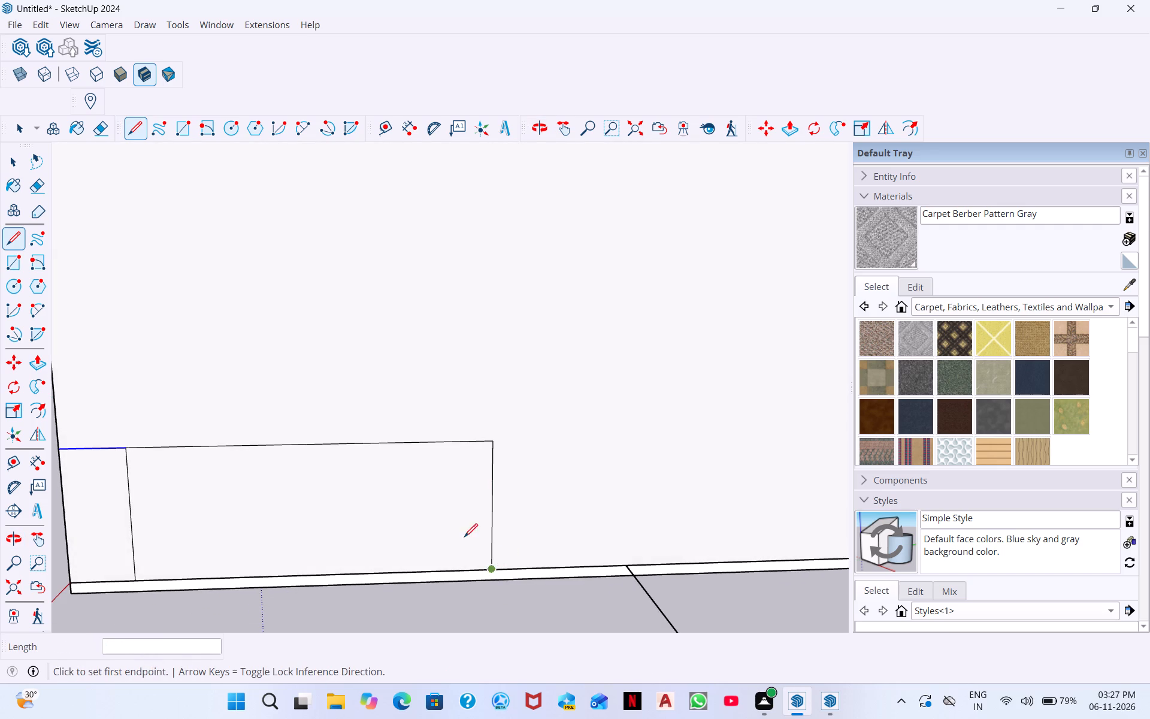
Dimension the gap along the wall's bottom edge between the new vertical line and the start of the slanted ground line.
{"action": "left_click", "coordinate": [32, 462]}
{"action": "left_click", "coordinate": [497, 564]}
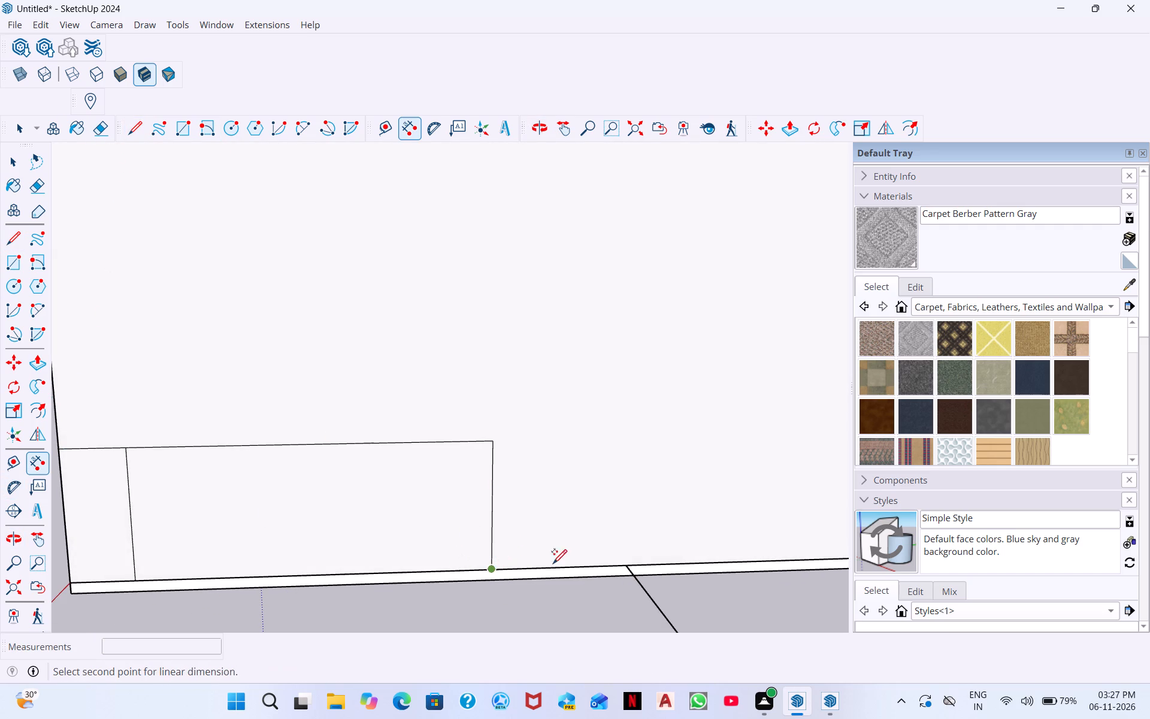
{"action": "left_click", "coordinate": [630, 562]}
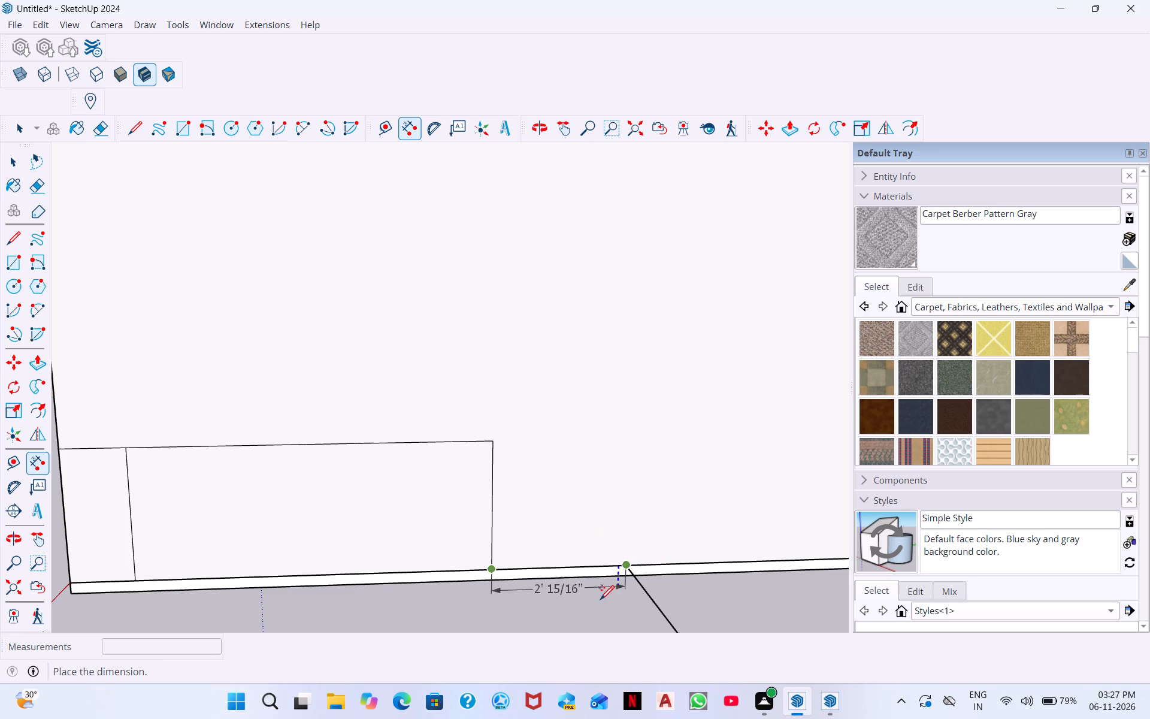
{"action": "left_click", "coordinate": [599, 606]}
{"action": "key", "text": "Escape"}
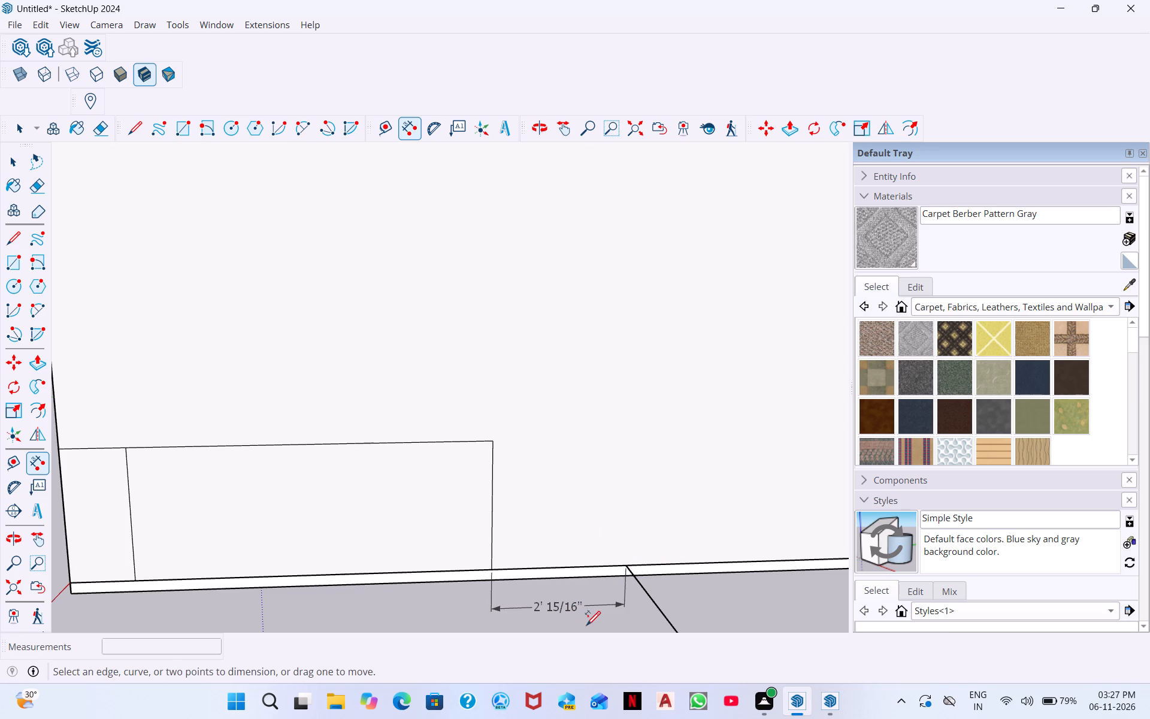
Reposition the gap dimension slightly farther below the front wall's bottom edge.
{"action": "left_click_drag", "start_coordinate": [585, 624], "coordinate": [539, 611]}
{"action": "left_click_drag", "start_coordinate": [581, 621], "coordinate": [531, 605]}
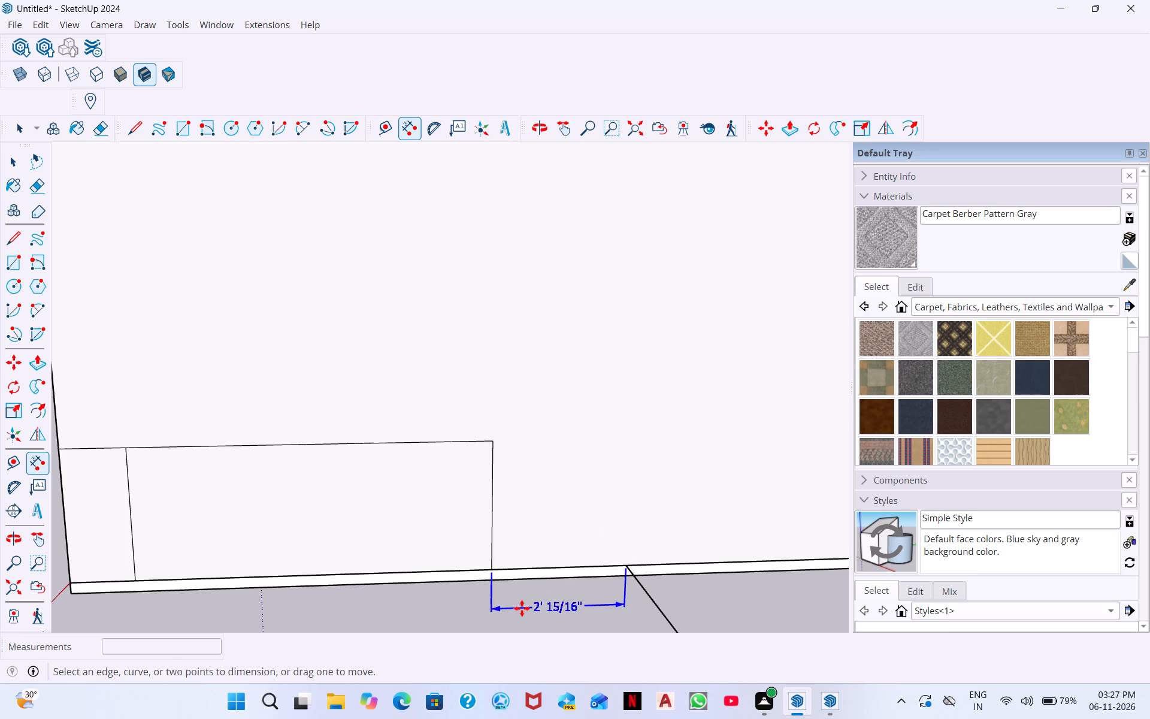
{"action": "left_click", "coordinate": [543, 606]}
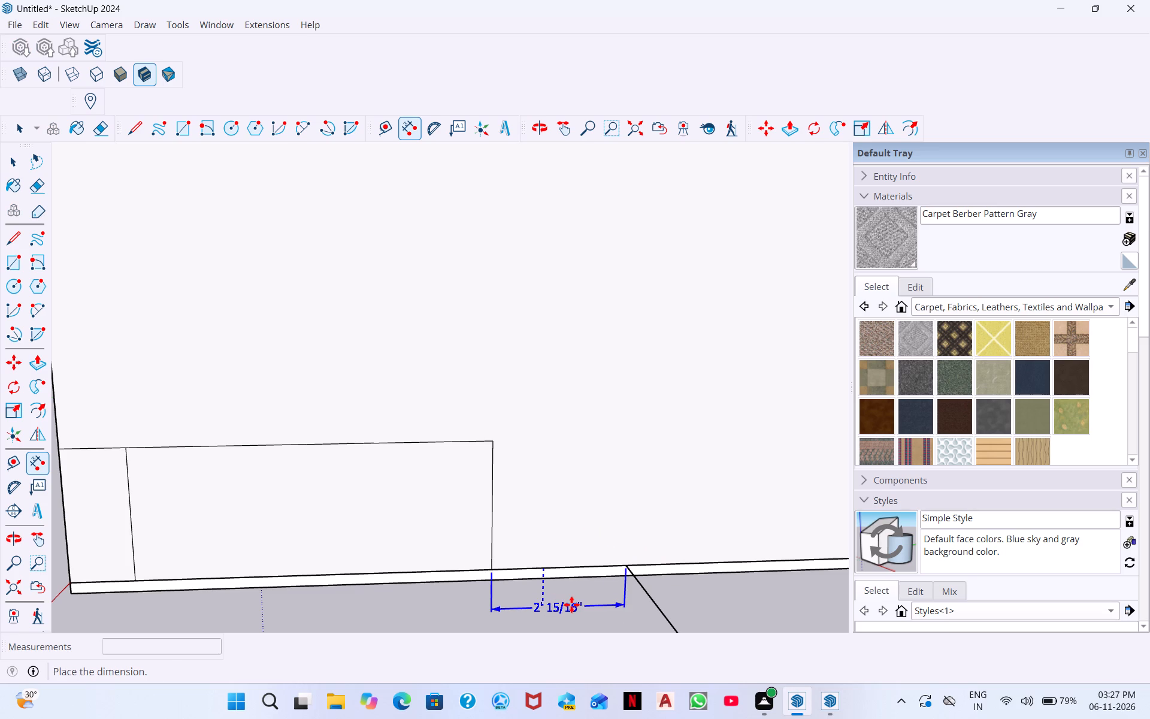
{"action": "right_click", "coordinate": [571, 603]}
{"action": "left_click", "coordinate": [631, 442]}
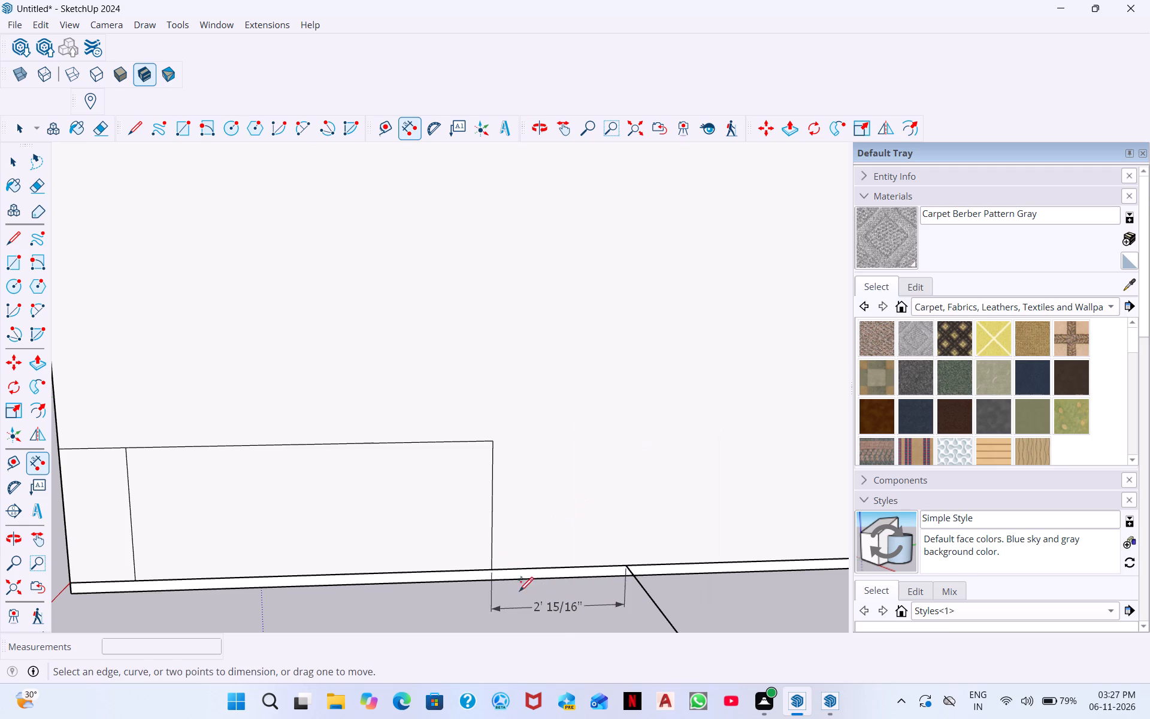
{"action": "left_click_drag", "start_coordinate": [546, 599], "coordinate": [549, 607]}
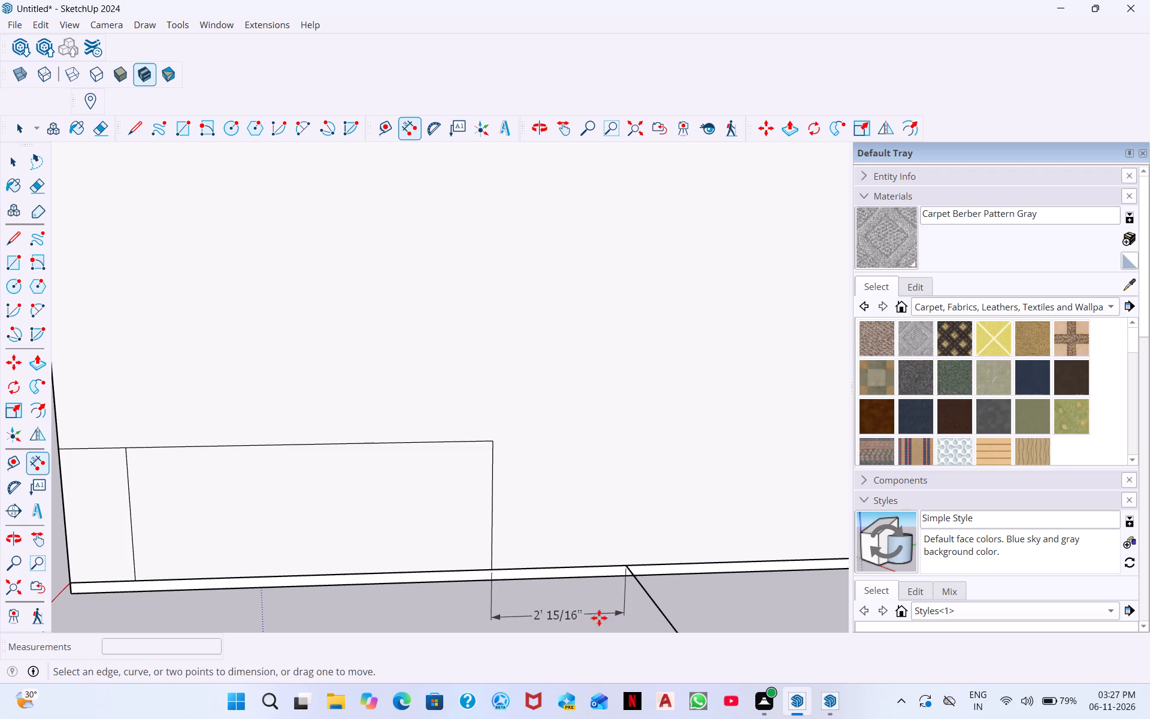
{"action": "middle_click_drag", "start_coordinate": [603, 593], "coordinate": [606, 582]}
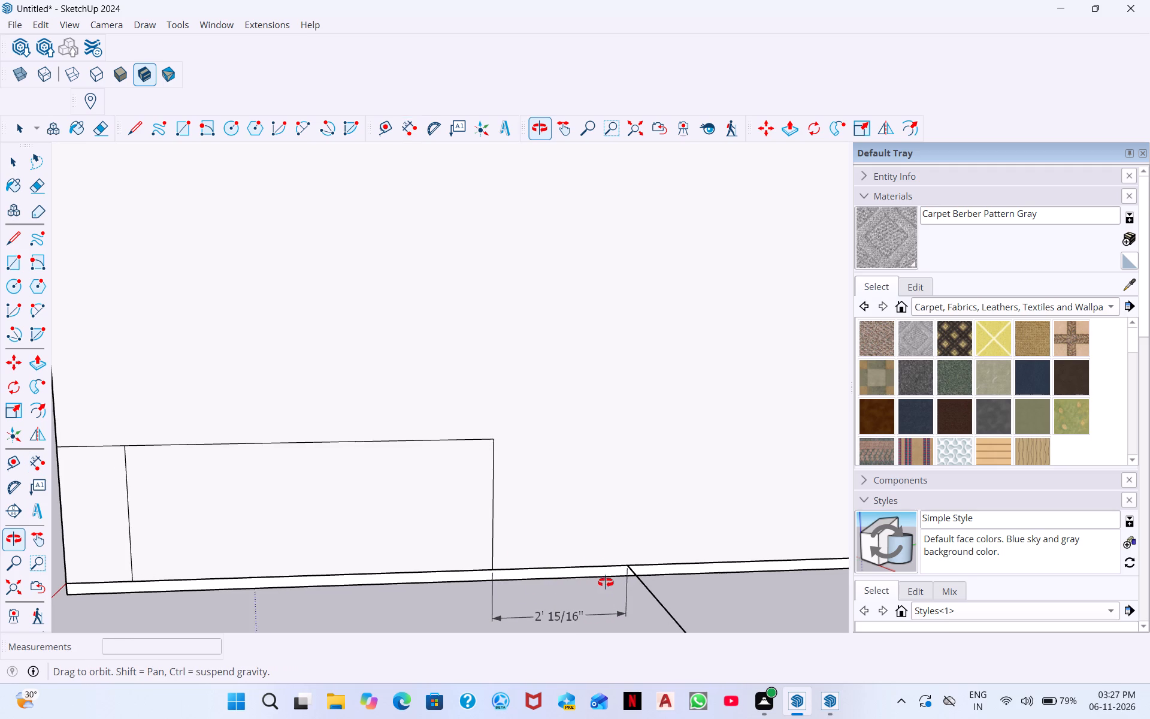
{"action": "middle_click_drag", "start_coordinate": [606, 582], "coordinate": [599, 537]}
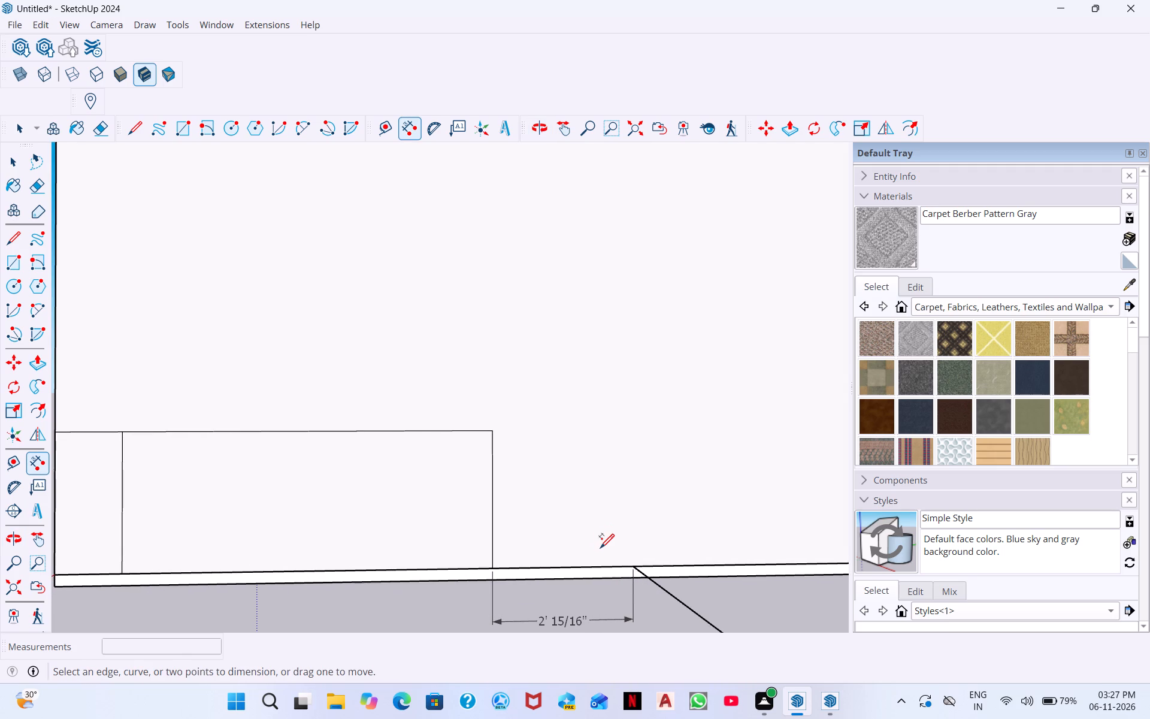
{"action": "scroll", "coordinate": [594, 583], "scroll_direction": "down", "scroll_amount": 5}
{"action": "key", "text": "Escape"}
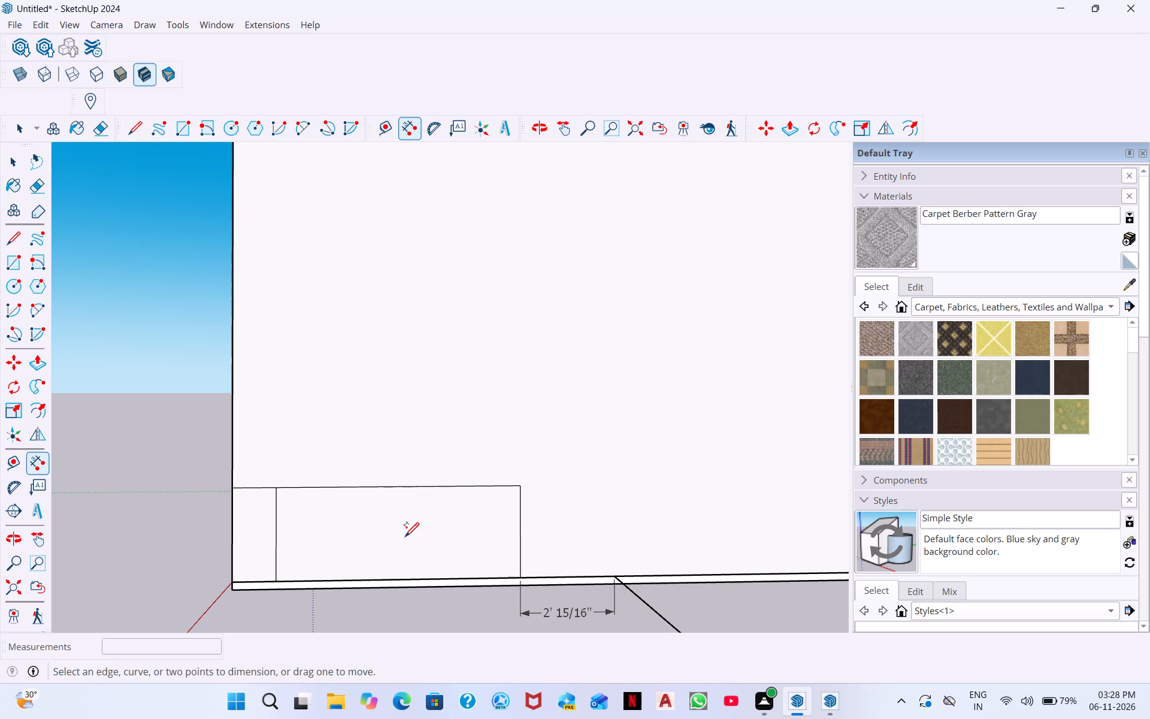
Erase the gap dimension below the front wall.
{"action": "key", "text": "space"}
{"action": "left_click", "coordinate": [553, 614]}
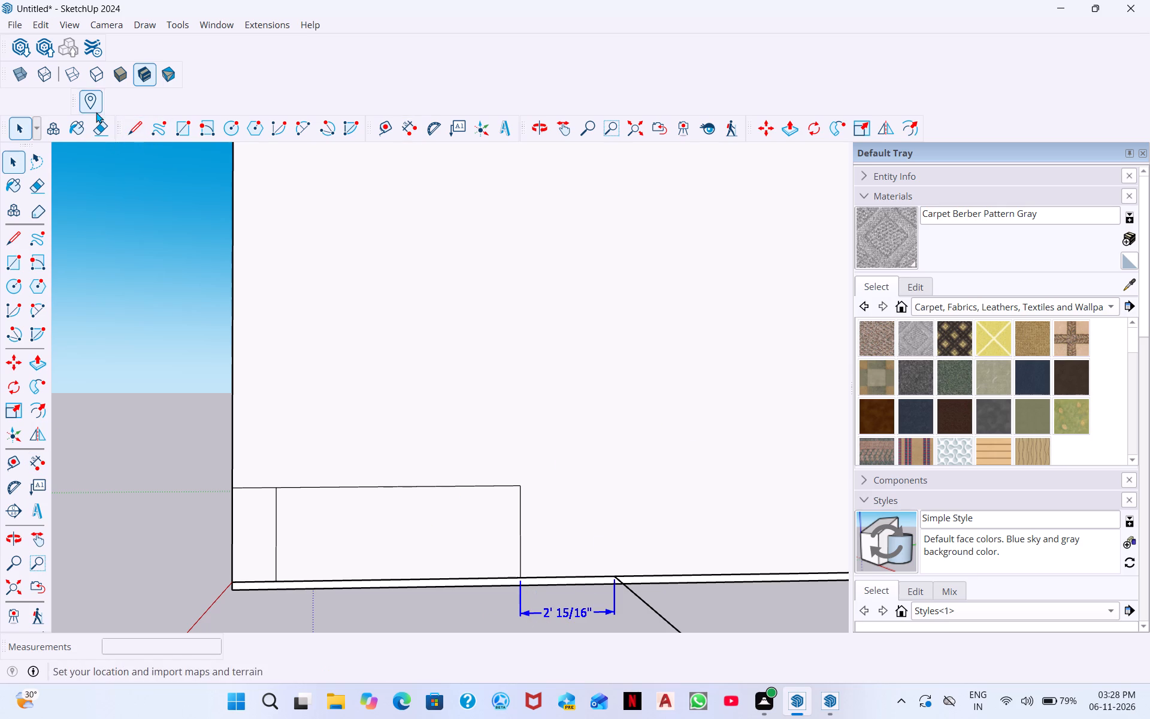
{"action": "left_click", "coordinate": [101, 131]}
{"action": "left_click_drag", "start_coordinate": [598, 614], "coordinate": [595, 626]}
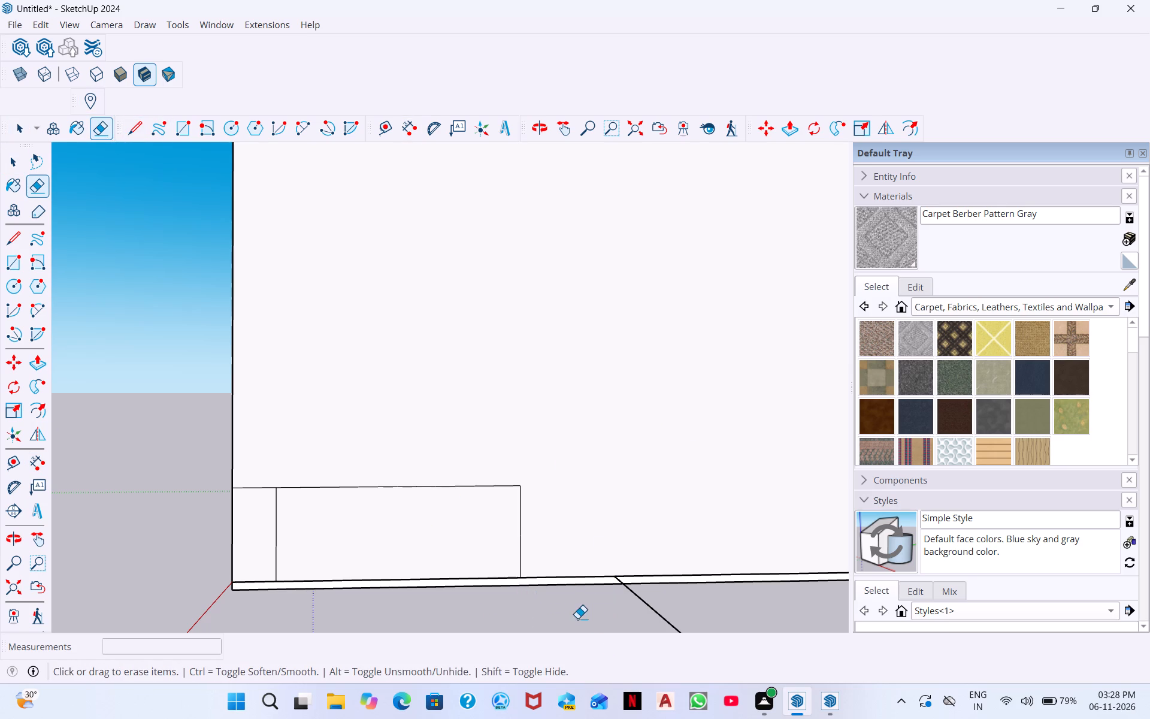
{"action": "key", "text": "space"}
Draw a 2' horizontal line from the wall's vertical corner edge, low across the small corner rectangle into the longer one.
{"action": "scroll", "coordinate": [235, 528], "scroll_direction": "up", "scroll_amount": 3}
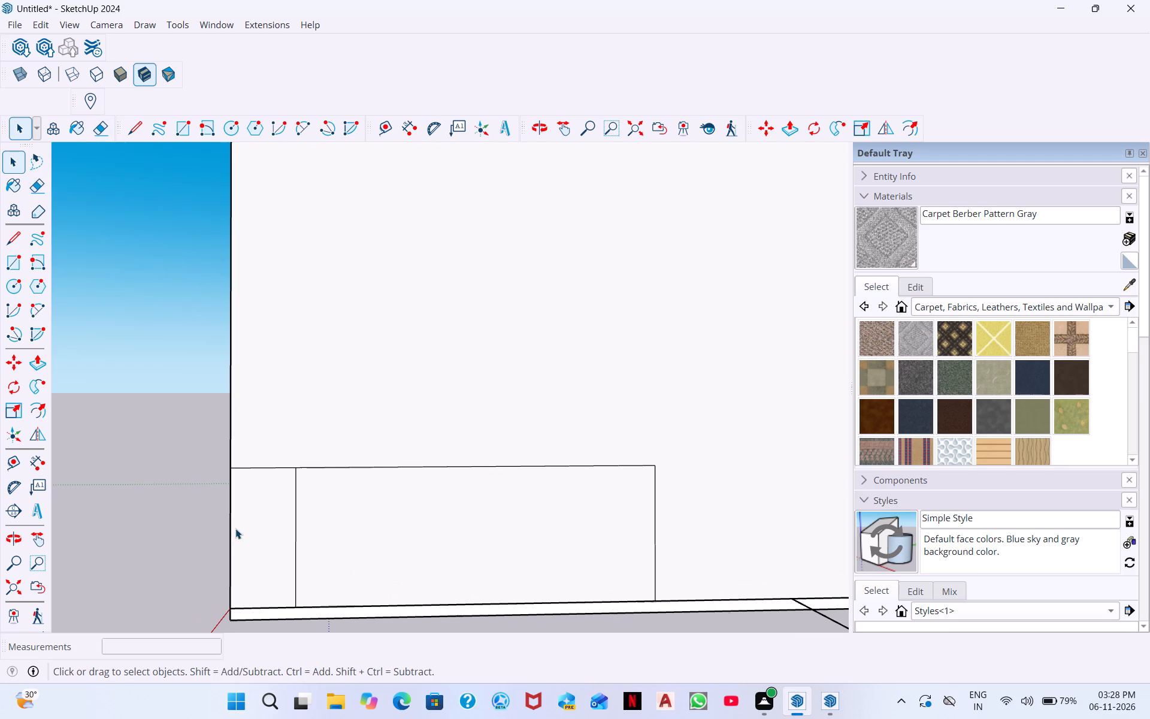
{"action": "scroll", "coordinate": [235, 528], "scroll_direction": "up", "scroll_amount": 1}
{"action": "left_click", "coordinate": [129, 133]}
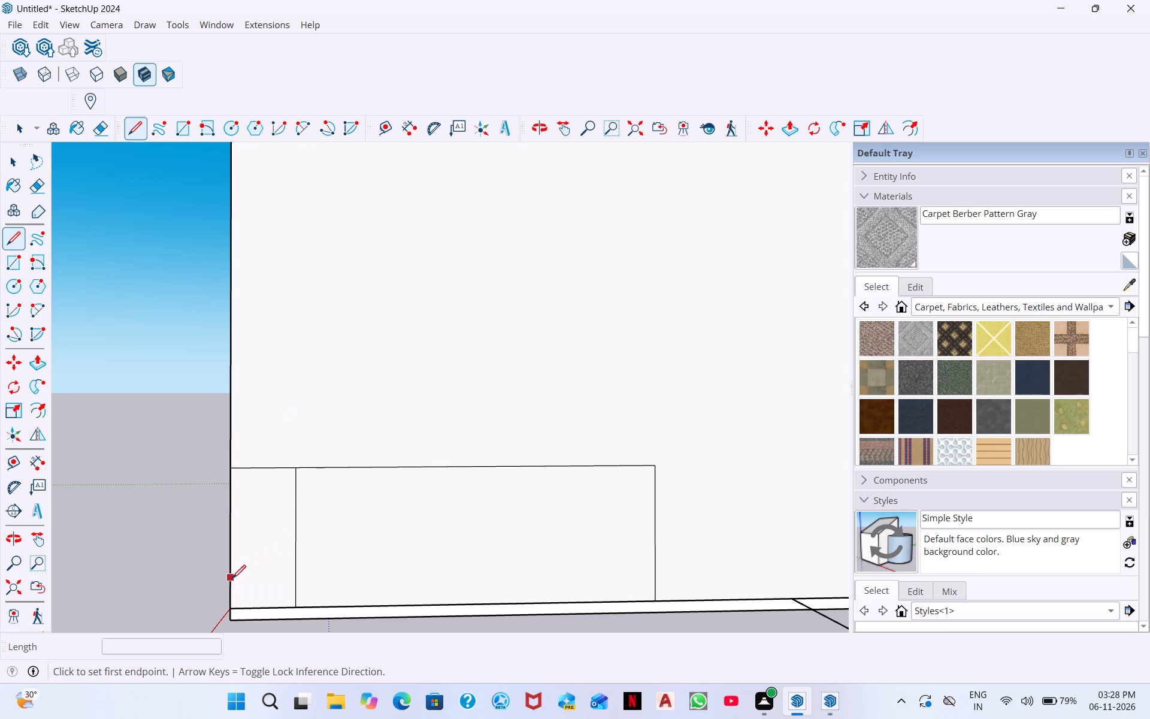
{"action": "left_click", "coordinate": [232, 578]}
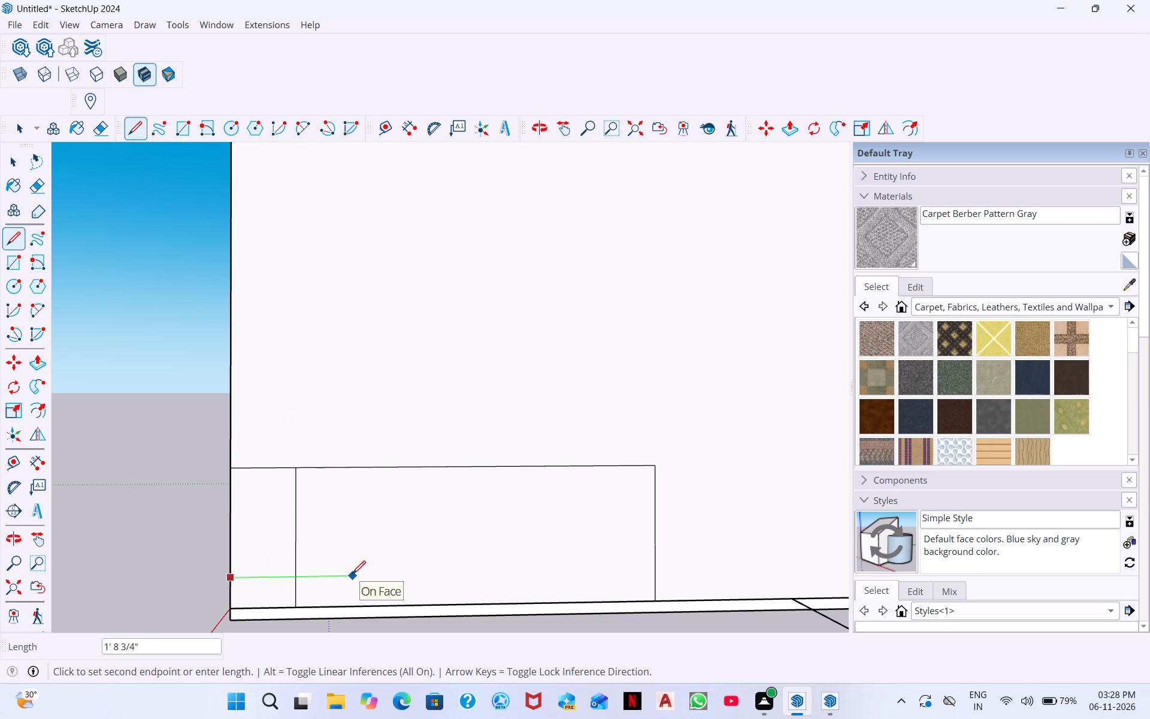
{"action": "type", "text": "2'"}
{"action": "key", "text": "Return"}
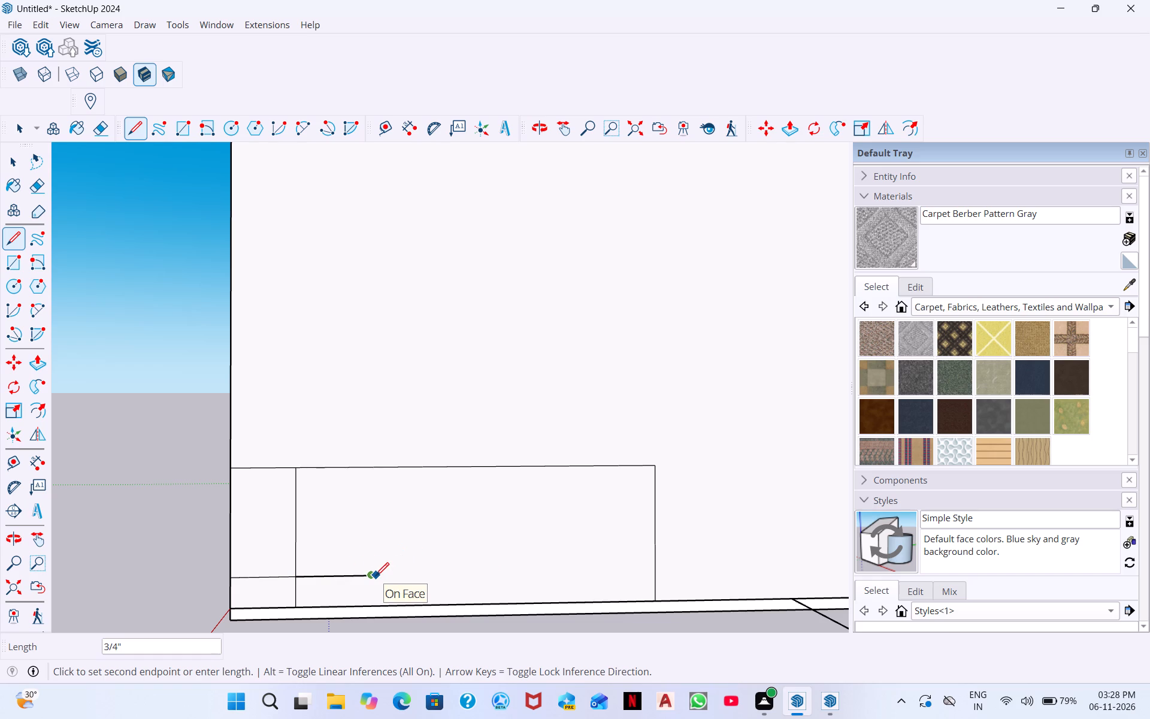
{"action": "key", "text": "Escape"}
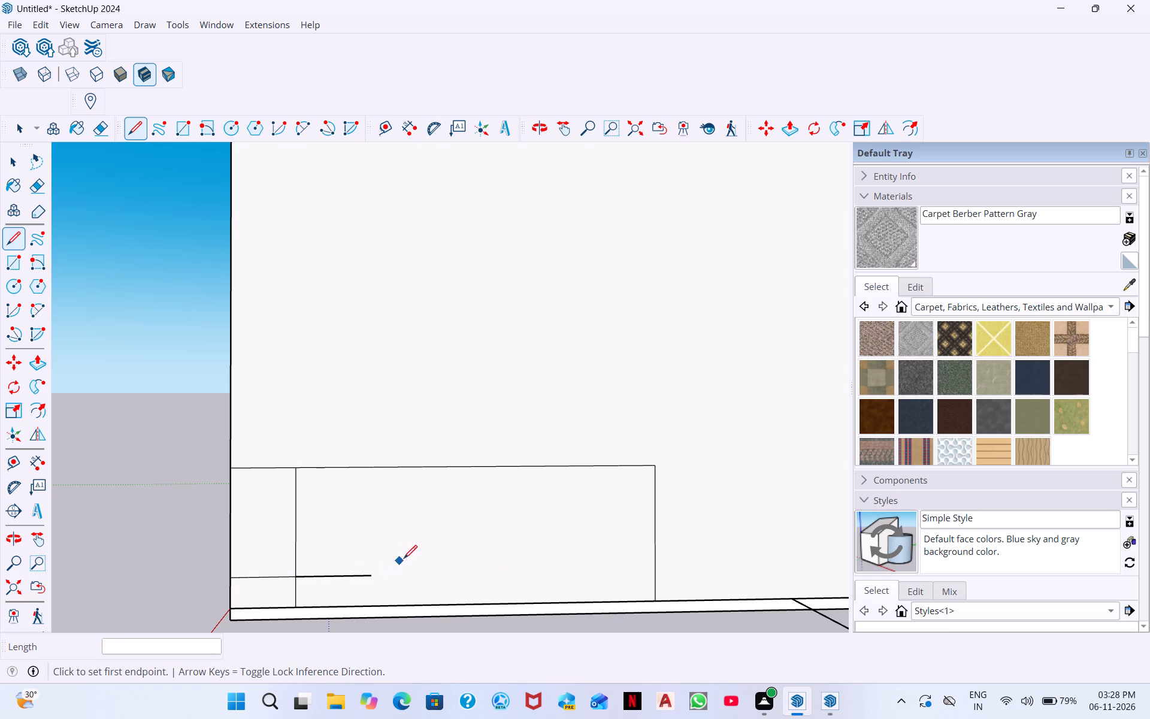
Undo the 2' horizontal line across the front wall's corner rectangles.
{"action": "scroll", "coordinate": [404, 558], "scroll_direction": "down", "scroll_amount": 3}
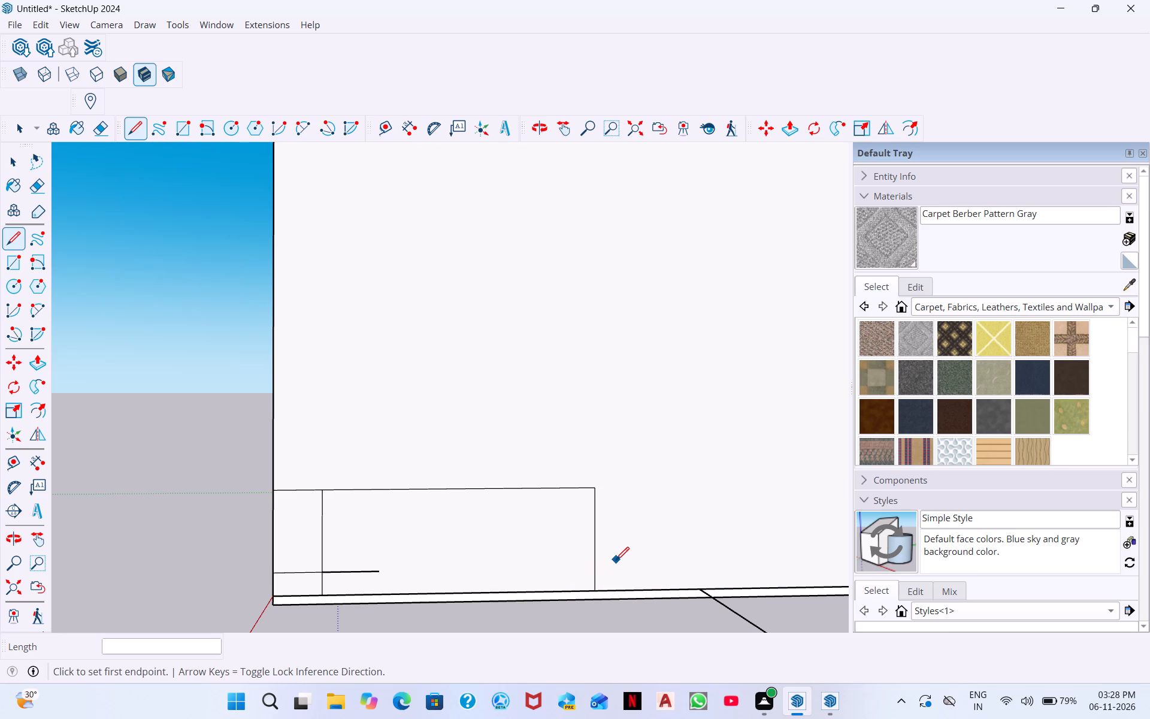
{"action": "key", "text": "ctrl+z"}
Draw a horizontal line about 17' long from the longer rectangle's upper far corner, across the doorway, to the second front wall's near edge.
{"action": "scroll", "coordinate": [597, 516], "scroll_direction": "down", "scroll_amount": 2}
{"action": "scroll", "coordinate": [719, 494], "scroll_direction": "down", "scroll_amount": 3}
{"action": "middle_click_drag", "start_coordinate": [609, 558], "coordinate": [876, 569]}
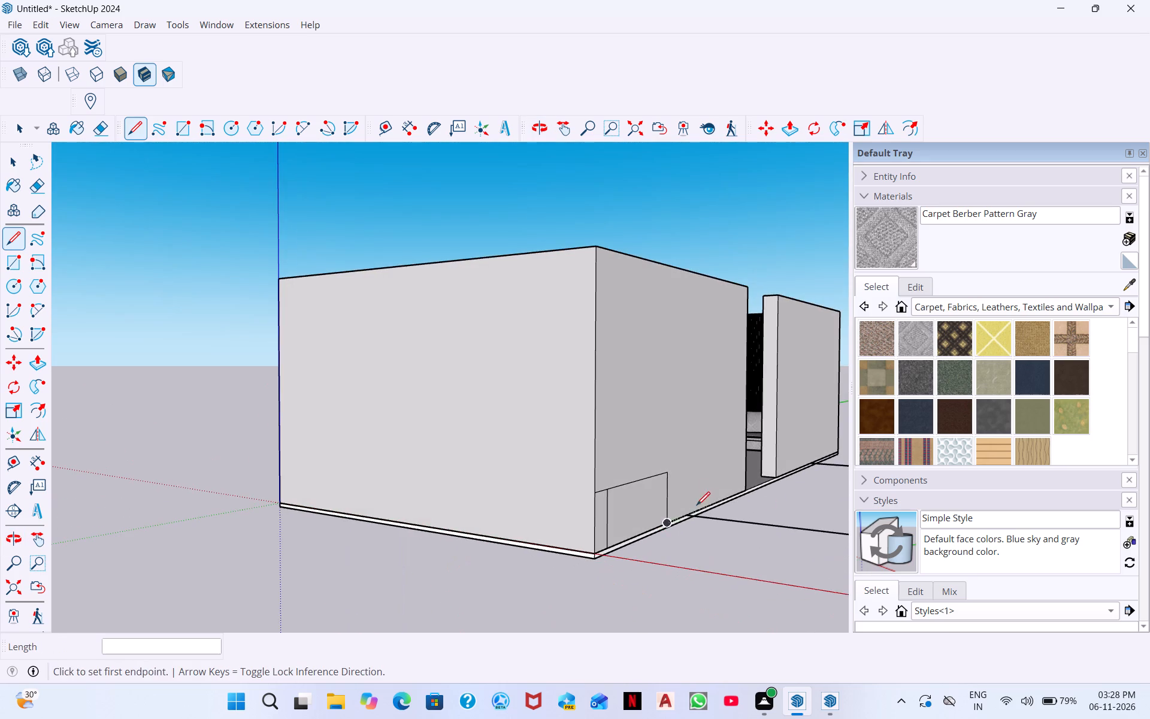
{"action": "scroll", "coordinate": [692, 481], "scroll_direction": "up", "scroll_amount": 5}
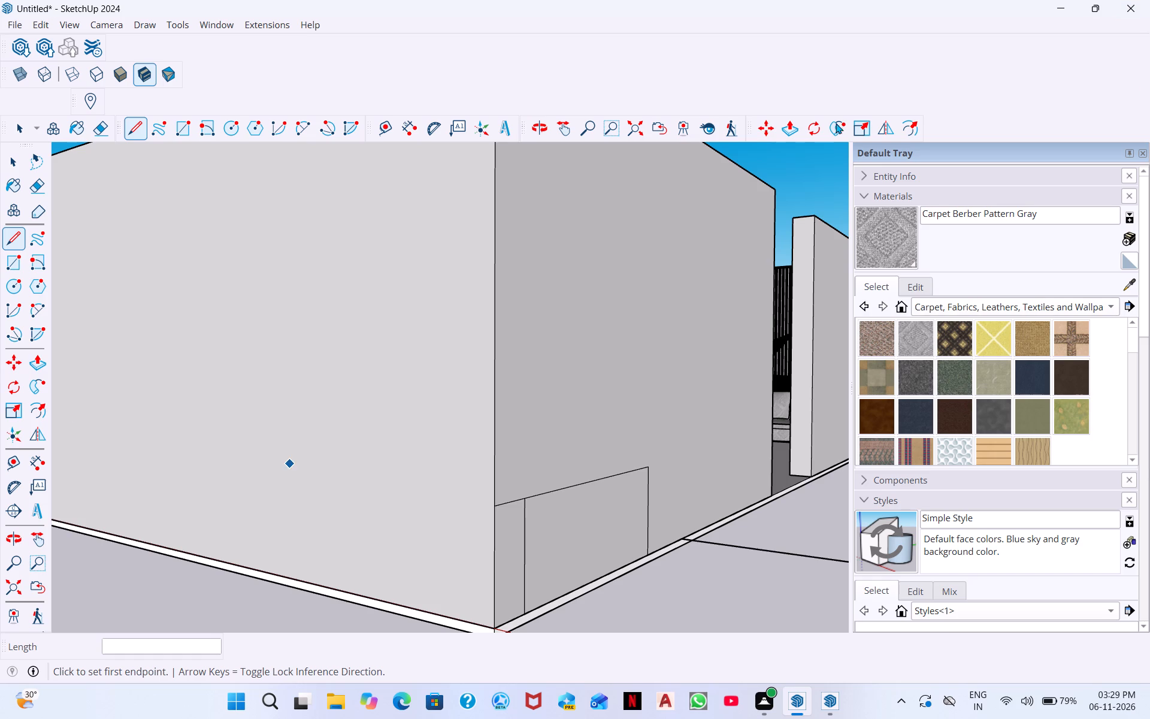
{"action": "scroll", "coordinate": [724, 595], "scroll_direction": "down", "scroll_amount": 2}
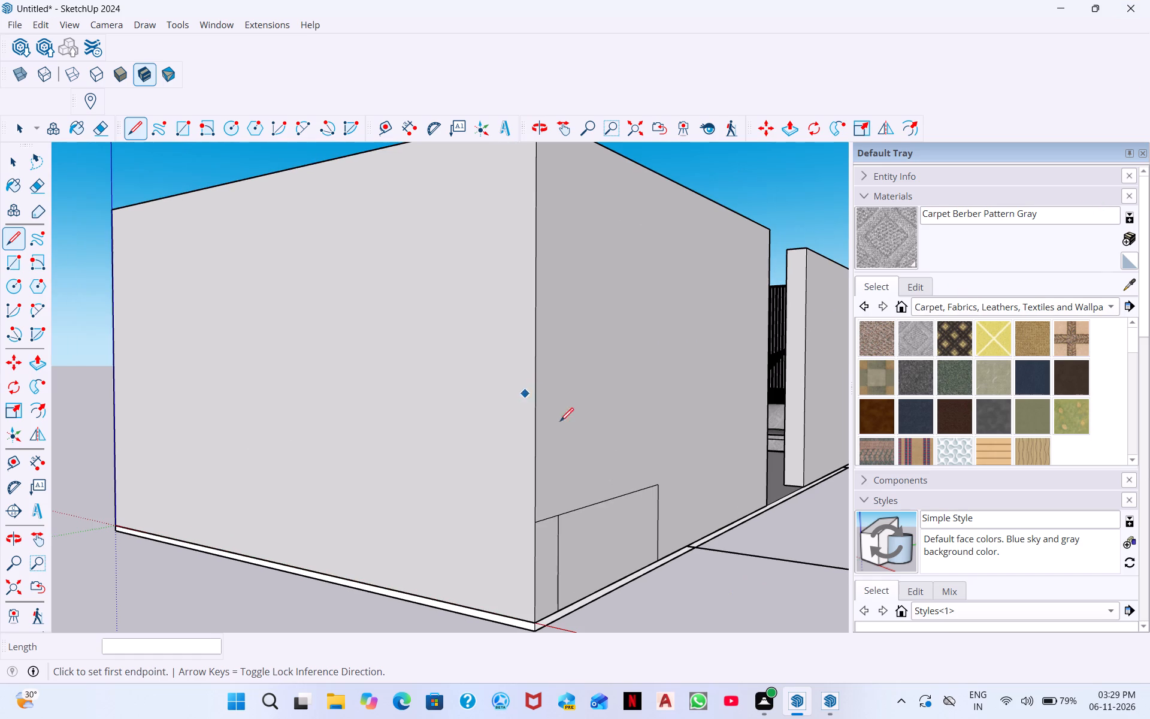
{"action": "middle_click_drag", "start_coordinate": [673, 597], "coordinate": [534, 551]}
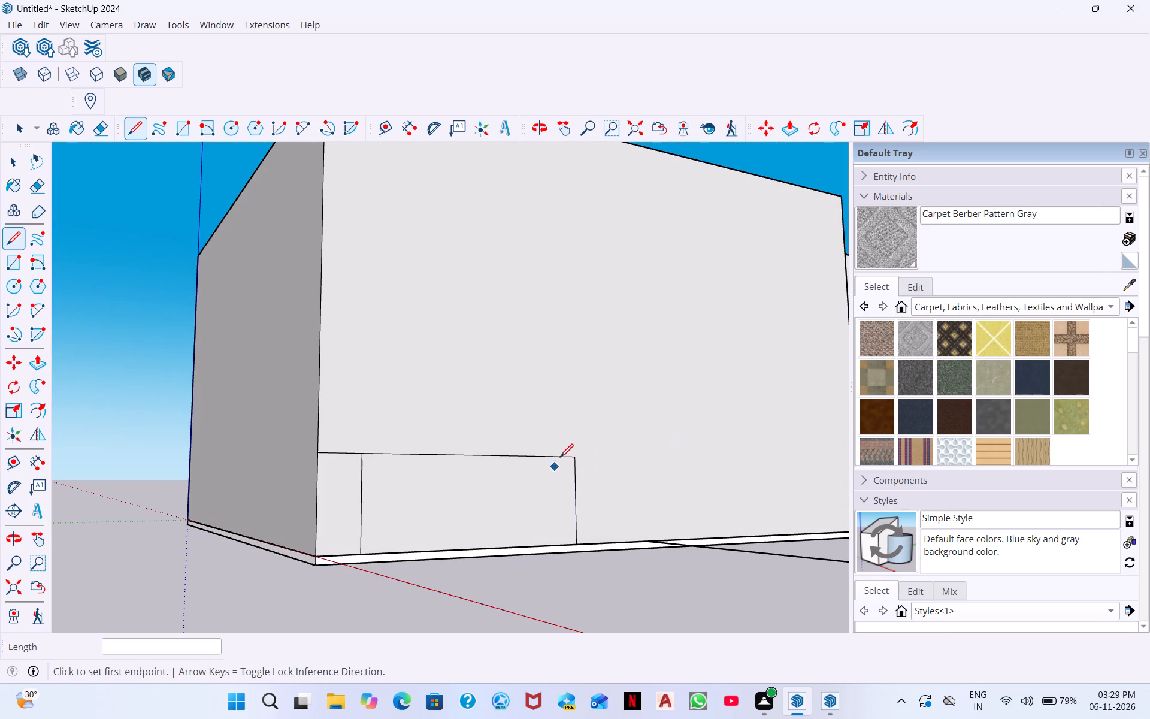
{"action": "left_click", "coordinate": [574, 456]}
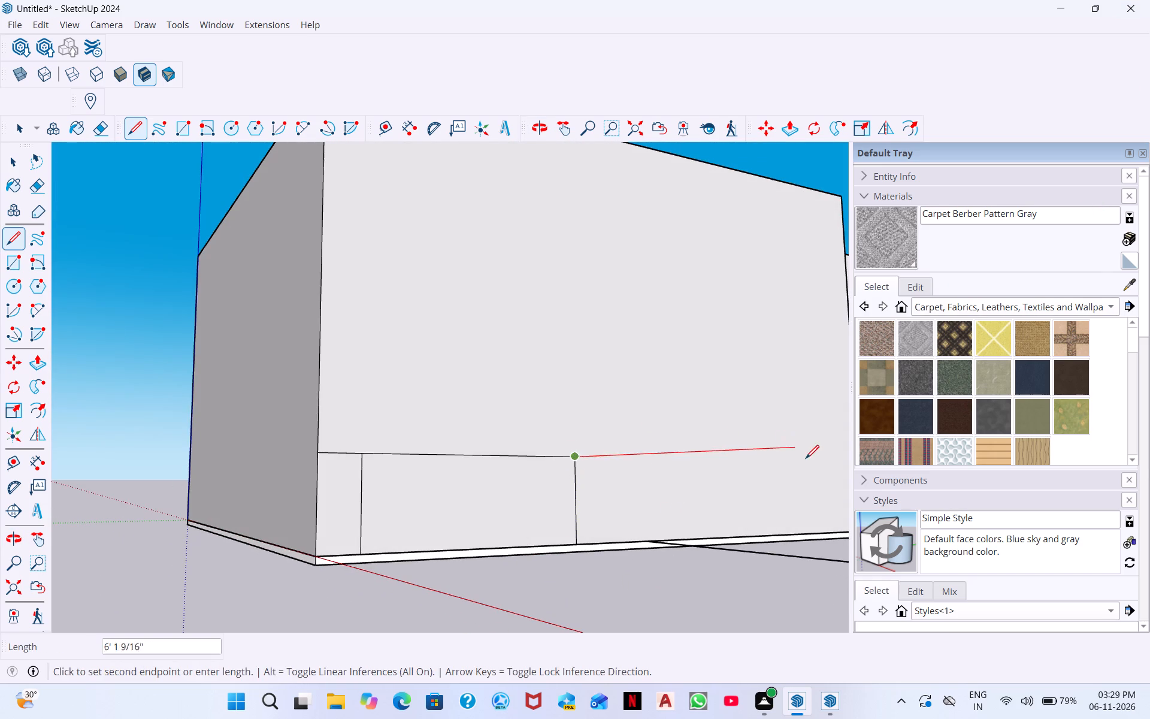
{"action": "middle_click_drag", "start_coordinate": [807, 460], "coordinate": [967, 454]}
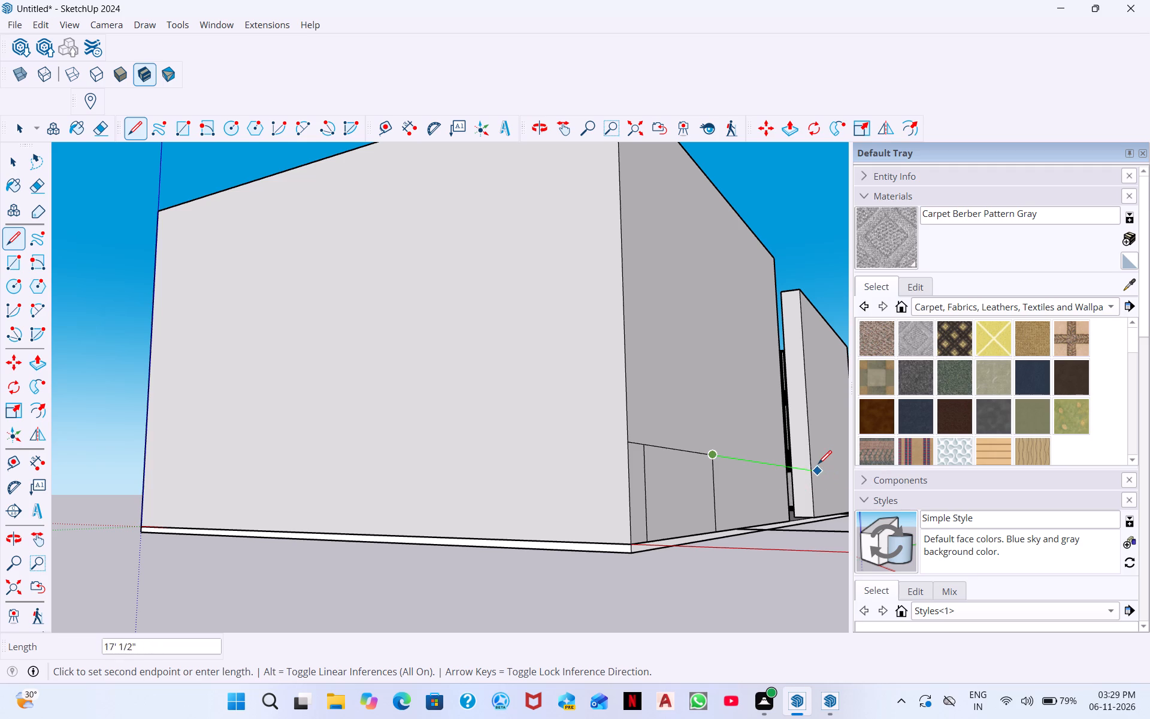
{"action": "left_click", "coordinate": [813, 469]}
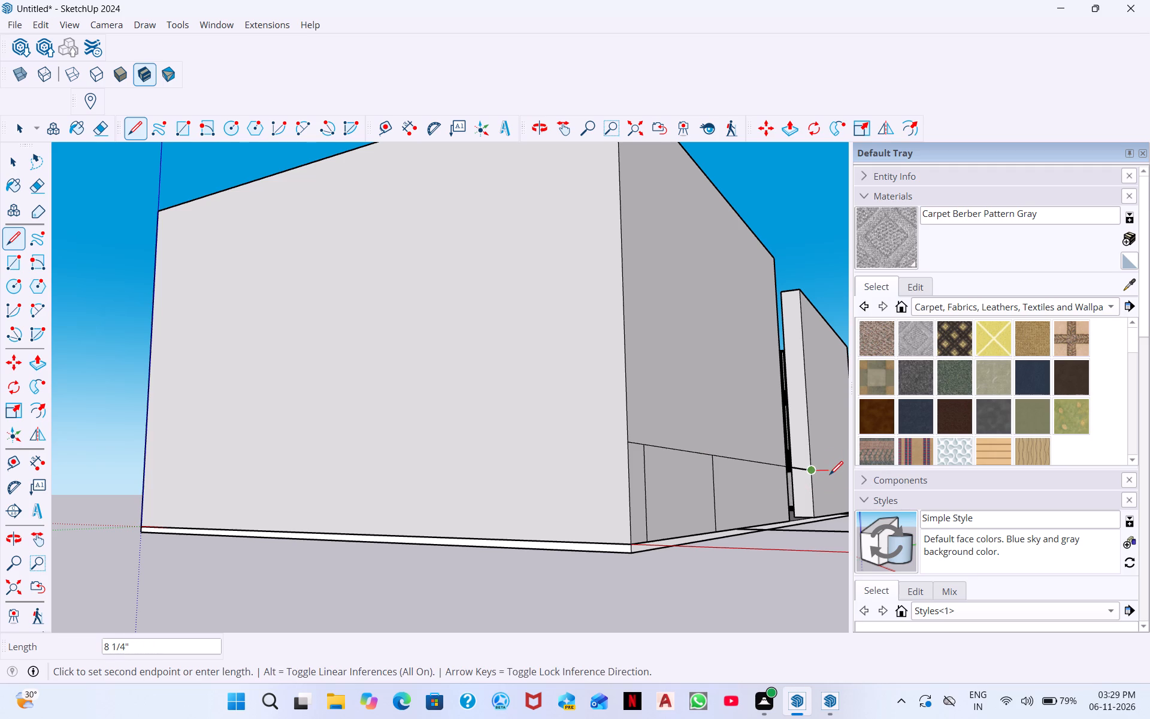
Continue the horizontal line 16' 3" across the second front wall to its far vertical edge.
{"action": "scroll", "coordinate": [830, 475], "scroll_direction": "down", "scroll_amount": 3}
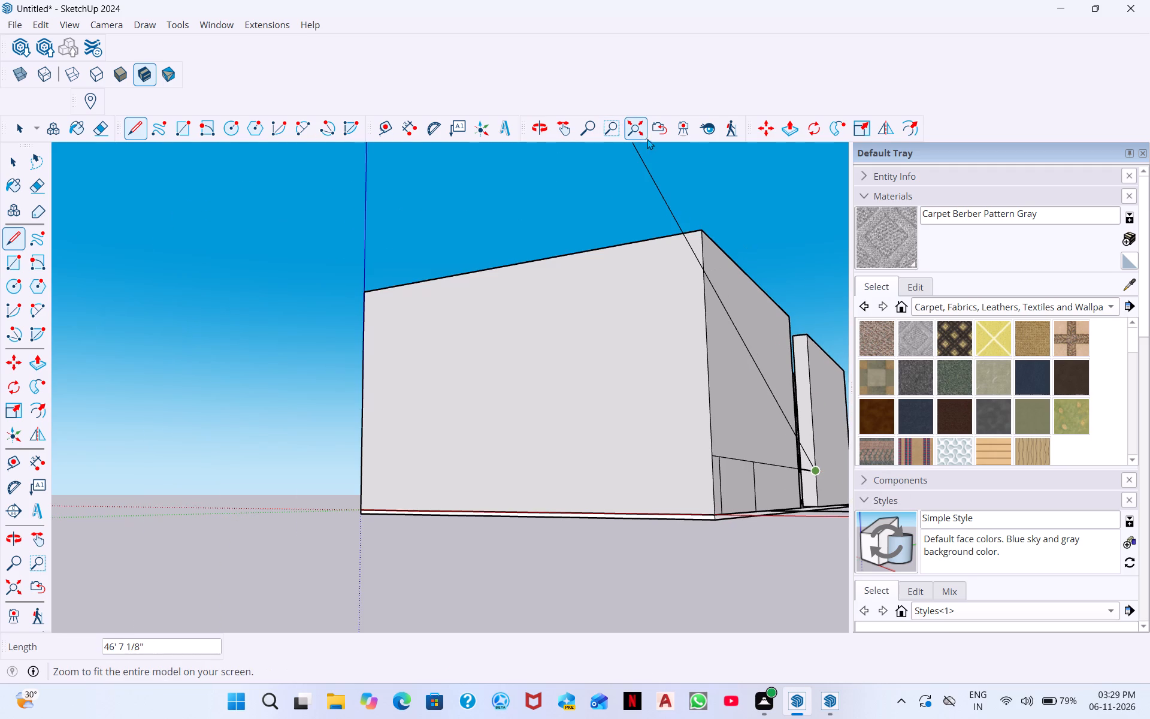
{"action": "left_click", "coordinate": [643, 133]}
{"action": "scroll", "coordinate": [653, 486], "scroll_direction": "up", "scroll_amount": 4}
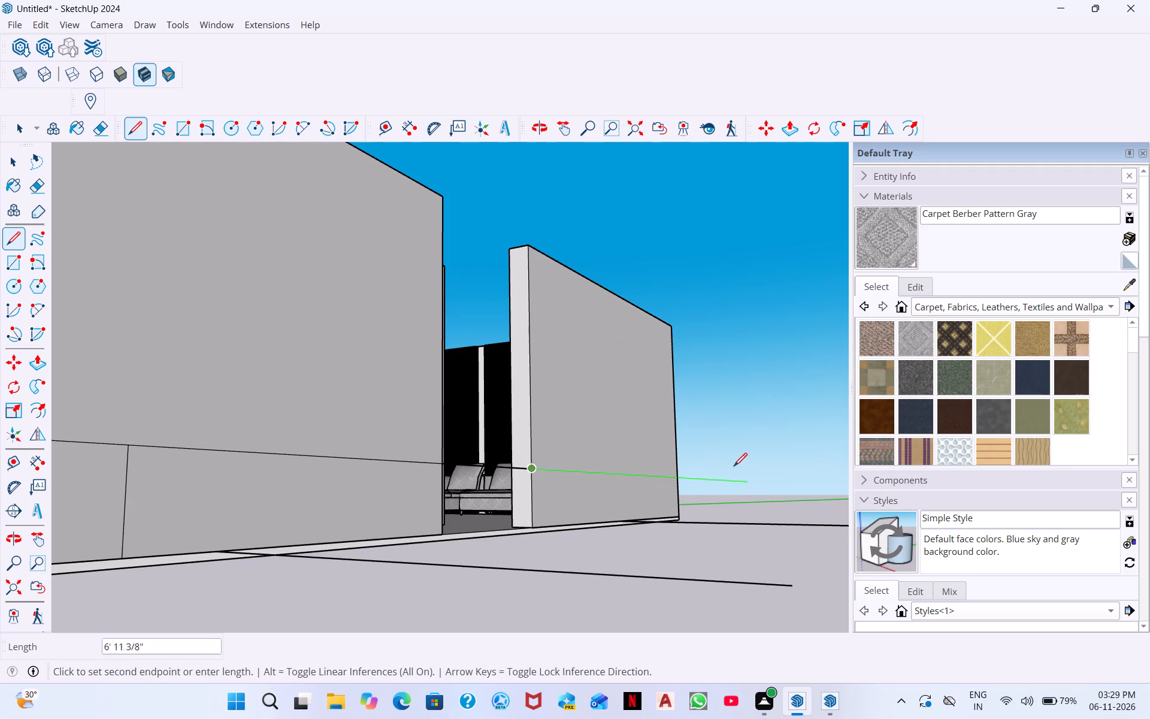
{"action": "scroll", "coordinate": [695, 465], "scroll_direction": "up", "scroll_amount": 3}
{"action": "middle_click_drag", "start_coordinate": [894, 474], "coordinate": [609, 490]}
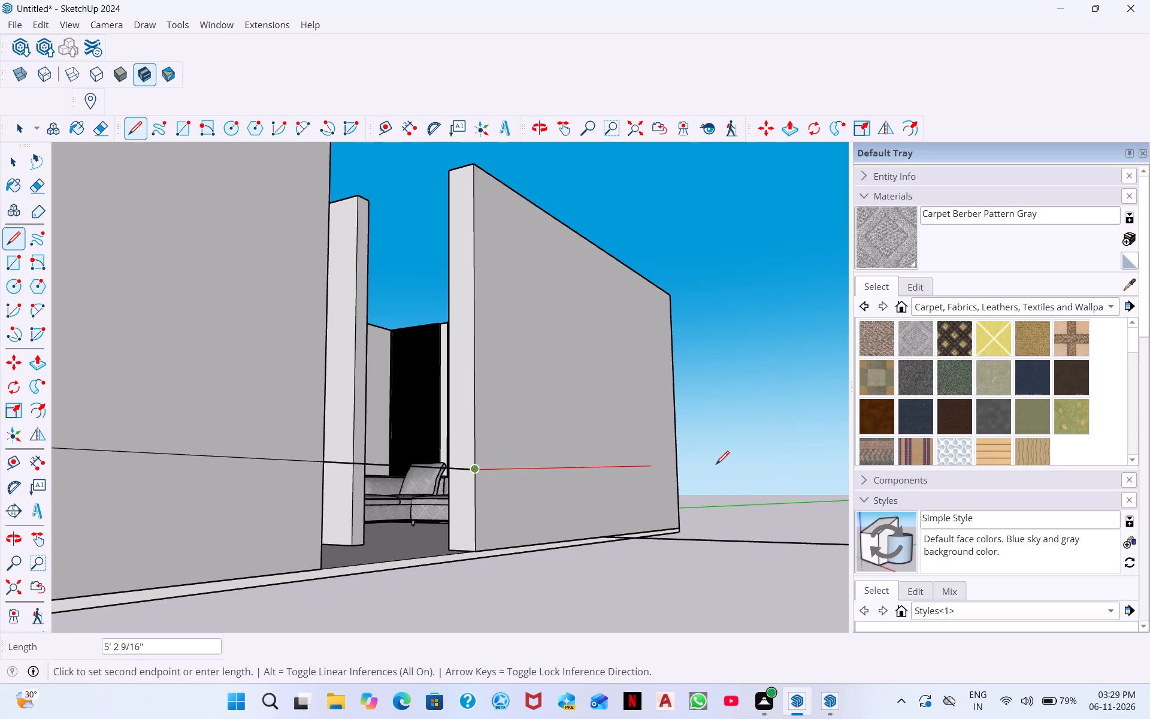
{"action": "middle_click_drag", "start_coordinate": [716, 464], "coordinate": [545, 499]}
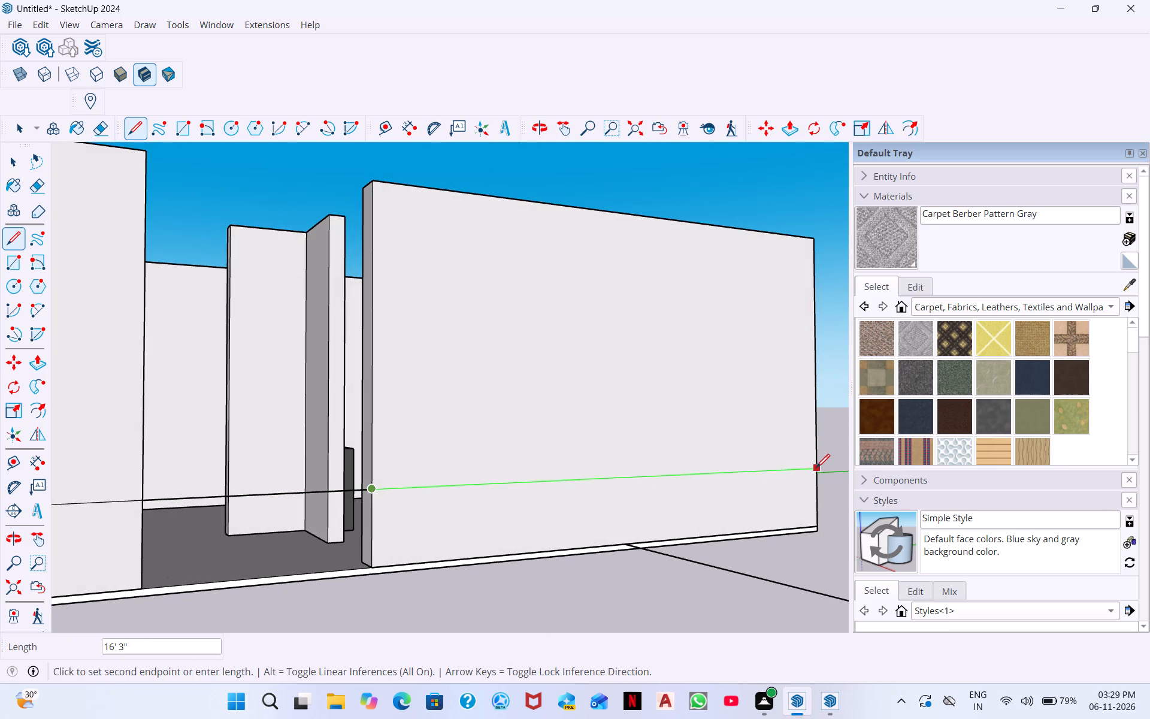
{"action": "left_click", "coordinate": [816, 467]}
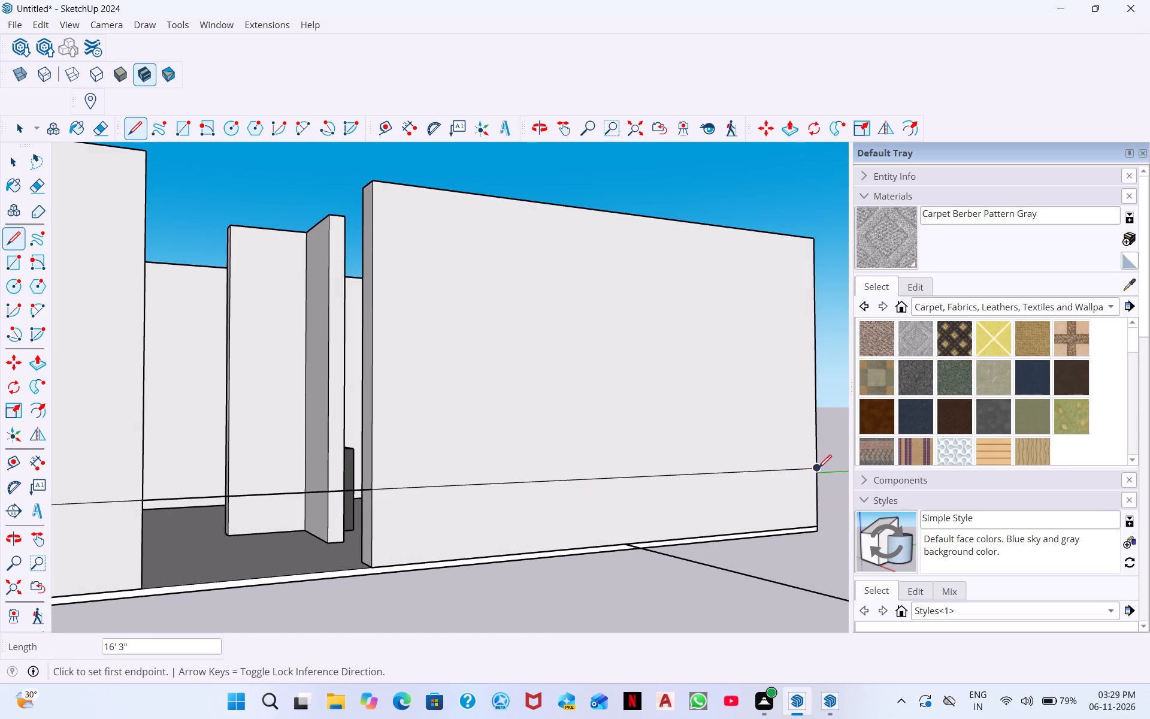
{"action": "key", "text": "Escape"}
Draw a 1.5' horizontal line inward from the second wall's far vertical edge, midway between the long line and the wall's bottom.
{"action": "scroll", "coordinate": [822, 470], "scroll_direction": "right", "scroll_amount": 1}
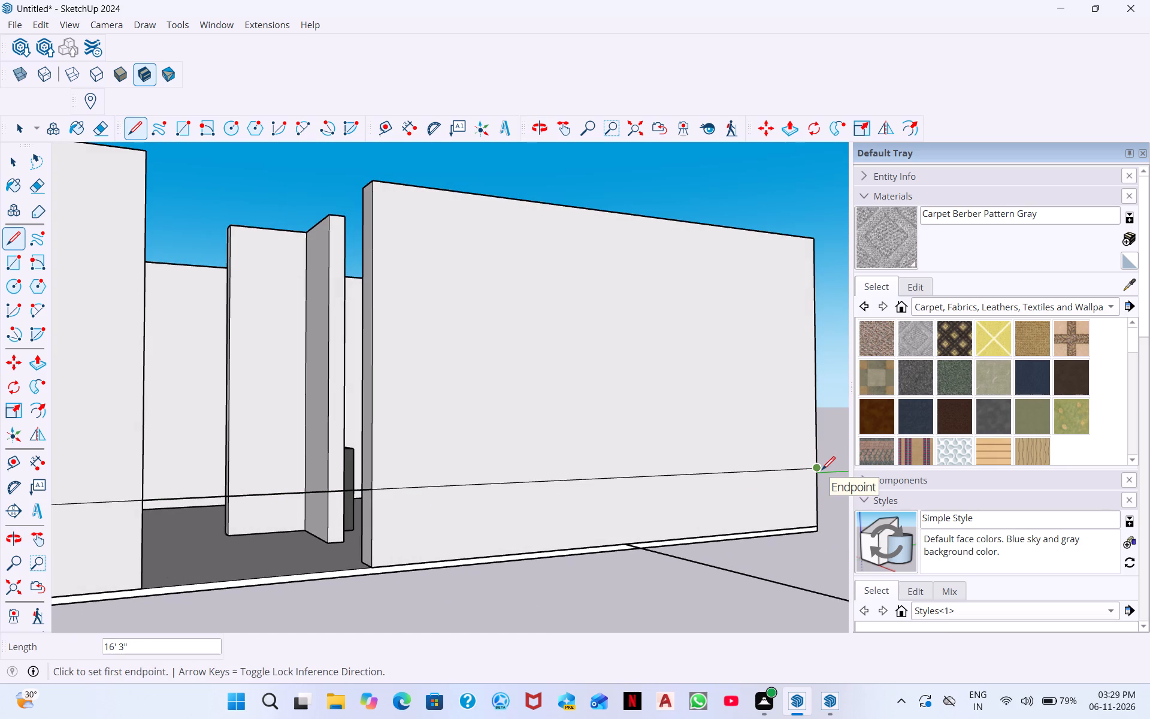
{"action": "scroll", "coordinate": [311, 300], "scroll_direction": "up", "scroll_amount": 1}
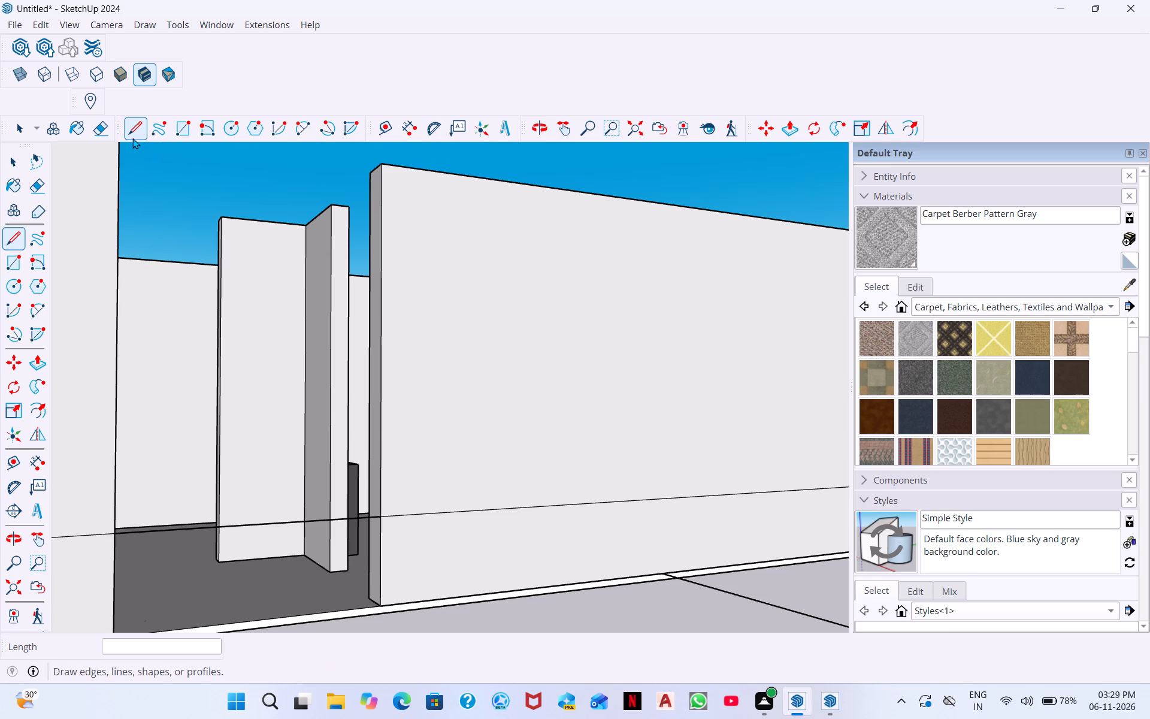
{"action": "left_click", "coordinate": [132, 137]}
{"action": "middle_click_drag", "start_coordinate": [746, 569], "coordinate": [897, 602]}
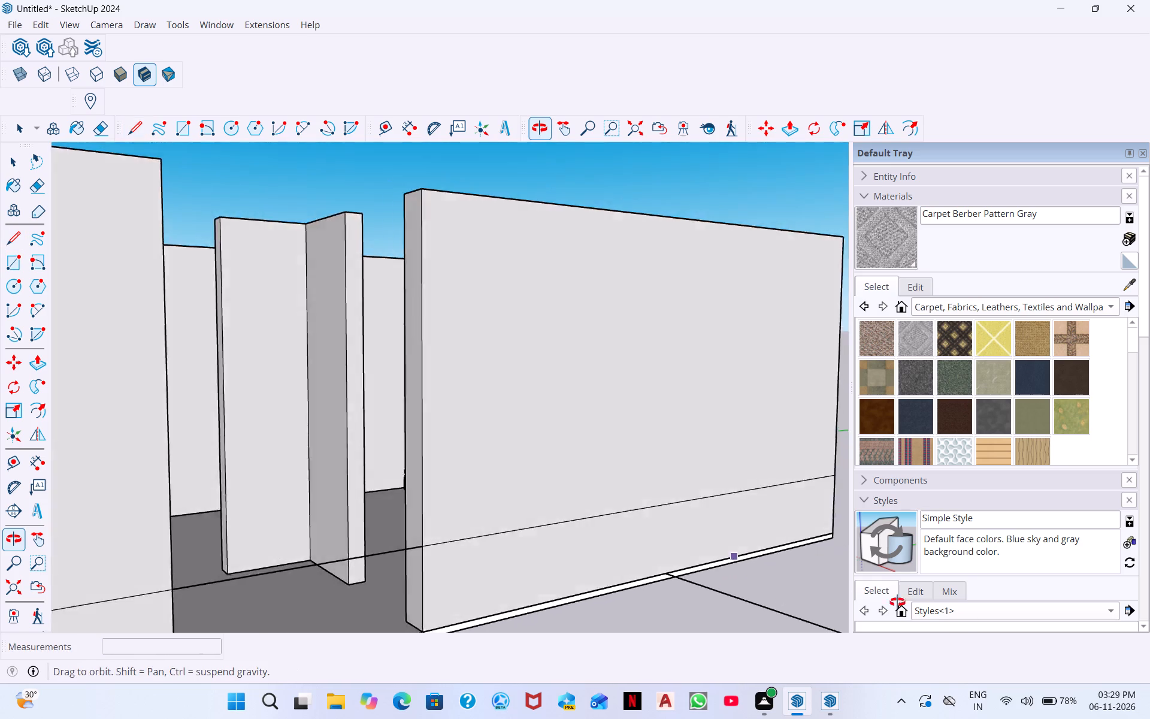
{"action": "middle_click_drag", "start_coordinate": [897, 602], "coordinate": [931, 606]}
{"action": "scroll", "coordinate": [713, 501], "scroll_direction": "up", "scroll_amount": 4}
{"action": "scroll", "coordinate": [606, 486], "scroll_direction": "up", "scroll_amount": 3}
{"action": "middle_click_drag", "start_coordinate": [848, 585], "coordinate": [624, 554]}
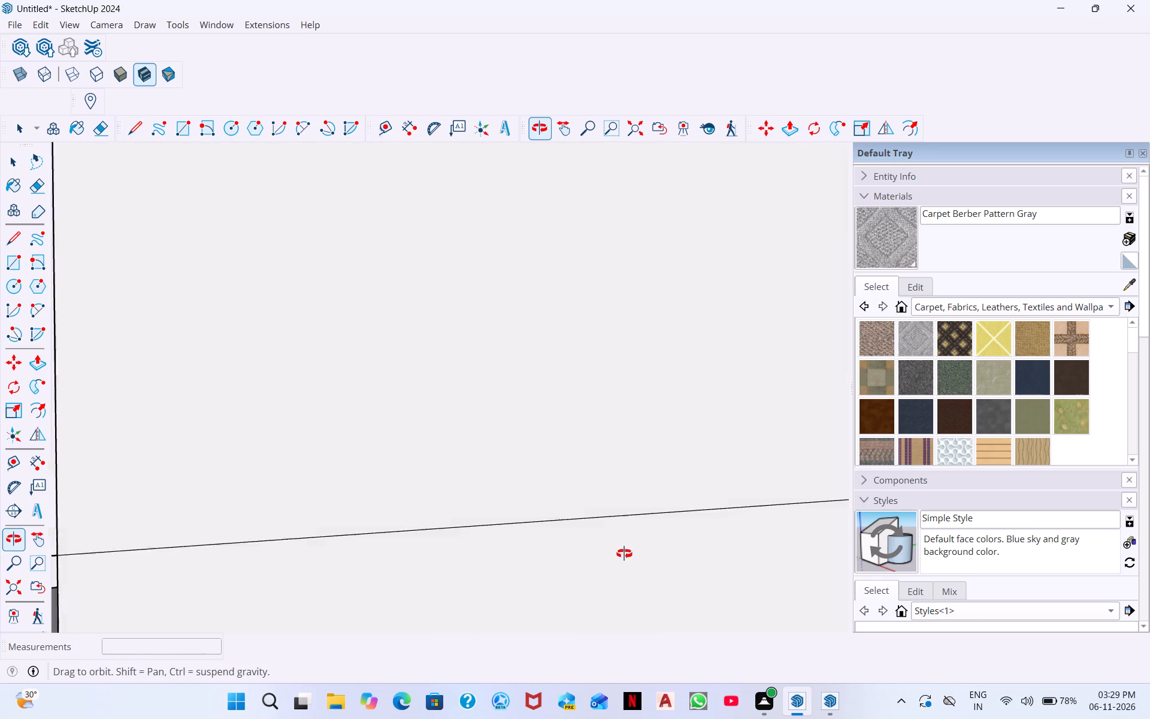
{"action": "middle_click_drag", "start_coordinate": [624, 554], "coordinate": [624, 552]}
{"action": "scroll", "coordinate": [624, 552], "scroll_direction": "up", "scroll_amount": 1}
{"action": "scroll", "coordinate": [624, 552], "scroll_direction": "down", "scroll_amount": 18}
{"action": "middle_click_drag", "start_coordinate": [784, 600], "coordinate": [659, 590]}
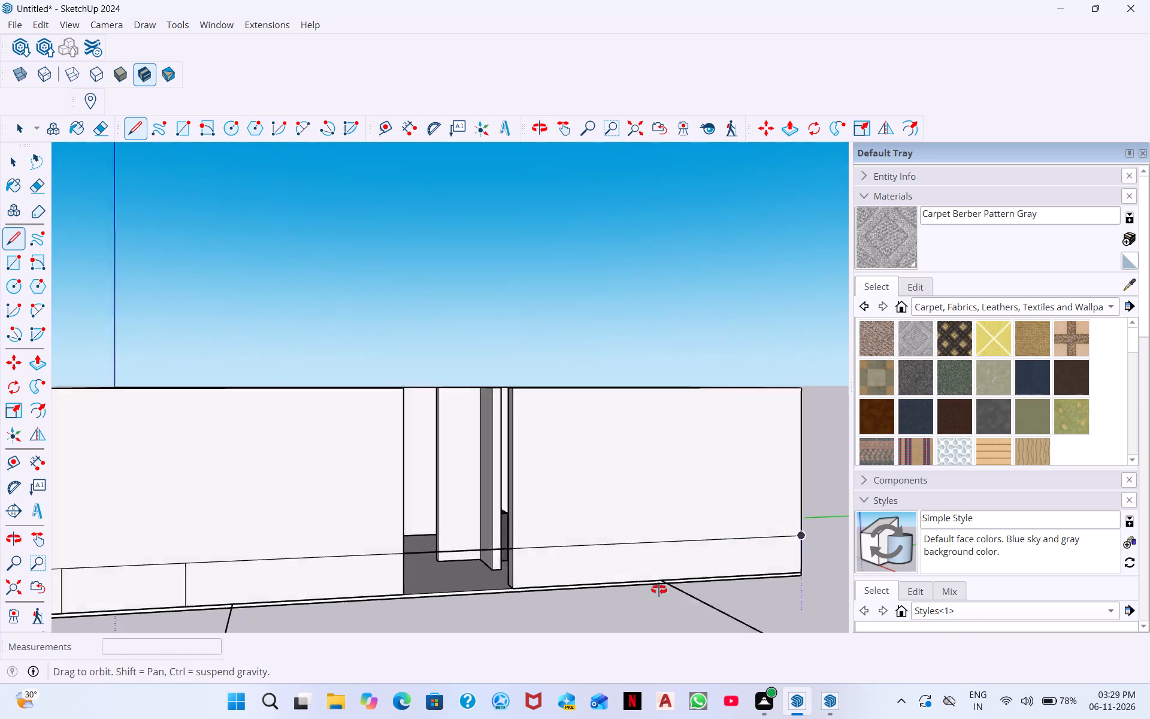
{"action": "middle_click_drag", "start_coordinate": [659, 590], "coordinate": [609, 527]}
{"action": "scroll", "coordinate": [839, 577], "scroll_direction": "up", "scroll_amount": 4}
{"action": "middle_click_drag", "start_coordinate": [724, 535], "coordinate": [722, 609]}
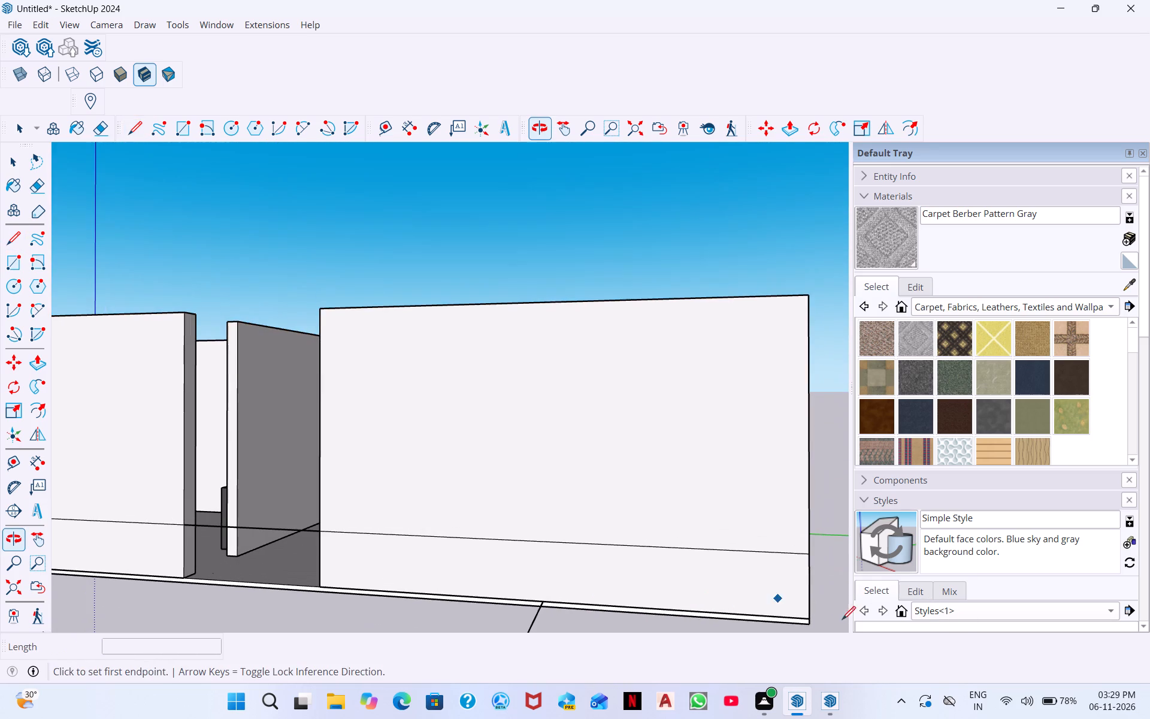
{"action": "left_click", "coordinate": [810, 592]}
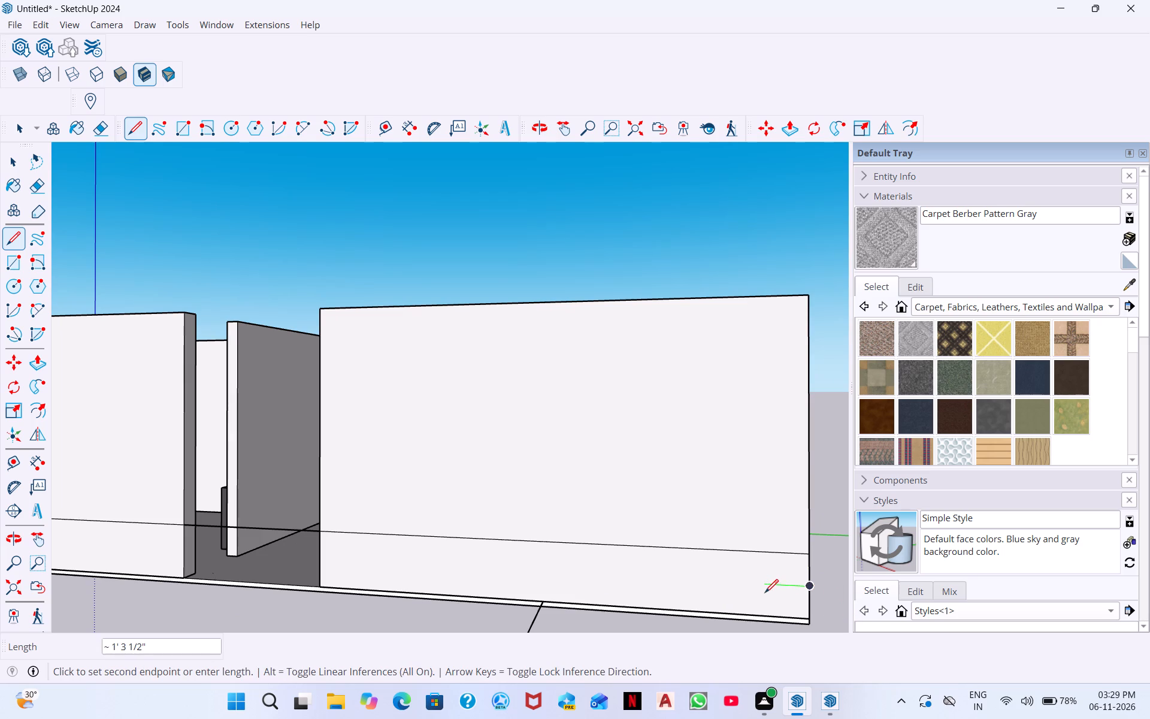
{"action": "key", "text": "1"}
{"action": "type", "text": ".5"}
{"action": "key", "text": "apostrophe"}
{"action": "key", "text": "Return"}
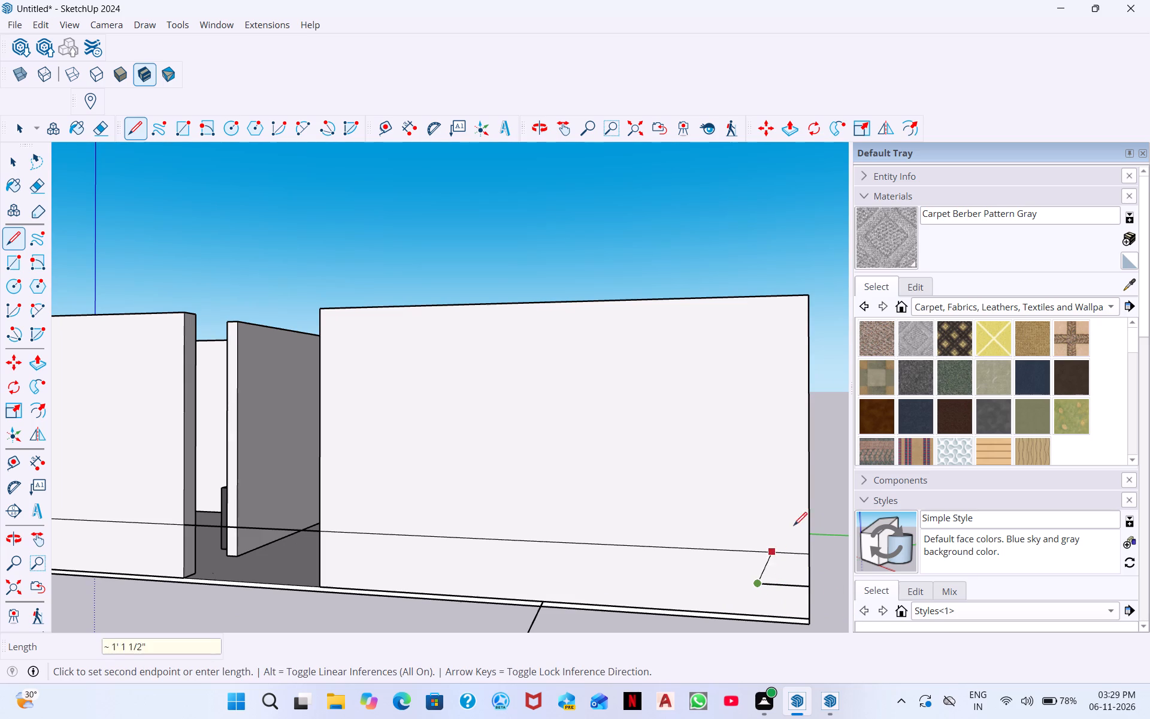
Draw two 1' vertical segments from the 1.5' line's inner end, up to the long line and down to the wall's bottom edge.
{"action": "left_click", "coordinate": [759, 551]}
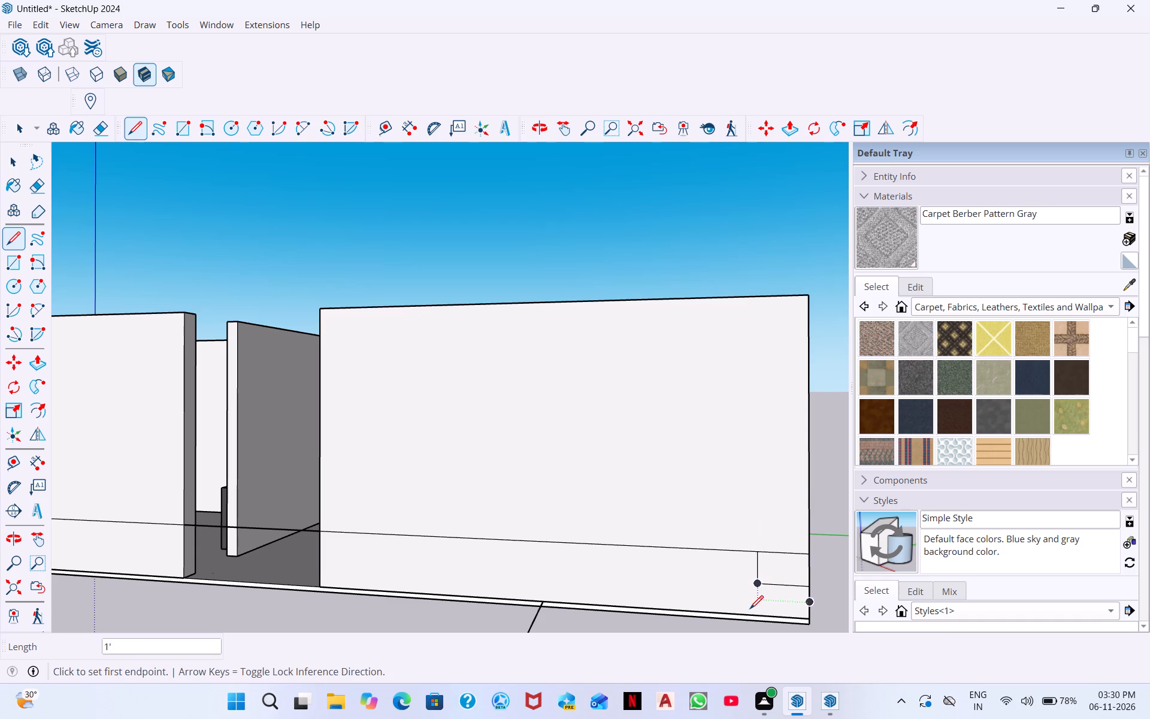
{"action": "scroll", "coordinate": [756, 617], "scroll_direction": "up", "scroll_amount": 4}
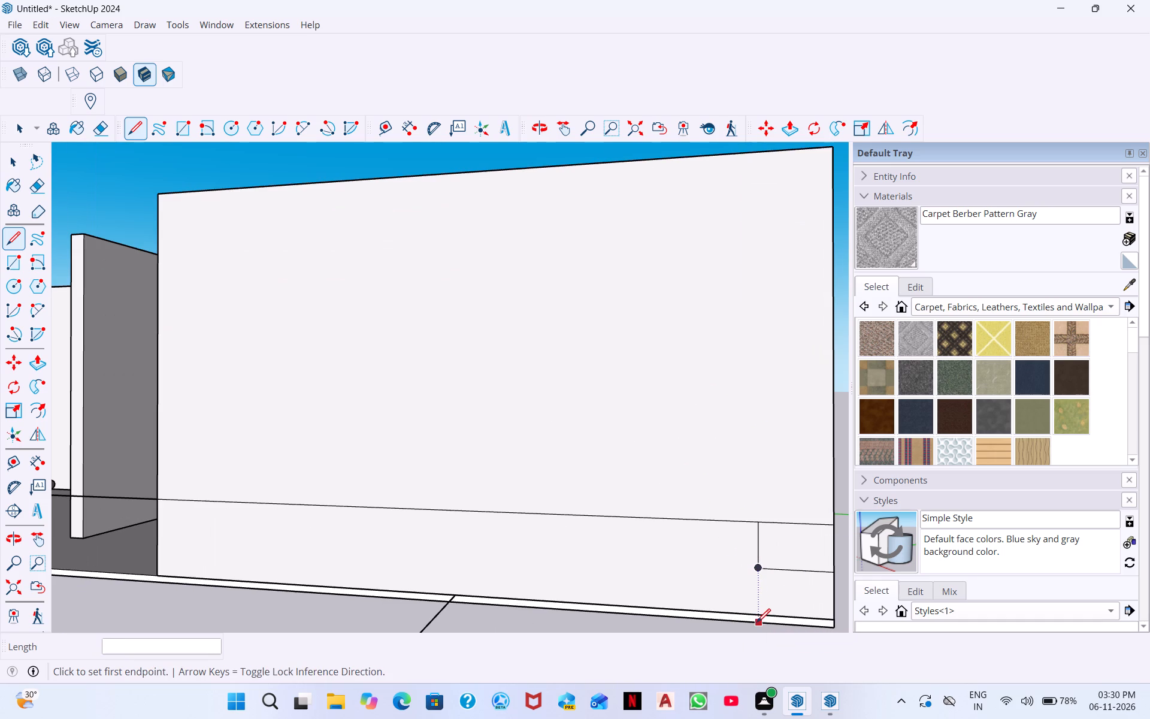
{"action": "left_click", "coordinate": [761, 615]}
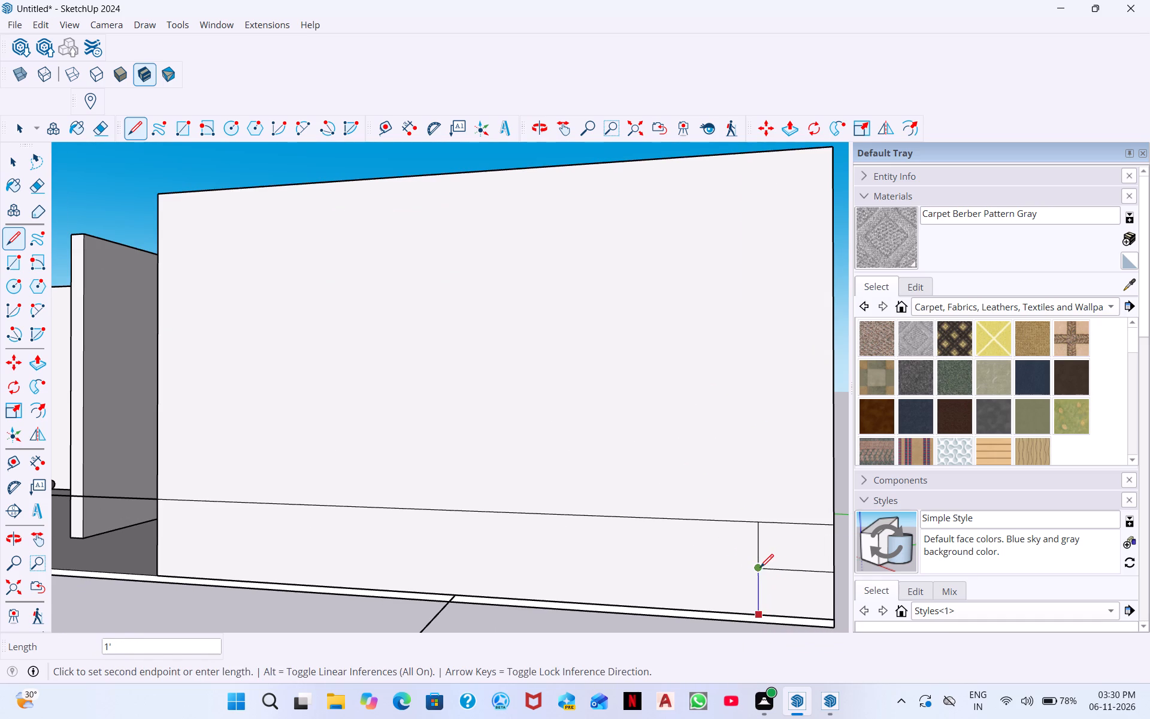
{"action": "left_click", "coordinate": [760, 567]}
{"action": "key", "text": "Escape"}
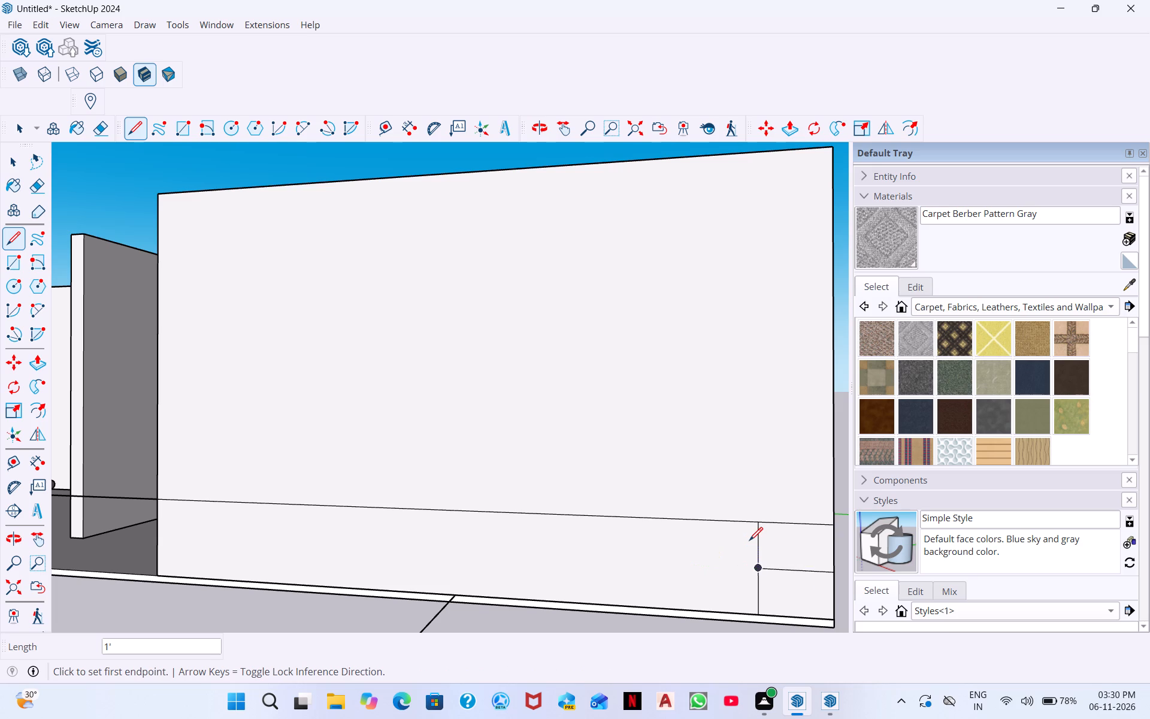
Measure the distance between the two vertical lines inside the first front wall's band.
{"action": "scroll", "coordinate": [369, 573], "scroll_direction": "down", "scroll_amount": 7}
{"action": "middle_click_drag", "start_coordinate": [180, 504], "coordinate": [326, 520]}
{"action": "scroll", "coordinate": [150, 539], "scroll_direction": "down", "scroll_amount": 6}
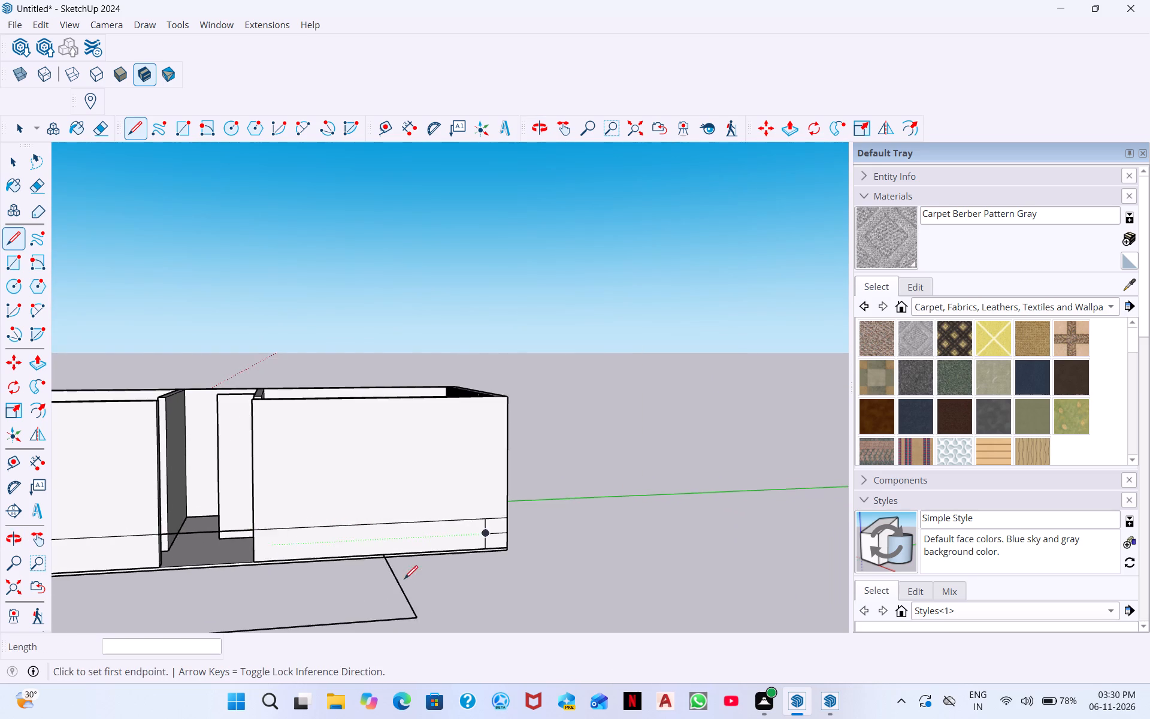
{"action": "scroll", "coordinate": [646, 561], "scroll_direction": "down", "scroll_amount": 6}
{"action": "scroll", "coordinate": [17, 534], "scroll_direction": "up", "scroll_amount": 3}
{"action": "scroll", "coordinate": [155, 596], "scroll_direction": "up", "scroll_amount": 5}
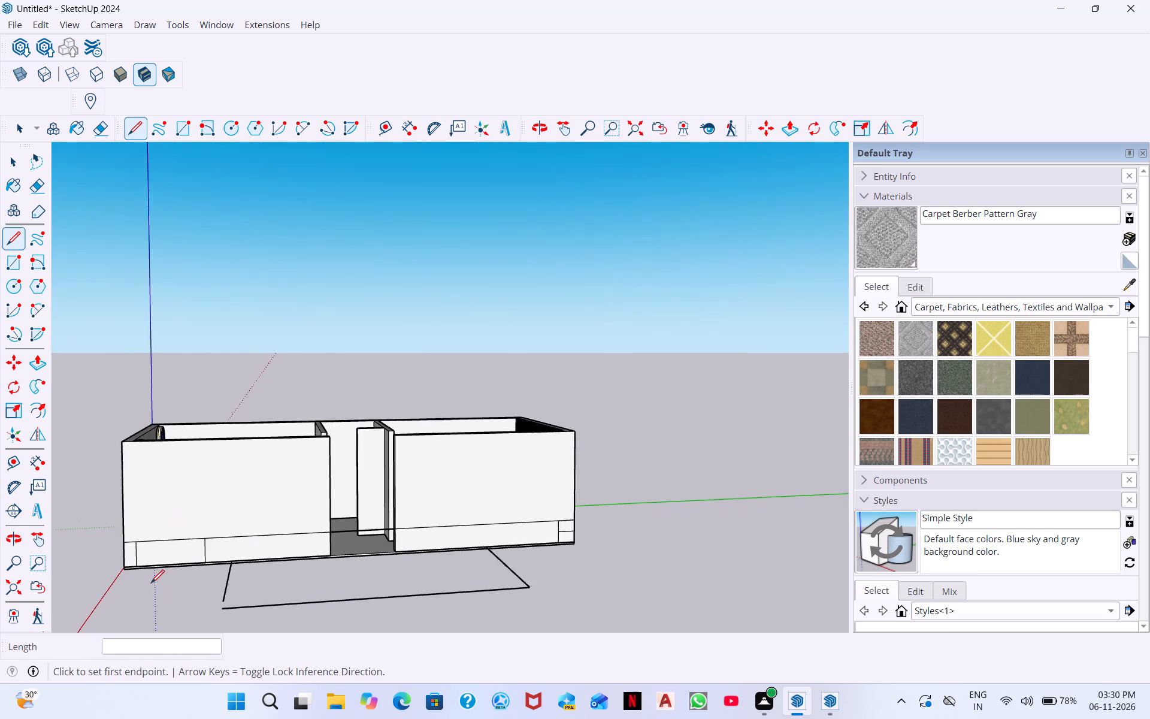
{"action": "scroll", "coordinate": [151, 583], "scroll_direction": "up", "scroll_amount": 3}
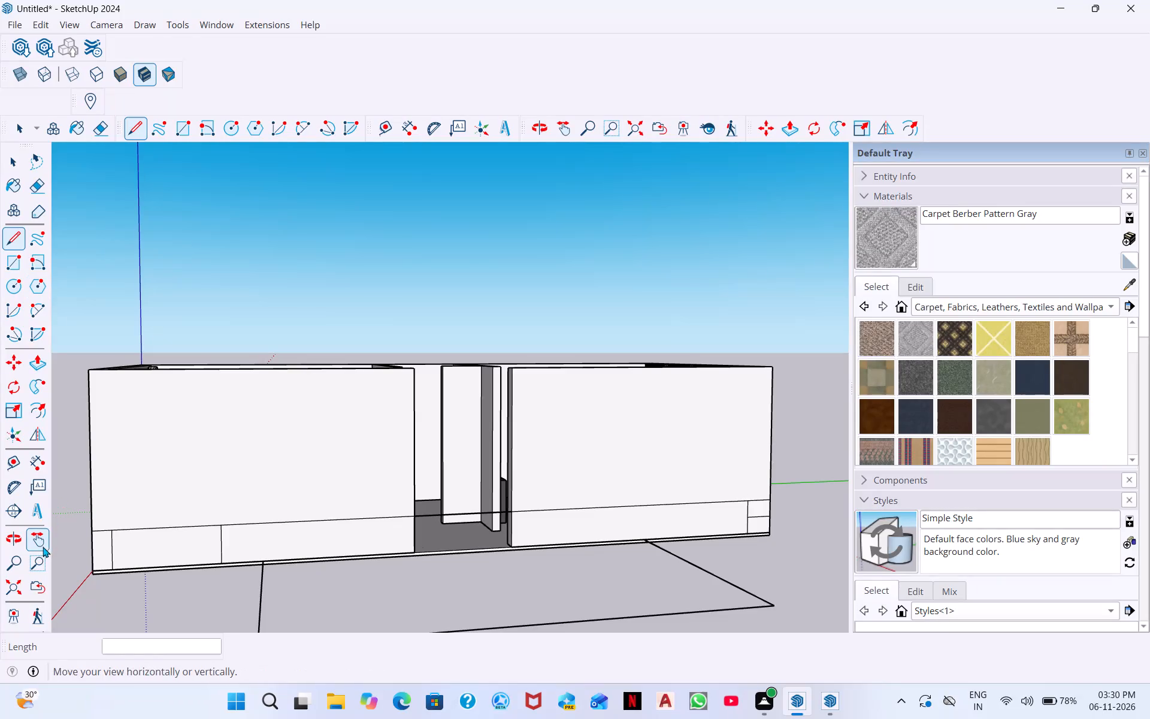
{"action": "left_click", "coordinate": [39, 470]}
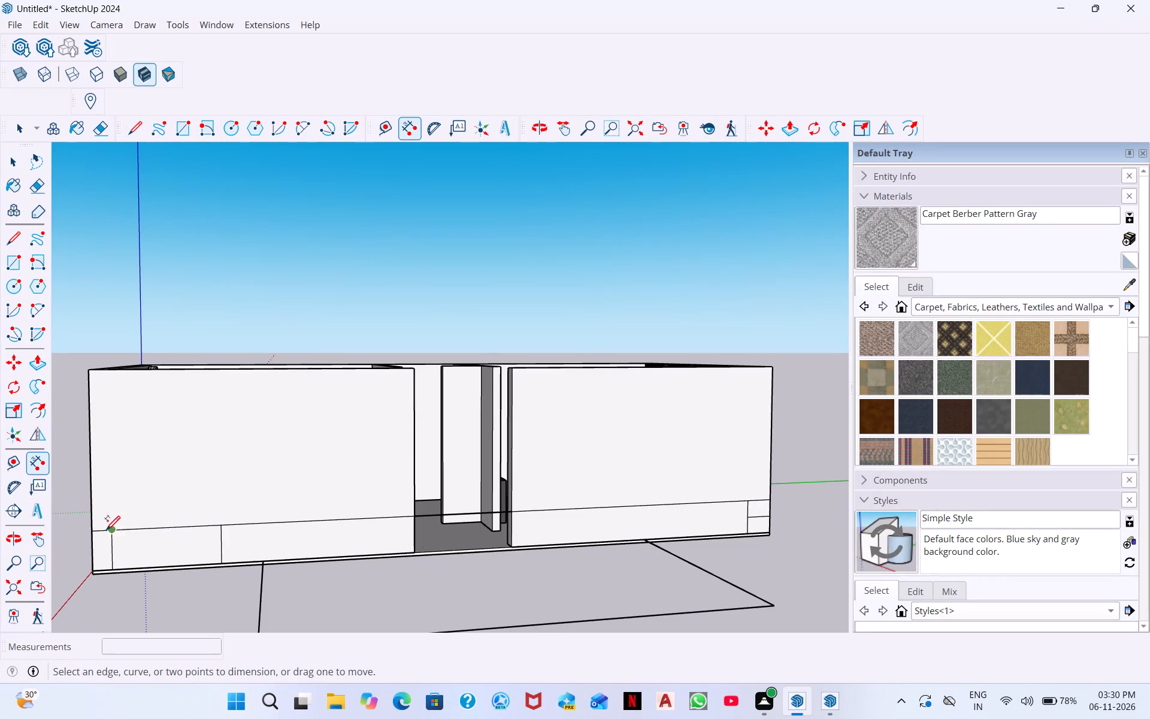
{"action": "left_click", "coordinate": [114, 528]}
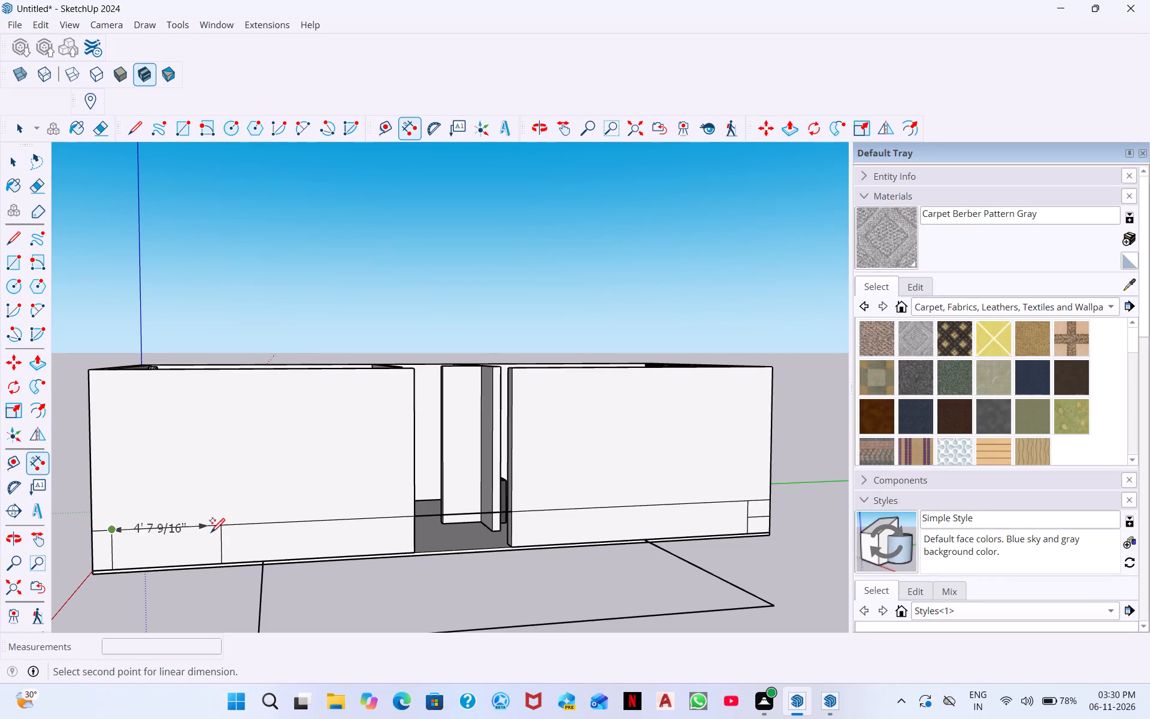
{"action": "scroll", "coordinate": [222, 528], "scroll_direction": "up", "scroll_amount": 5}
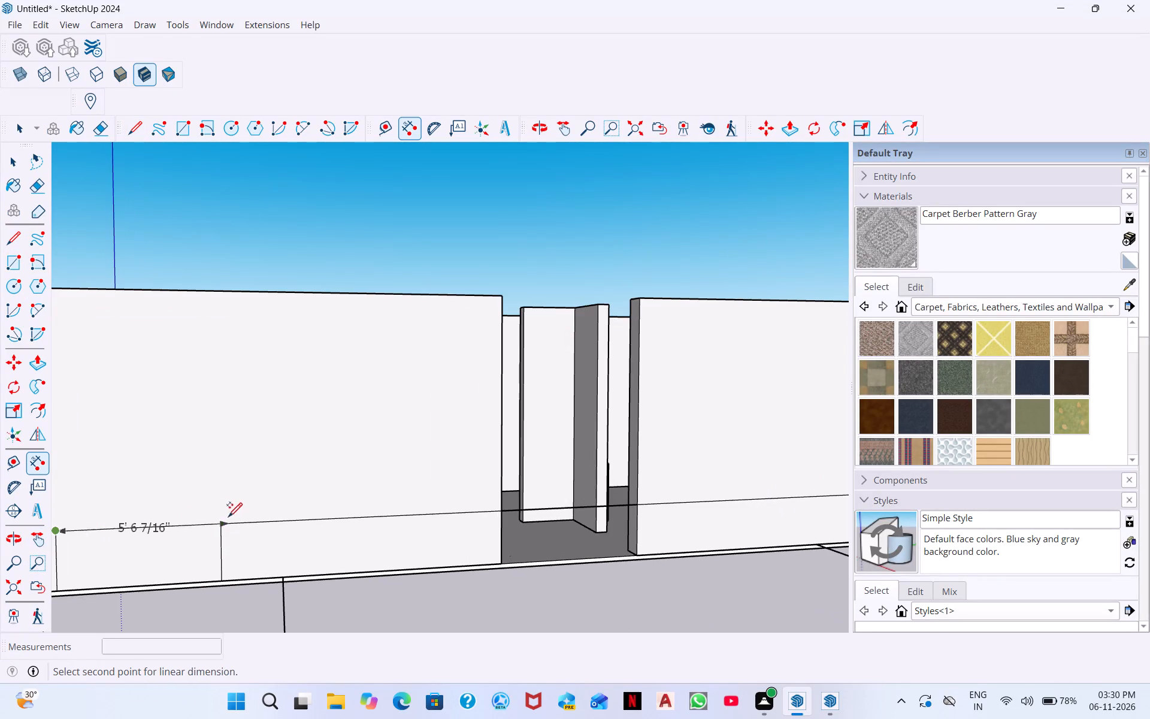
{"action": "left_click", "coordinate": [219, 524]}
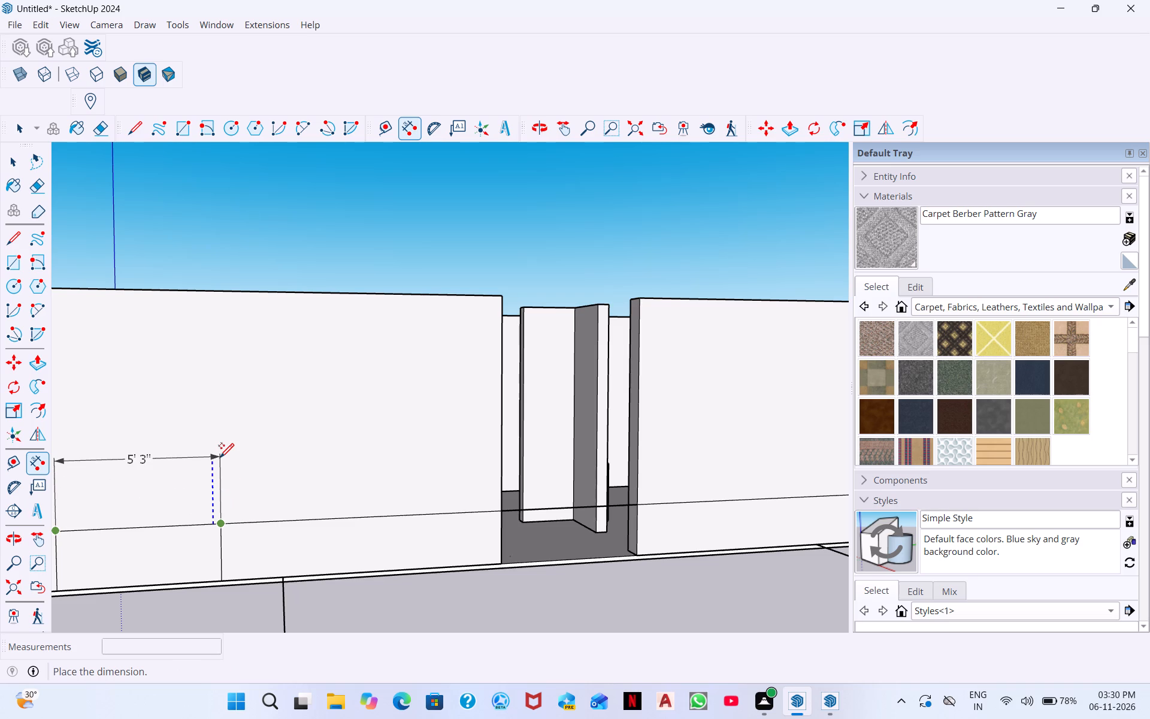
{"action": "key", "text": "ctrl+z"}
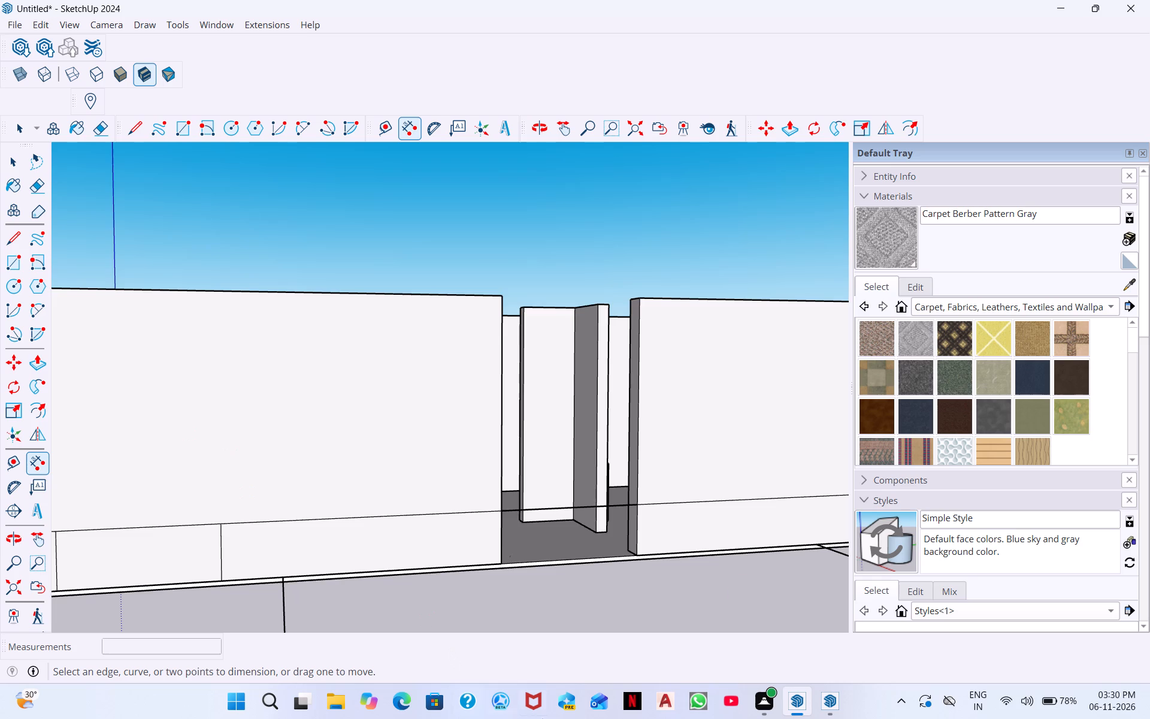
Erase the two vertical lines inside the band on the first front wall.
{"action": "scroll", "coordinate": [617, 436], "scroll_direction": "down", "scroll_amount": 3}
{"action": "scroll", "coordinate": [713, 530], "scroll_direction": "down", "scroll_amount": 1}
{"action": "scroll", "coordinate": [308, 494], "scroll_direction": "up", "scroll_amount": 3}
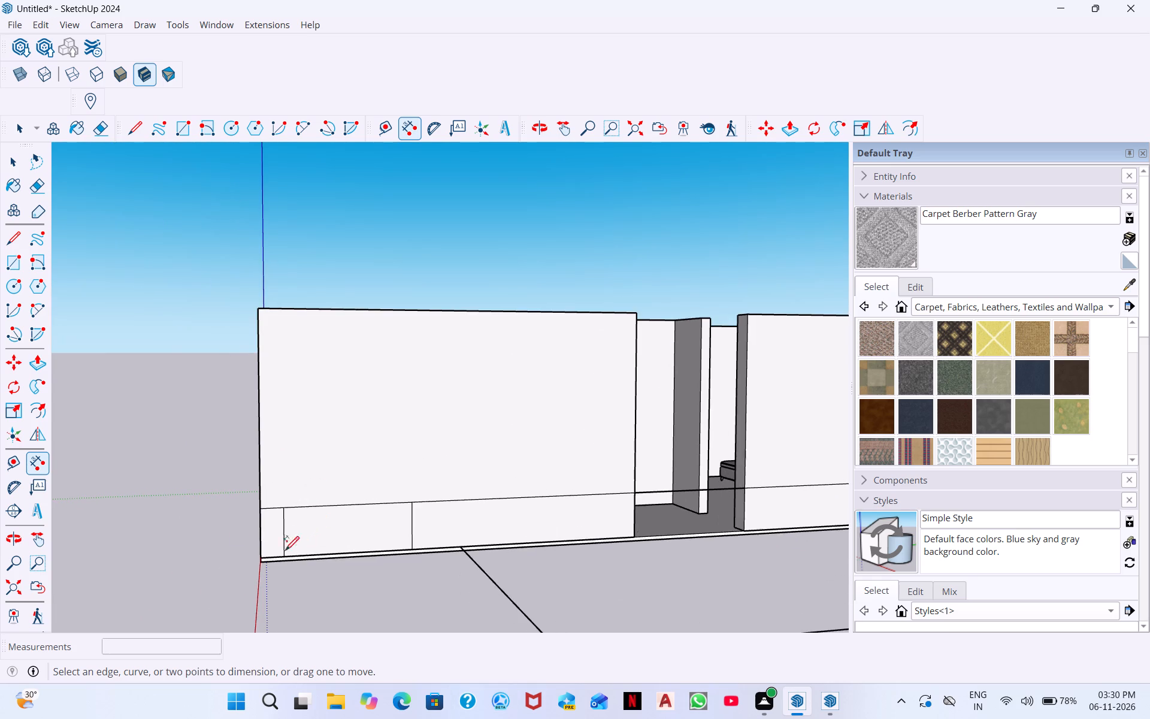
{"action": "scroll", "coordinate": [211, 534], "scroll_direction": "up", "scroll_amount": 5}
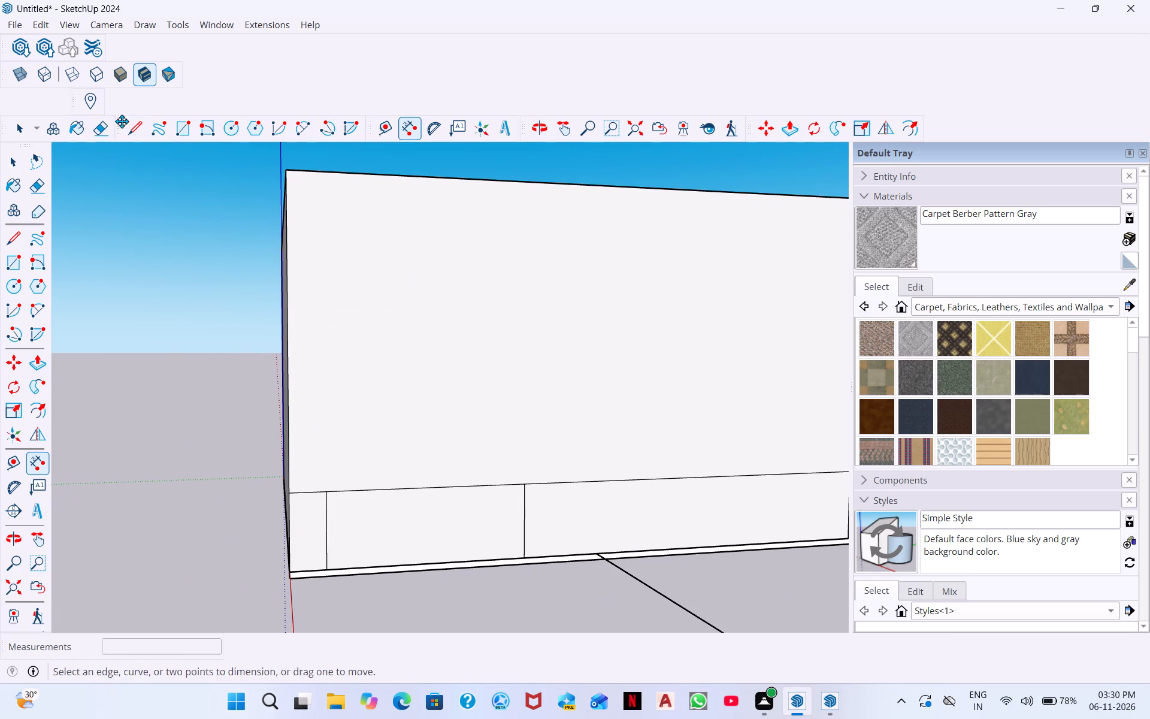
{"action": "left_click", "coordinate": [108, 130]}
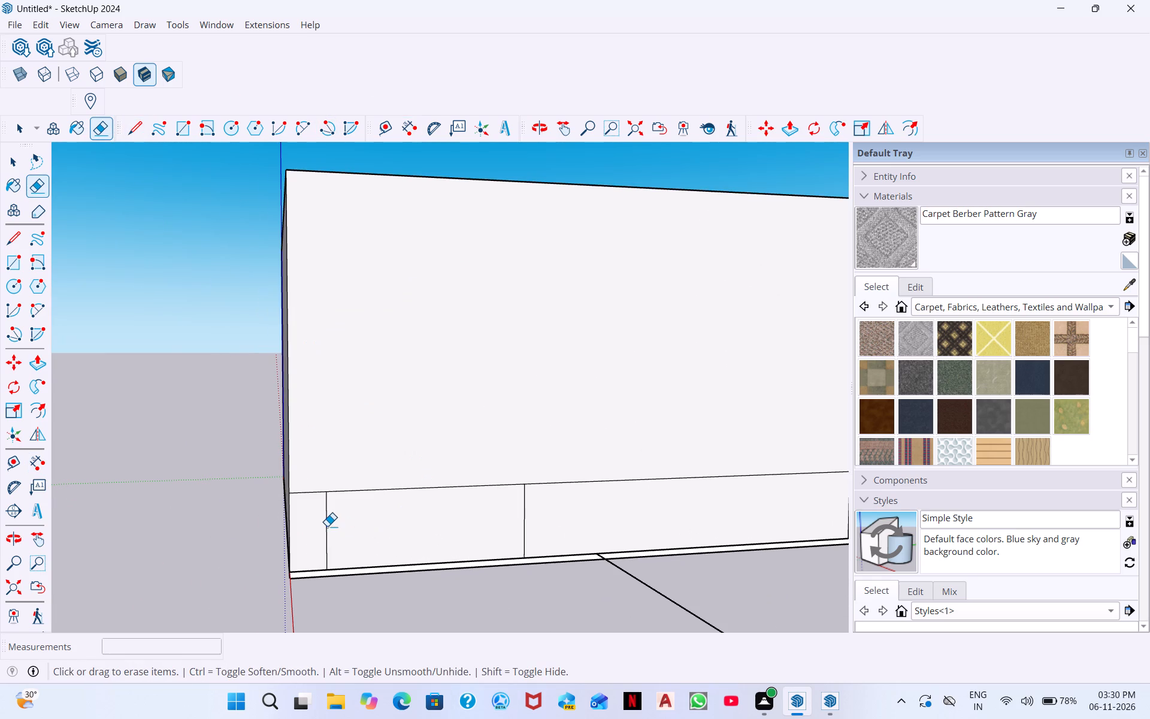
{"action": "left_click", "coordinate": [327, 526]}
{"action": "left_click", "coordinate": [523, 520]}
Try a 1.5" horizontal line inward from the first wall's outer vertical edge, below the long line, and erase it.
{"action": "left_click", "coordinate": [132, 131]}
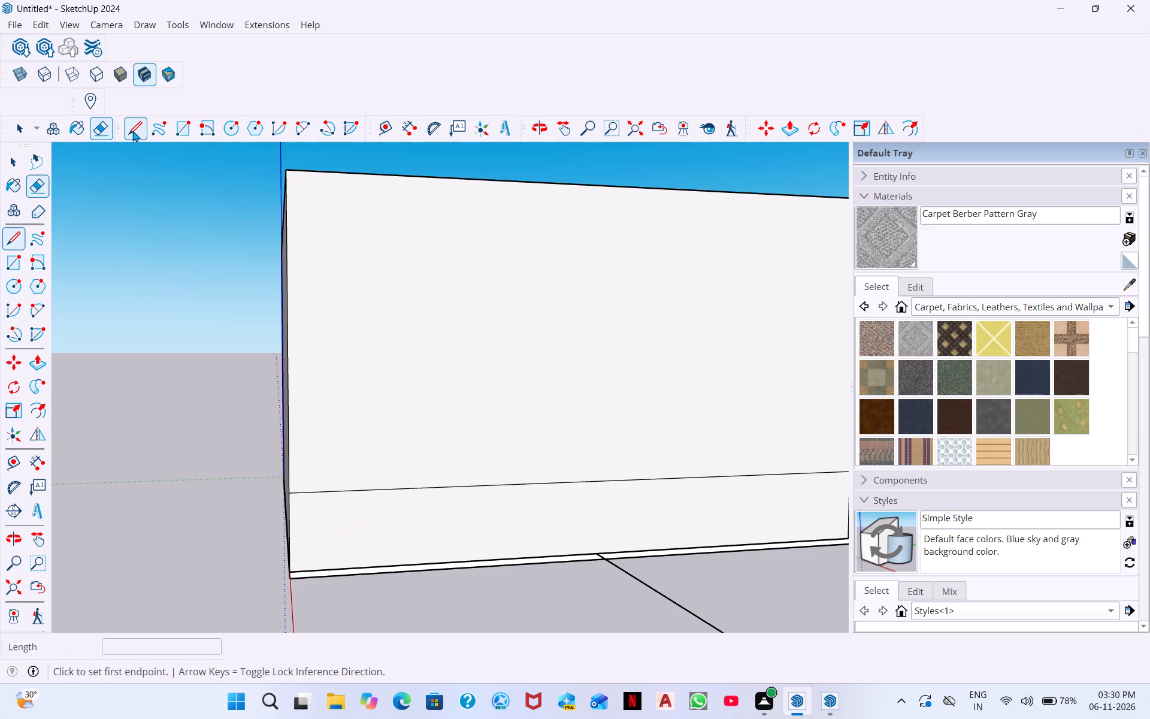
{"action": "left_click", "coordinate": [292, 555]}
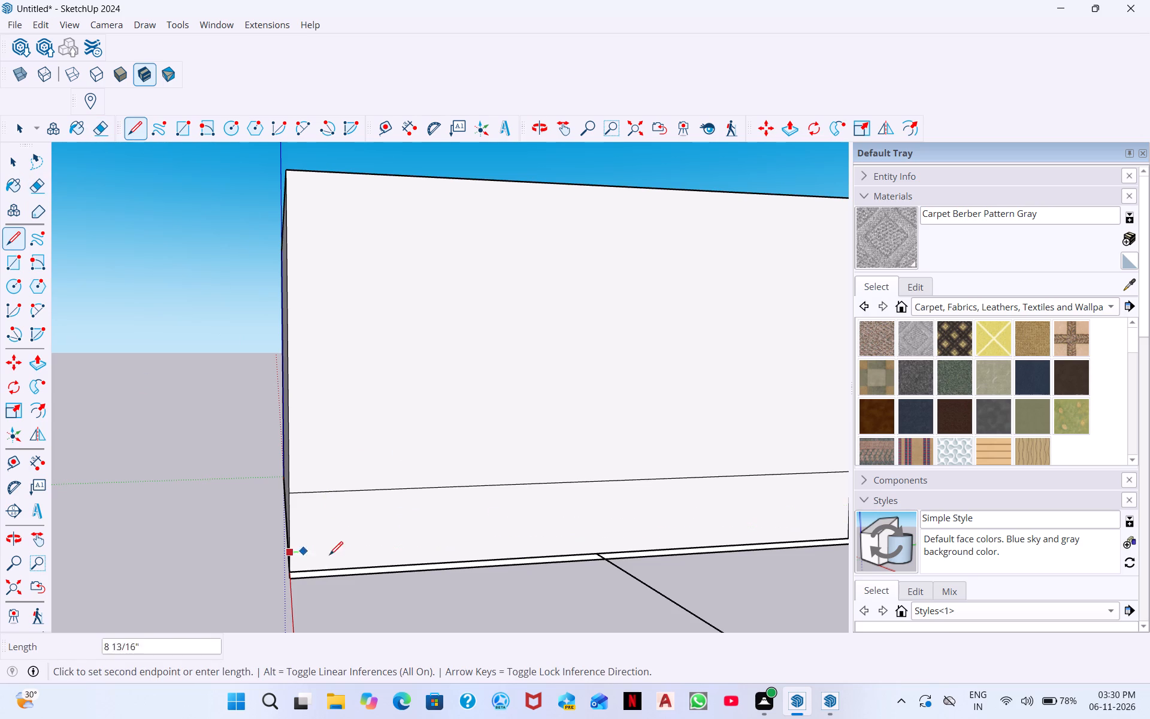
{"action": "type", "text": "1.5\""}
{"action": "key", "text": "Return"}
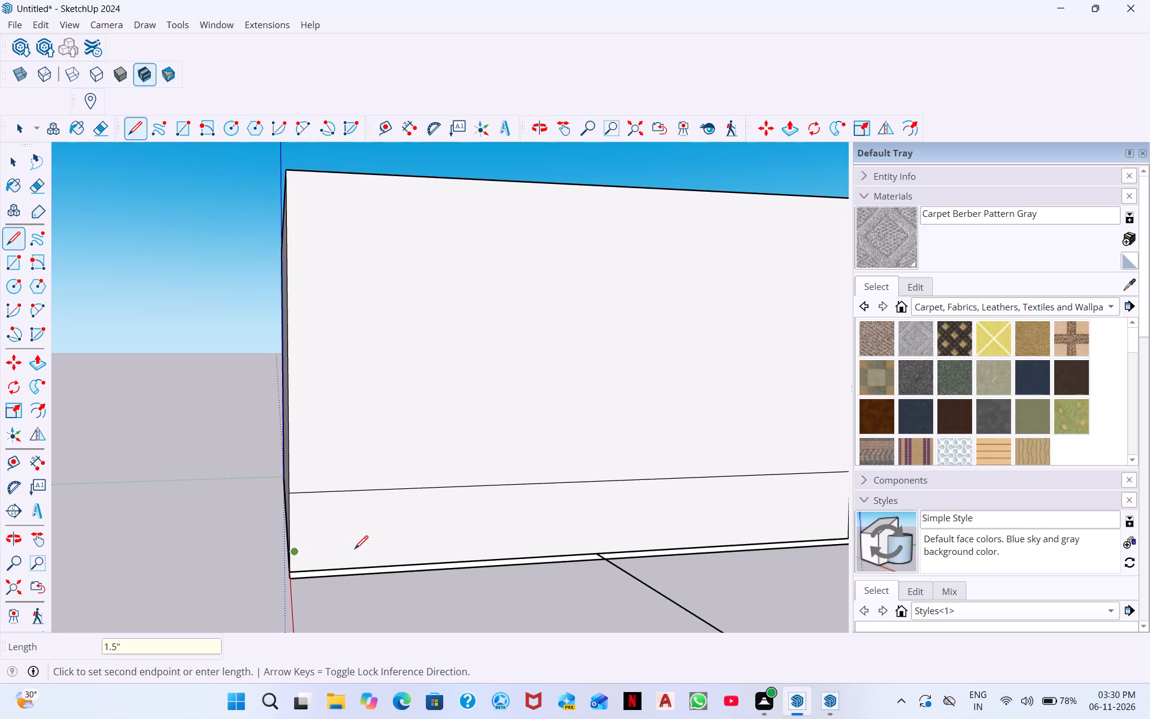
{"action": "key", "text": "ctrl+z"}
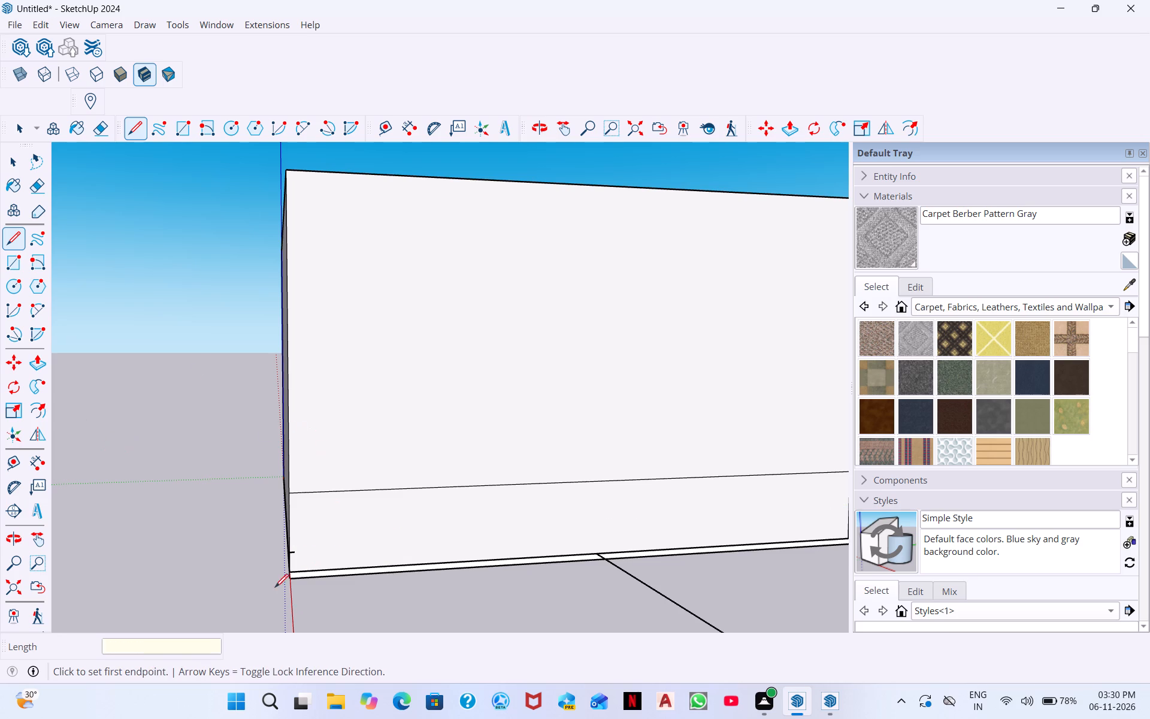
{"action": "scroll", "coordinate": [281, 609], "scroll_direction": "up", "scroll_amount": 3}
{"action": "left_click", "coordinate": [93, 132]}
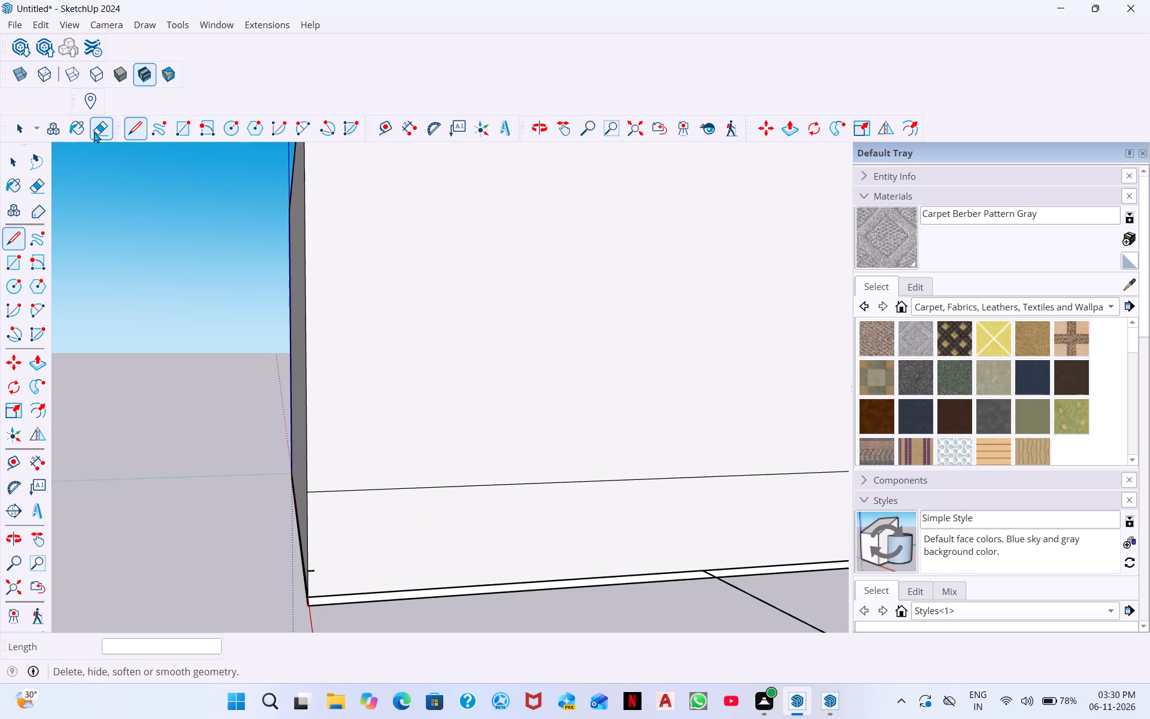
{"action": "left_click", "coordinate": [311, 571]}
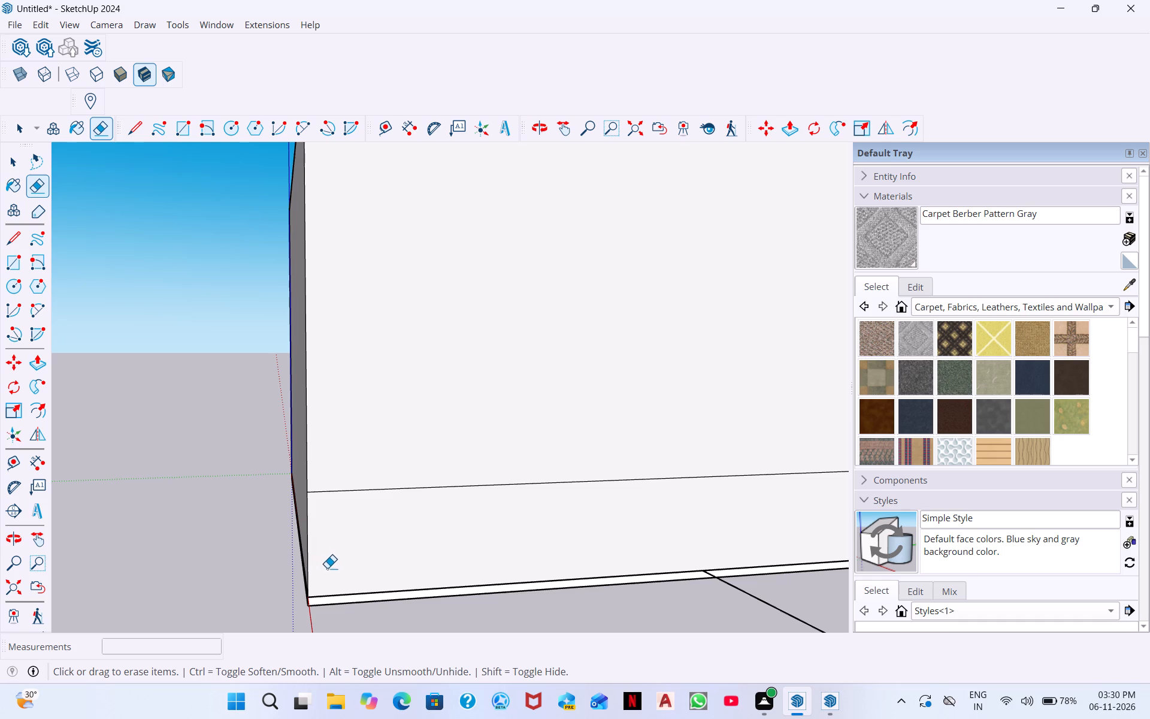
Draw a 1.5' horizontal line inward from the first wall's outer vertical edge, between the long line and the bottom edge.
{"action": "left_click", "coordinate": [126, 134]}
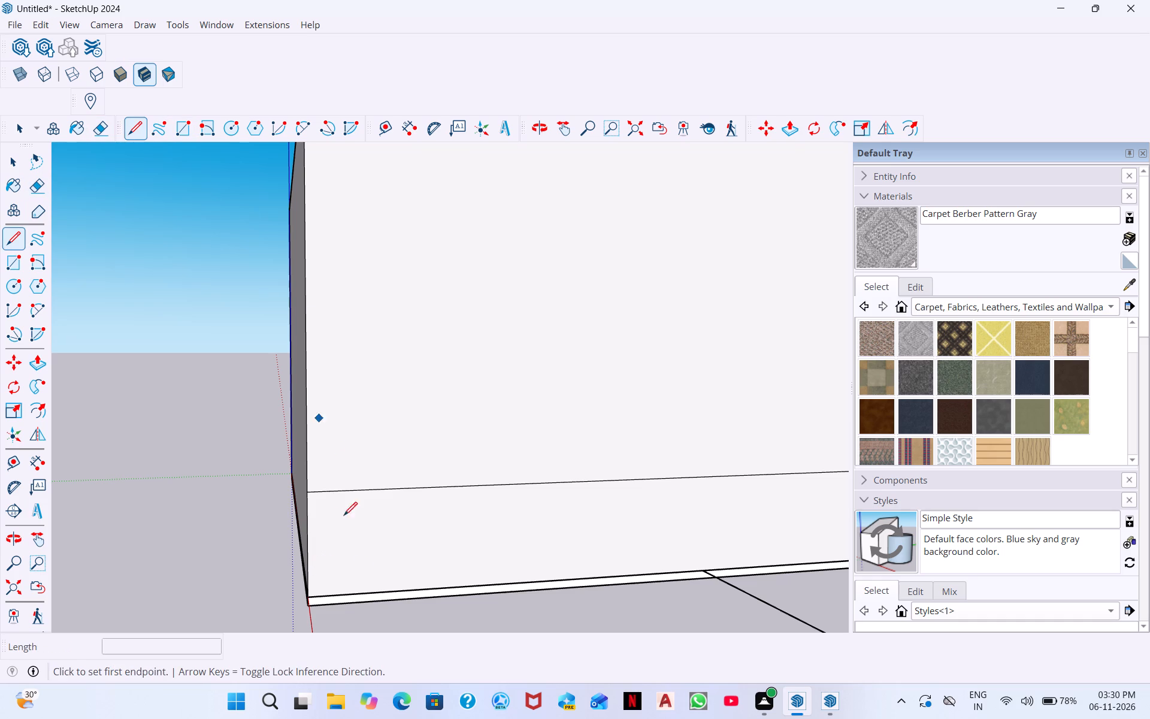
{"action": "left_click", "coordinate": [310, 570]}
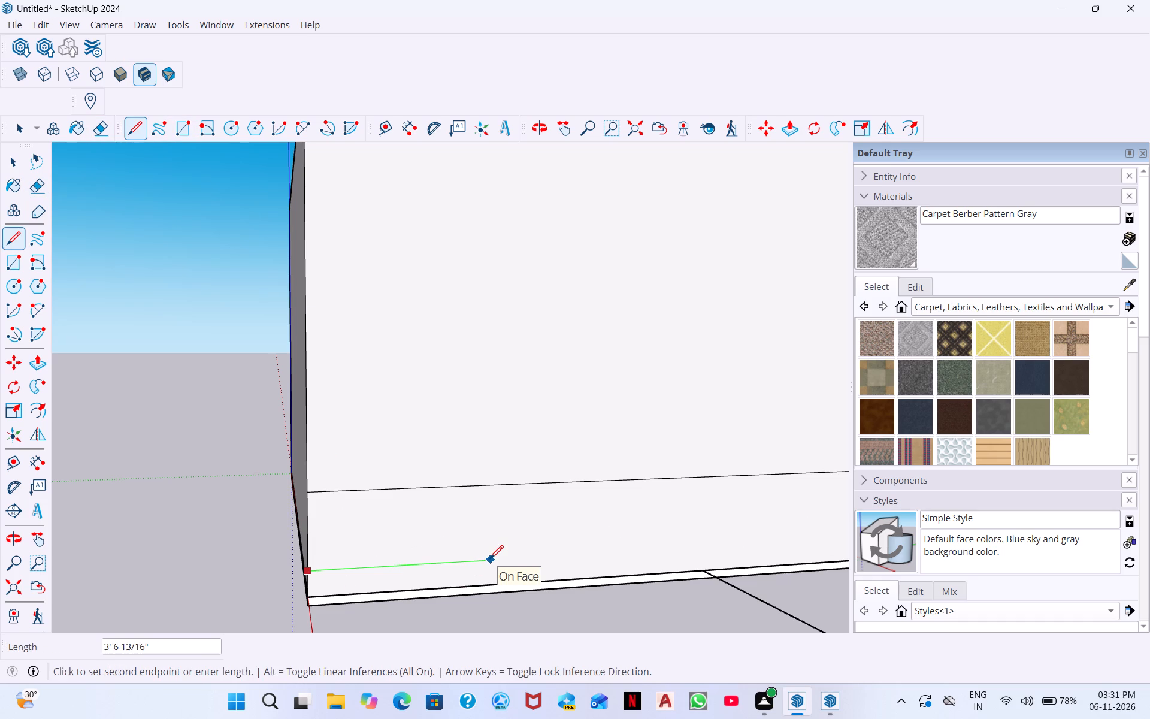
{"action": "type", "text": "1.5'"}
{"action": "key", "text": "Return"}
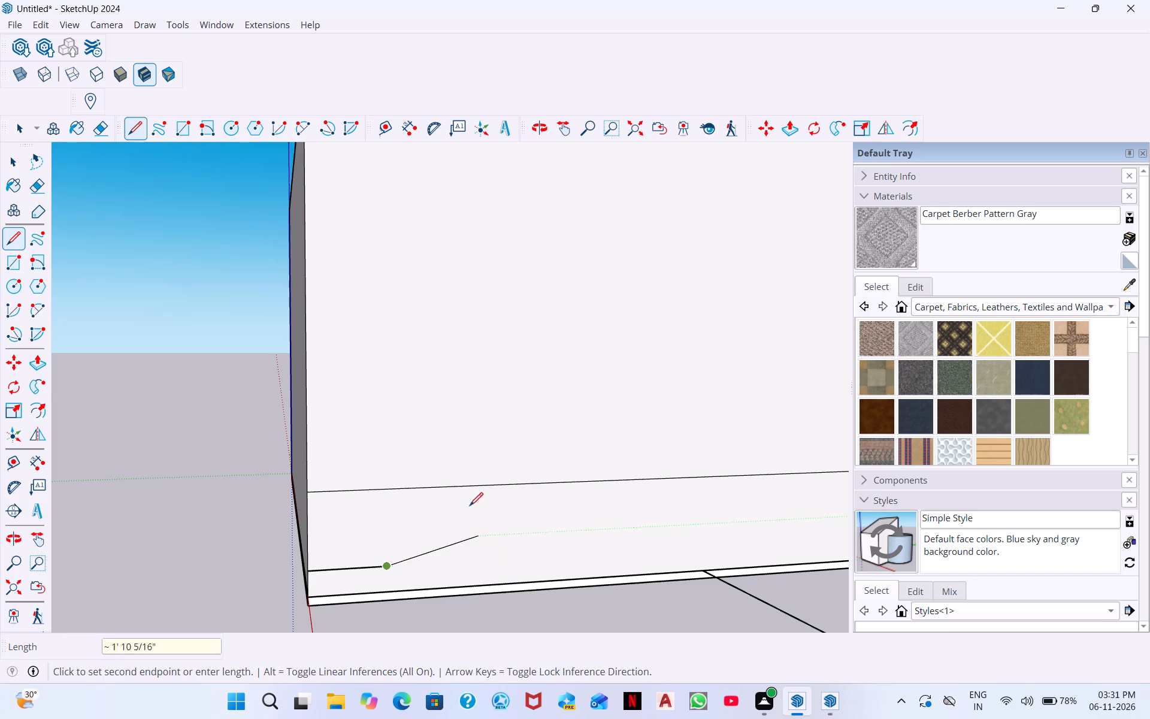
Draw vertical segments from the 1.5' line's inner end, 1' 6" up to the long line and 6" down to the wall's bottom edge.
{"action": "left_click", "coordinate": [388, 493]}
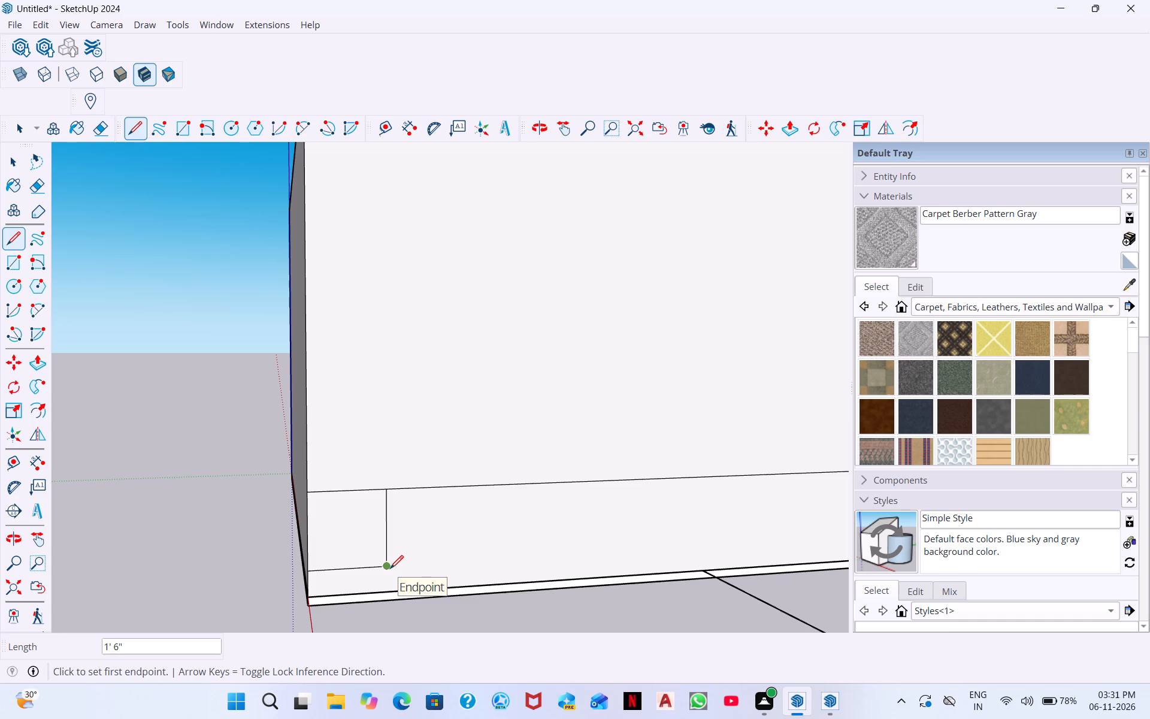
{"action": "scroll", "coordinate": [407, 567], "scroll_direction": "up", "scroll_amount": 4}
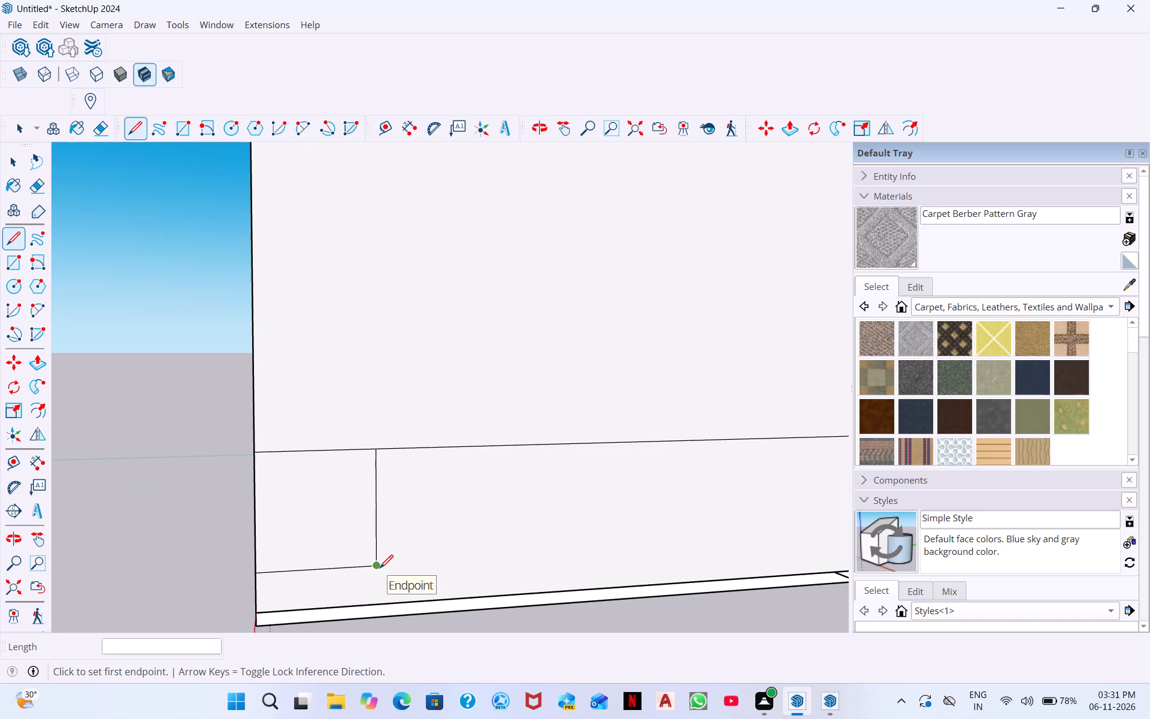
{"action": "left_click", "coordinate": [380, 568]}
{"action": "left_click", "coordinate": [376, 604]}
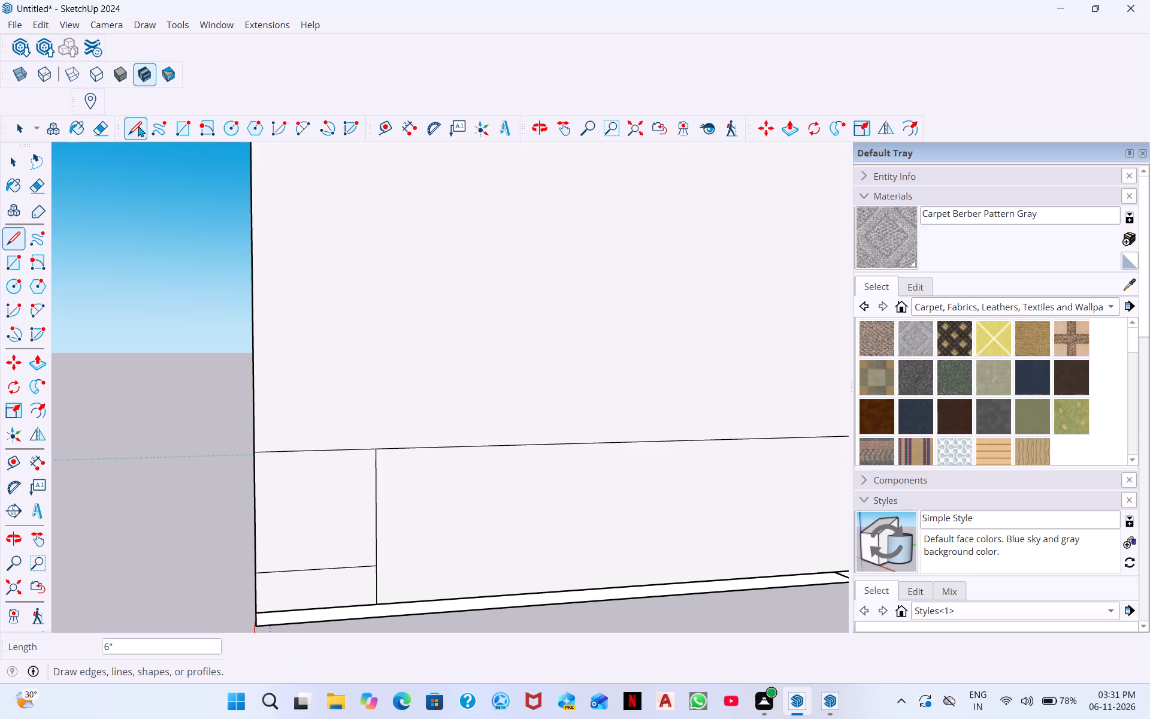
Erase the 1.5' horizontal line and the long line's portion between the wall's outer edge and the new vertical line.
{"action": "left_click", "coordinate": [97, 132]}
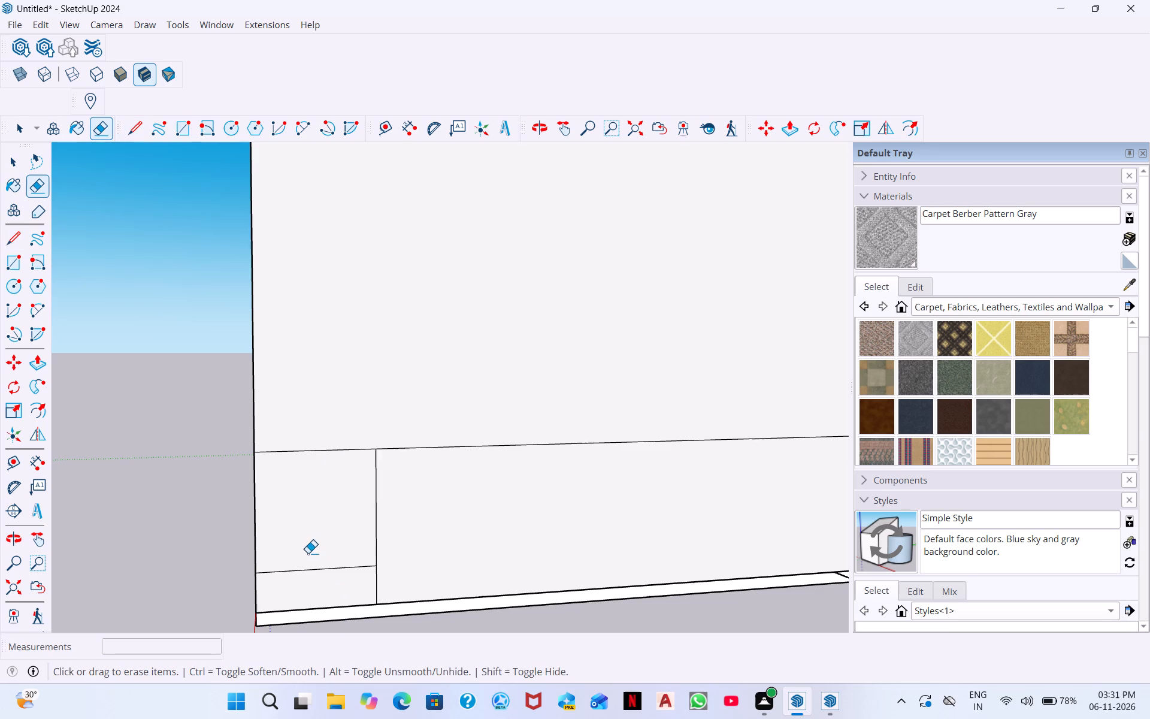
{"action": "left_click", "coordinate": [315, 574]}
{"action": "left_click", "coordinate": [316, 570]}
{"action": "left_click_drag", "start_coordinate": [341, 433], "coordinate": [327, 488]}
Draw a 5.5' vertical line up the first front wall from the corner where the long line meets the vertical line.
{"action": "scroll", "coordinate": [384, 563], "scroll_direction": "down", "scroll_amount": 2}
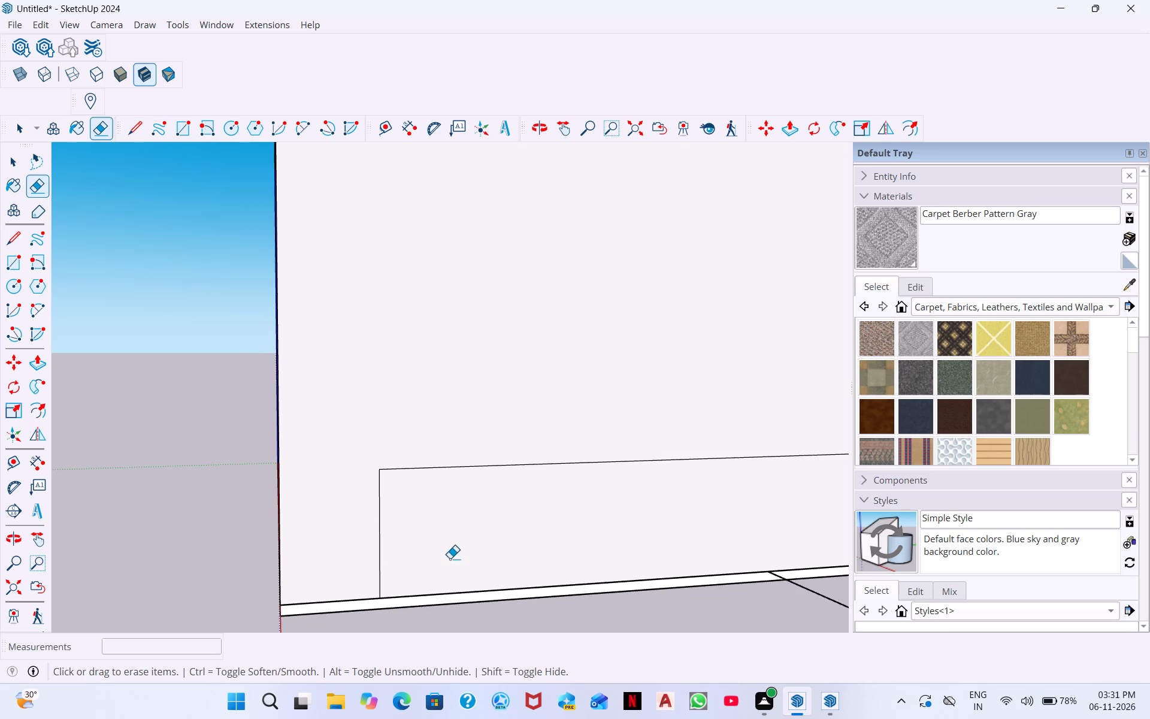
{"action": "middle_click_drag", "start_coordinate": [450, 558], "coordinate": [555, 538]}
{"action": "left_click_drag", "start_coordinate": [555, 538], "coordinate": [570, 529]}
{"action": "scroll", "coordinate": [567, 517], "scroll_direction": "down", "scroll_amount": 3}
{"action": "middle_click_drag", "start_coordinate": [600, 507], "coordinate": [446, 482]}
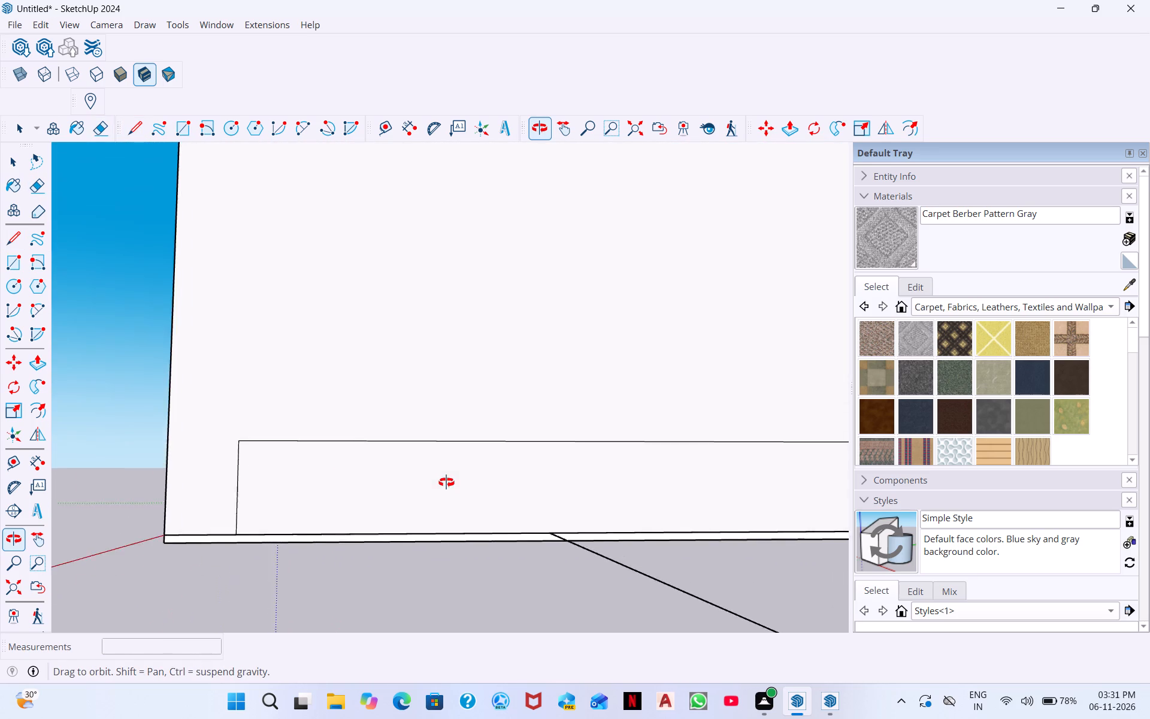
{"action": "middle_click_drag", "start_coordinate": [446, 482], "coordinate": [408, 536]}
{"action": "scroll", "coordinate": [441, 533], "scroll_direction": "down", "scroll_amount": 5}
{"action": "scroll", "coordinate": [647, 556], "scroll_direction": "down", "scroll_amount": 3}
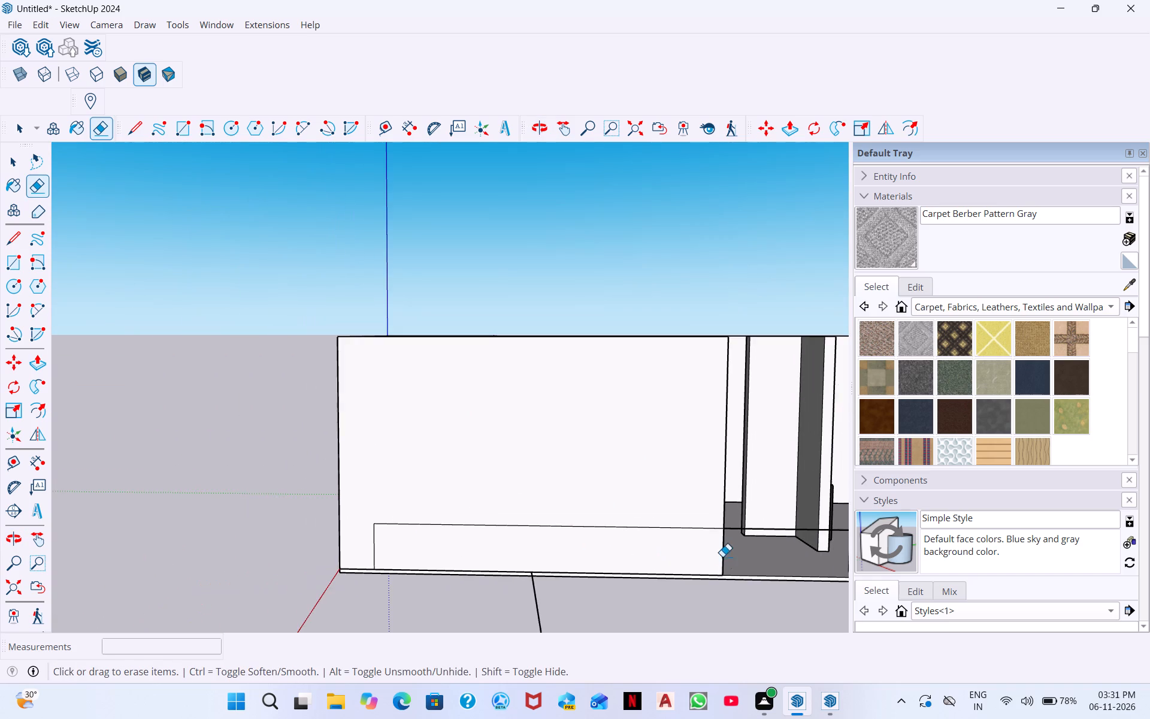
{"action": "middle_click_drag", "start_coordinate": [723, 558], "coordinate": [703, 576]}
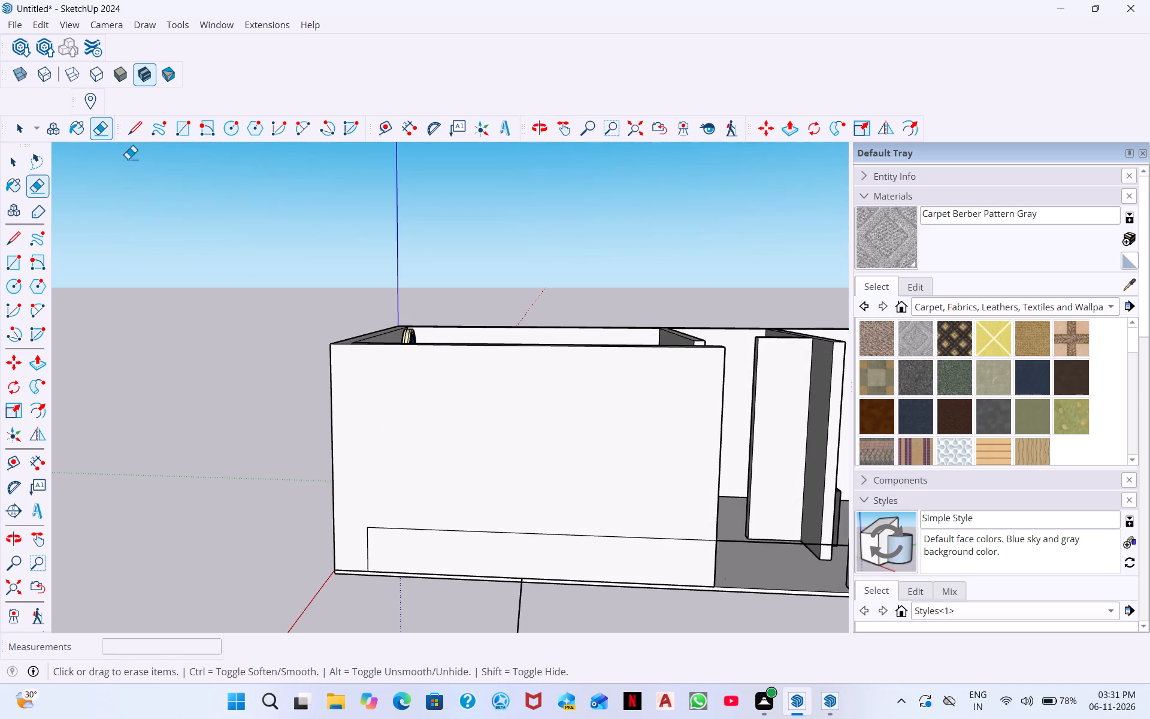
{"action": "left_click", "coordinate": [136, 133]}
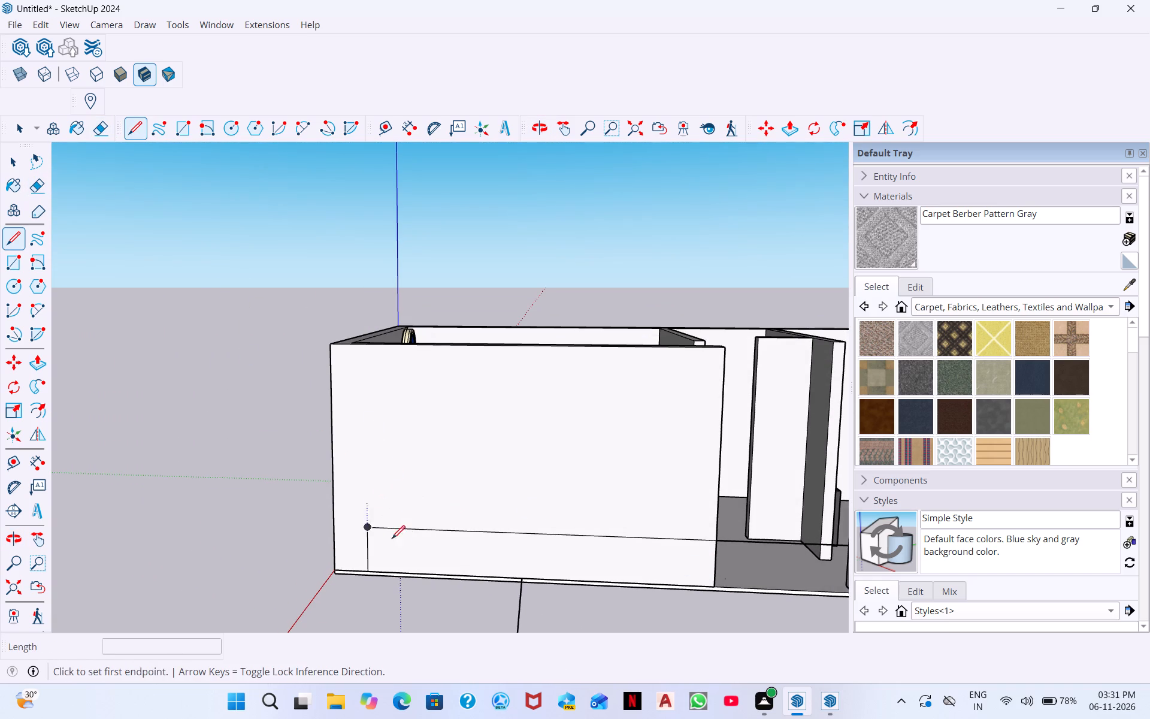
{"action": "left_click", "coordinate": [365, 526]}
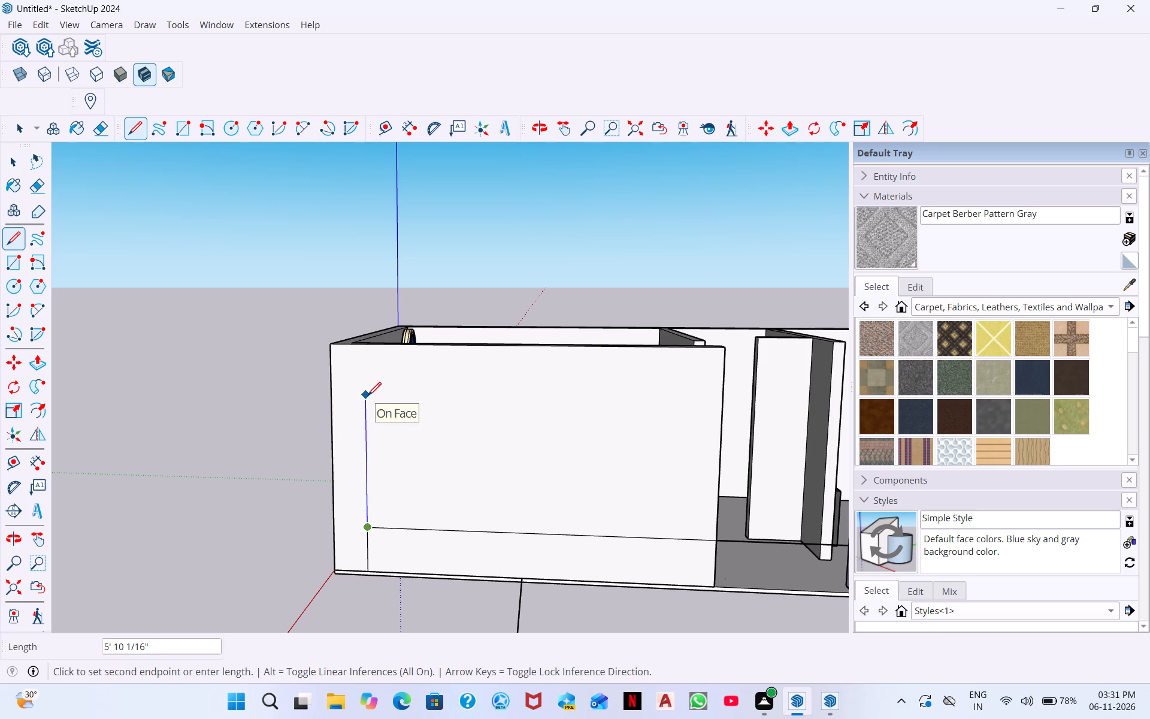
{"action": "type", "text": "5.5'"}
{"action": "key", "text": "Return"}
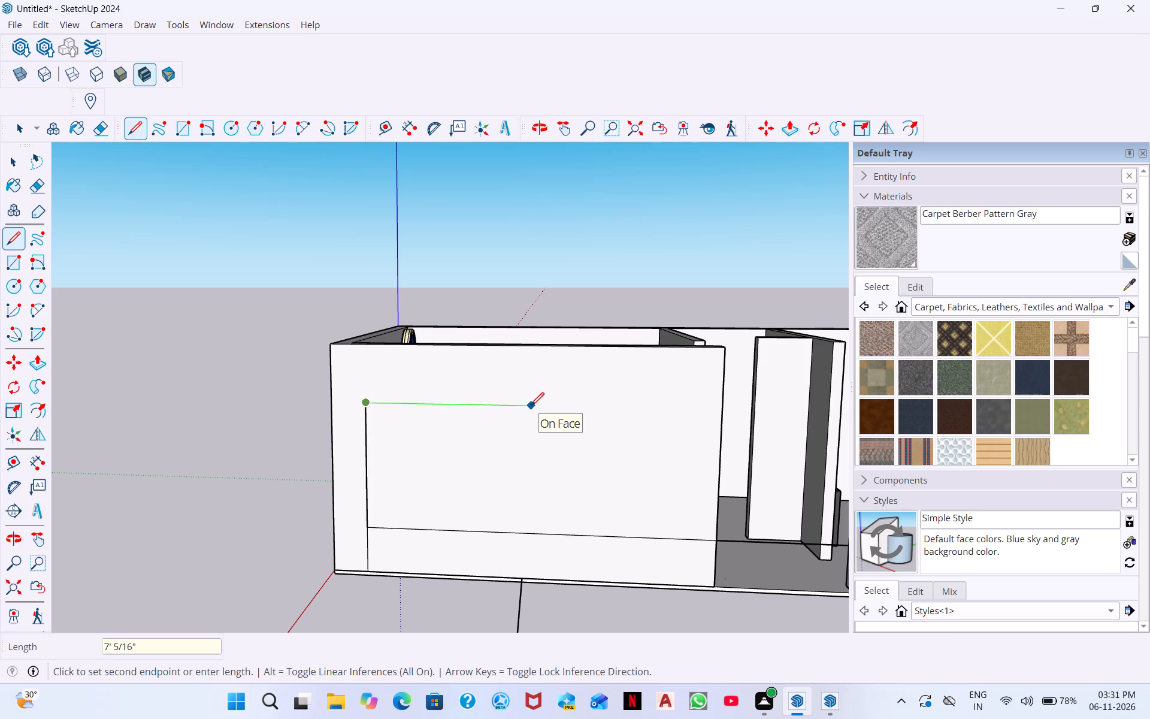
Complete the rectangle on the first front wall with a 5' top line and a 5' 6" vertical line down to the long line.
{"action": "key", "text": "5"}
{"action": "key", "text": "apostrophe"}
{"action": "key", "text": "Return"}
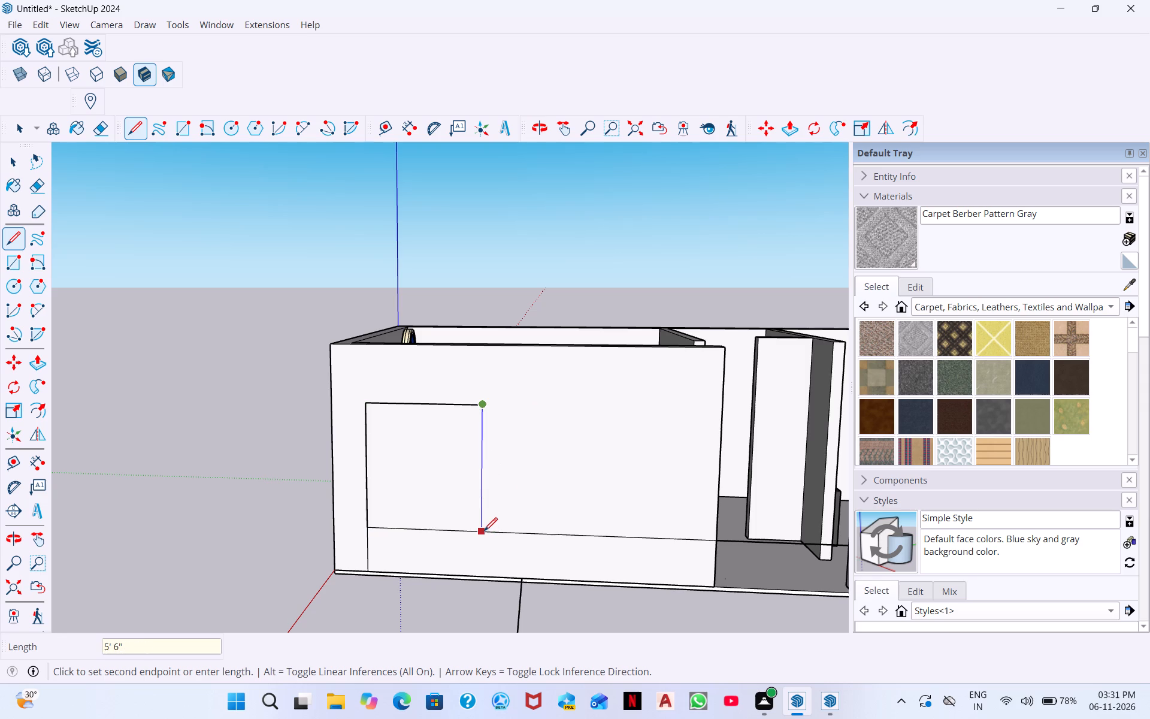
{"action": "left_click", "coordinate": [483, 532]}
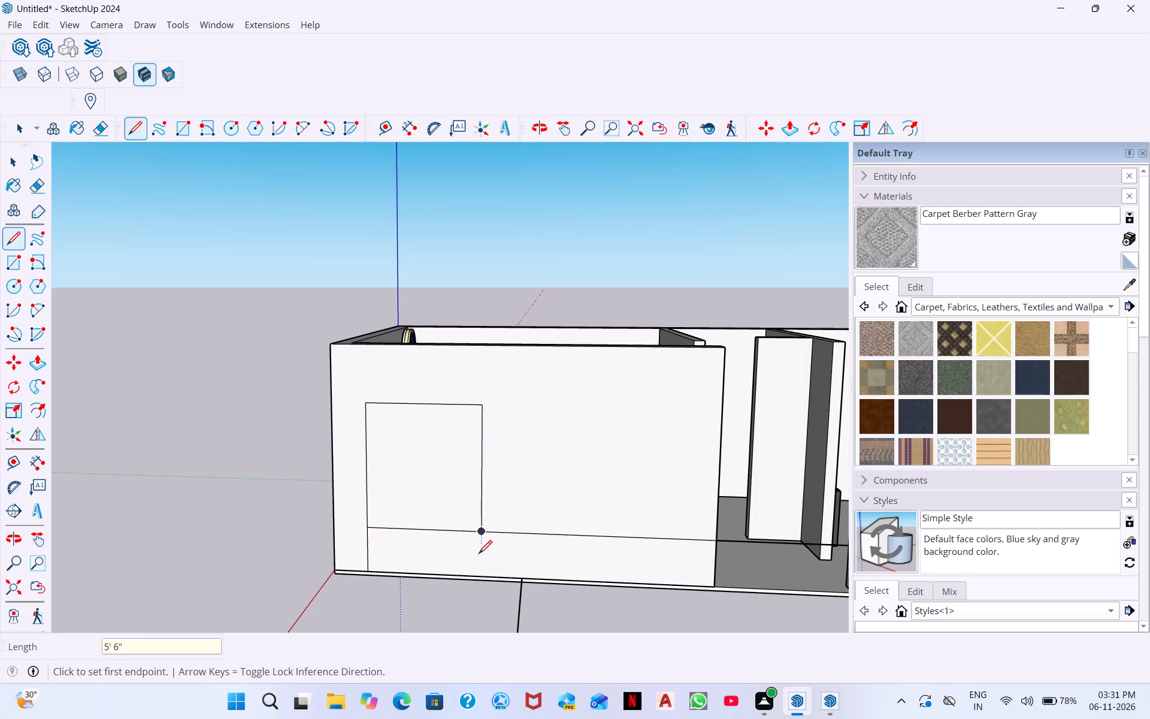
Draw a 2' vertical line from the first wall's bottom edge up to the rectangle's lower inner corner.
{"action": "left_click", "coordinate": [481, 573]}
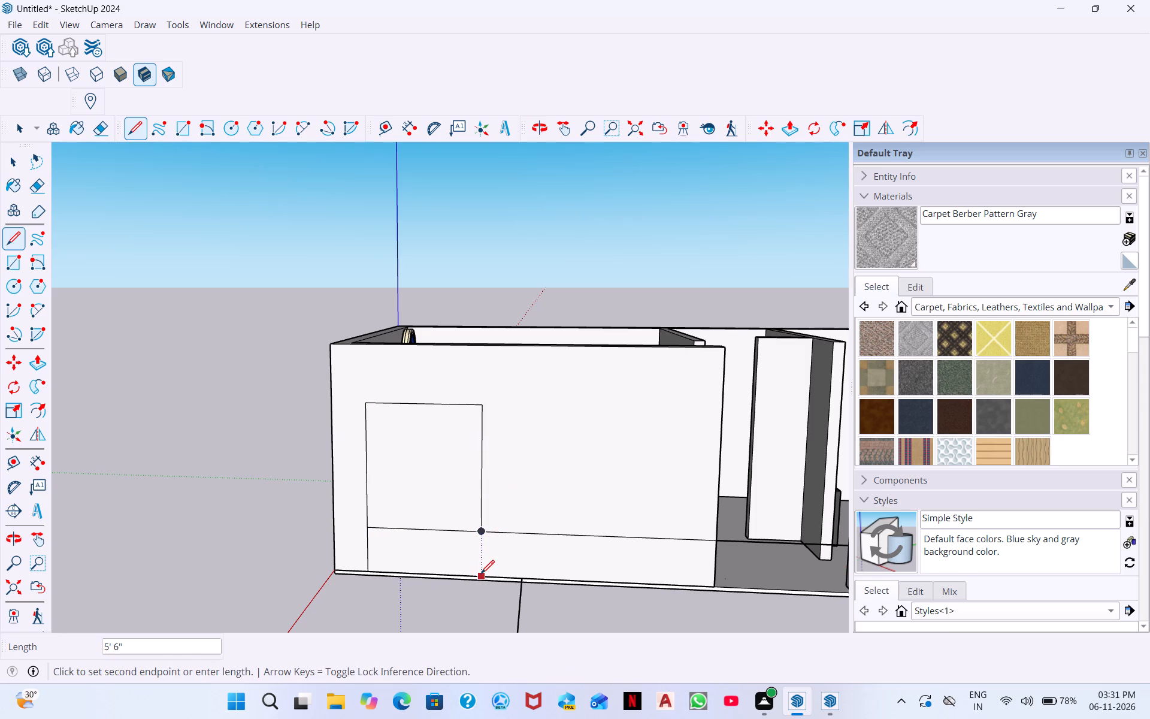
{"action": "left_click", "coordinate": [480, 533]}
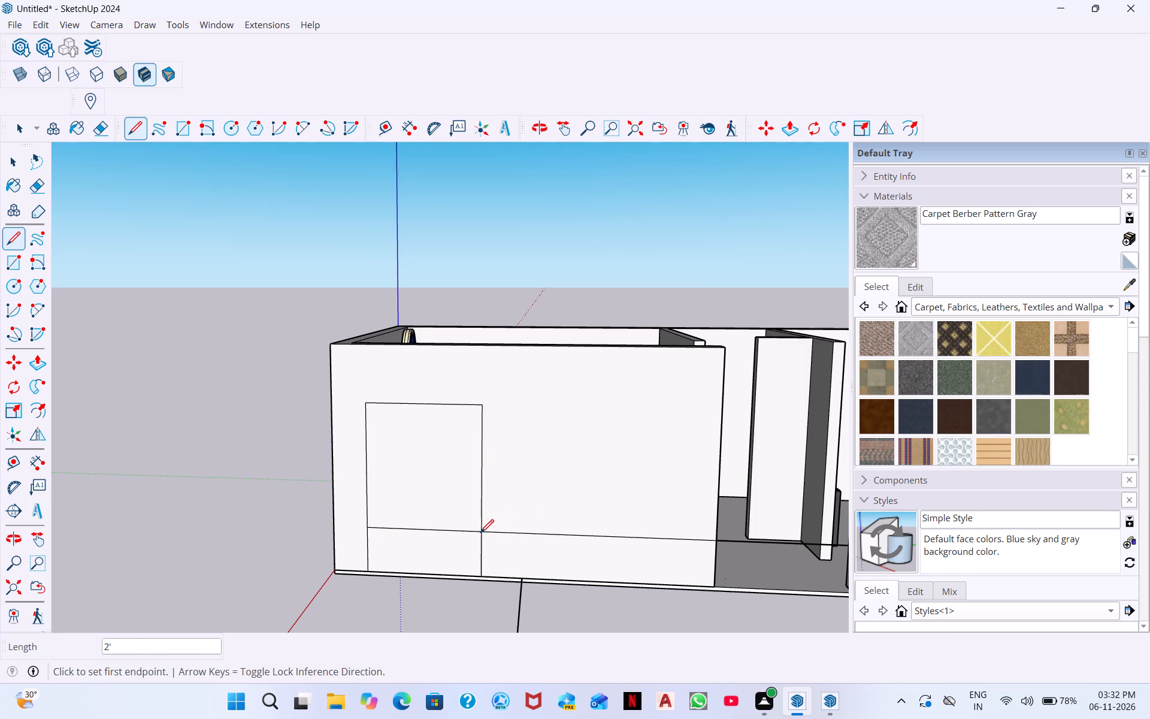
{"action": "key", "text": "Escape"}
{"action": "key", "text": "space"}
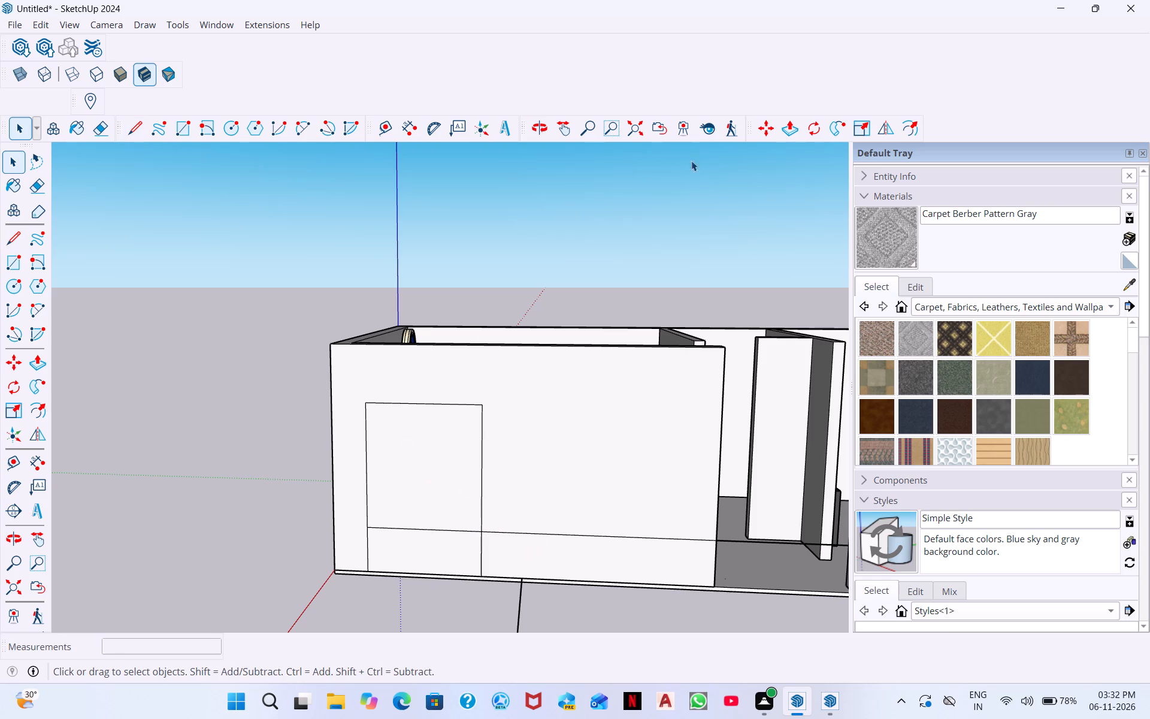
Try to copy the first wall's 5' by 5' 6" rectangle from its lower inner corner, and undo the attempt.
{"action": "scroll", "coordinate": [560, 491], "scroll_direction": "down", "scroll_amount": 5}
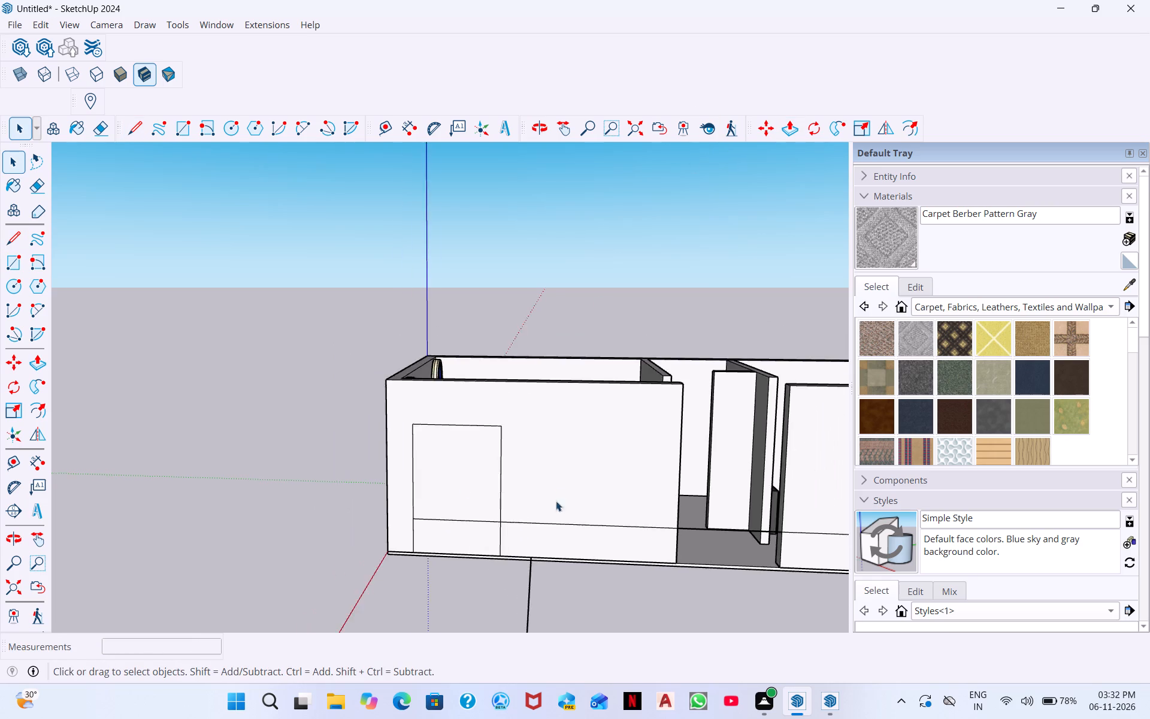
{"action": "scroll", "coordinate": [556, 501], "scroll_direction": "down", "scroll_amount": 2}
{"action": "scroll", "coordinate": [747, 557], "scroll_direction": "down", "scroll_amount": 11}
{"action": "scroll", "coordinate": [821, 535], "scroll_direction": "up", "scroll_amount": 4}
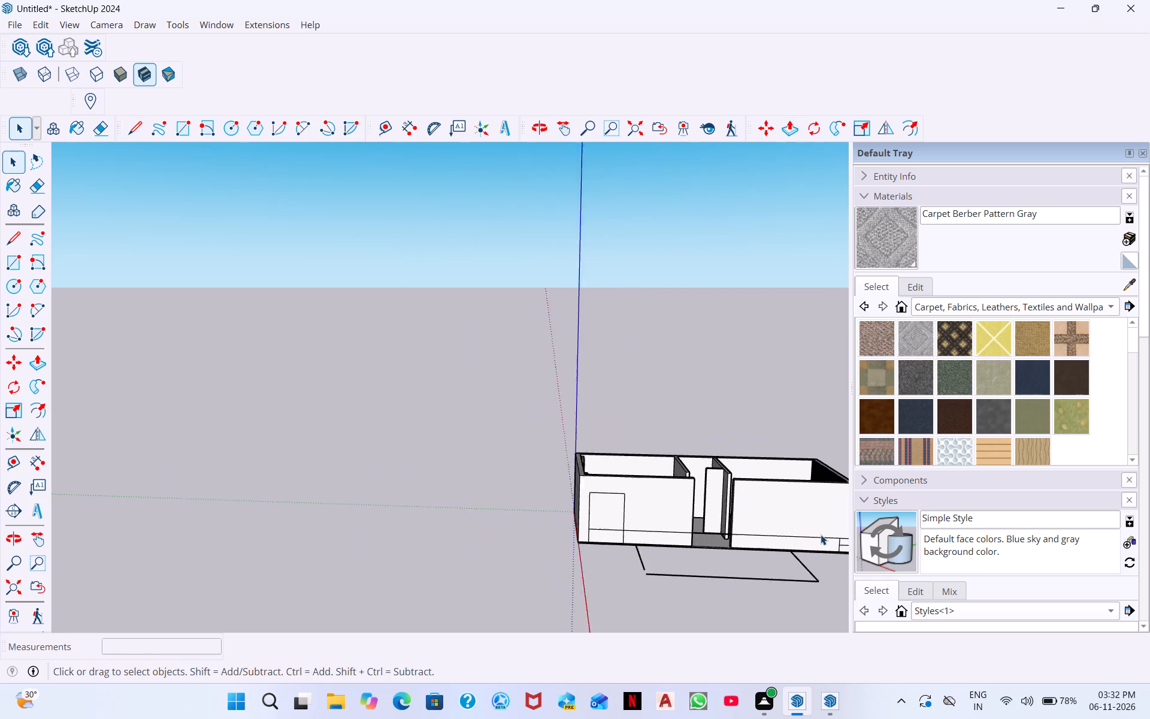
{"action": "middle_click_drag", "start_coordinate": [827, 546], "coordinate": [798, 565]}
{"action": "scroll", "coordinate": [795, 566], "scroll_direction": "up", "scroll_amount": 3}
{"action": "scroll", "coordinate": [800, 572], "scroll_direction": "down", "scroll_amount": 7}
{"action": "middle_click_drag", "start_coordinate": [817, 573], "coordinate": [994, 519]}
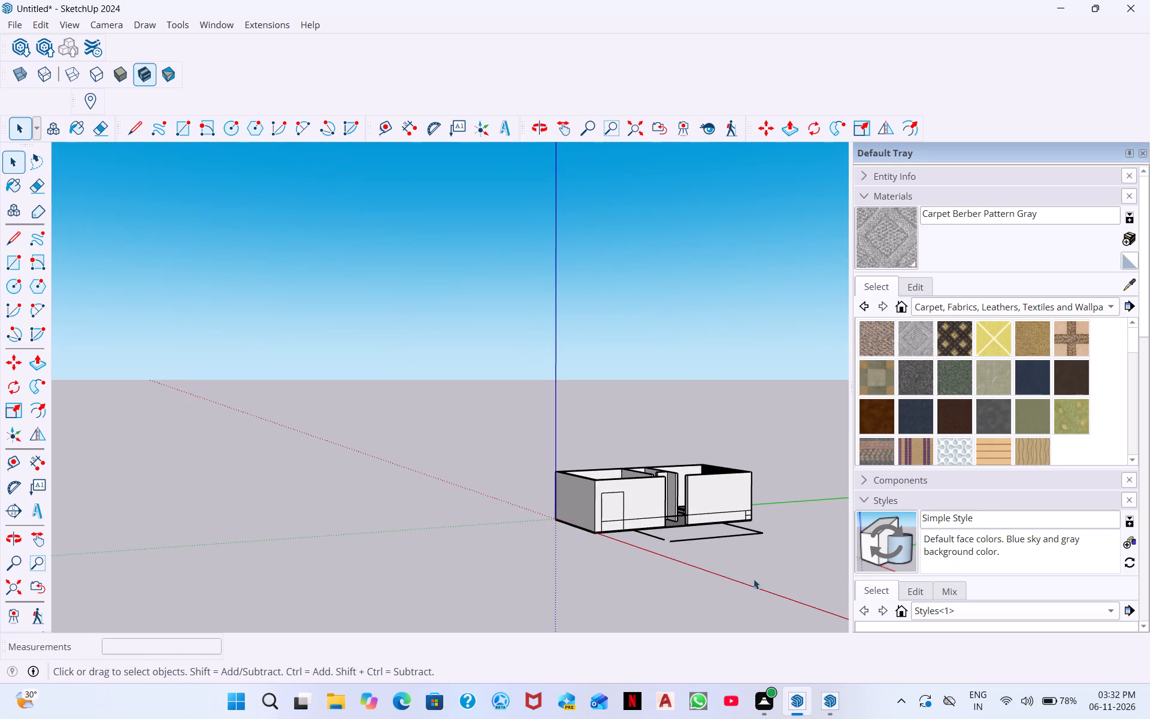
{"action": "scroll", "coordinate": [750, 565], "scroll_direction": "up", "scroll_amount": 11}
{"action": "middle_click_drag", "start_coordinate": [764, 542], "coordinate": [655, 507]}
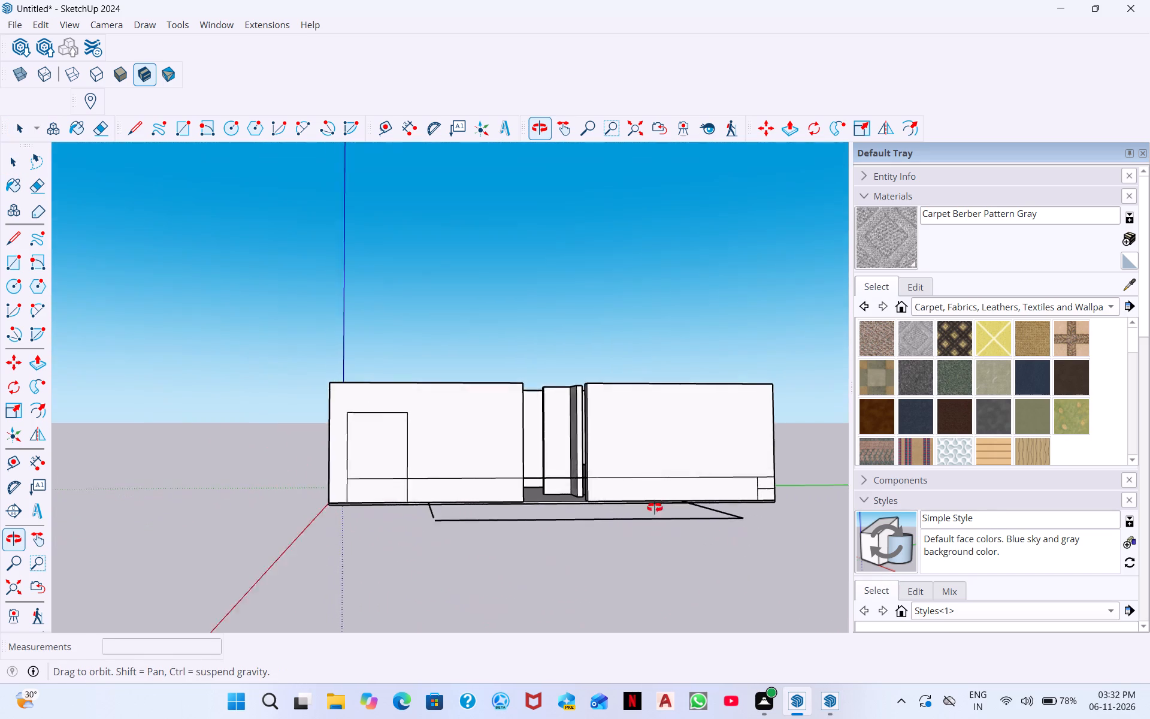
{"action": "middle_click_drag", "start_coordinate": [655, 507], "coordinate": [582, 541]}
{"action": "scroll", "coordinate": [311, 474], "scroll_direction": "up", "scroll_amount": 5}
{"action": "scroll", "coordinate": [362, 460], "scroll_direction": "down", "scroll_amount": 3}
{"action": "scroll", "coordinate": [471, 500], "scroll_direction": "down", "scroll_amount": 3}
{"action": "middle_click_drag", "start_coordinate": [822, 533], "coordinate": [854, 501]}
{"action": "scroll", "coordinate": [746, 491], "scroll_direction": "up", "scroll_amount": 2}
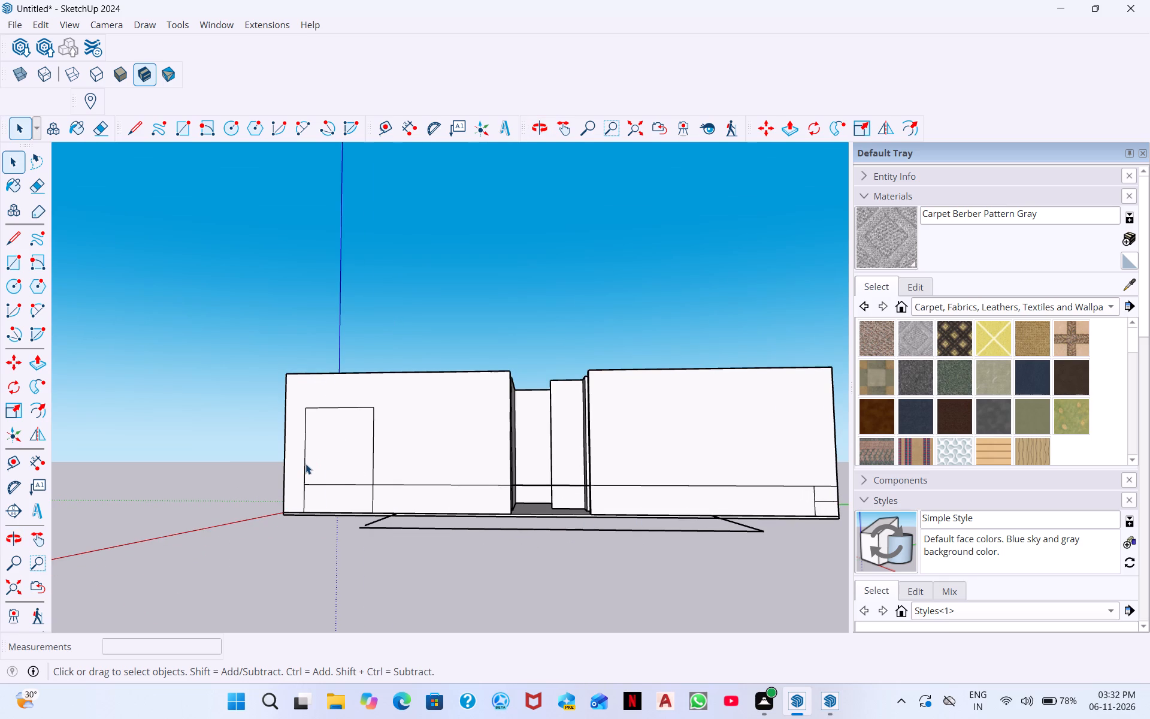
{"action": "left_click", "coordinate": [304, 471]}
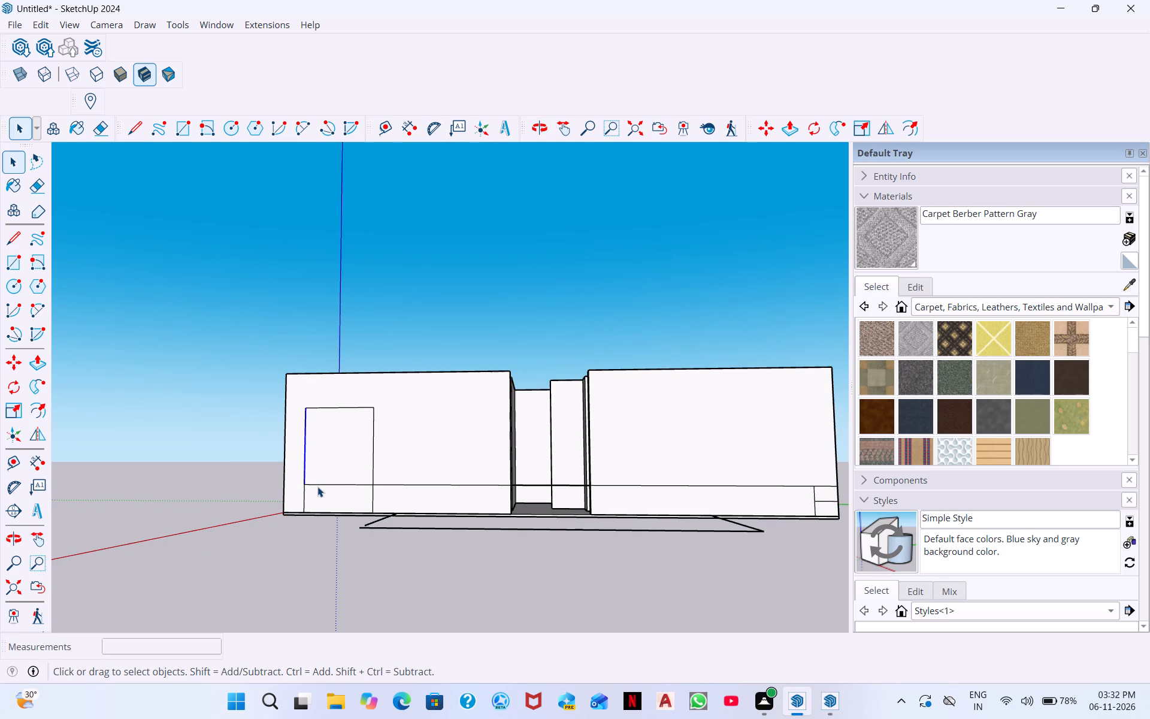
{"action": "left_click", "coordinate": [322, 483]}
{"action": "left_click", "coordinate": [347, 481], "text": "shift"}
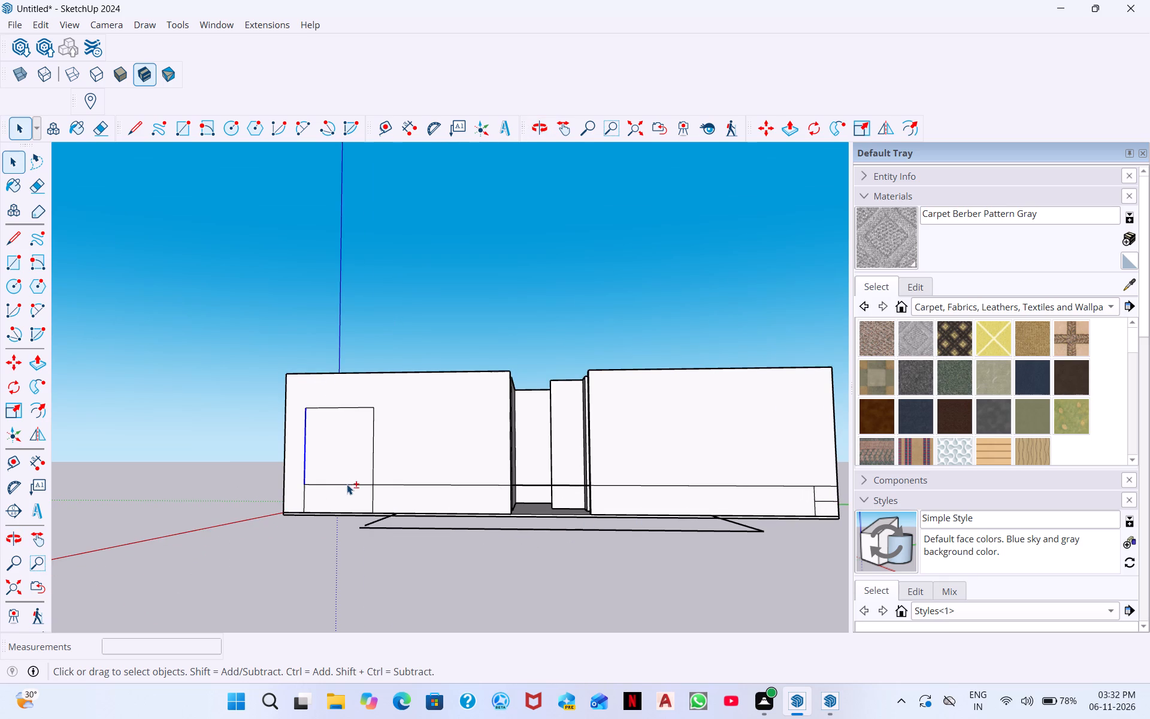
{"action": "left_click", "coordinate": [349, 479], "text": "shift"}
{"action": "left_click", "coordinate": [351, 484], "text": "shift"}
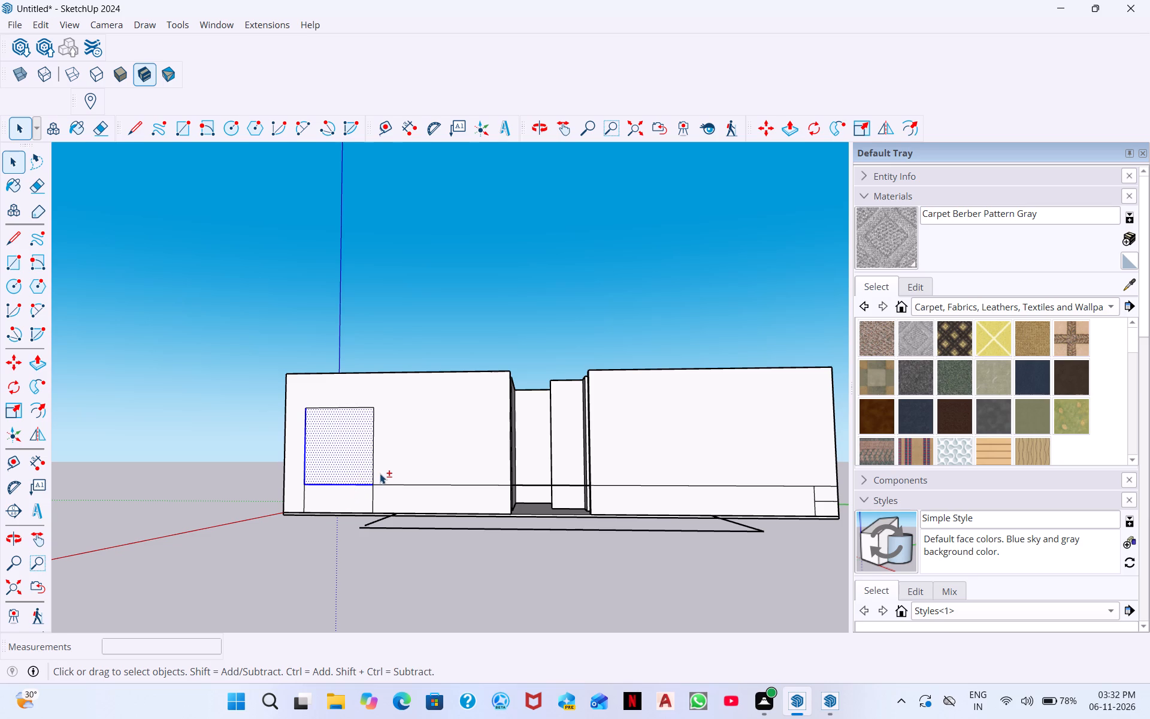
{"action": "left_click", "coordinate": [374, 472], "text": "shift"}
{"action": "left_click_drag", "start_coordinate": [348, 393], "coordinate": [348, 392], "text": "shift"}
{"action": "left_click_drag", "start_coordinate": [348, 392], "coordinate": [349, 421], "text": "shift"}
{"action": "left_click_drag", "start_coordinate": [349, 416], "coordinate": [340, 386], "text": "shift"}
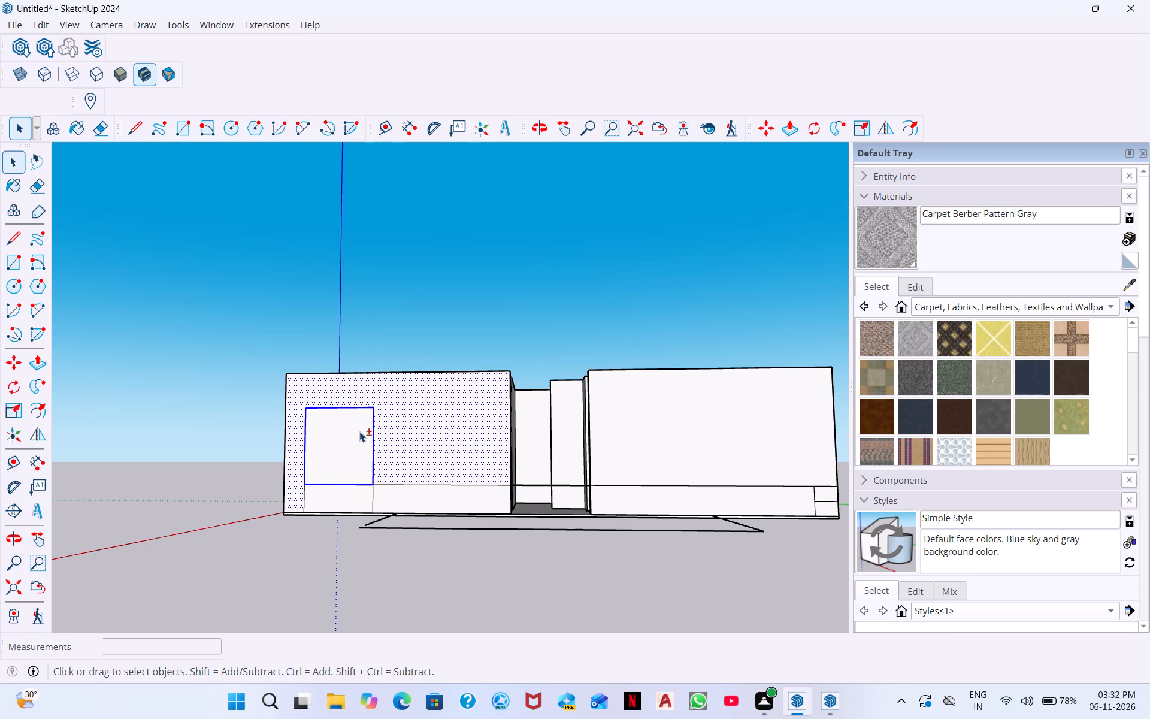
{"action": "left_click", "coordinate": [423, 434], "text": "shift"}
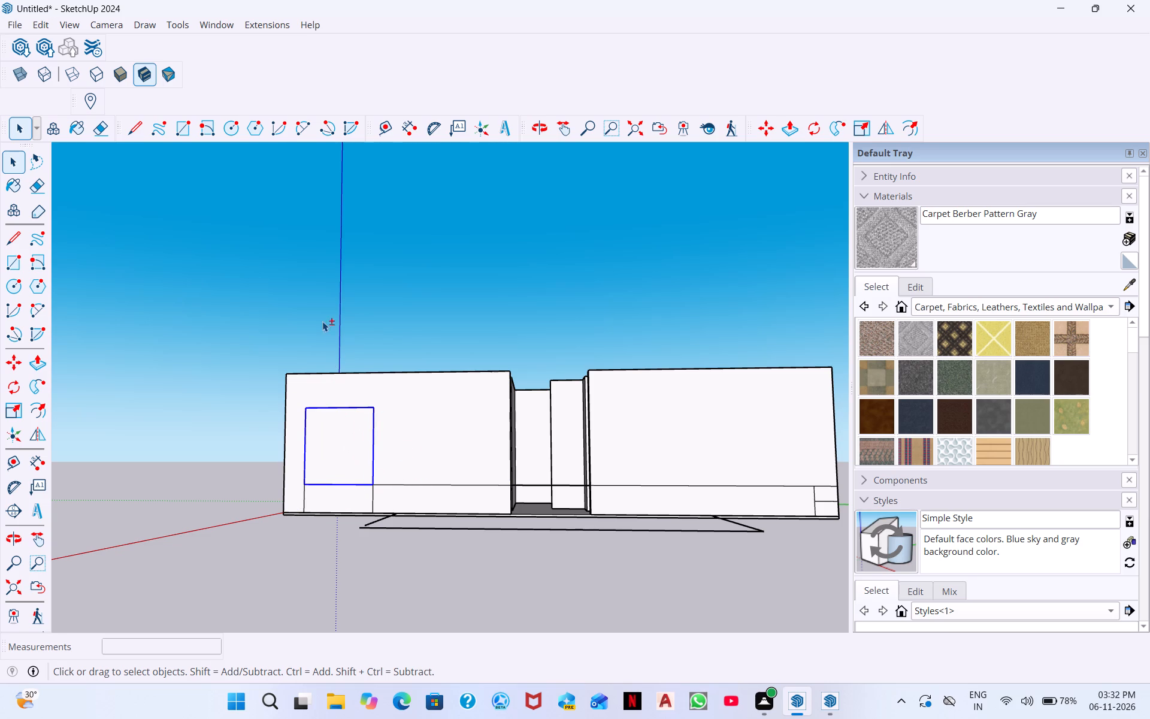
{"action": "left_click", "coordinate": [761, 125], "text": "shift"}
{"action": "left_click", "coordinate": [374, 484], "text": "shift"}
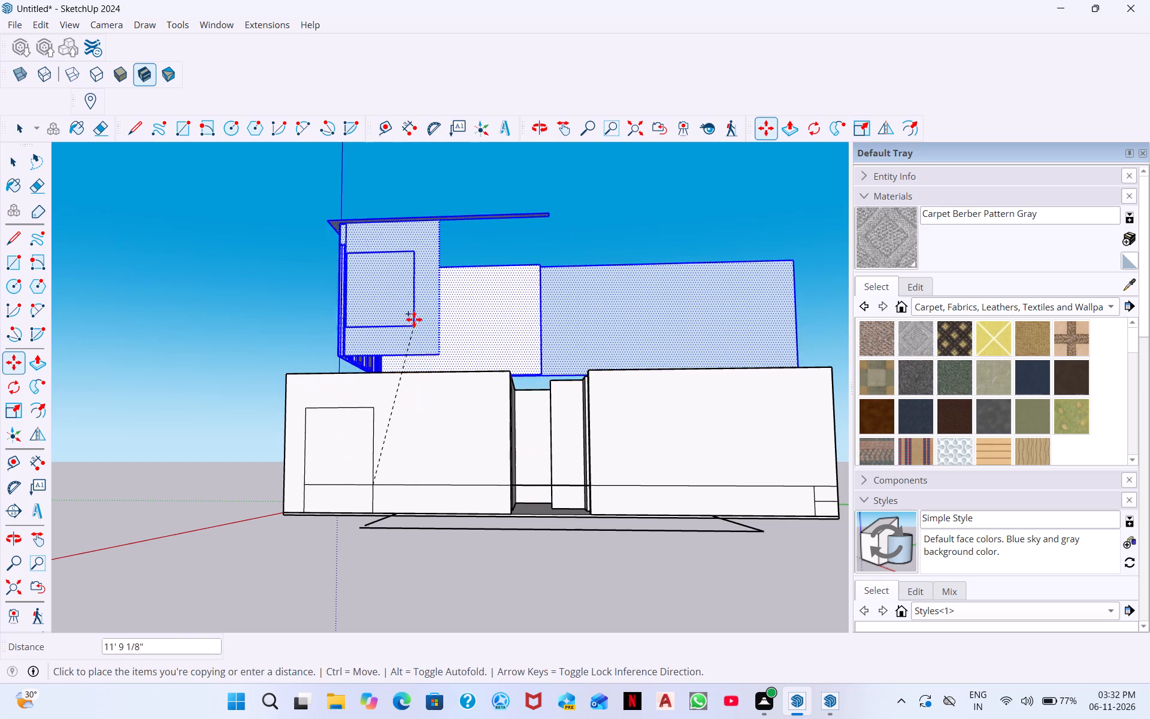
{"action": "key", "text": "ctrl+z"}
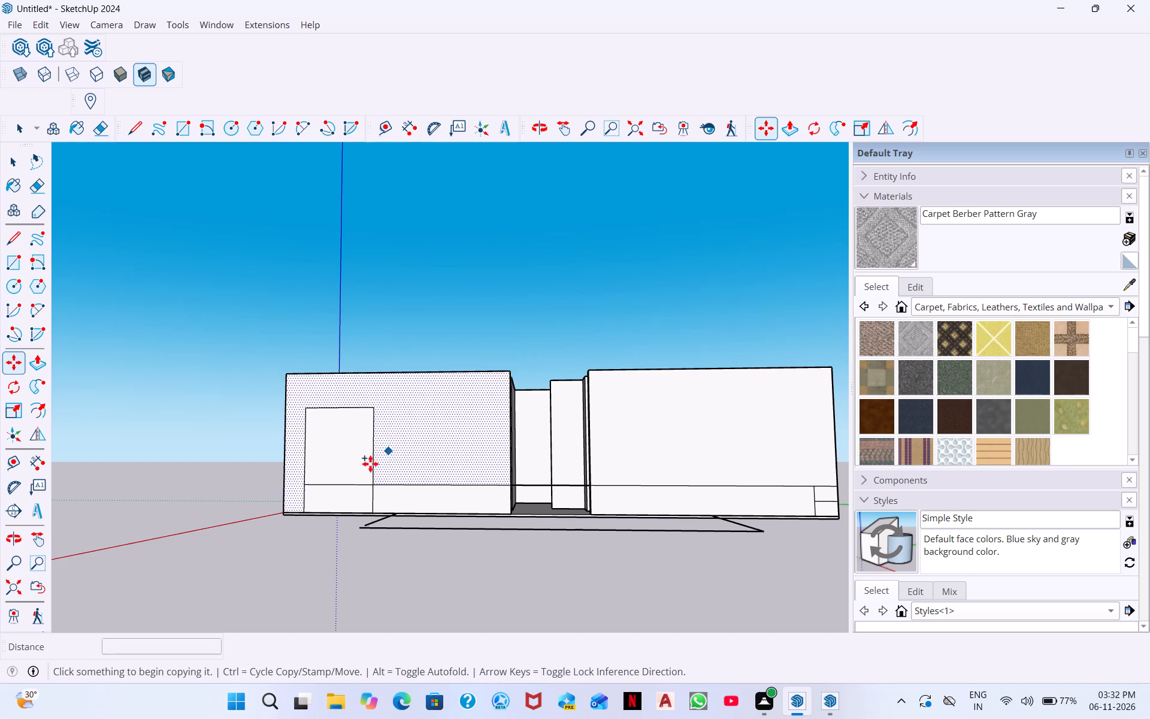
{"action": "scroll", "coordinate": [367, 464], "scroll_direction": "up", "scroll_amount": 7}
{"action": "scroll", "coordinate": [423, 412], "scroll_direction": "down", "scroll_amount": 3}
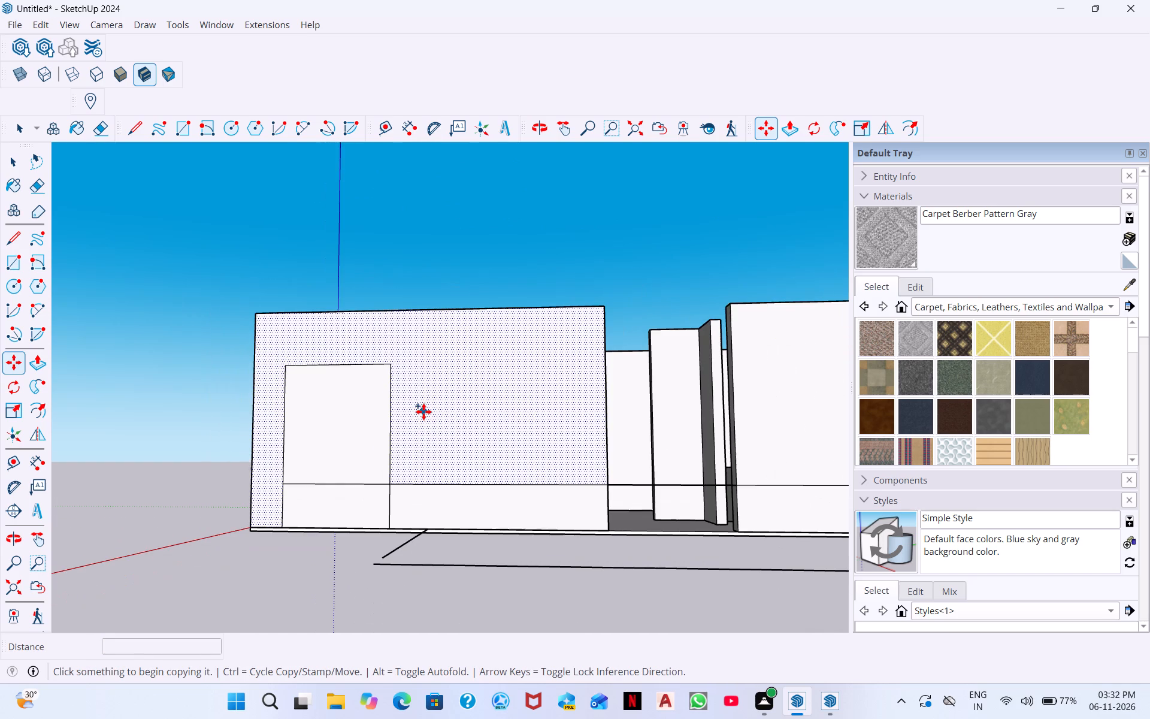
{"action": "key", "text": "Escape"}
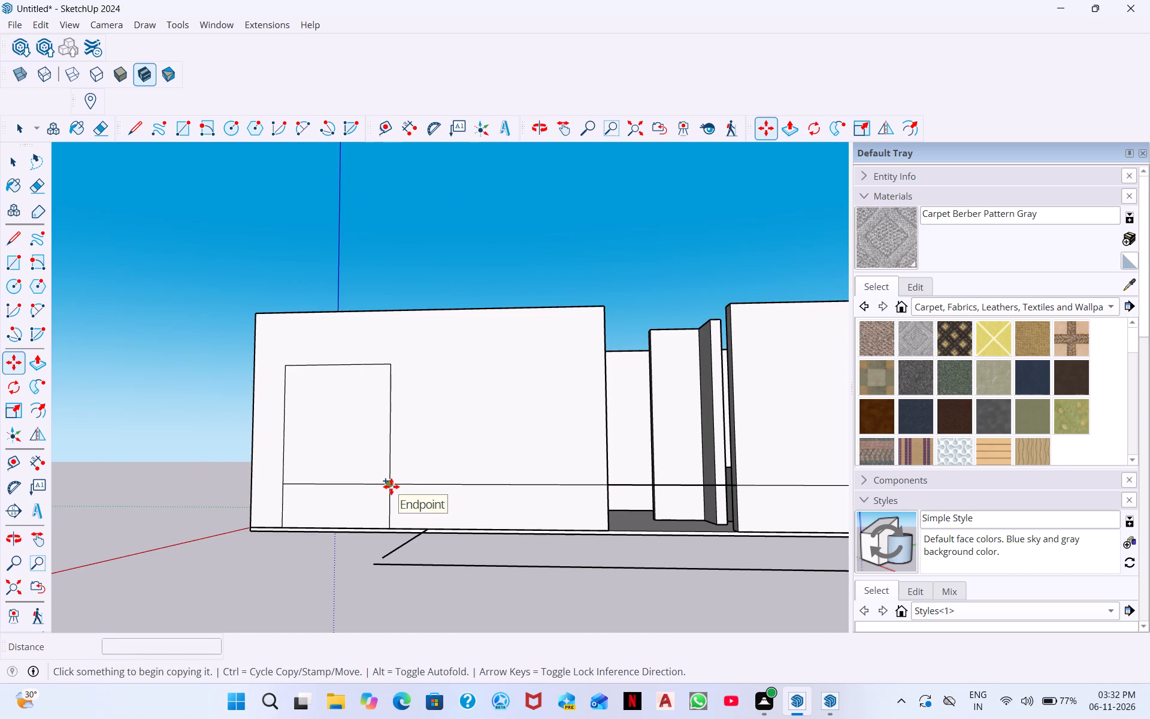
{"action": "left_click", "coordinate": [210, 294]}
Copy the rectangle's four edges 30' along to the second front wall, placing its lower outer corner where the long line meets the short vertical line.
{"action": "key", "text": "space"}
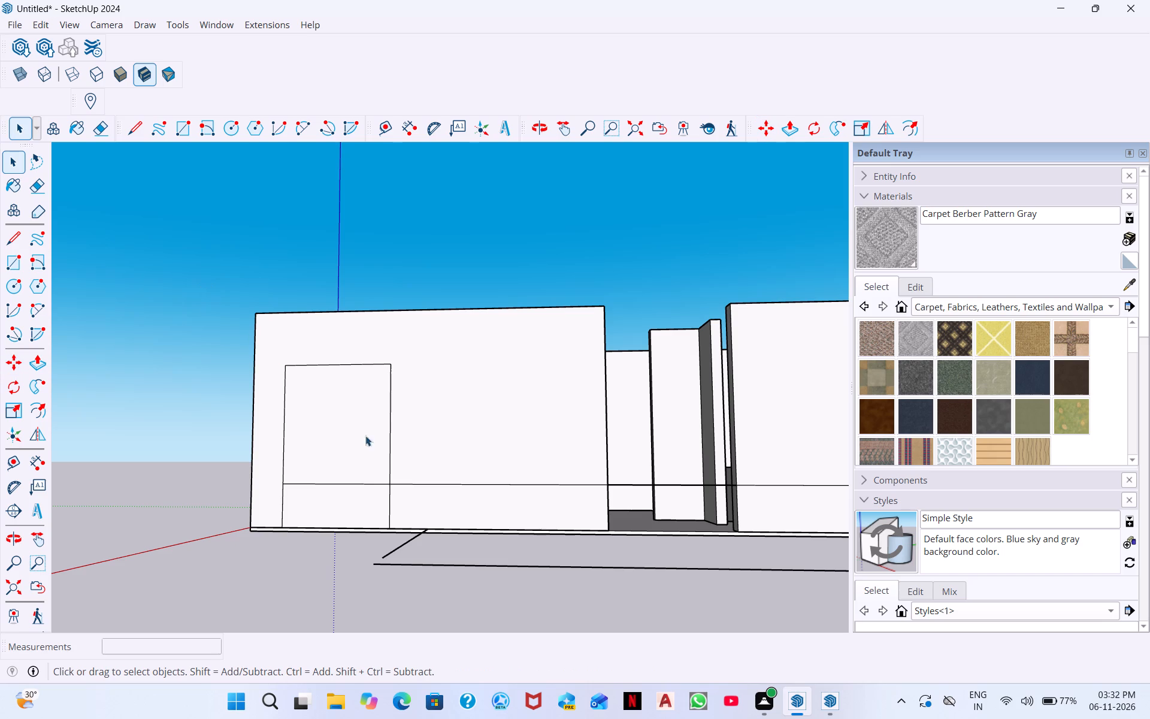
{"action": "left_click", "coordinate": [282, 459]}
{"action": "left_click", "coordinate": [346, 364], "text": "shift"}
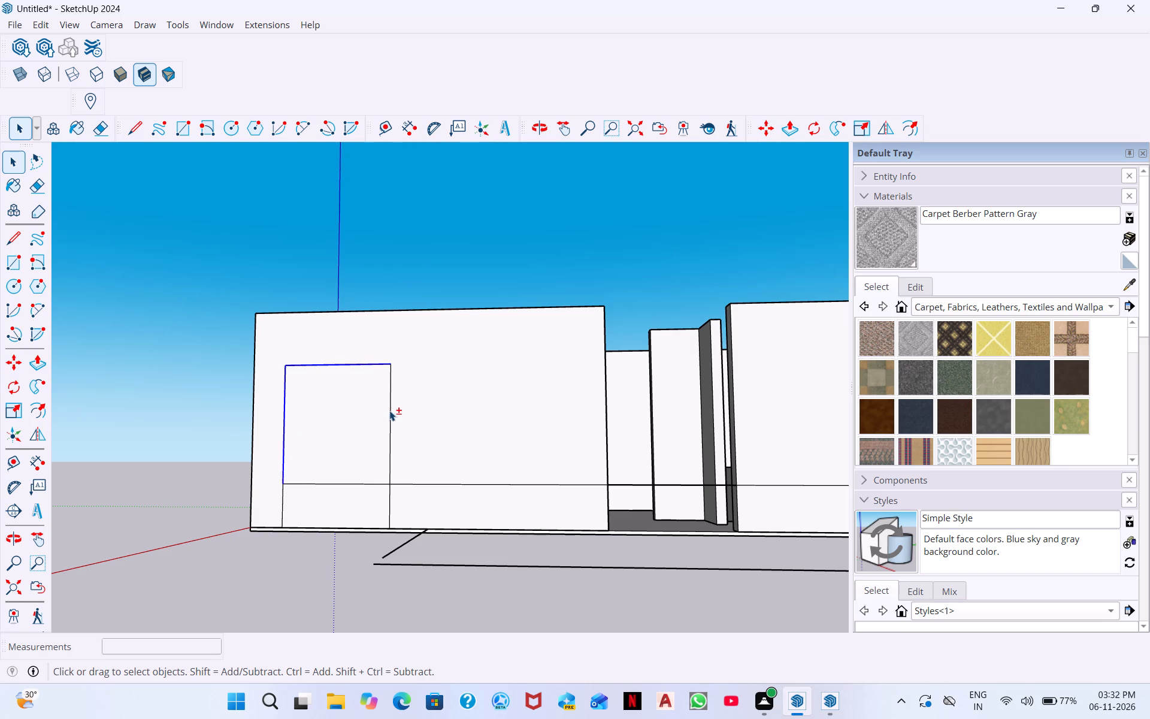
{"action": "left_click", "coordinate": [389, 410], "text": "shift"}
{"action": "left_click", "coordinate": [355, 484], "text": "shift"}
{"action": "left_click", "coordinate": [770, 134]}
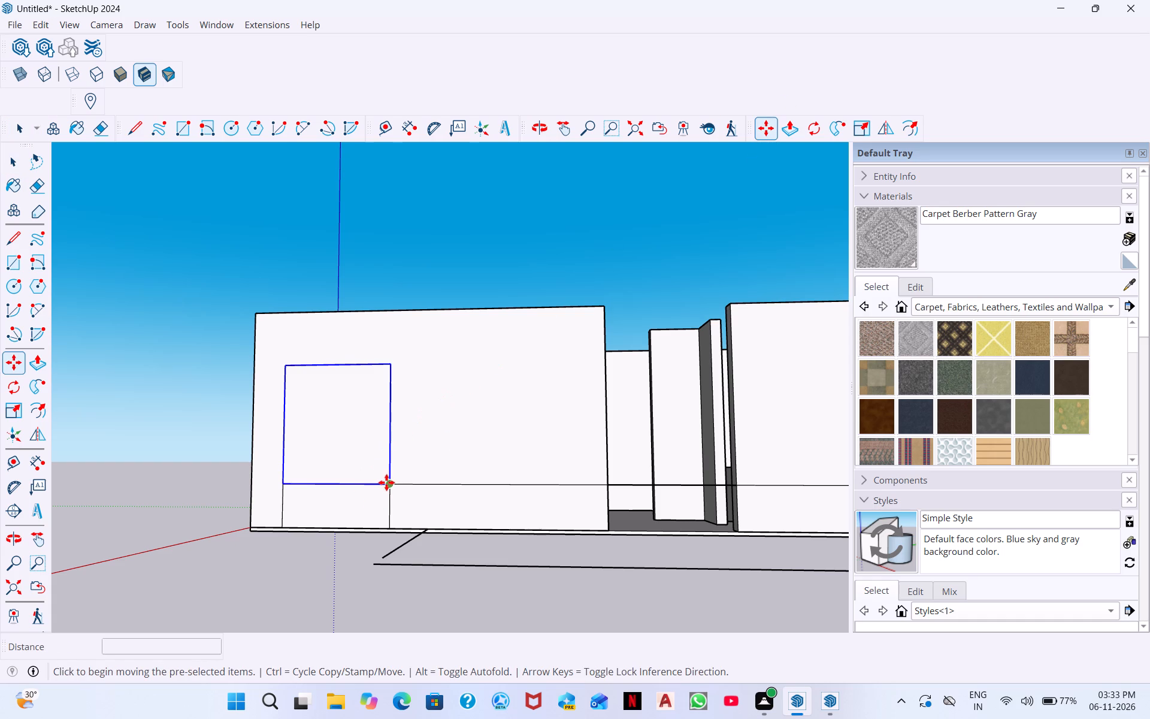
{"action": "left_click", "coordinate": [389, 482]}
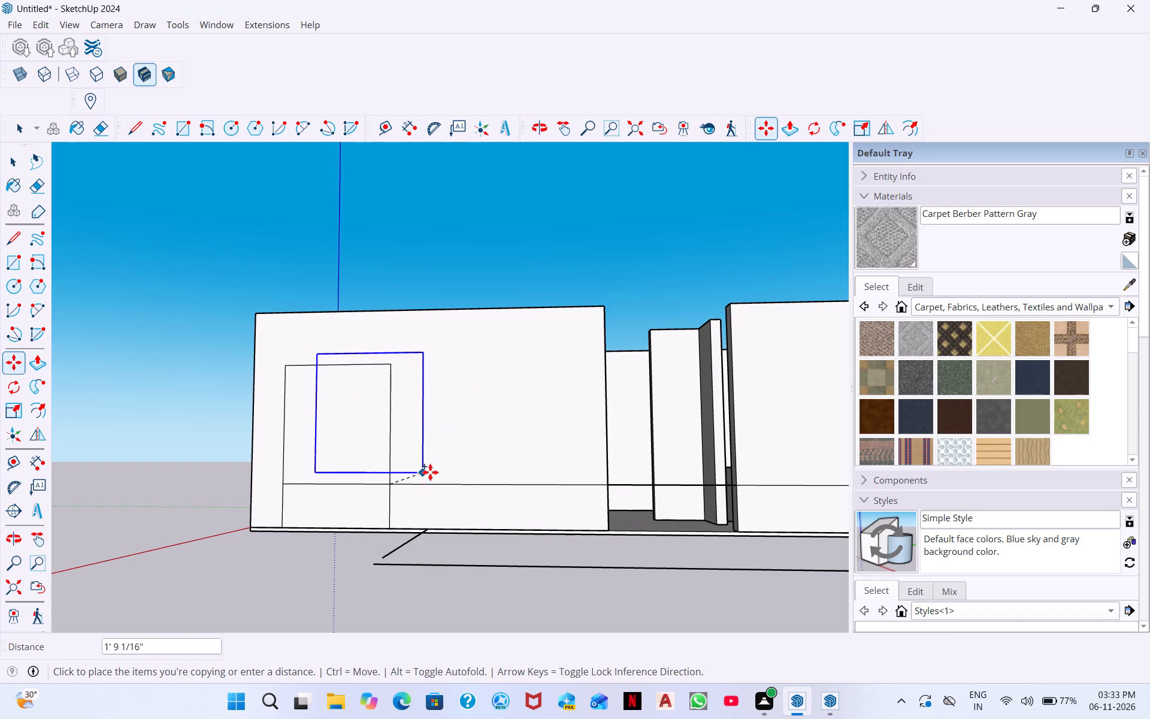
{"action": "scroll", "coordinate": [763, 478], "scroll_direction": "down", "scroll_amount": 7}
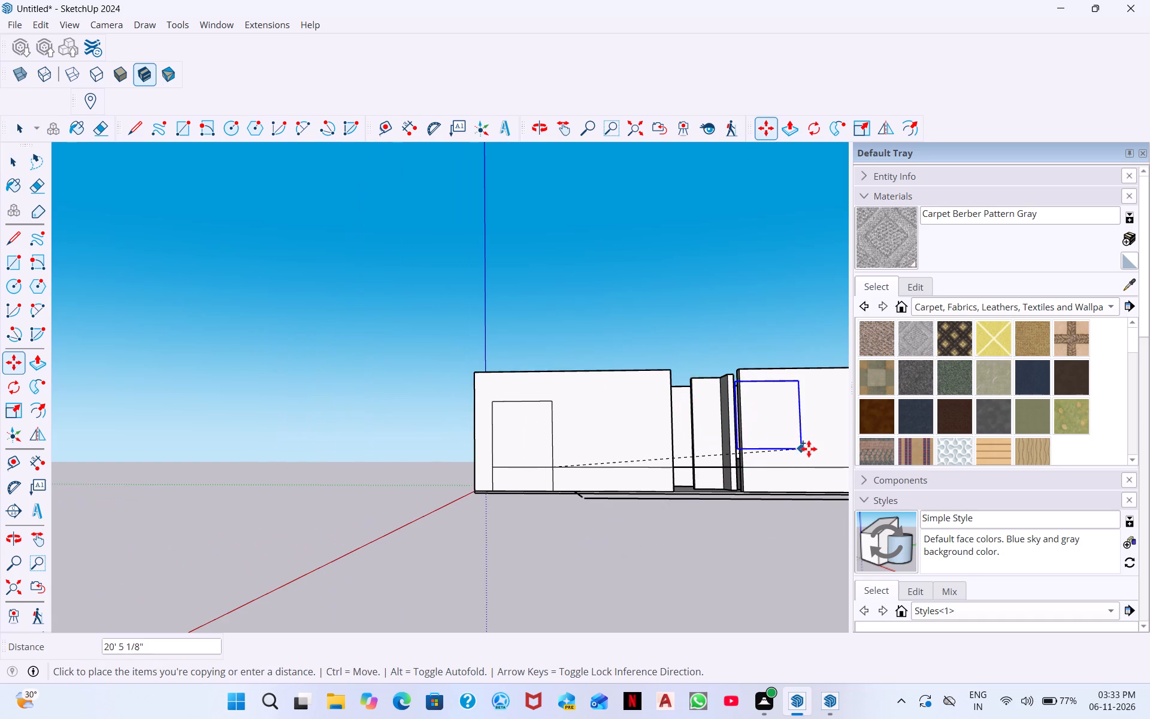
{"action": "middle_click_drag", "start_coordinate": [809, 449], "coordinate": [888, 450]}
{"action": "scroll", "coordinate": [716, 466], "scroll_direction": "down", "scroll_amount": 7}
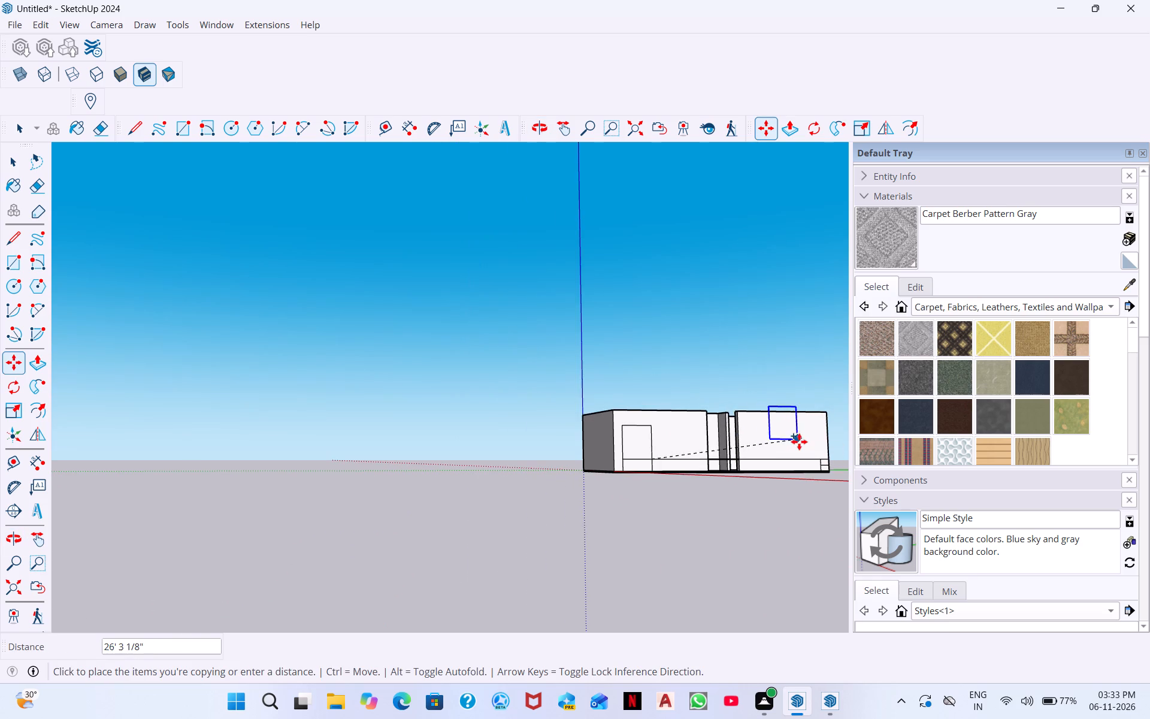
{"action": "scroll", "coordinate": [799, 442], "scroll_direction": "up", "scroll_amount": 12}
{"action": "middle_click_drag", "start_coordinate": [848, 493], "coordinate": [913, 485]}
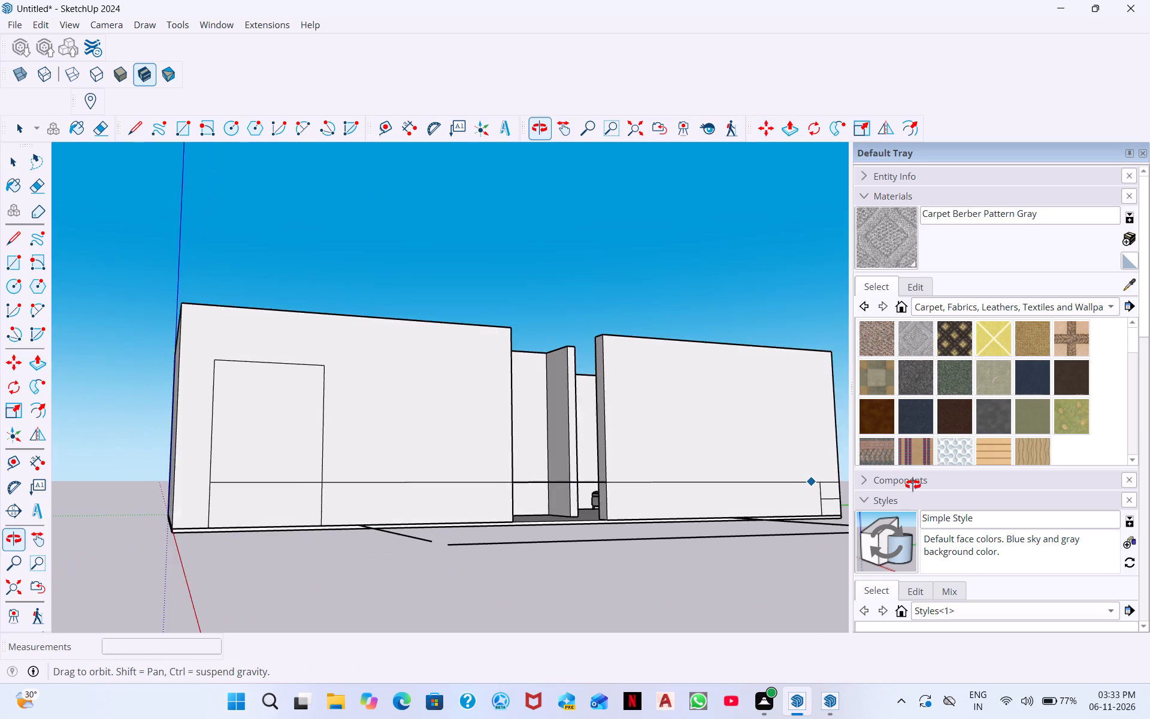
{"action": "middle_click_drag", "start_coordinate": [913, 485], "coordinate": [908, 486]}
{"action": "scroll", "coordinate": [821, 472], "scroll_direction": "up", "scroll_amount": 13}
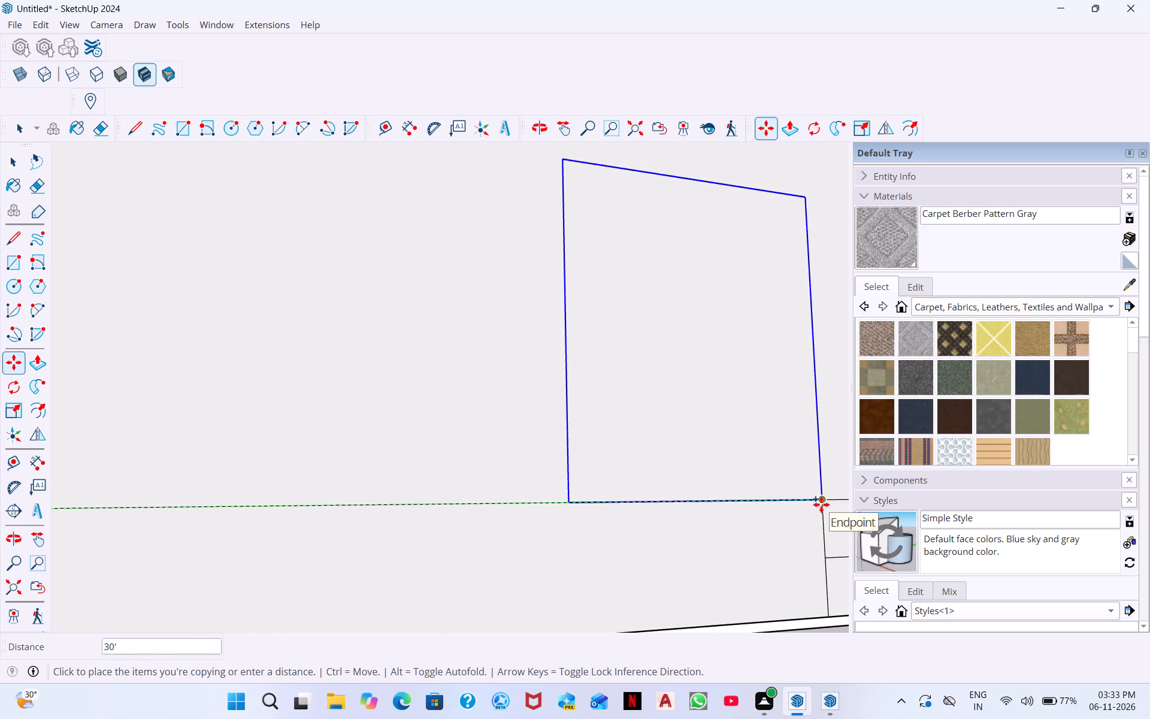
{"action": "left_click", "coordinate": [821, 504]}
{"action": "scroll", "coordinate": [603, 416], "scroll_direction": "down", "scroll_amount": 10}
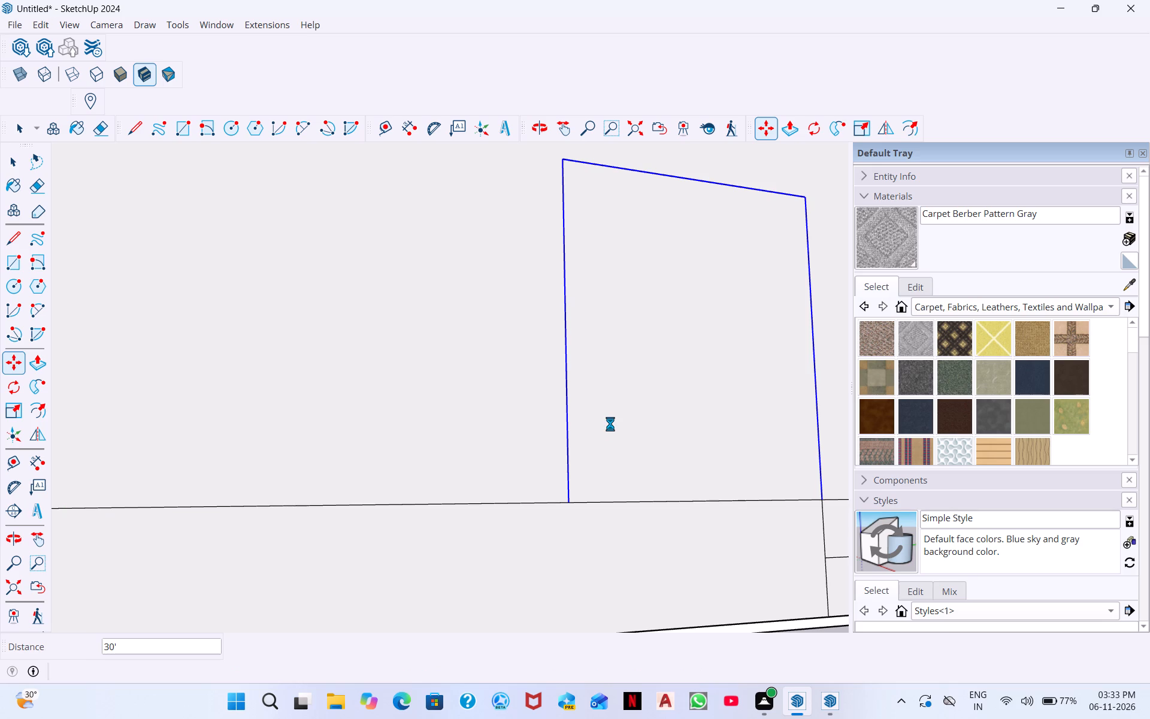
{"action": "key", "text": "Escape"}
{"action": "scroll", "coordinate": [610, 424], "scroll_direction": "down", "scroll_amount": 9}
{"action": "scroll", "coordinate": [598, 484], "scroll_direction": "down", "scroll_amount": 7}
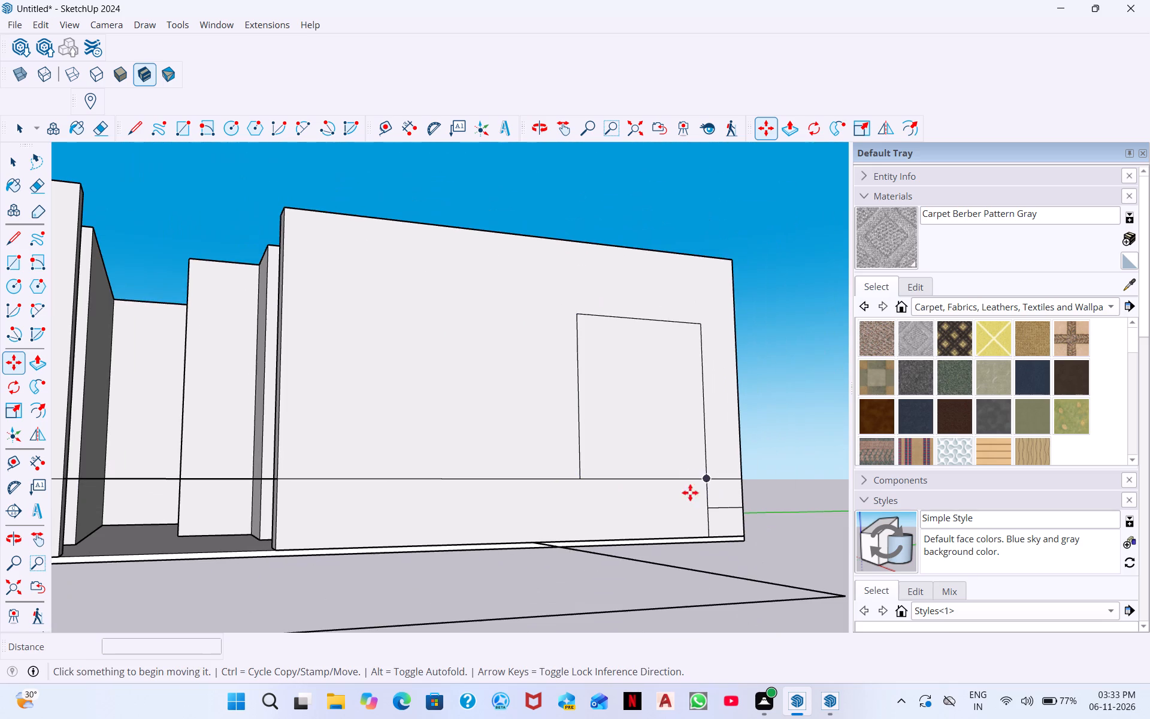
{"action": "key", "text": "space"}
{"action": "scroll", "coordinate": [561, 473], "scroll_direction": "down", "scroll_amount": 1}
{"action": "middle_click_drag", "start_coordinate": [528, 485], "coordinate": [394, 478]}
{"action": "scroll", "coordinate": [270, 431], "scroll_direction": "down", "scroll_amount": 3}
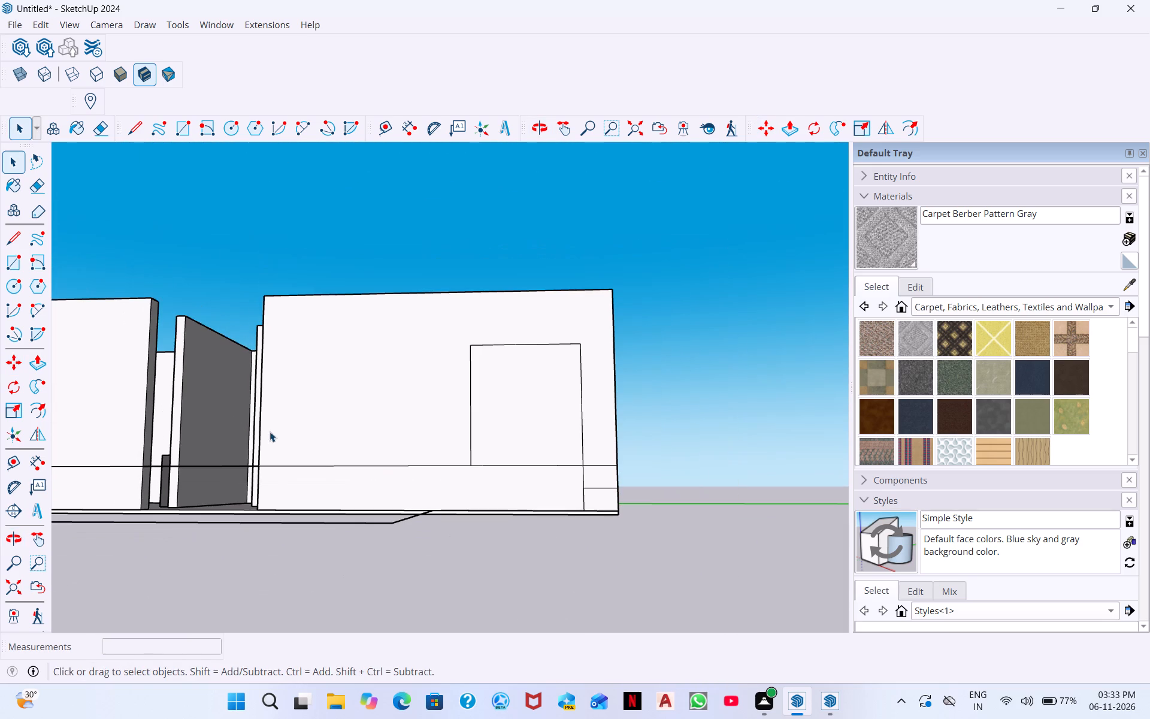
Erase the long band line and the short helper lines around the 5' by 5' 6" rectangle on the second front wall.
{"action": "left_click", "coordinate": [104, 132]}
{"action": "left_click", "coordinate": [225, 469]}
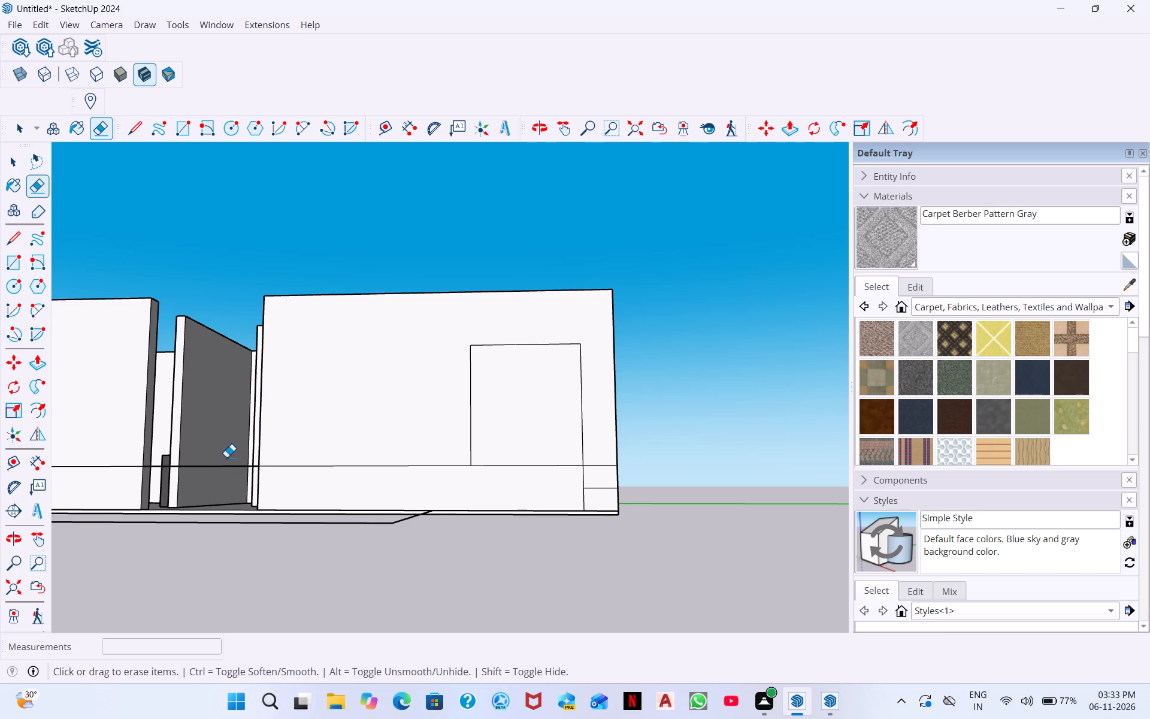
{"action": "middle_click_drag", "start_coordinate": [226, 467], "coordinate": [234, 571]}
{"action": "left_click_drag", "start_coordinate": [234, 496], "coordinate": [229, 533]}
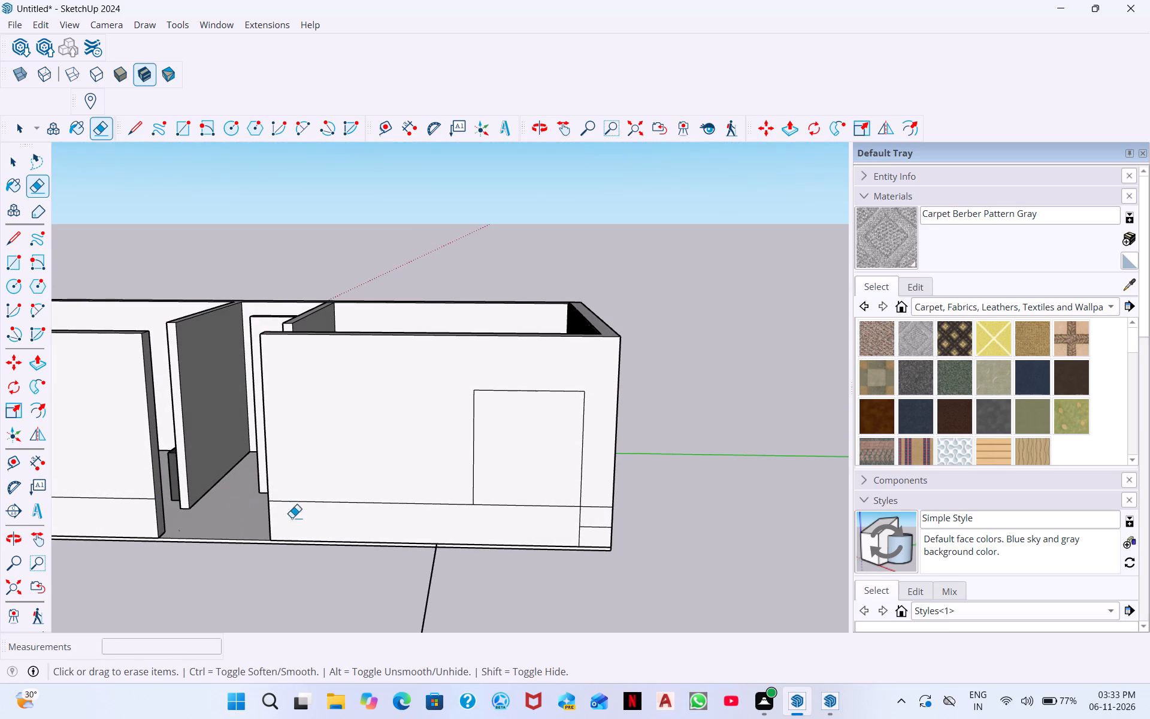
{"action": "left_click_drag", "start_coordinate": [302, 499], "coordinate": [300, 513]}
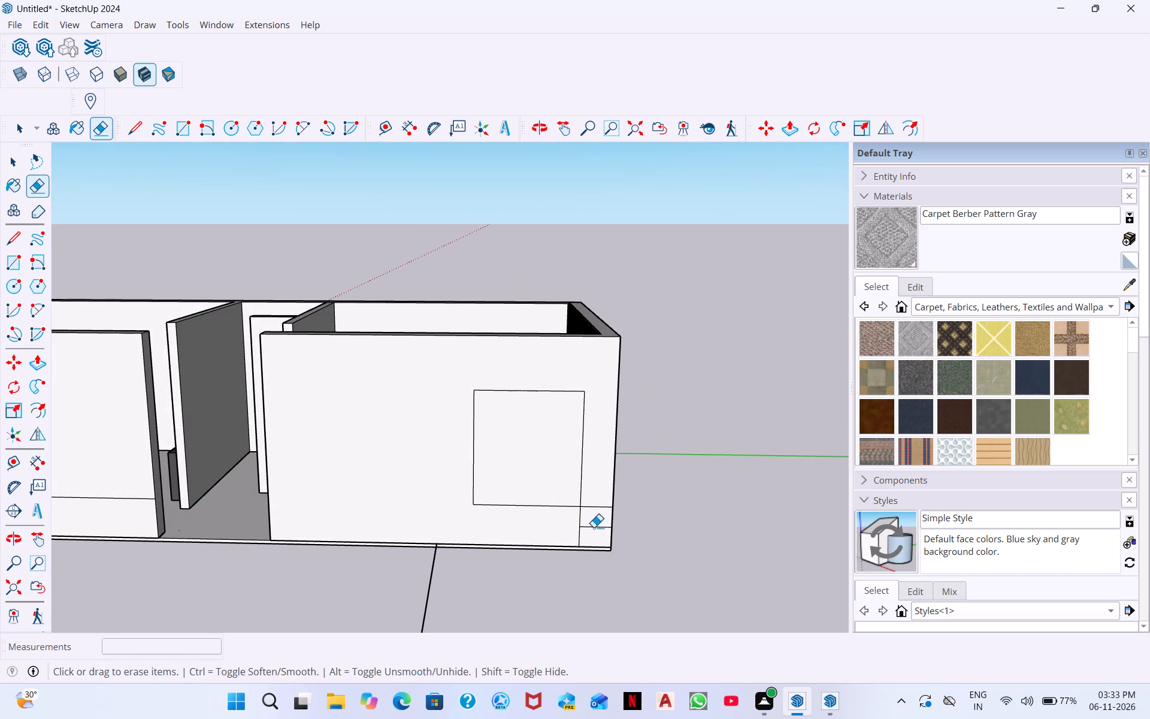
{"action": "left_click", "coordinate": [594, 527]}
{"action": "left_click", "coordinate": [600, 510]}
{"action": "left_click", "coordinate": [582, 525]}
Erase the band line and the short vertical helper lines around the rectangle on the first front wall.
{"action": "scroll", "coordinate": [276, 399], "scroll_direction": "down", "scroll_amount": 4}
{"action": "scroll", "coordinate": [423, 487], "scroll_direction": "down", "scroll_amount": 3}
{"action": "middle_click_drag", "start_coordinate": [555, 502], "coordinate": [606, 451]}
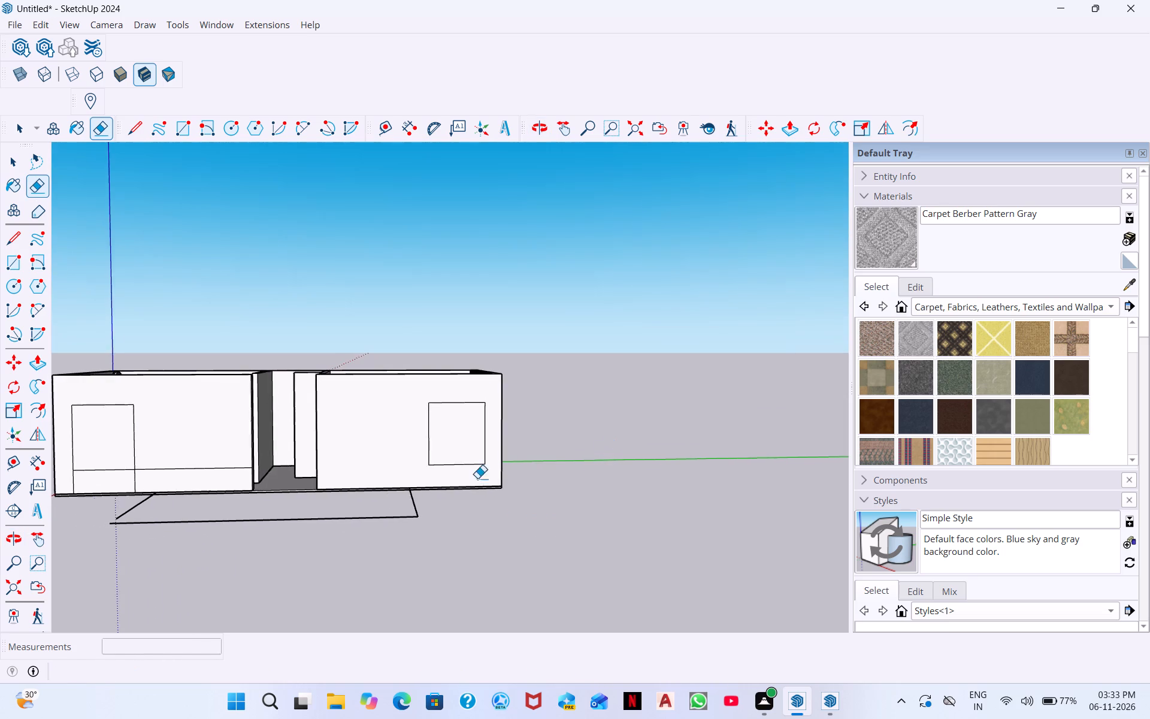
{"action": "scroll", "coordinate": [40, 440], "scroll_direction": "up", "scroll_amount": 3}
{"action": "left_click", "coordinate": [187, 476]}
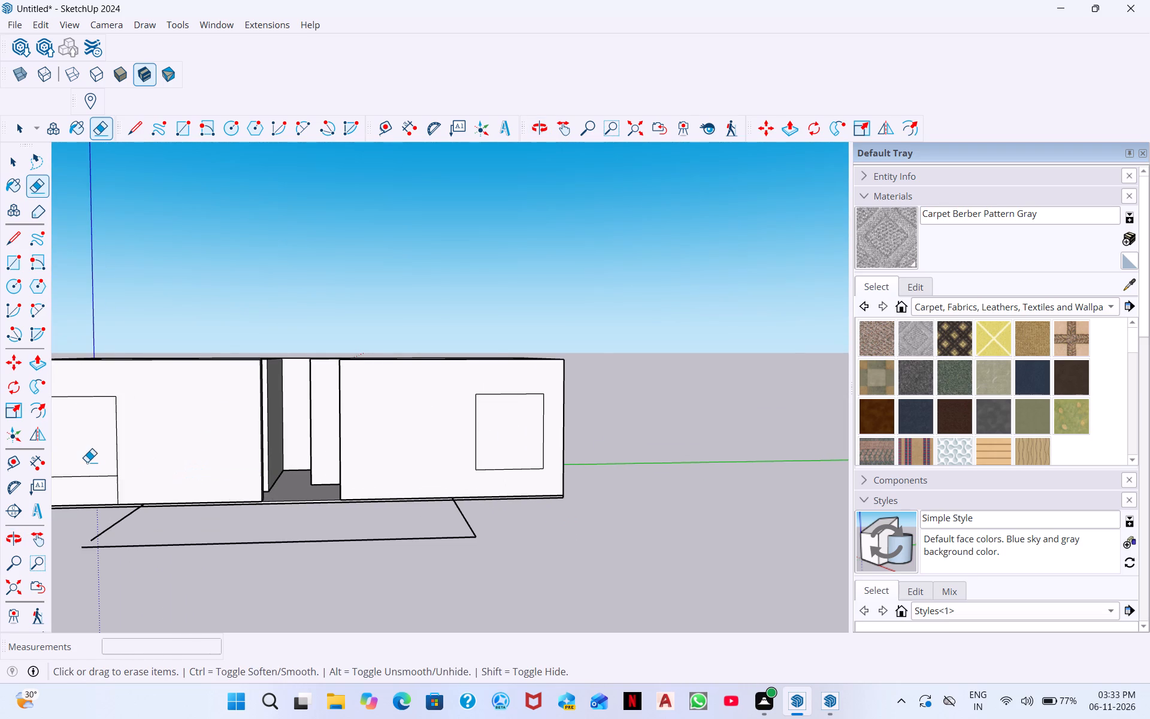
{"action": "scroll", "coordinate": [87, 462], "scroll_direction": "down", "scroll_amount": 1}
{"action": "middle_click_drag", "start_coordinate": [217, 470], "coordinate": [86, 449]}
{"action": "scroll", "coordinate": [84, 448], "scroll_direction": "up", "scroll_amount": 4}
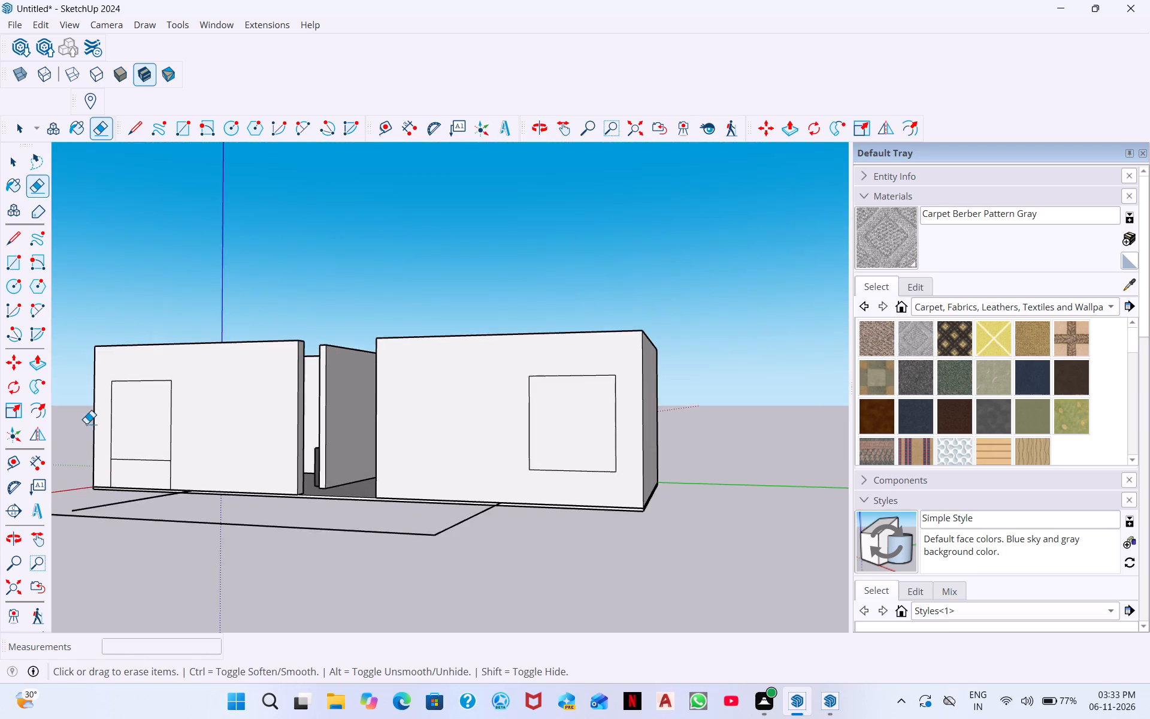
{"action": "scroll", "coordinate": [86, 424], "scroll_direction": "up", "scroll_amount": 5}
{"action": "left_click", "coordinate": [95, 467]}
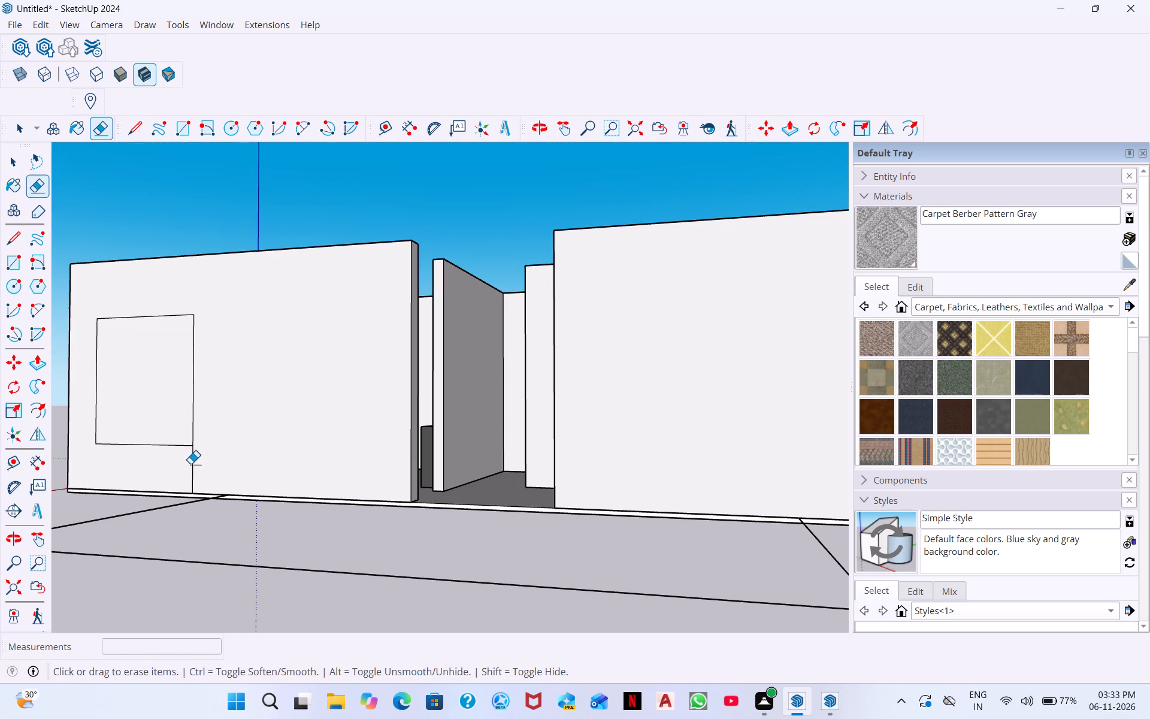
{"action": "left_click", "coordinate": [192, 464]}
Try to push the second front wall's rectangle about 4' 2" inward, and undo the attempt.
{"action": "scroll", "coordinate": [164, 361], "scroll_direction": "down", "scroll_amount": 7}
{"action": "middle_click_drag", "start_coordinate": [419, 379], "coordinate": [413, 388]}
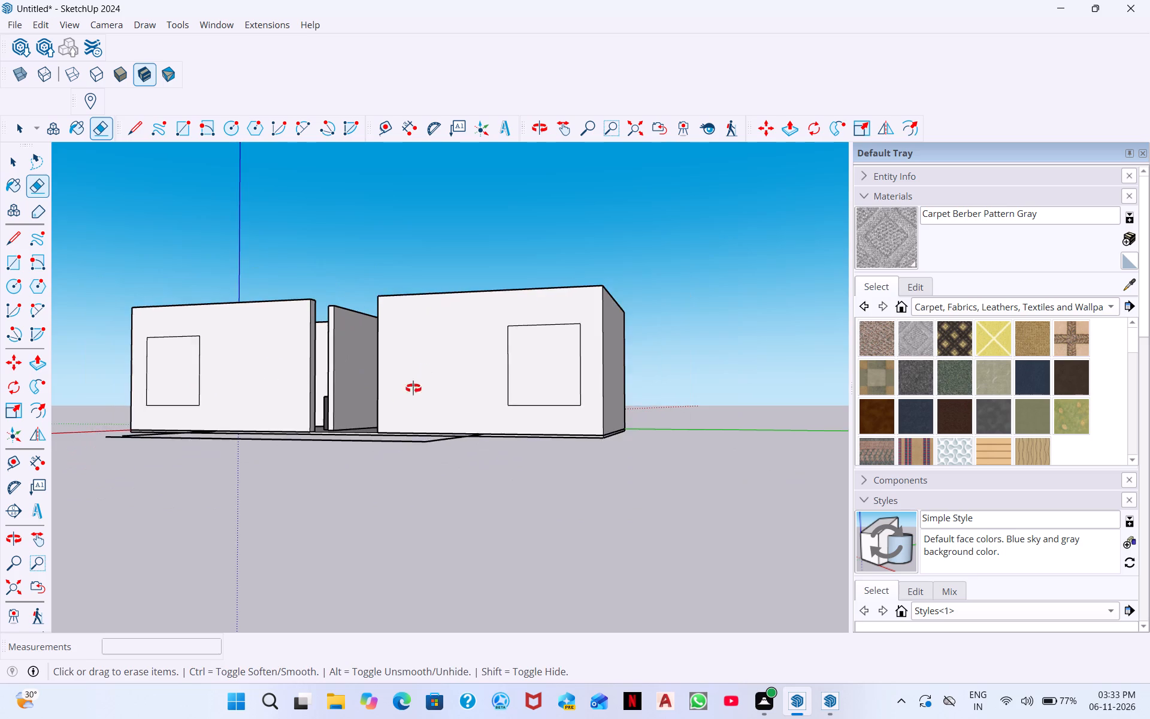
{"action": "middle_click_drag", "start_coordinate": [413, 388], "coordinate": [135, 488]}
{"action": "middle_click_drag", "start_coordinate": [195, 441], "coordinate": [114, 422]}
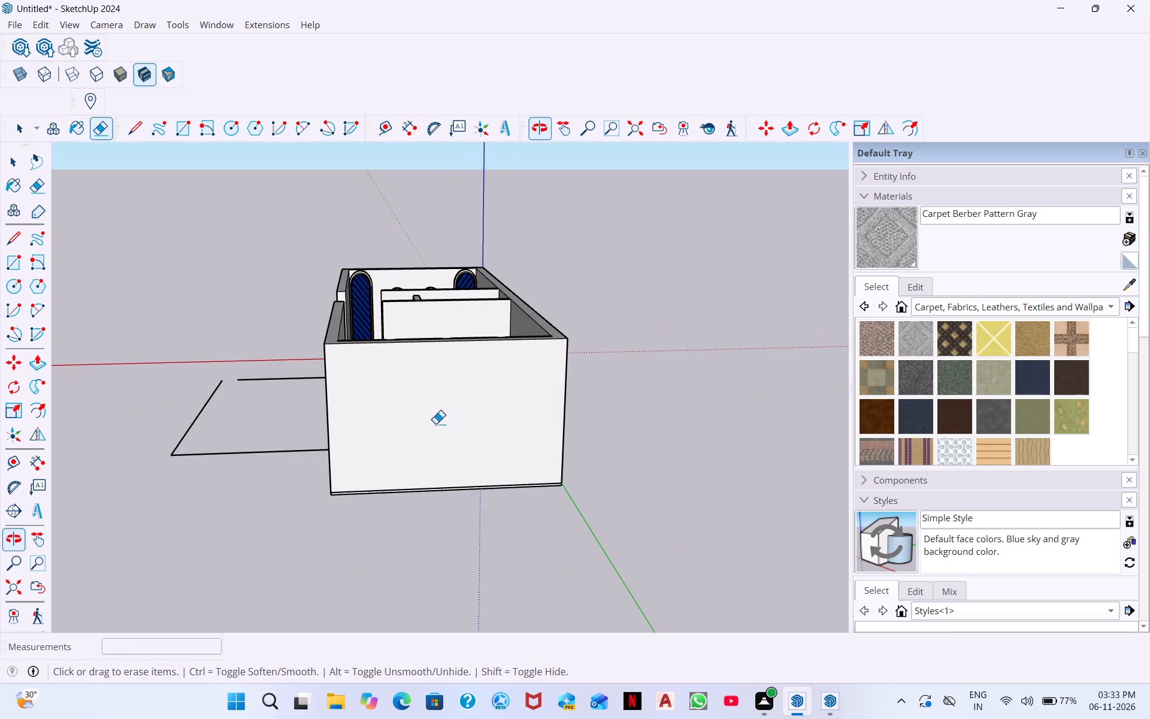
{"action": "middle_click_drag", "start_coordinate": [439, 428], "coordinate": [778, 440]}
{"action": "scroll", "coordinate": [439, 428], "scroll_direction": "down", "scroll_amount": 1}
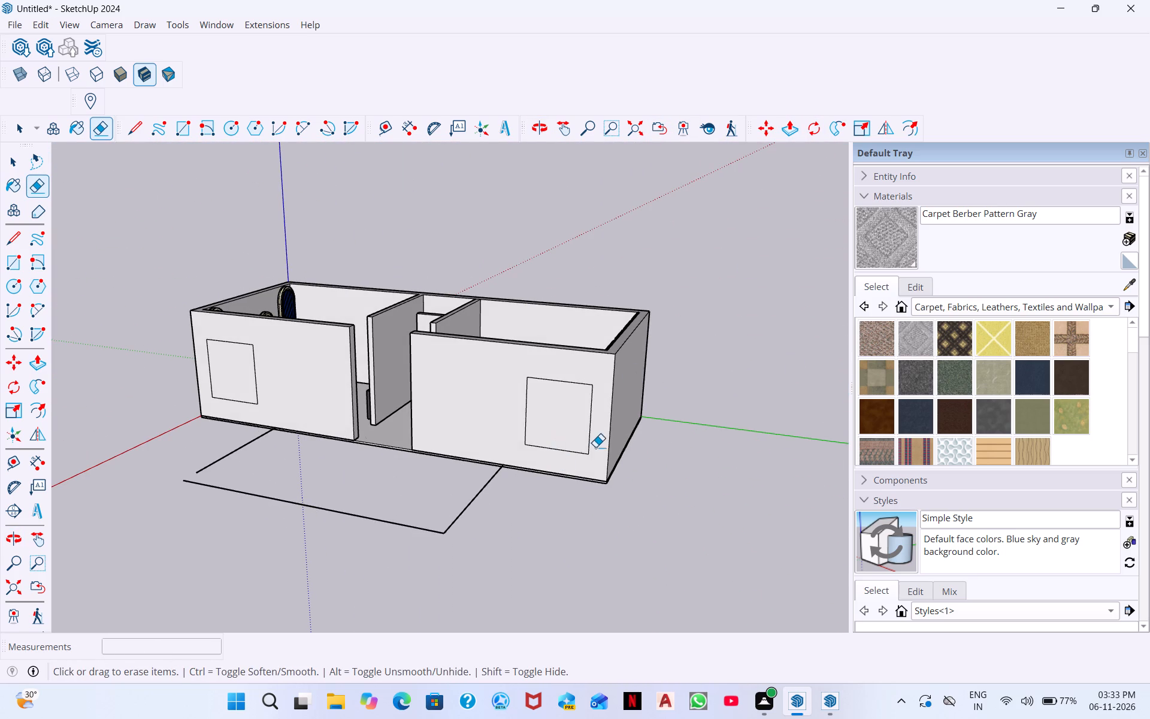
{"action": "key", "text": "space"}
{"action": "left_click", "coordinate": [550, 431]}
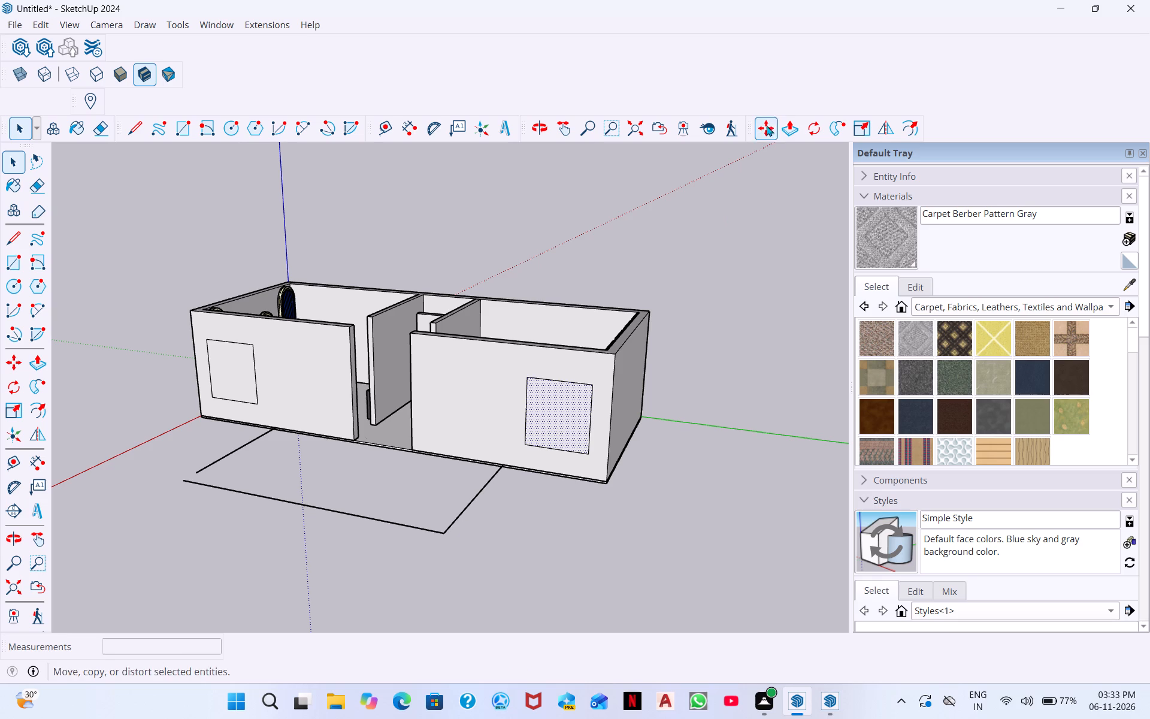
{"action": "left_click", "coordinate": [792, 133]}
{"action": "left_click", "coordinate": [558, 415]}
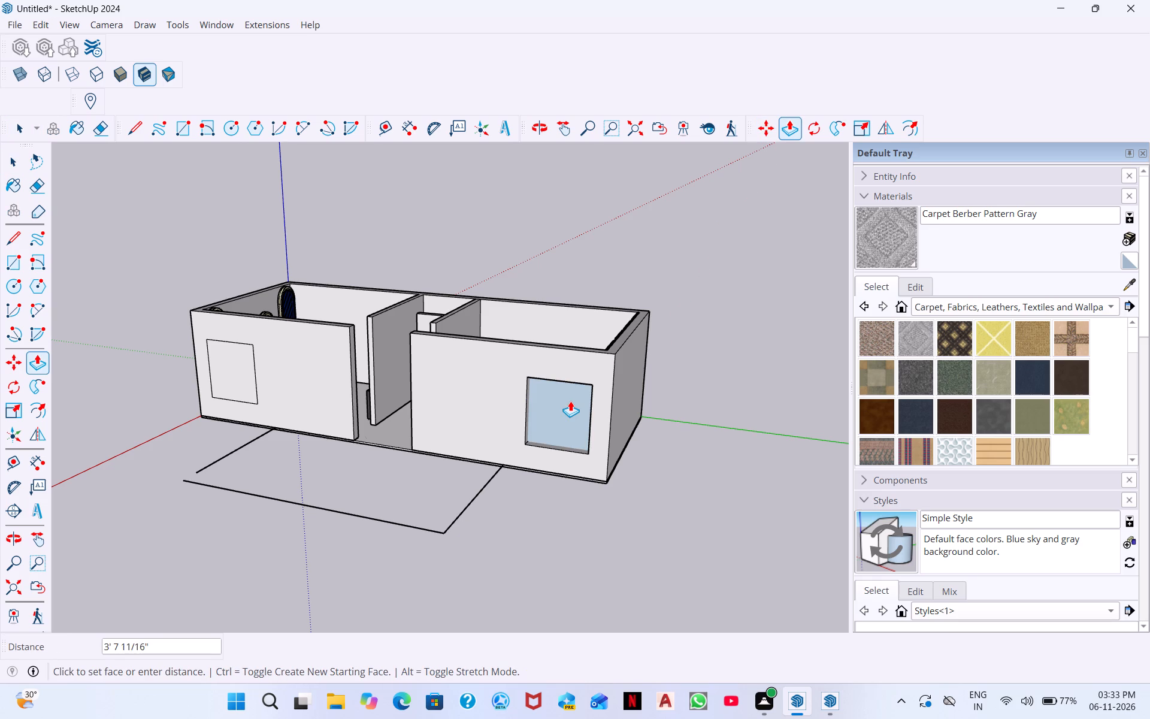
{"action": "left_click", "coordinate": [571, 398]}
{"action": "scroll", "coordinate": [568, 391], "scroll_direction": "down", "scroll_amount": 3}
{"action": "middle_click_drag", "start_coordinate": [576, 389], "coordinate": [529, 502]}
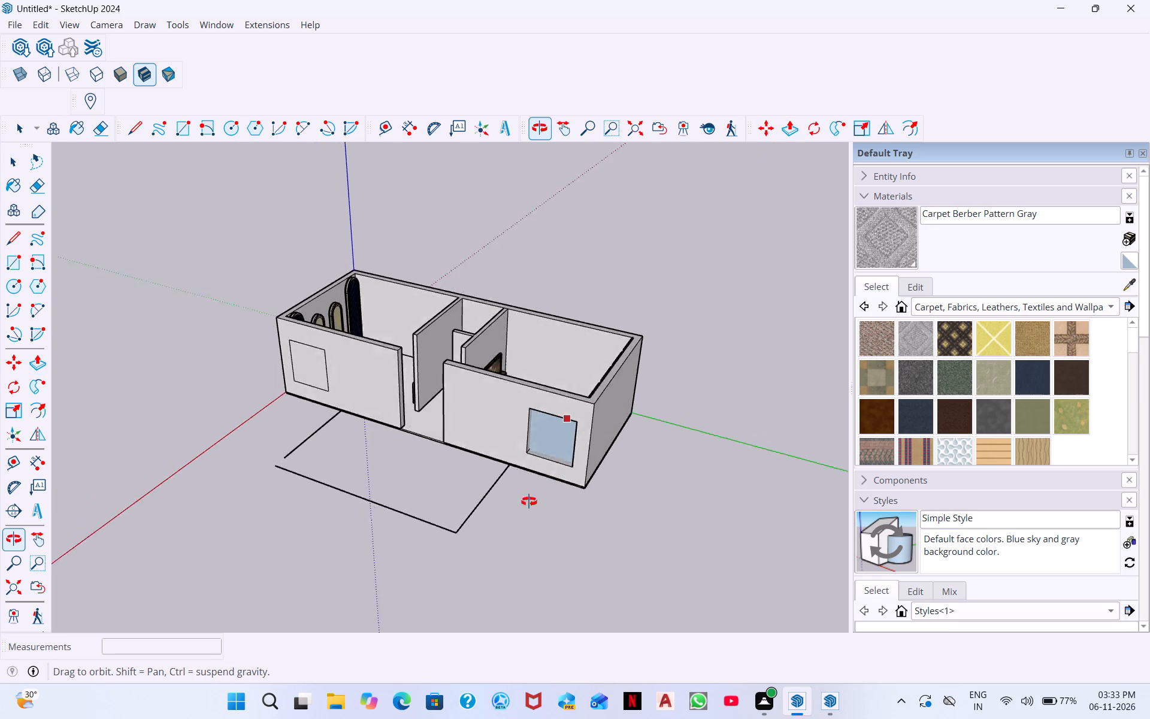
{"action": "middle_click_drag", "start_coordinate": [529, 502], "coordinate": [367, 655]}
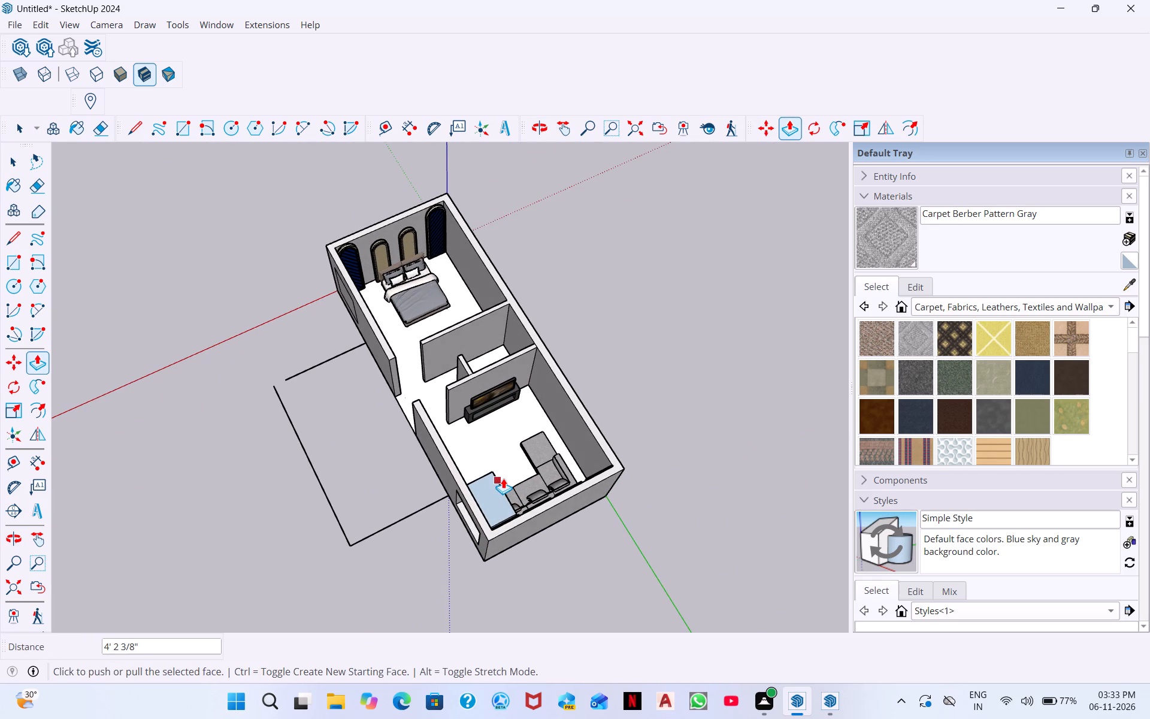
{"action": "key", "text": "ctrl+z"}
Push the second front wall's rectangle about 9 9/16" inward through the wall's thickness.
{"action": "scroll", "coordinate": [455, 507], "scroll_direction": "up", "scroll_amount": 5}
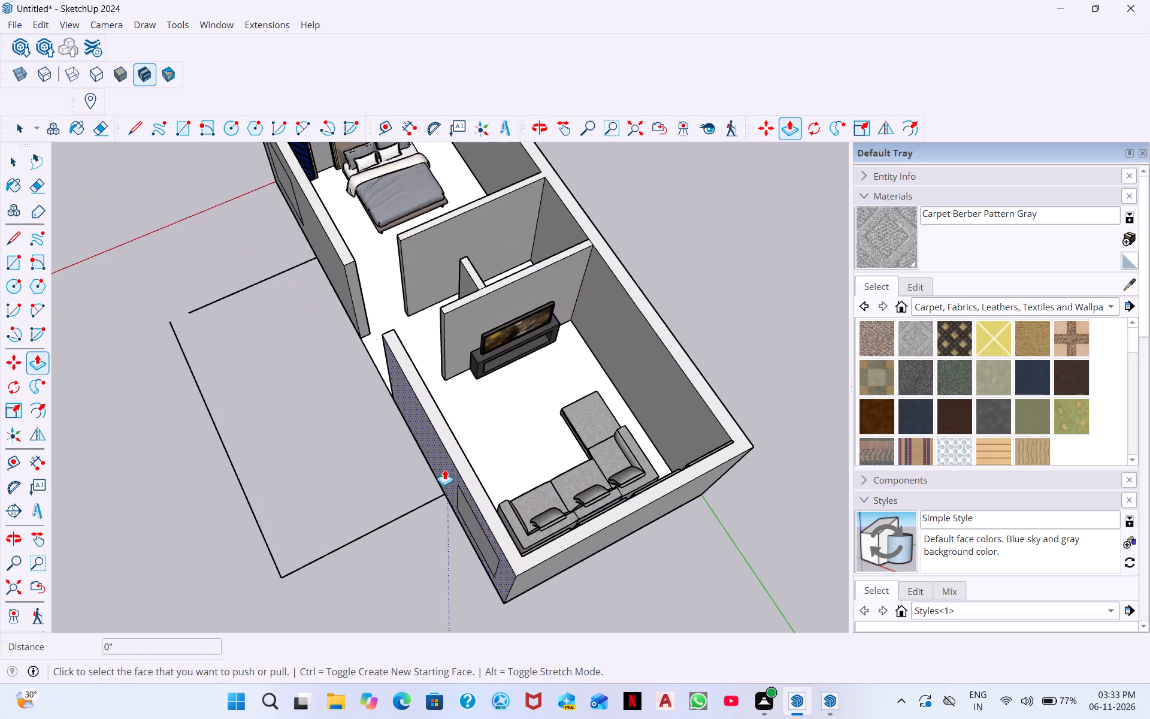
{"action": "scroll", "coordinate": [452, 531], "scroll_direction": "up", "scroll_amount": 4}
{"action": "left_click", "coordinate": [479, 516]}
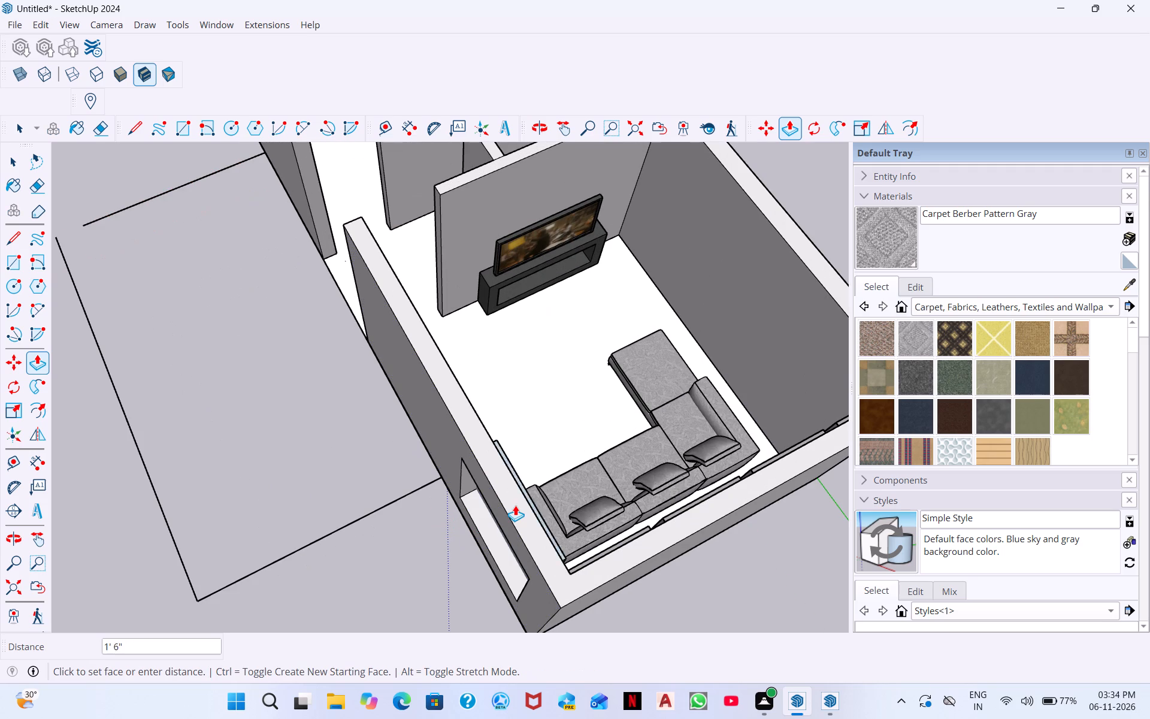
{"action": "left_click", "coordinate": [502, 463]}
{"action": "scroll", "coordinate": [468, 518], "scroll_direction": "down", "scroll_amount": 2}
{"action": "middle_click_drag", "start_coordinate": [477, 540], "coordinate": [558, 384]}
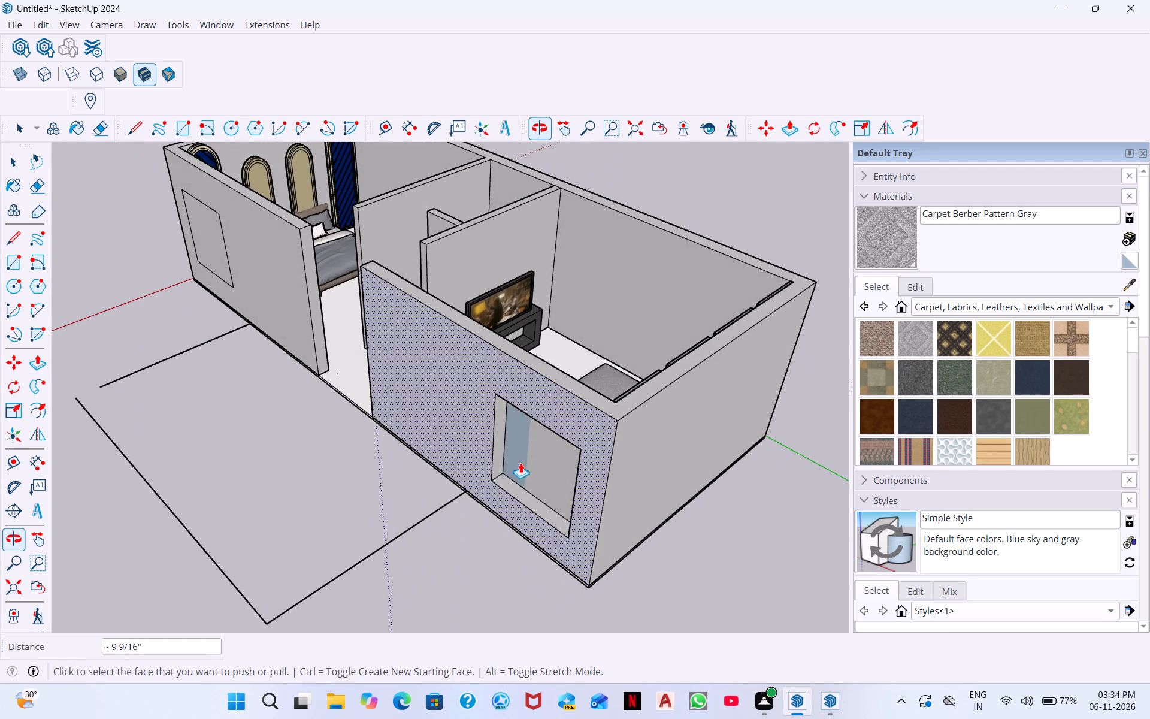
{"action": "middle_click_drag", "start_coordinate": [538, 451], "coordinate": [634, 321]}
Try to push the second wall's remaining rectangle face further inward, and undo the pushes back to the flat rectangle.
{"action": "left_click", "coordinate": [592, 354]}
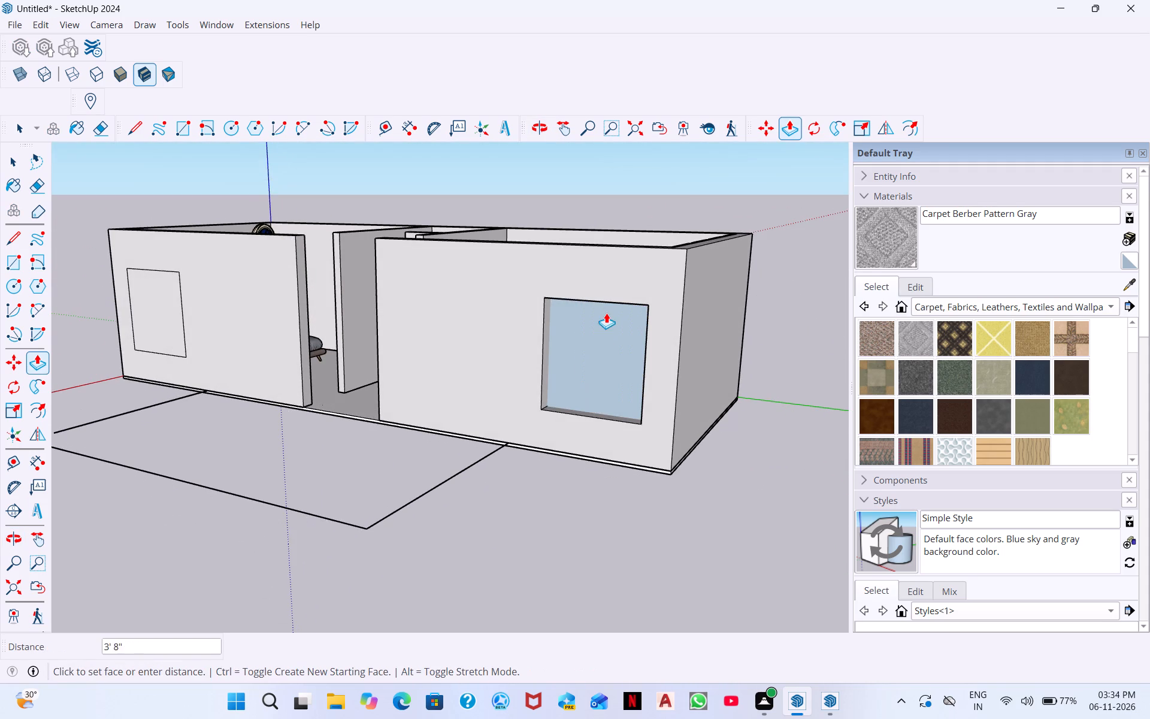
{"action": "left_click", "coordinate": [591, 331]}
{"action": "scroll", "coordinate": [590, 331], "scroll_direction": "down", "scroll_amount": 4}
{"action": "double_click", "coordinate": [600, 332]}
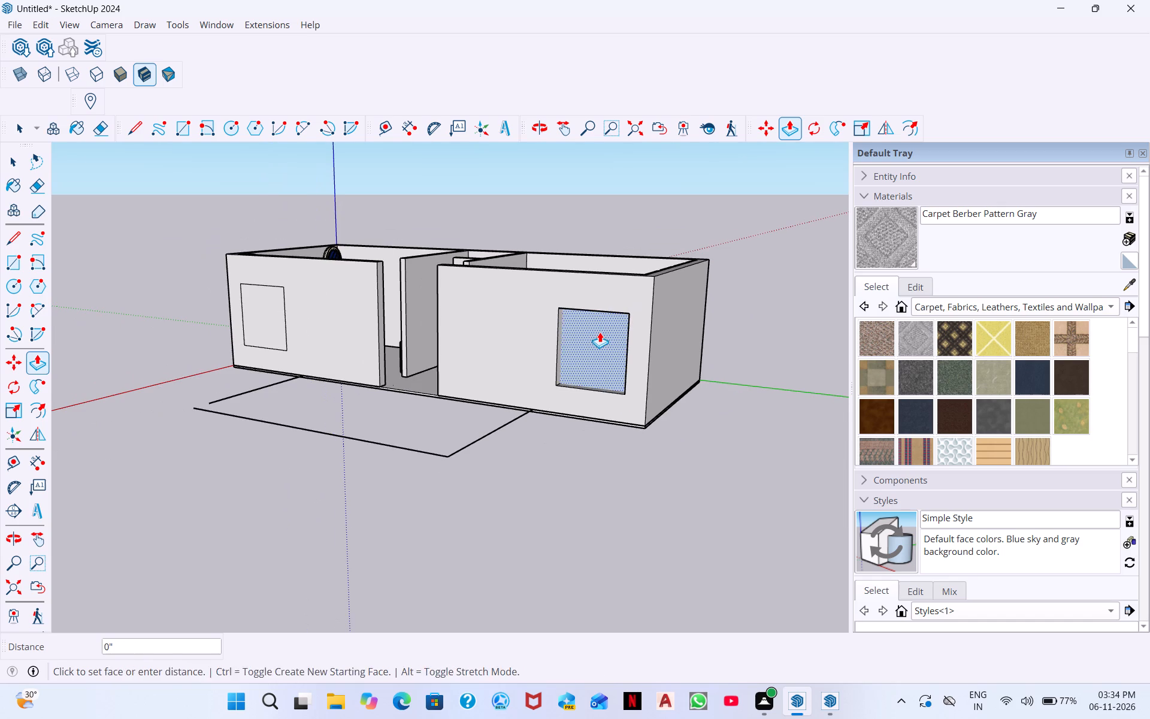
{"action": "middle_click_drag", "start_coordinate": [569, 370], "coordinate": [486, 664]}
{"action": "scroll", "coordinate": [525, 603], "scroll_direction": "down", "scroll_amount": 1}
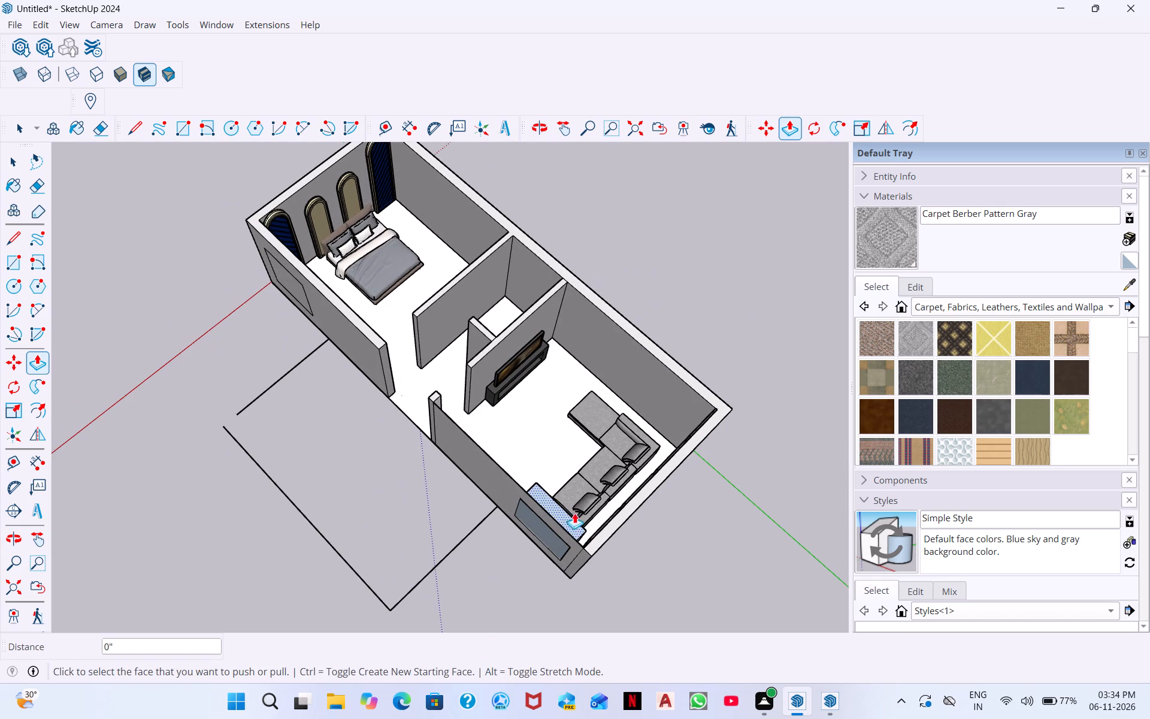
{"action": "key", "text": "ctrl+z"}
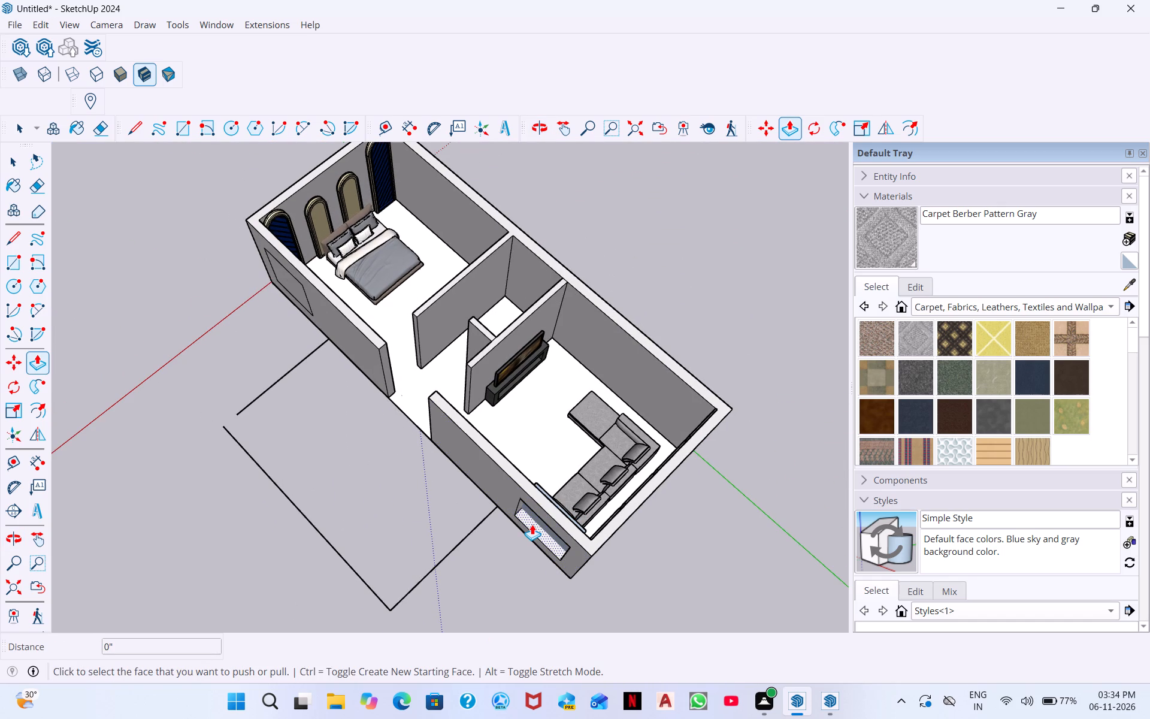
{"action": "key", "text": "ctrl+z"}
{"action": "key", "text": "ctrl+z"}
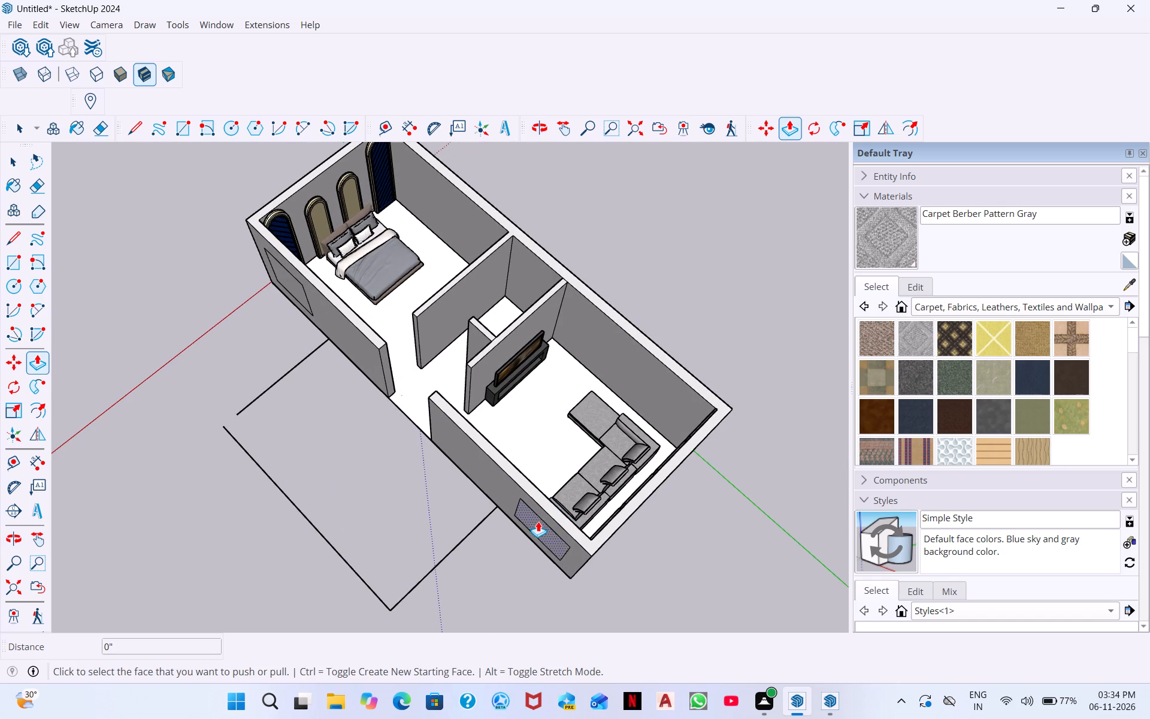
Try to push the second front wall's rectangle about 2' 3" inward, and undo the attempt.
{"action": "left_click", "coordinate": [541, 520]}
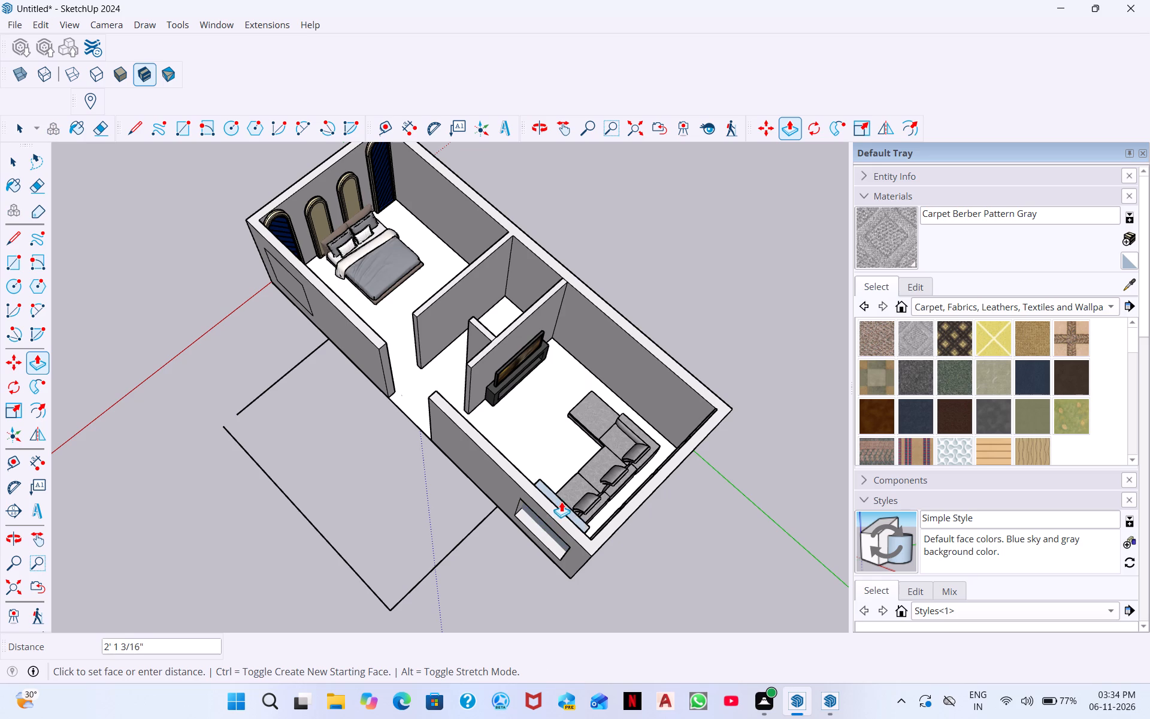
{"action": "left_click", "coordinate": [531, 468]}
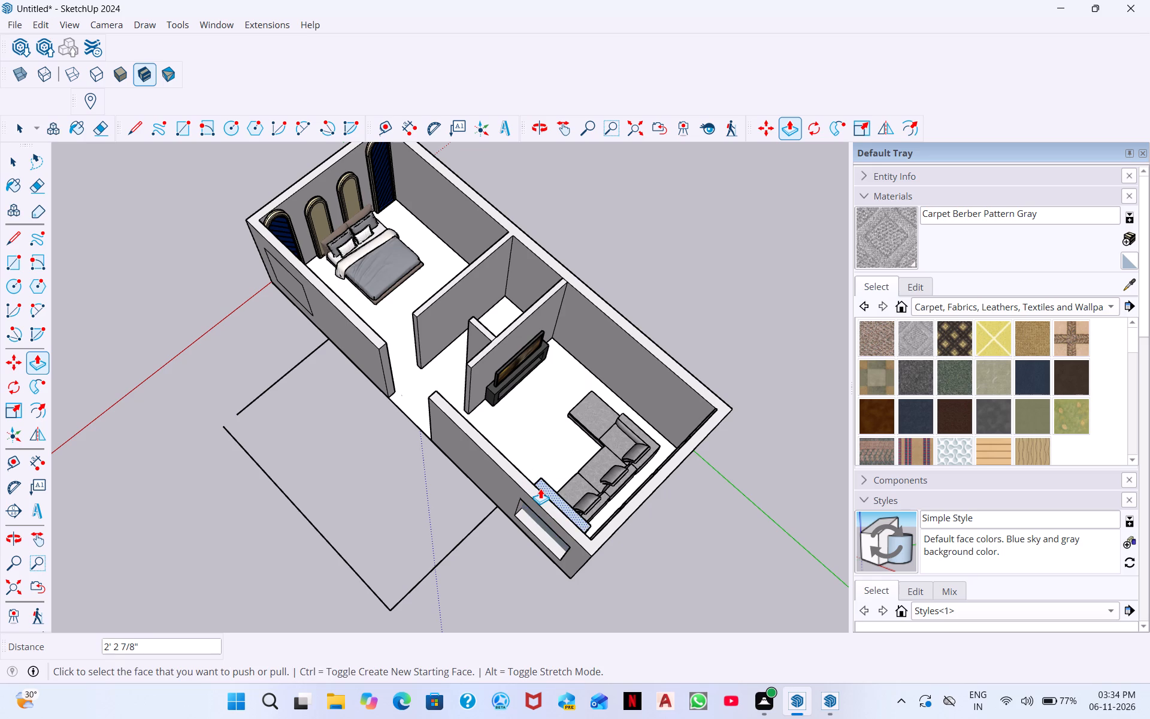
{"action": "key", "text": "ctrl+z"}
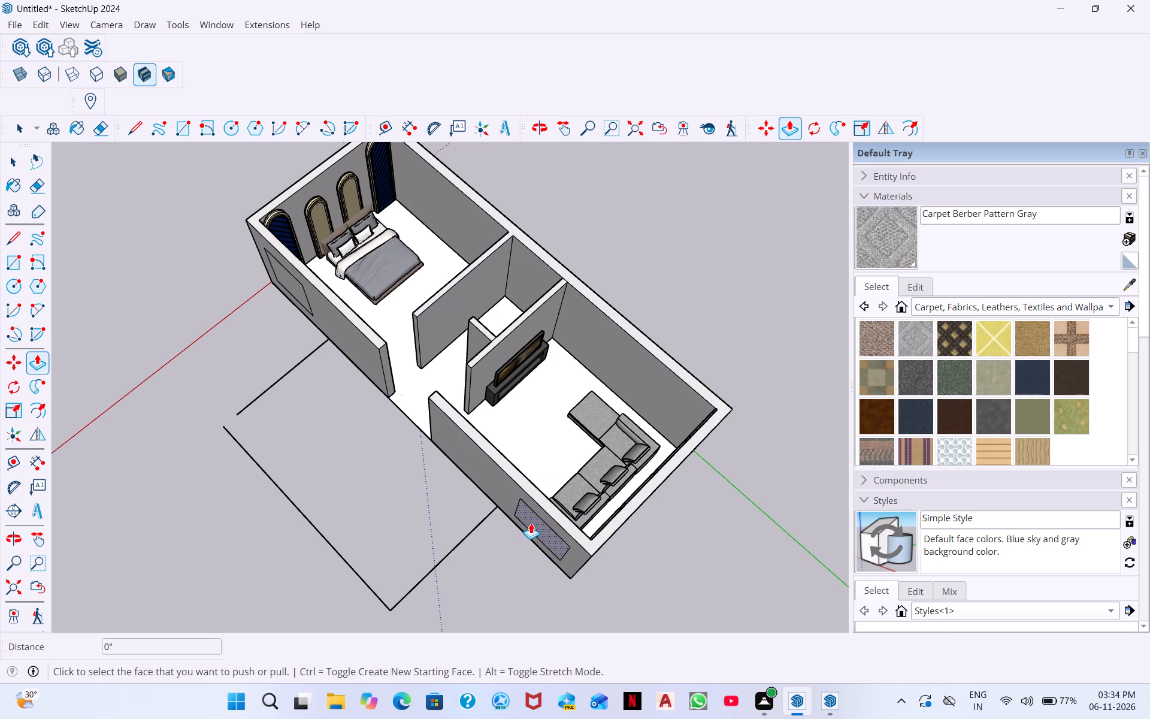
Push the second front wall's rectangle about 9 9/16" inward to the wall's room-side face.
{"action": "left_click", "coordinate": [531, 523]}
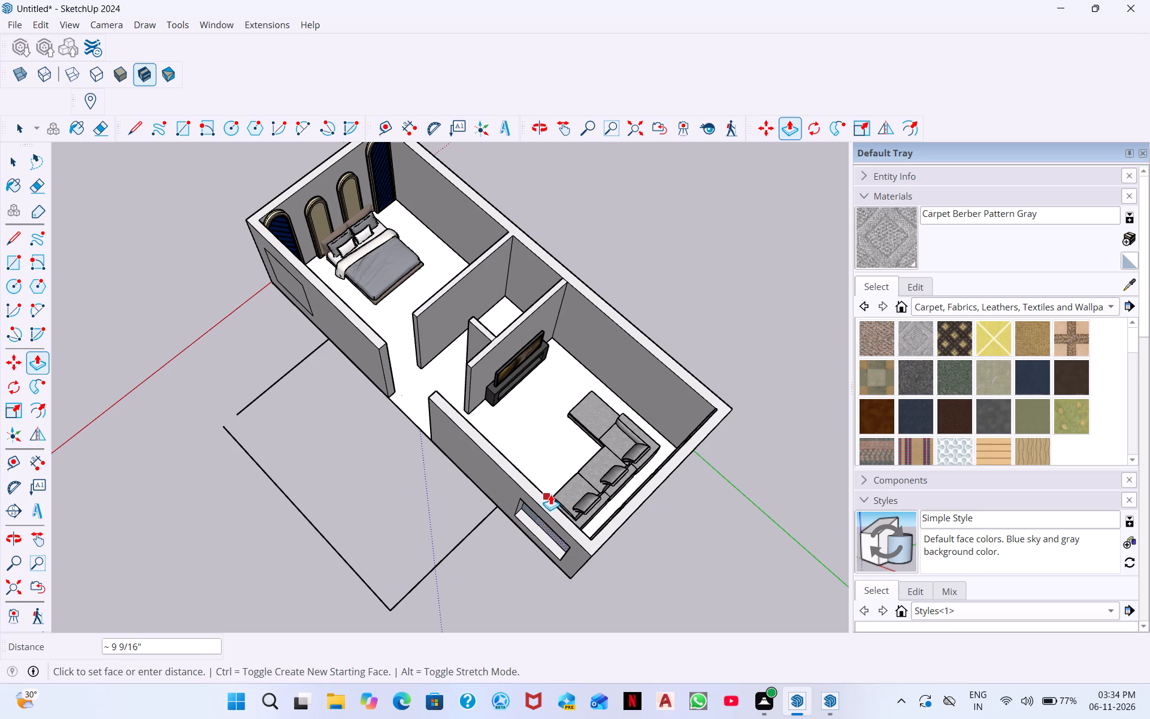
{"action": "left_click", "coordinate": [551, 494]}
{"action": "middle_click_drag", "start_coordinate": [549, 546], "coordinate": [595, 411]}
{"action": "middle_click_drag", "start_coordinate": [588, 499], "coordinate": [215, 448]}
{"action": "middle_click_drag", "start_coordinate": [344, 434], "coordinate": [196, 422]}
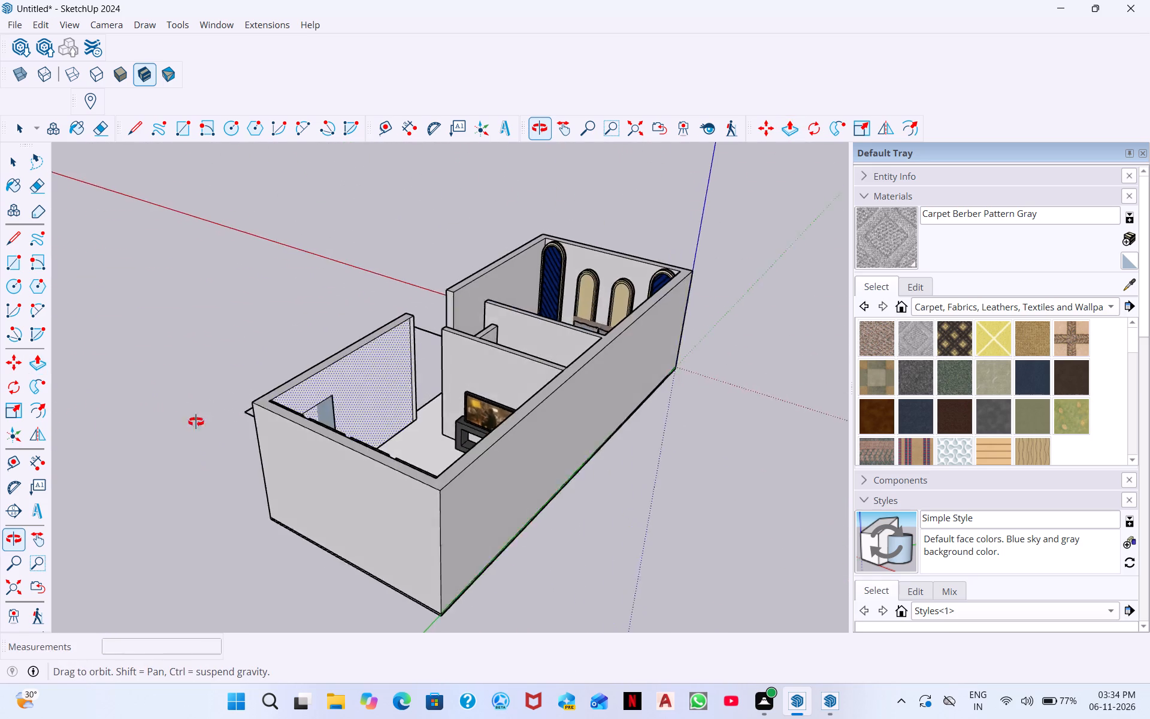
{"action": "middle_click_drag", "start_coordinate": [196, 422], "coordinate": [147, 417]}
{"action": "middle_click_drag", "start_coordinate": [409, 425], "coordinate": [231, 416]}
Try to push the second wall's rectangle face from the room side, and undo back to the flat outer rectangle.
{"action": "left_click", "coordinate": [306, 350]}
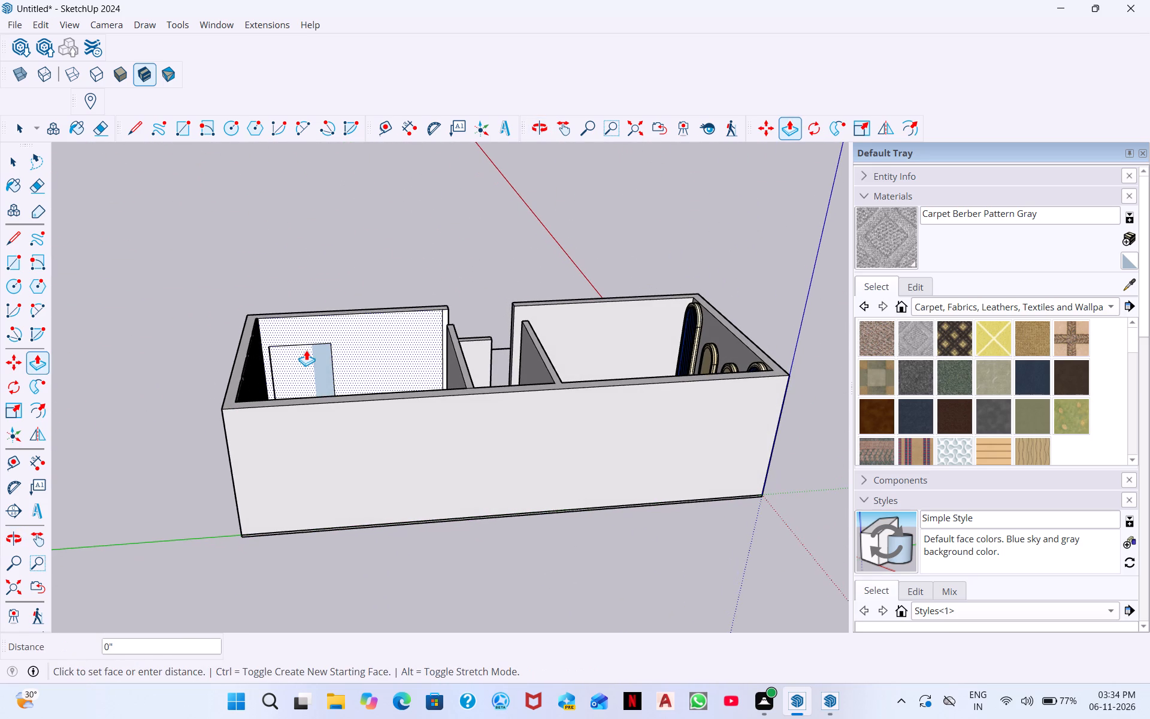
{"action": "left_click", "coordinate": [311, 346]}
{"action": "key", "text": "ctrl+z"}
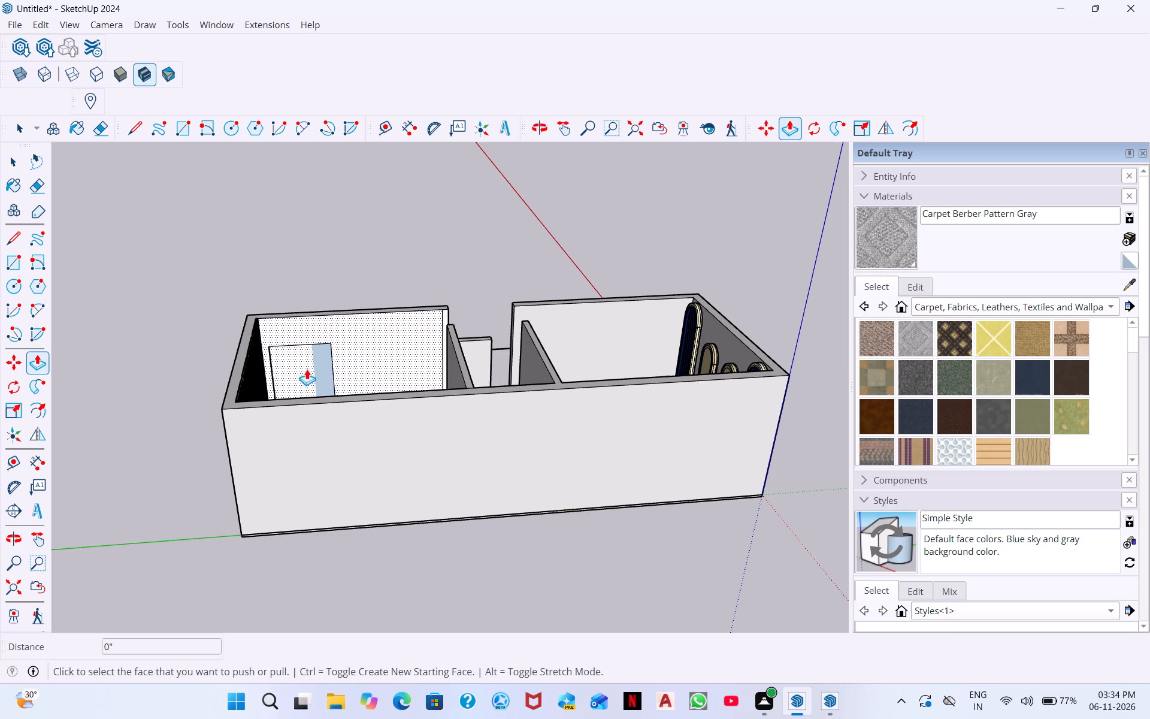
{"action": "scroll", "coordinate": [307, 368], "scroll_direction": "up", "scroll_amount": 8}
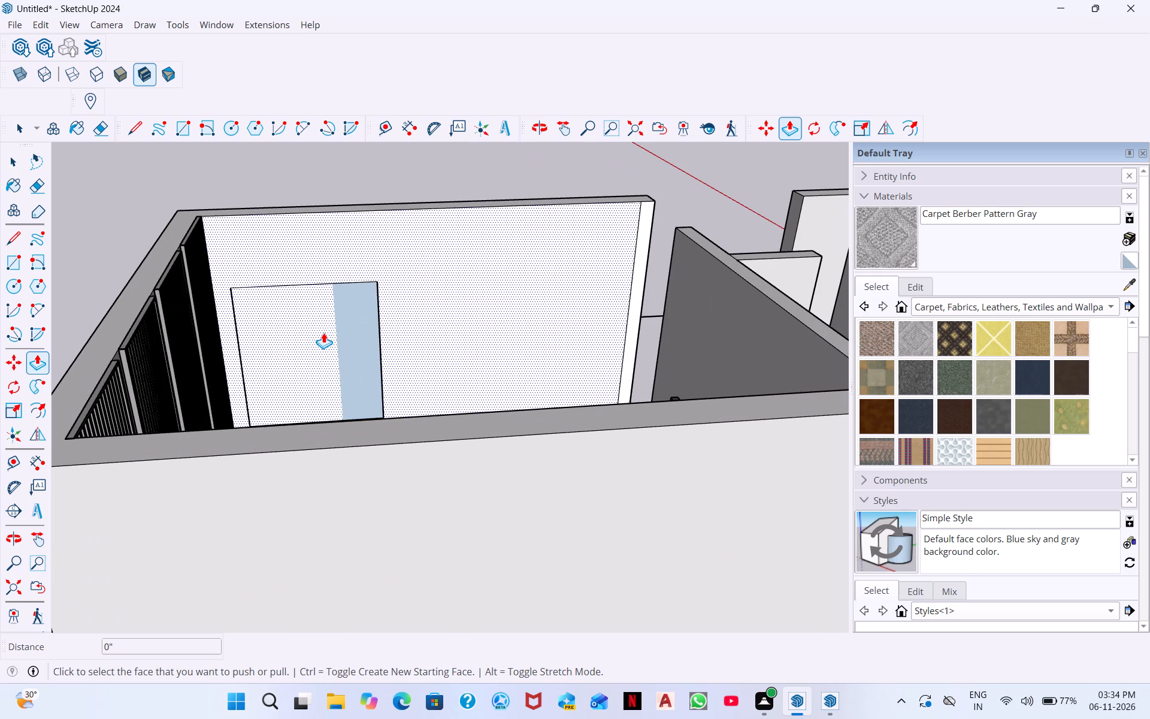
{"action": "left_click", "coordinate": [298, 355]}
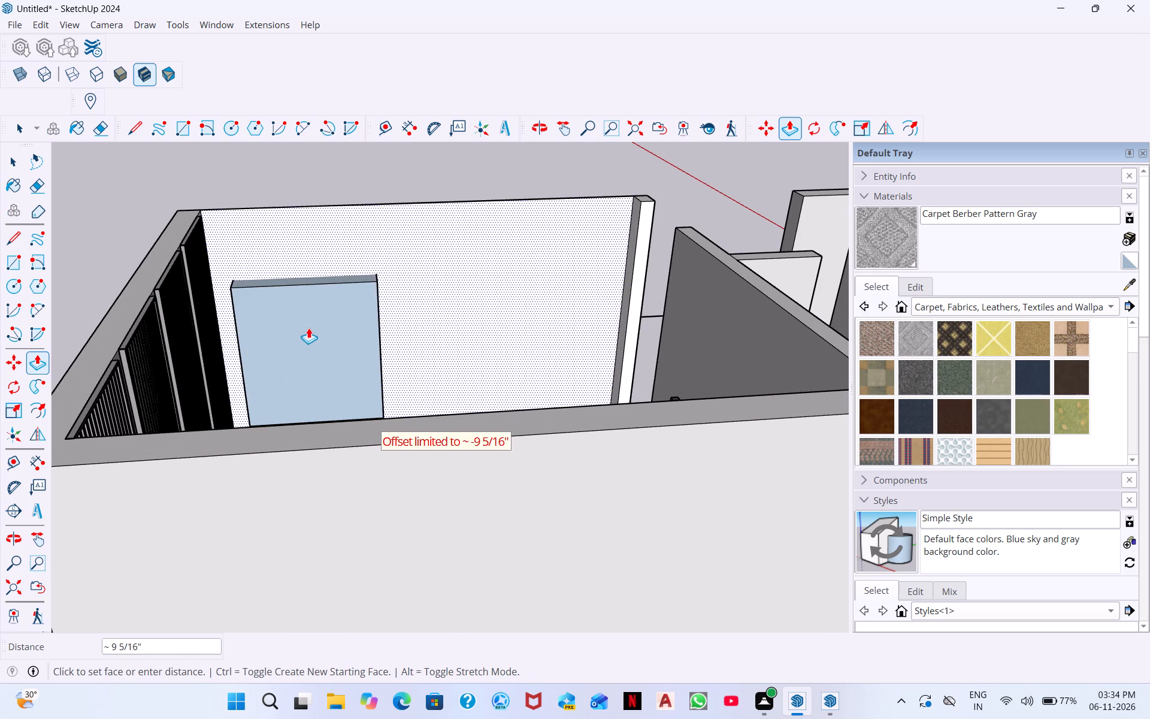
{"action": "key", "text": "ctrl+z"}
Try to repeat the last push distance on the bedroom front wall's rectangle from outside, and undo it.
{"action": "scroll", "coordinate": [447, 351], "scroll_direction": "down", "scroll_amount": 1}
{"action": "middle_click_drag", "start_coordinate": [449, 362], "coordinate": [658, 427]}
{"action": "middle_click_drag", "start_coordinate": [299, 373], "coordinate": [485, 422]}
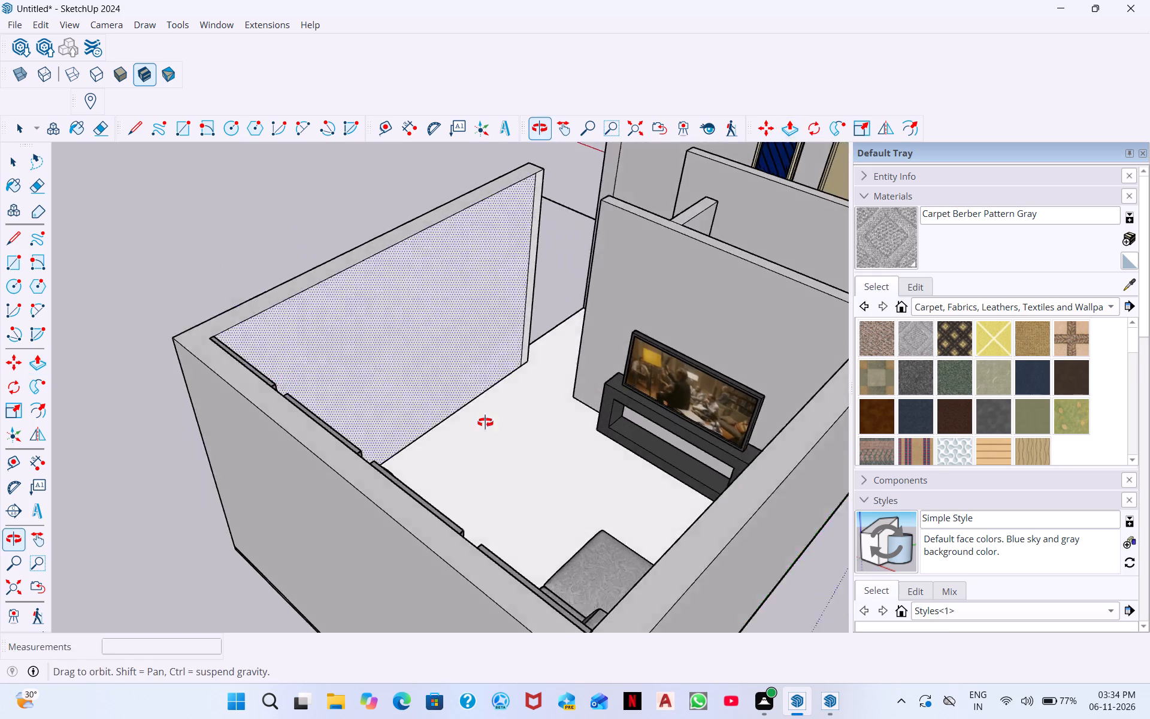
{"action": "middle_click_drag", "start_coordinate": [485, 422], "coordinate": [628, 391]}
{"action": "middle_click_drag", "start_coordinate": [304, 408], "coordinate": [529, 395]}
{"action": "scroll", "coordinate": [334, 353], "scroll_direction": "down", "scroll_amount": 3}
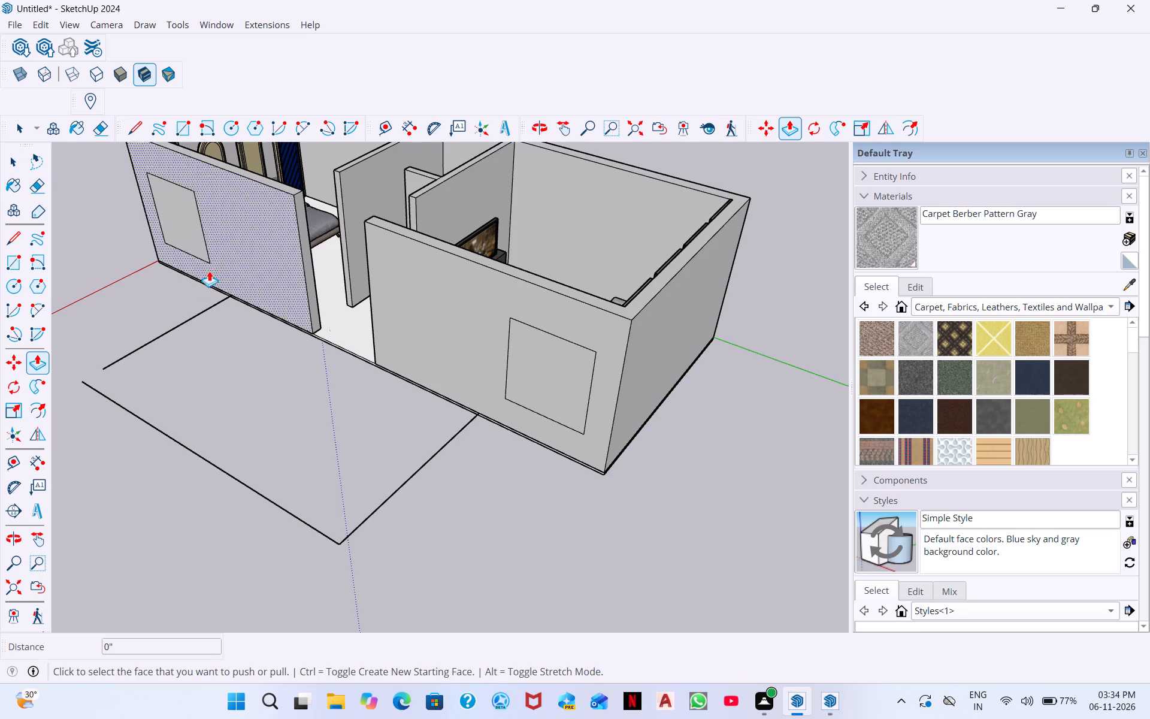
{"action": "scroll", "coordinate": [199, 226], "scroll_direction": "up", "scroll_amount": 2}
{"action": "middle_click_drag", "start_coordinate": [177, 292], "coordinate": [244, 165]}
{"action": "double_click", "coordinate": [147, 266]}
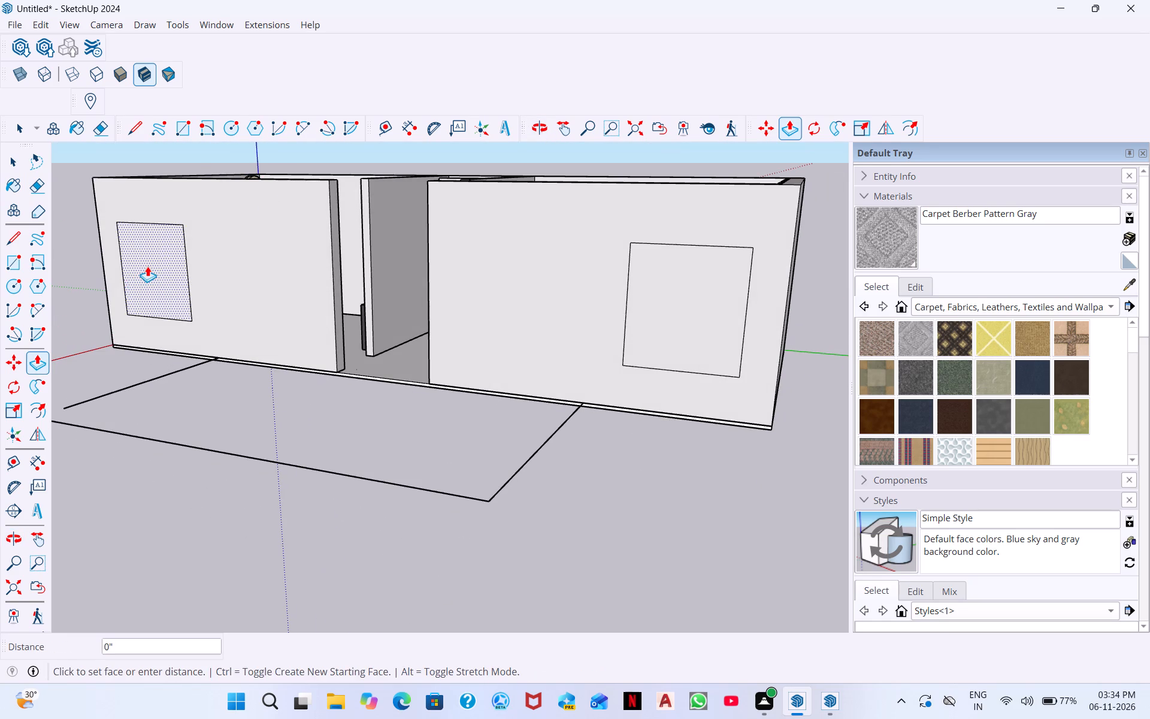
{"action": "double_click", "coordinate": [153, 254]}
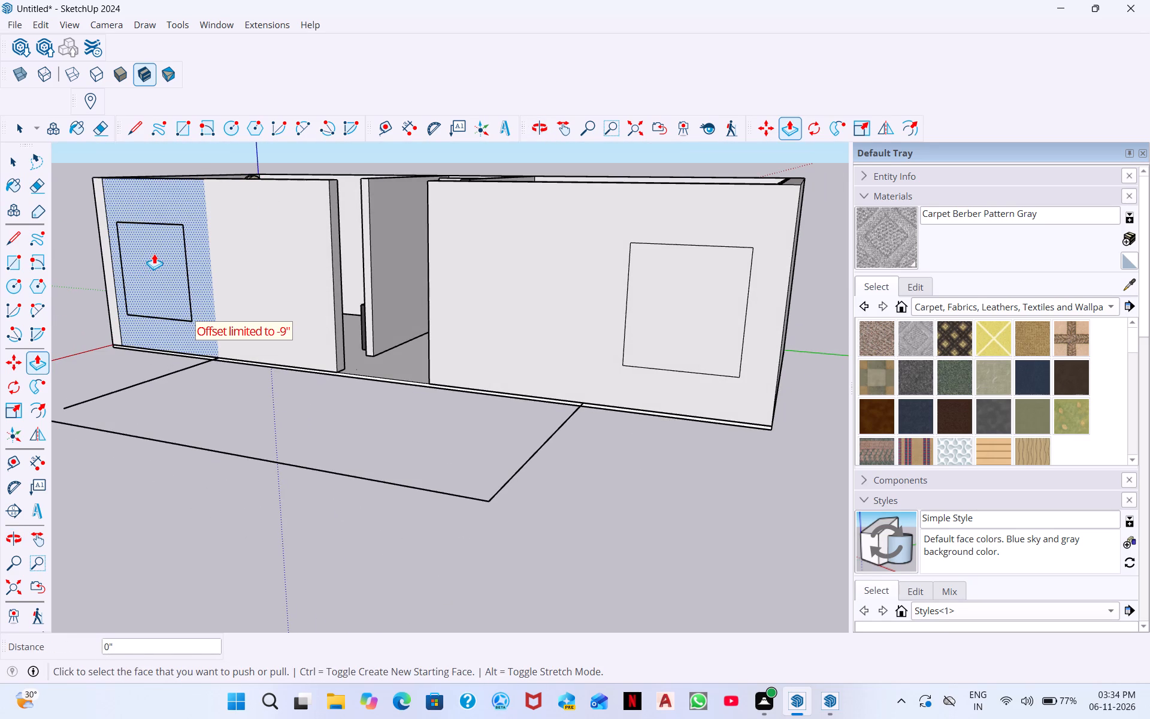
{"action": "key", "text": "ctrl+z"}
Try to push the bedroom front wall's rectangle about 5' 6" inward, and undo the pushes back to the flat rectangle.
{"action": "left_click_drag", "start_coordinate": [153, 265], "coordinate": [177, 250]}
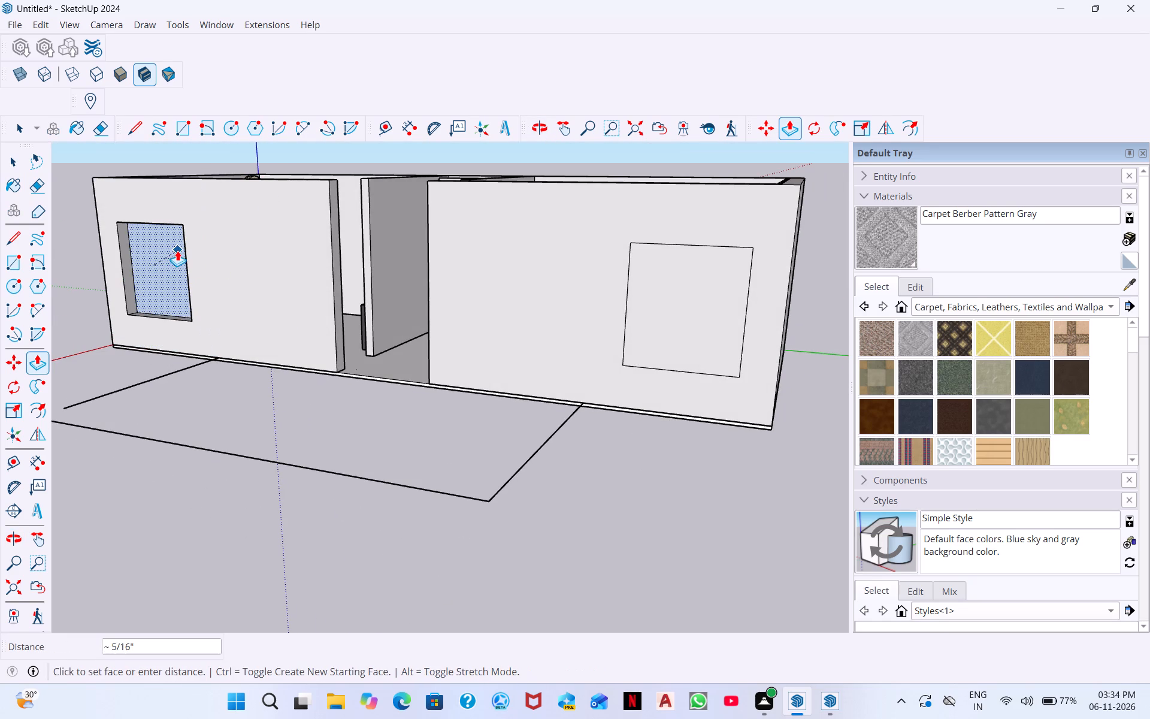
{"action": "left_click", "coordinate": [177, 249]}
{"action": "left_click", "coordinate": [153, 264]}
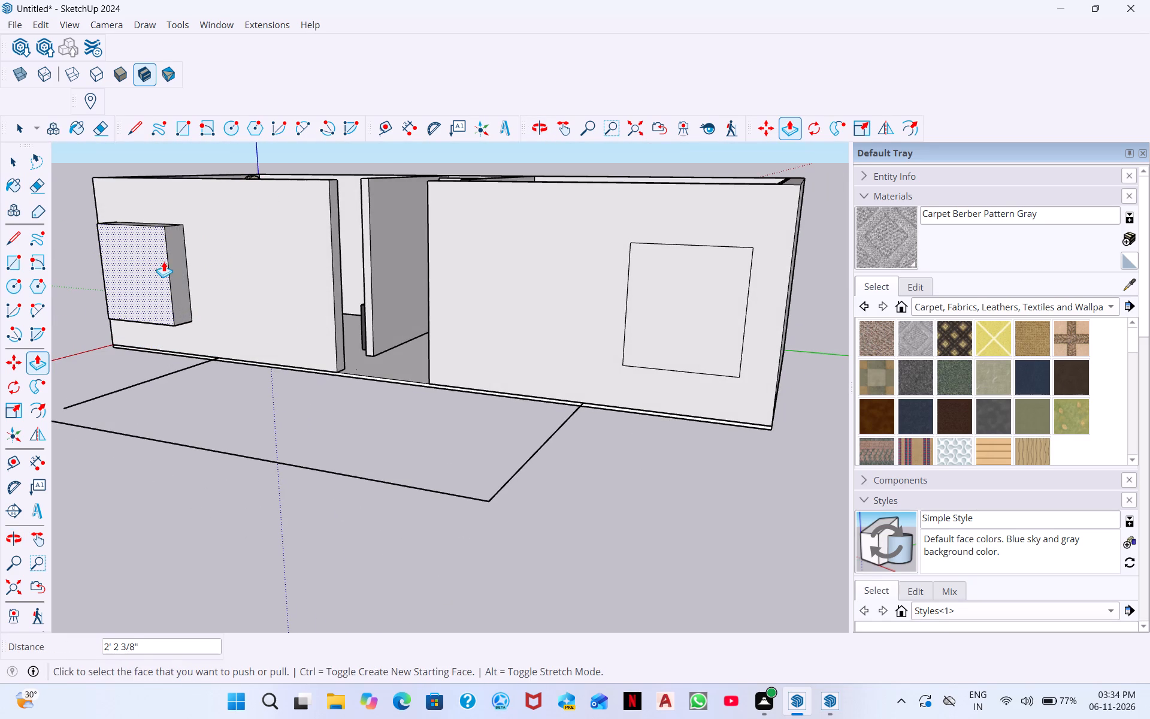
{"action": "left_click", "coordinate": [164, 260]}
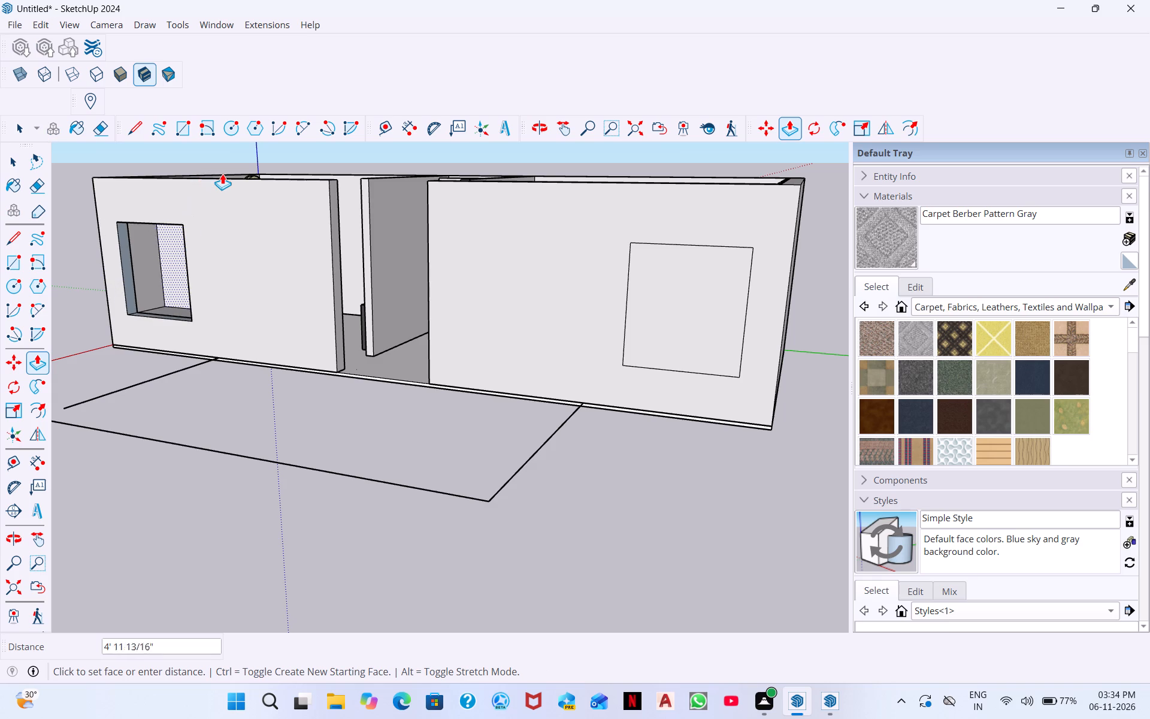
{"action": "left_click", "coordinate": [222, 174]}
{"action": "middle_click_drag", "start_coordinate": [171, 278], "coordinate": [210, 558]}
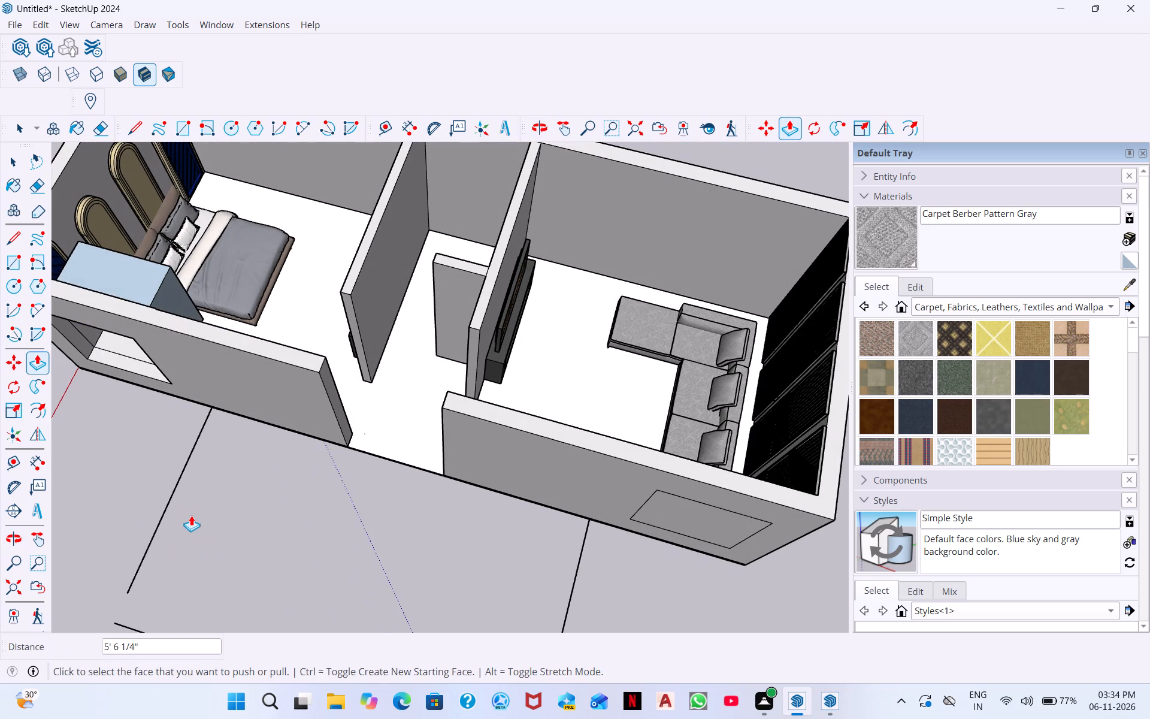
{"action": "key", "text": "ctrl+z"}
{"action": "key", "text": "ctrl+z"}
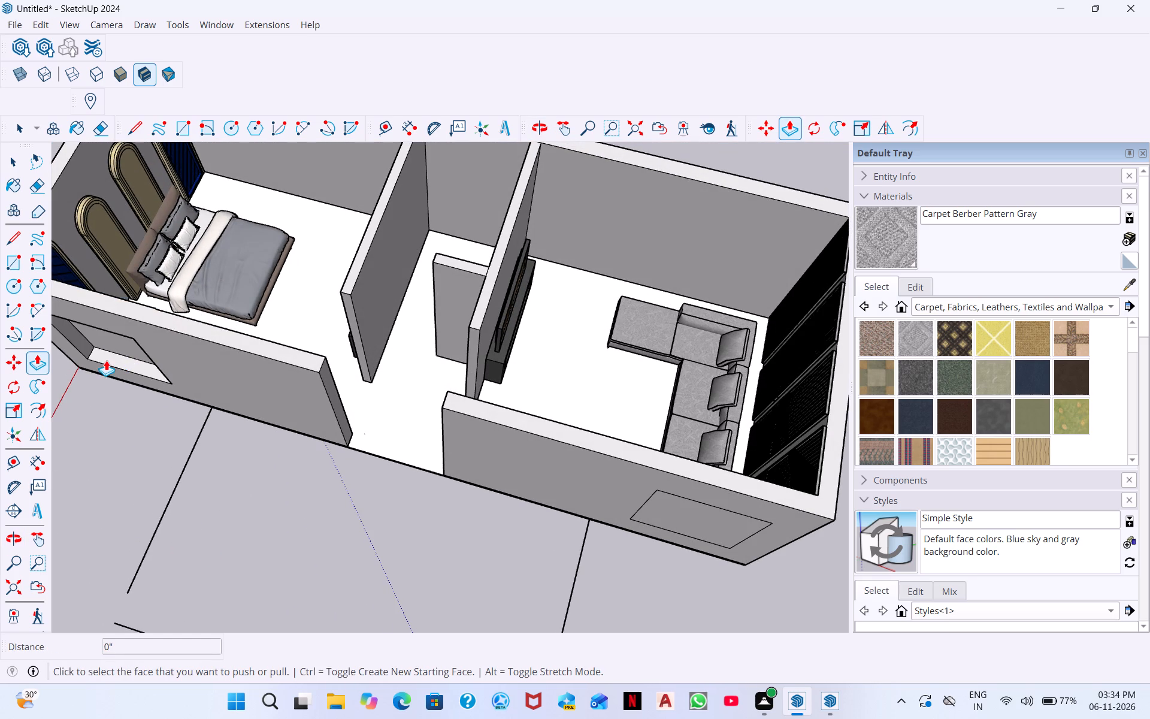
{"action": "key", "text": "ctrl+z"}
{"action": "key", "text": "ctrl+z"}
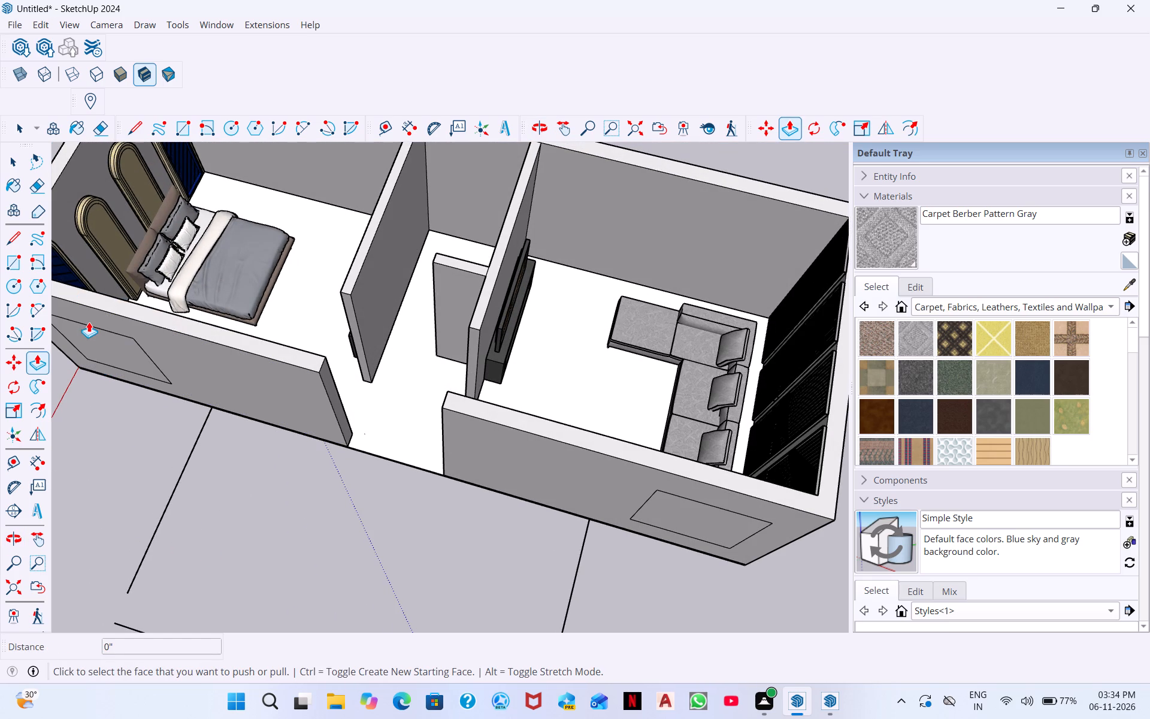
Push the bedroom front wall's rectangle 9" inward to cut the window opening through the wall.
{"action": "left_click", "coordinate": [109, 362]}
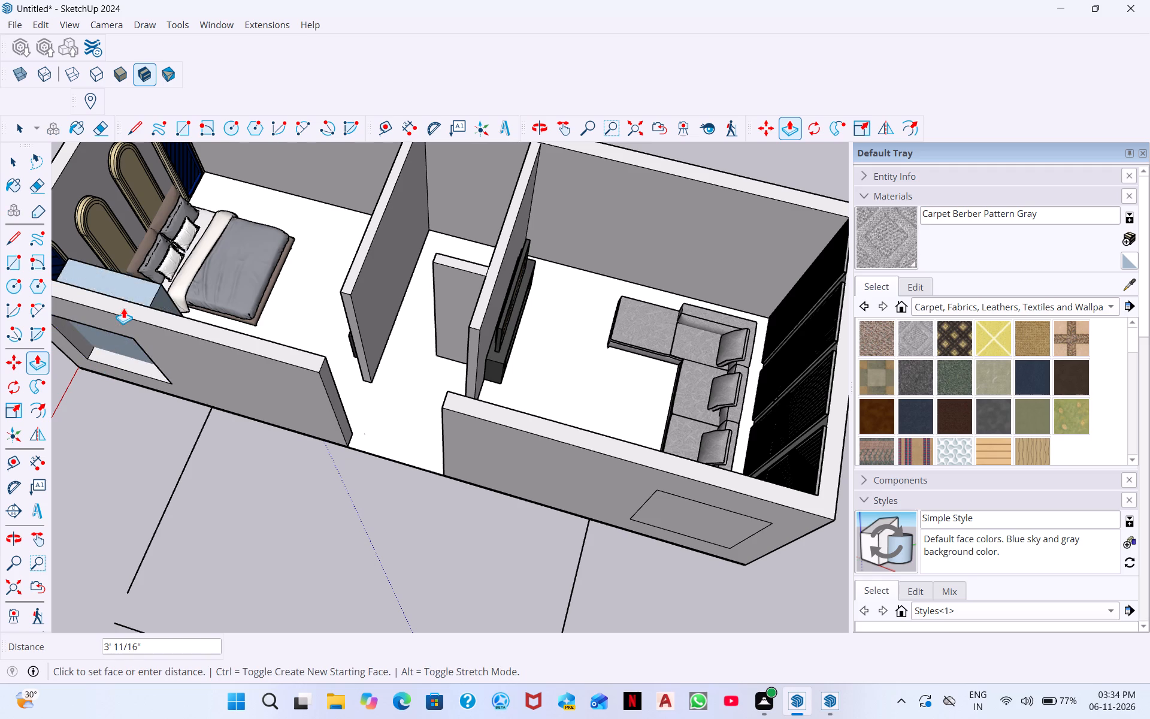
{"action": "left_click", "coordinate": [122, 296]}
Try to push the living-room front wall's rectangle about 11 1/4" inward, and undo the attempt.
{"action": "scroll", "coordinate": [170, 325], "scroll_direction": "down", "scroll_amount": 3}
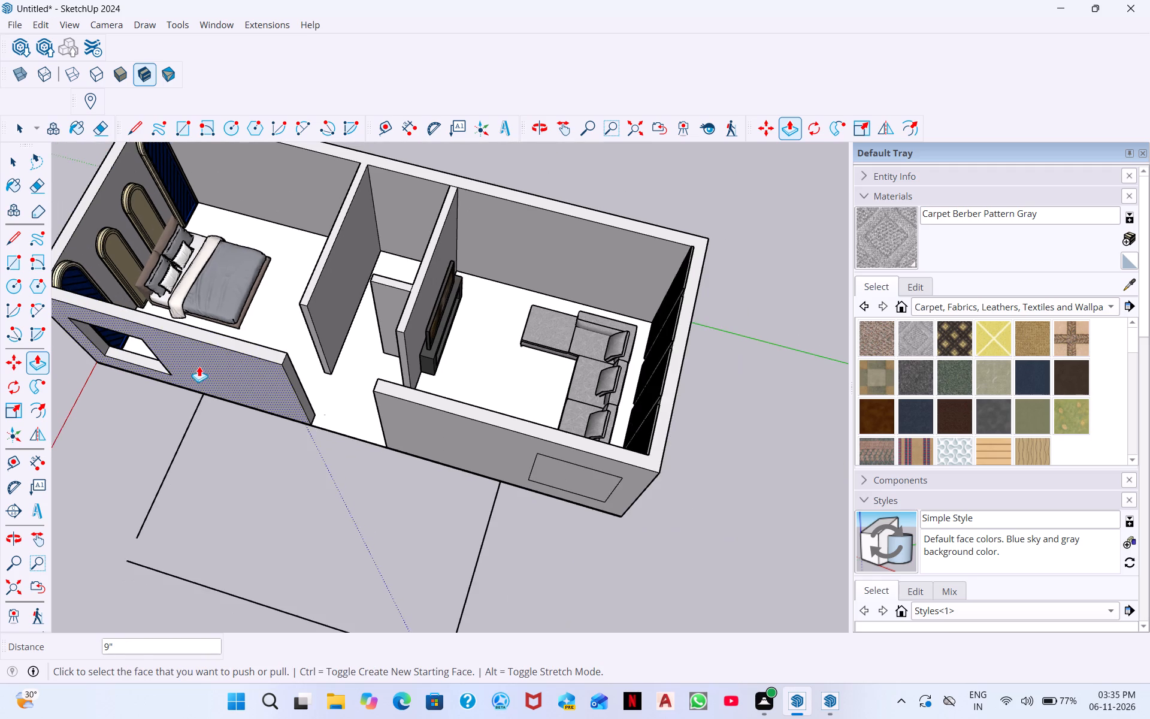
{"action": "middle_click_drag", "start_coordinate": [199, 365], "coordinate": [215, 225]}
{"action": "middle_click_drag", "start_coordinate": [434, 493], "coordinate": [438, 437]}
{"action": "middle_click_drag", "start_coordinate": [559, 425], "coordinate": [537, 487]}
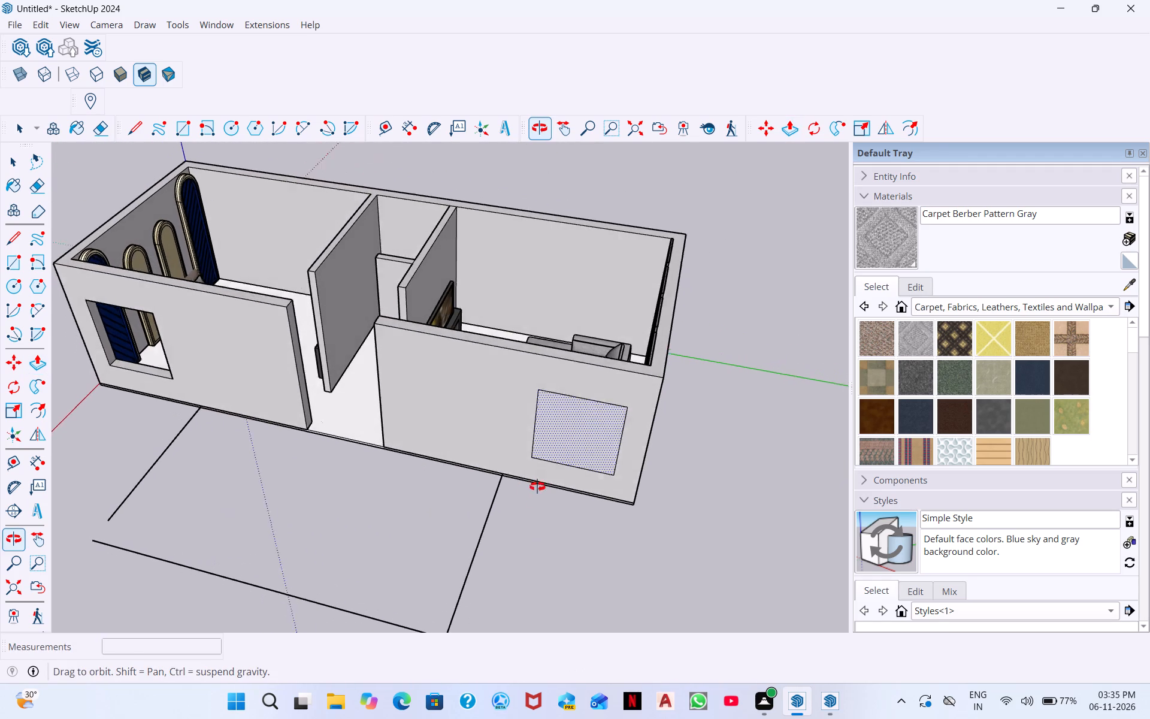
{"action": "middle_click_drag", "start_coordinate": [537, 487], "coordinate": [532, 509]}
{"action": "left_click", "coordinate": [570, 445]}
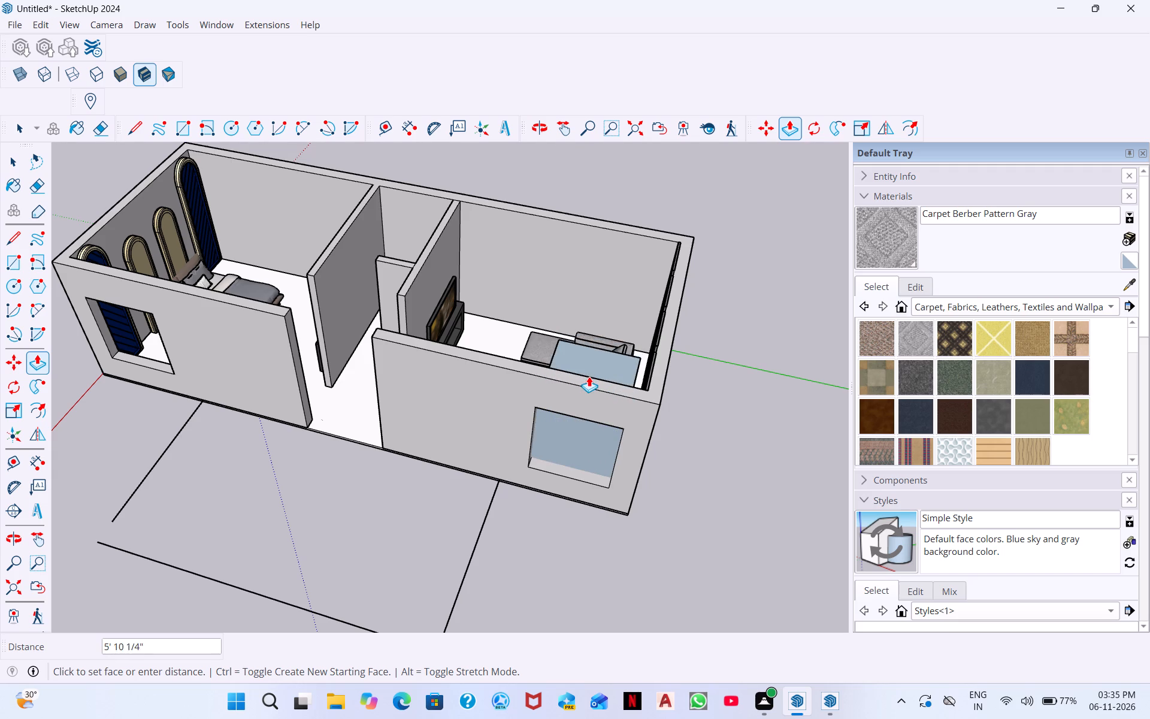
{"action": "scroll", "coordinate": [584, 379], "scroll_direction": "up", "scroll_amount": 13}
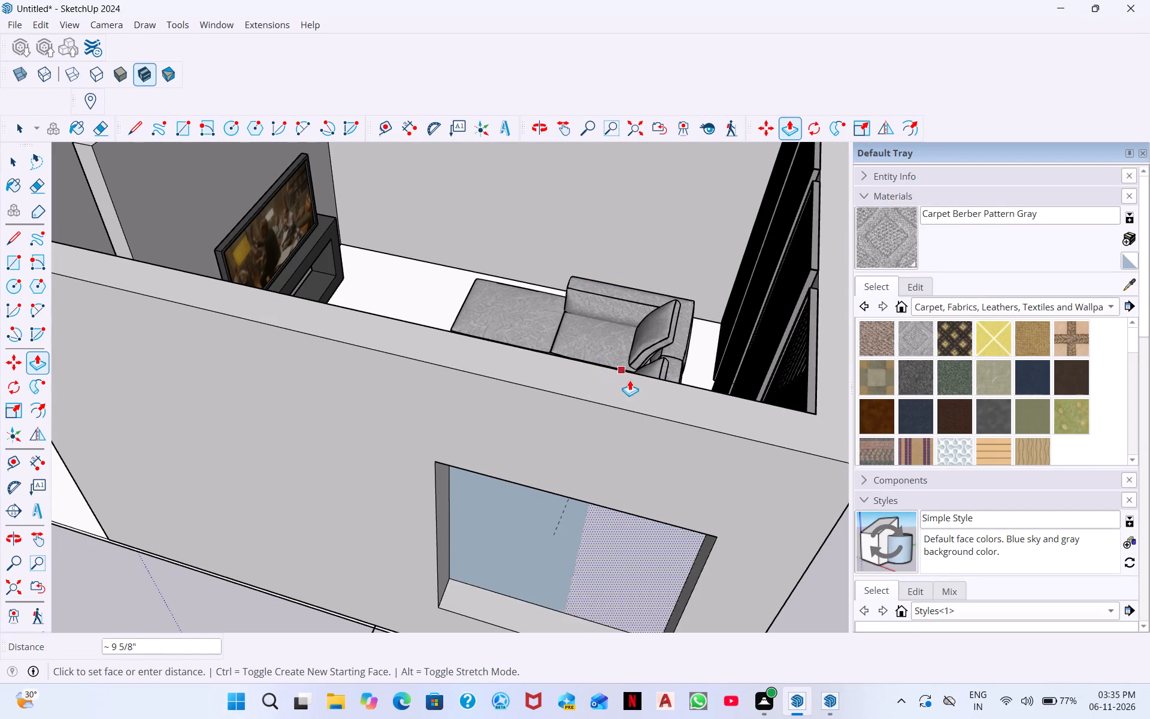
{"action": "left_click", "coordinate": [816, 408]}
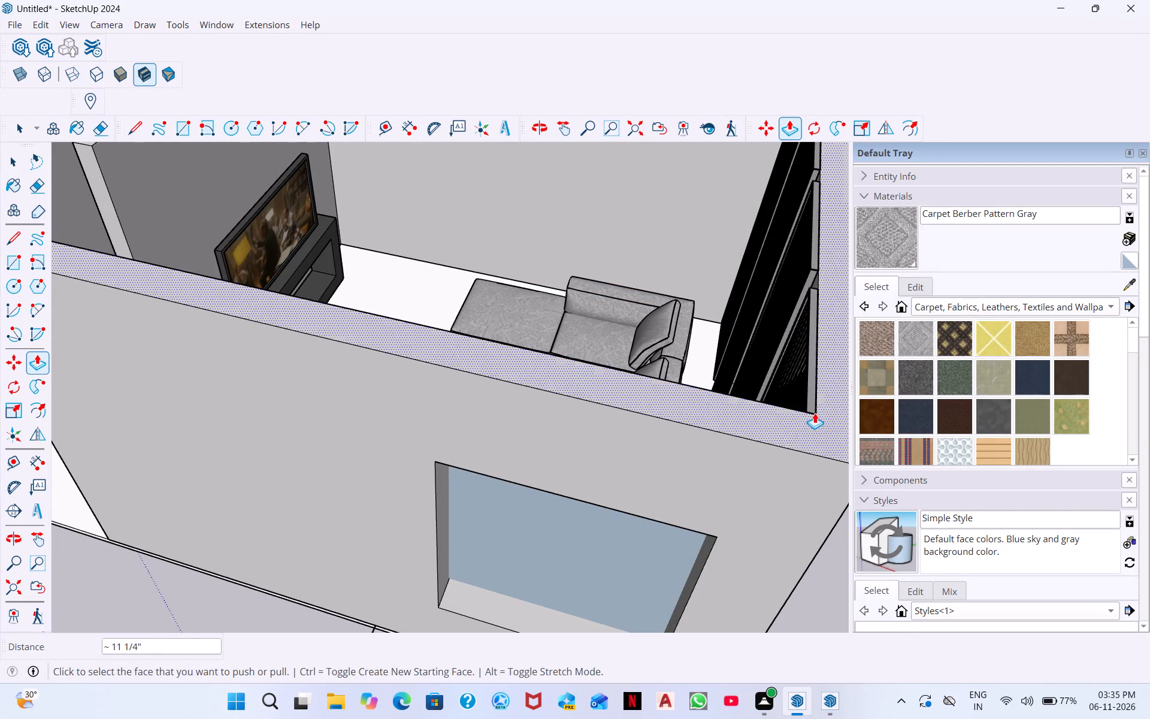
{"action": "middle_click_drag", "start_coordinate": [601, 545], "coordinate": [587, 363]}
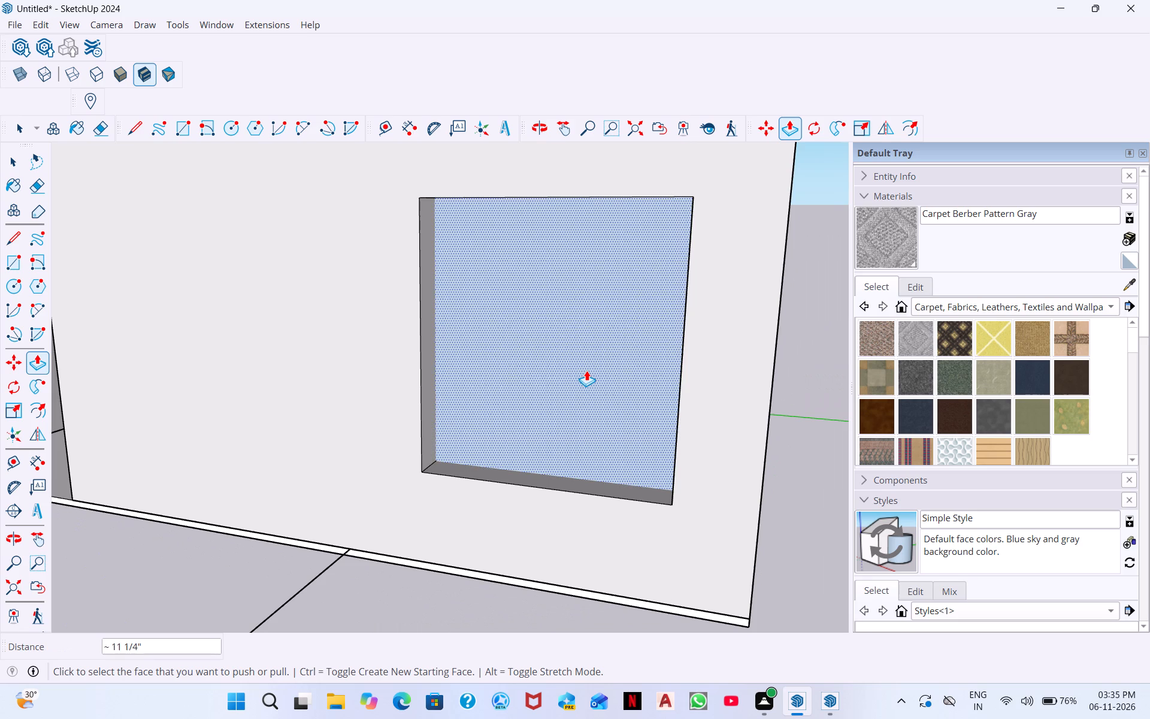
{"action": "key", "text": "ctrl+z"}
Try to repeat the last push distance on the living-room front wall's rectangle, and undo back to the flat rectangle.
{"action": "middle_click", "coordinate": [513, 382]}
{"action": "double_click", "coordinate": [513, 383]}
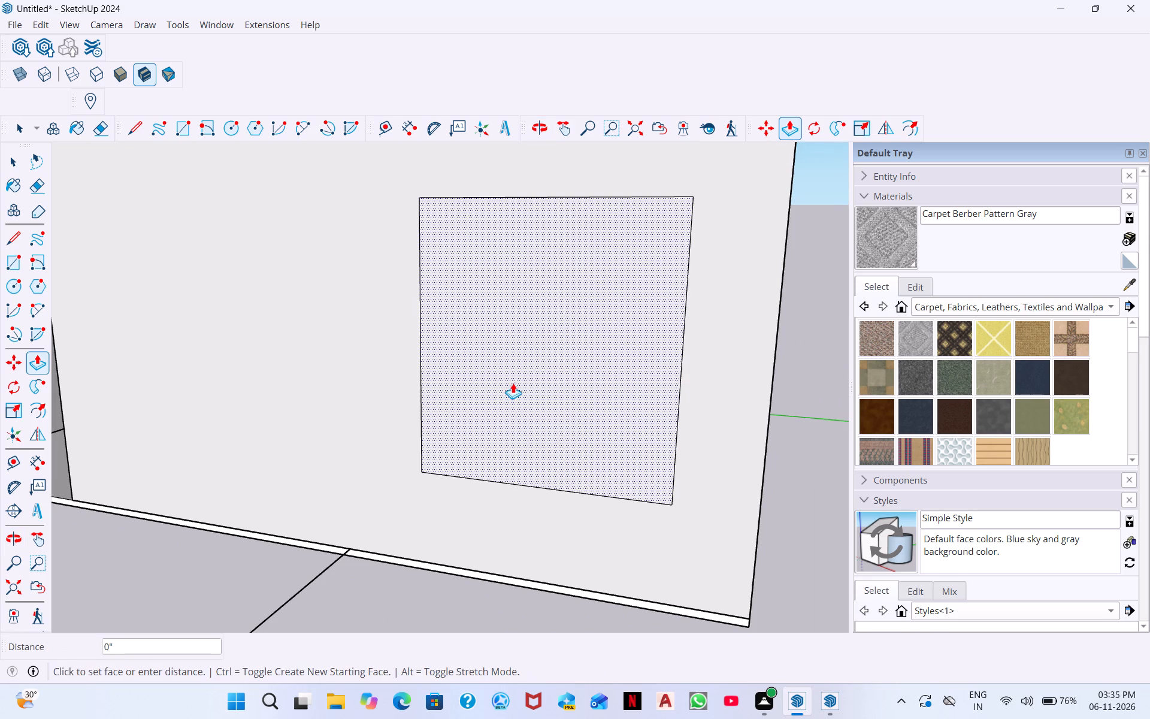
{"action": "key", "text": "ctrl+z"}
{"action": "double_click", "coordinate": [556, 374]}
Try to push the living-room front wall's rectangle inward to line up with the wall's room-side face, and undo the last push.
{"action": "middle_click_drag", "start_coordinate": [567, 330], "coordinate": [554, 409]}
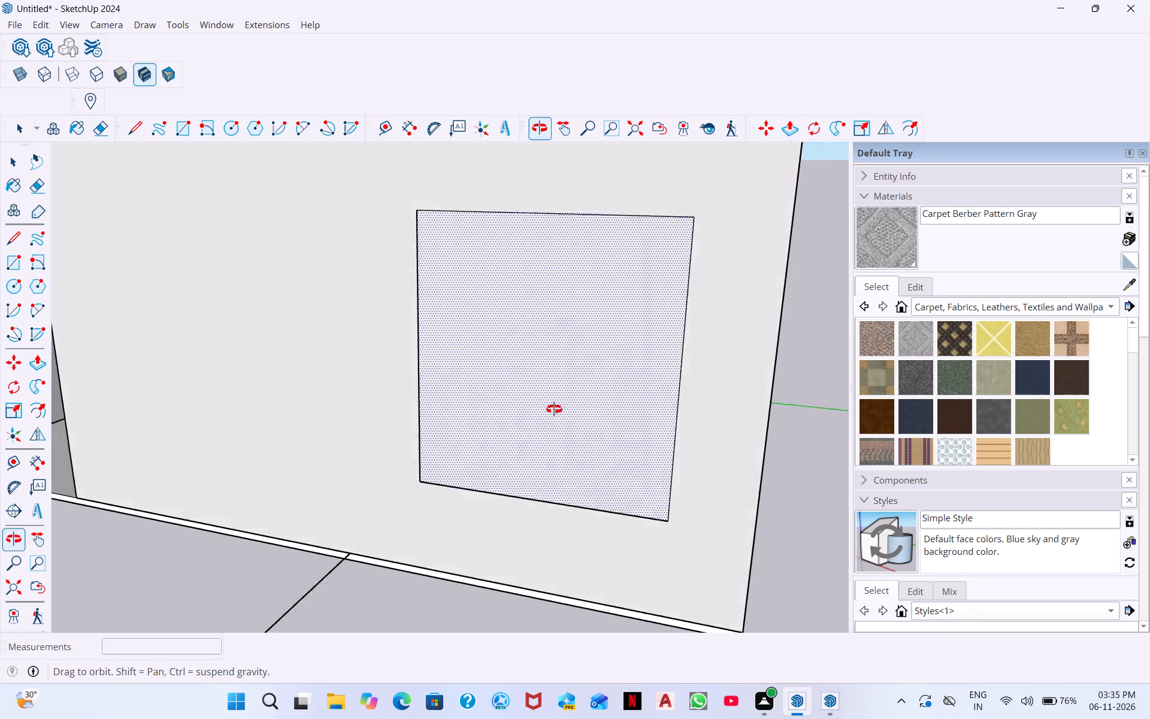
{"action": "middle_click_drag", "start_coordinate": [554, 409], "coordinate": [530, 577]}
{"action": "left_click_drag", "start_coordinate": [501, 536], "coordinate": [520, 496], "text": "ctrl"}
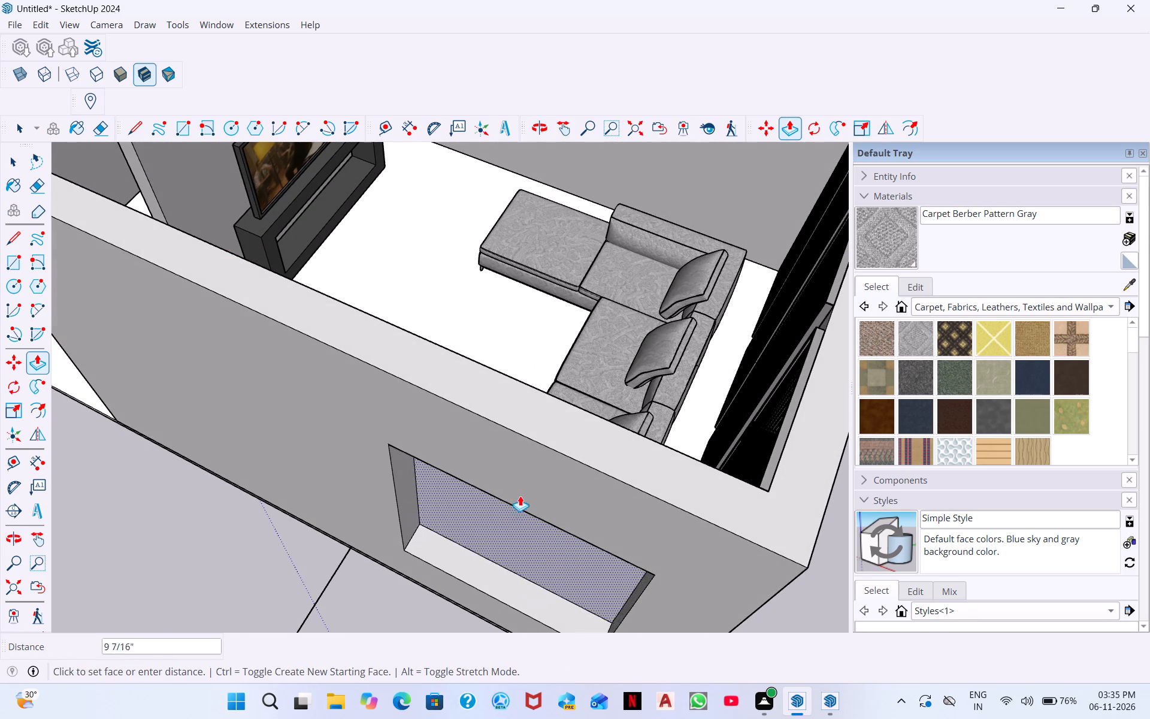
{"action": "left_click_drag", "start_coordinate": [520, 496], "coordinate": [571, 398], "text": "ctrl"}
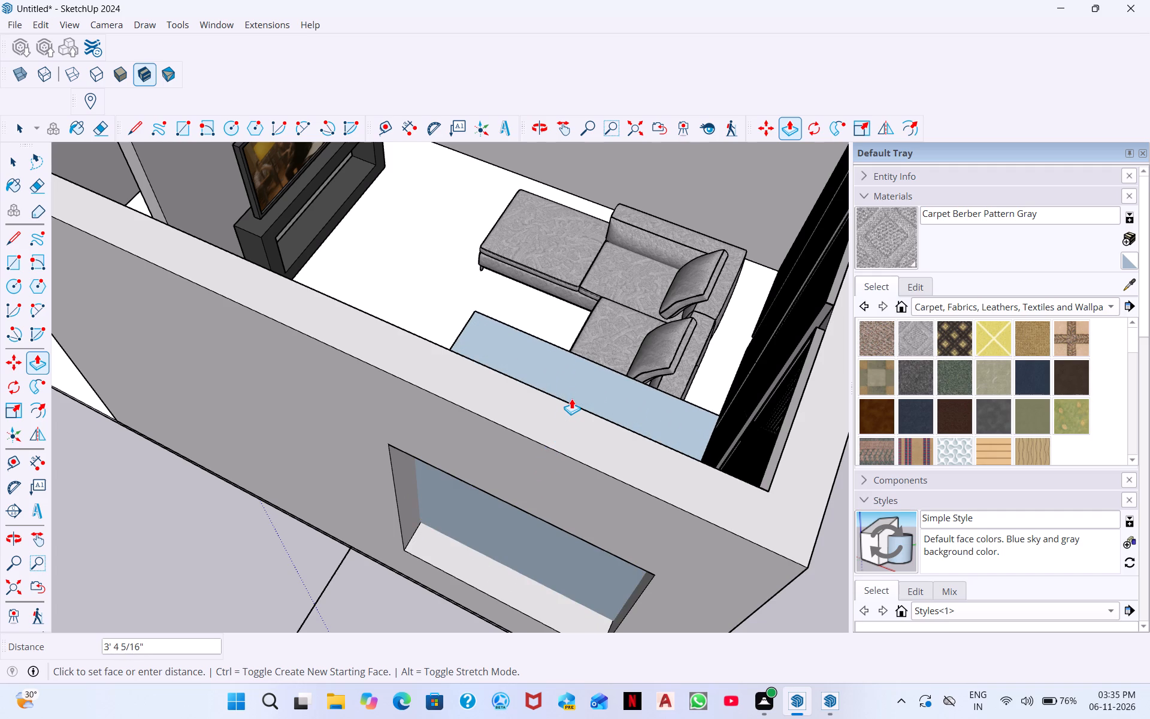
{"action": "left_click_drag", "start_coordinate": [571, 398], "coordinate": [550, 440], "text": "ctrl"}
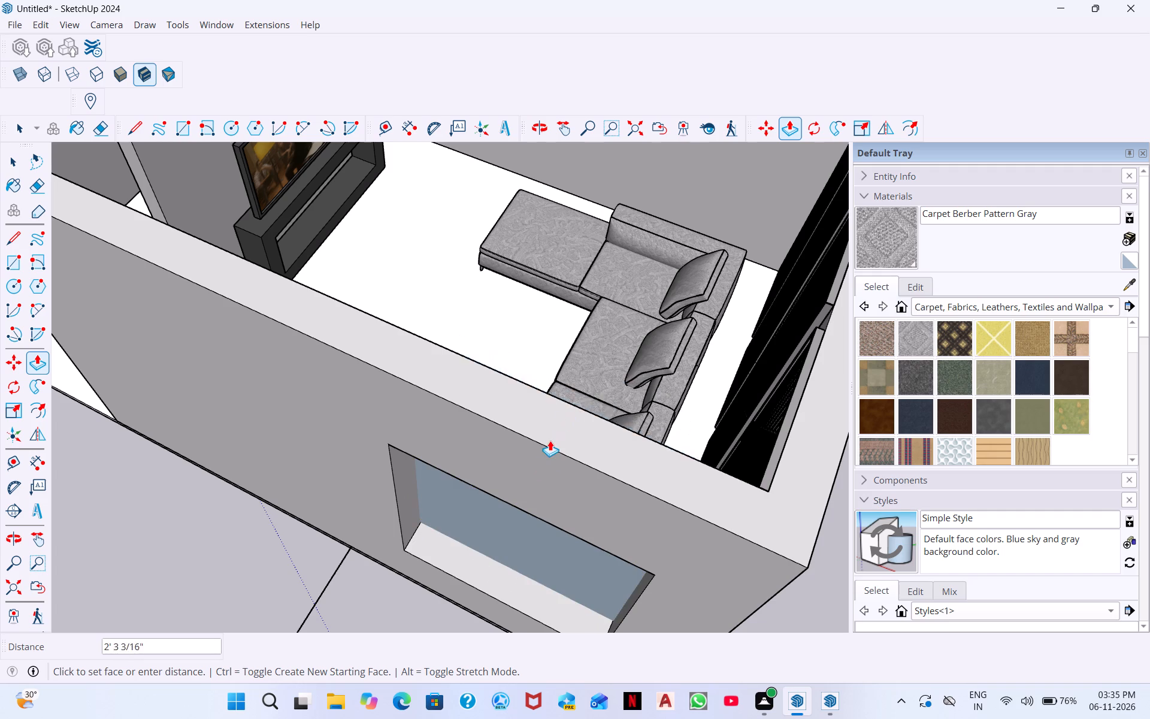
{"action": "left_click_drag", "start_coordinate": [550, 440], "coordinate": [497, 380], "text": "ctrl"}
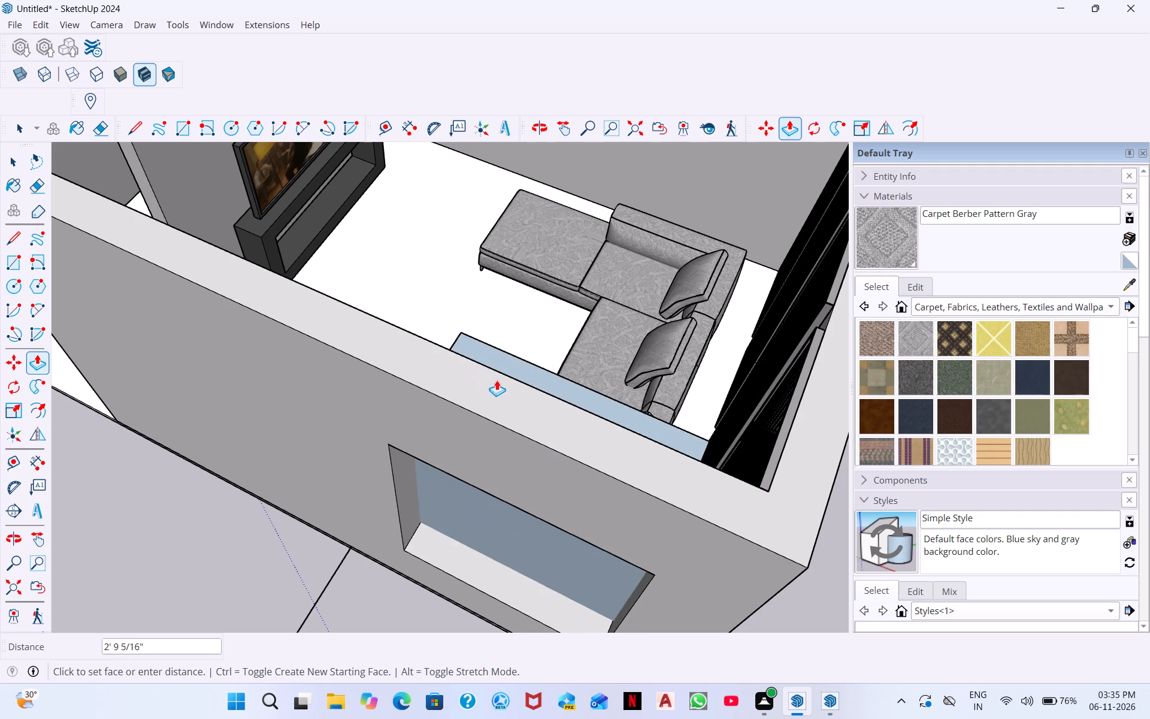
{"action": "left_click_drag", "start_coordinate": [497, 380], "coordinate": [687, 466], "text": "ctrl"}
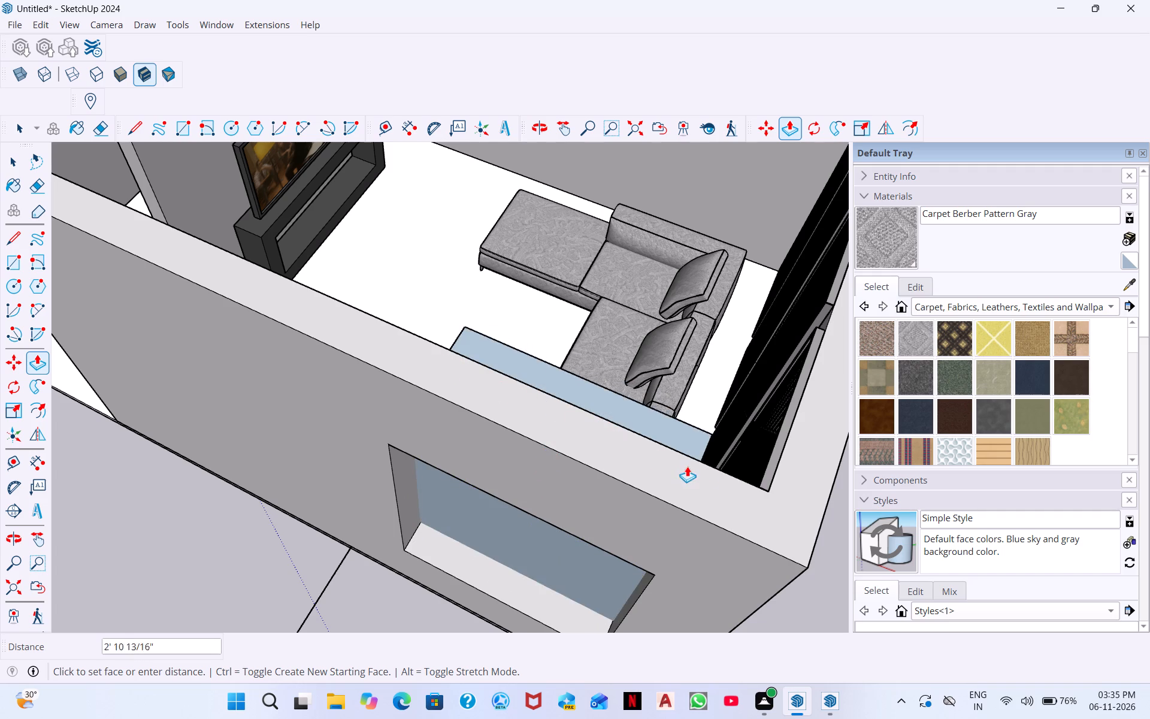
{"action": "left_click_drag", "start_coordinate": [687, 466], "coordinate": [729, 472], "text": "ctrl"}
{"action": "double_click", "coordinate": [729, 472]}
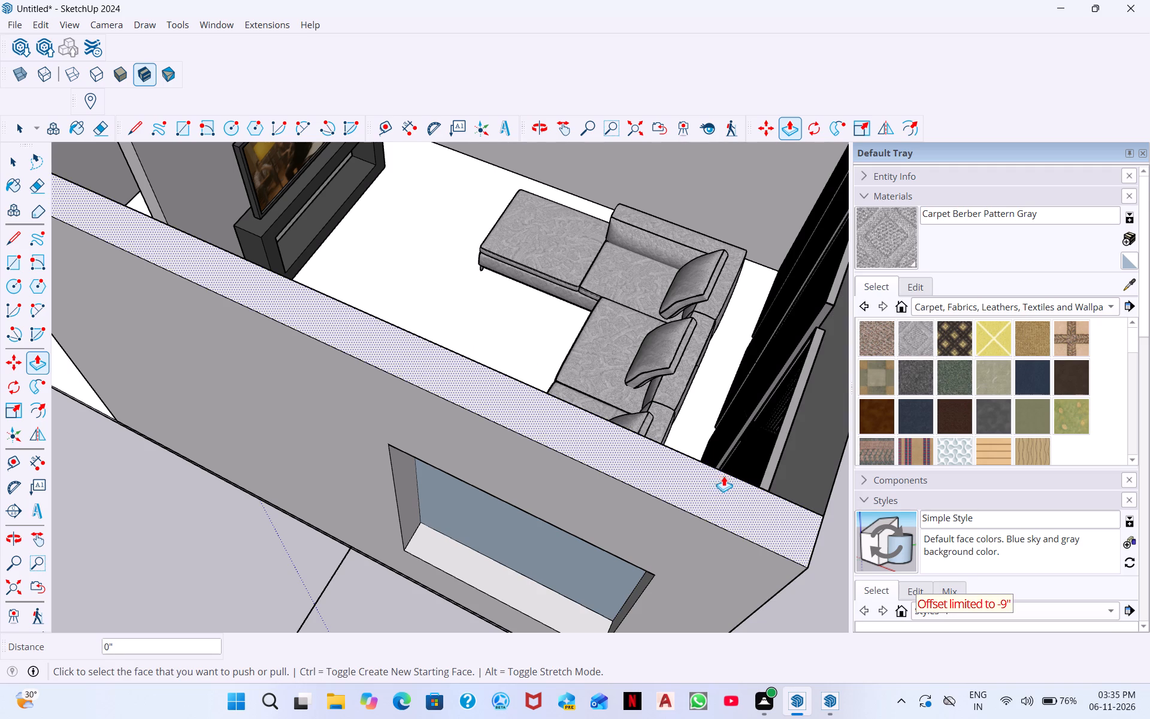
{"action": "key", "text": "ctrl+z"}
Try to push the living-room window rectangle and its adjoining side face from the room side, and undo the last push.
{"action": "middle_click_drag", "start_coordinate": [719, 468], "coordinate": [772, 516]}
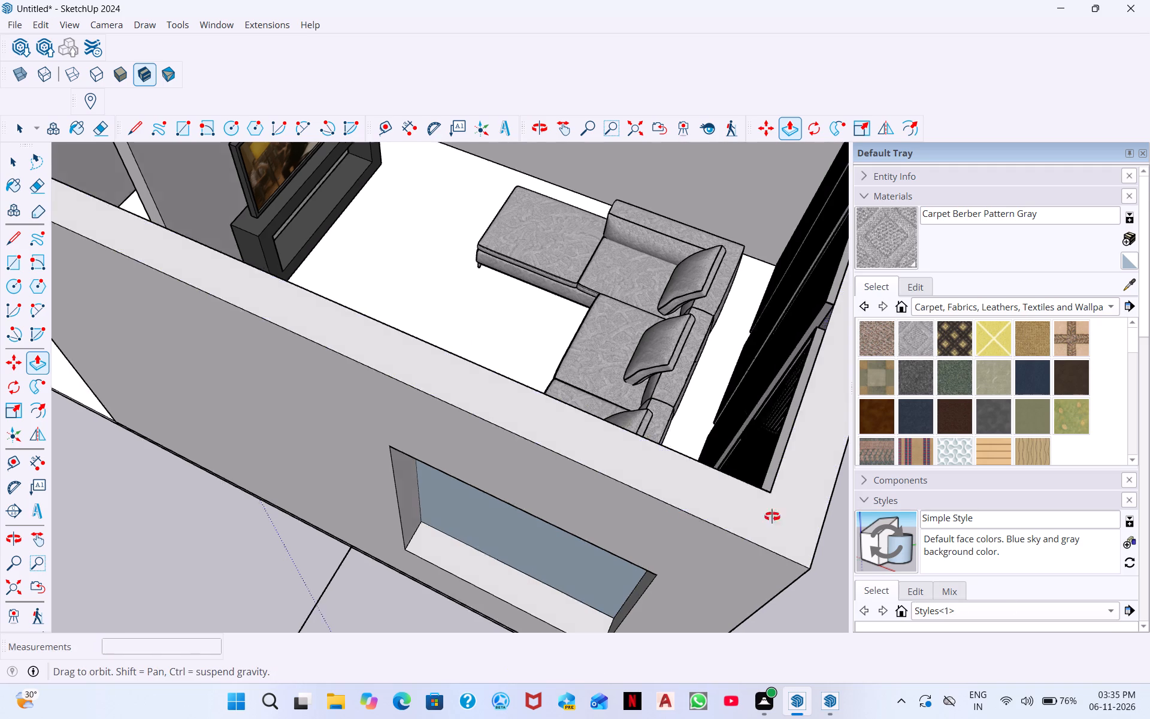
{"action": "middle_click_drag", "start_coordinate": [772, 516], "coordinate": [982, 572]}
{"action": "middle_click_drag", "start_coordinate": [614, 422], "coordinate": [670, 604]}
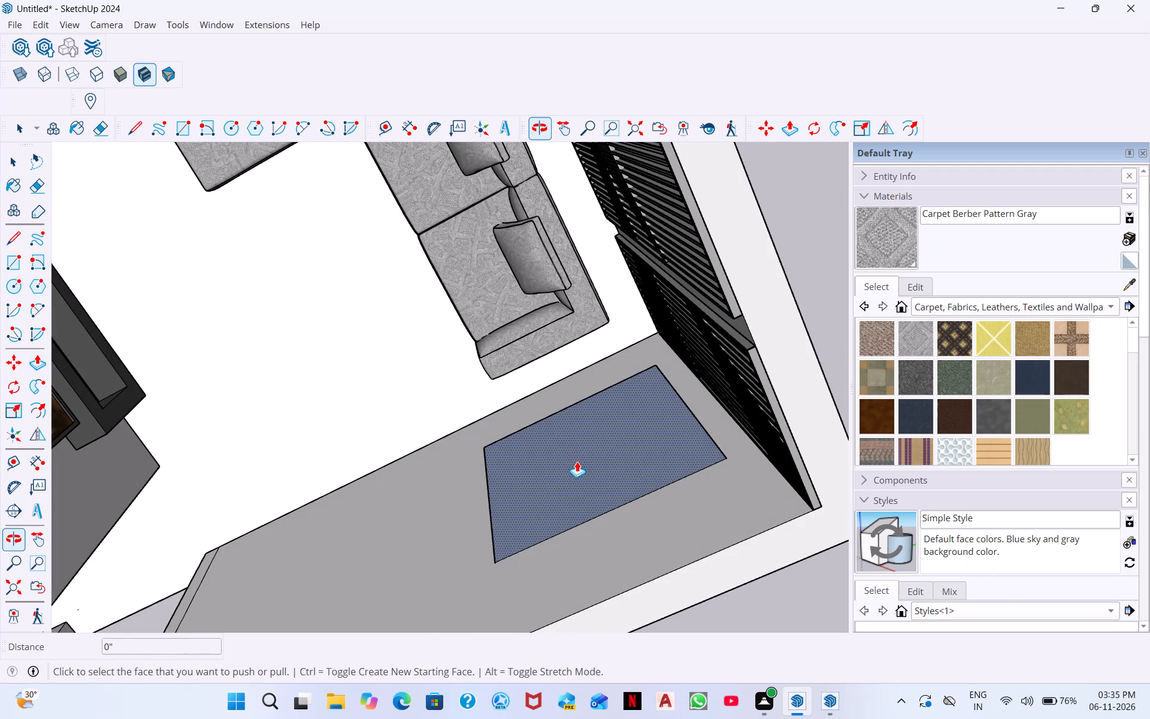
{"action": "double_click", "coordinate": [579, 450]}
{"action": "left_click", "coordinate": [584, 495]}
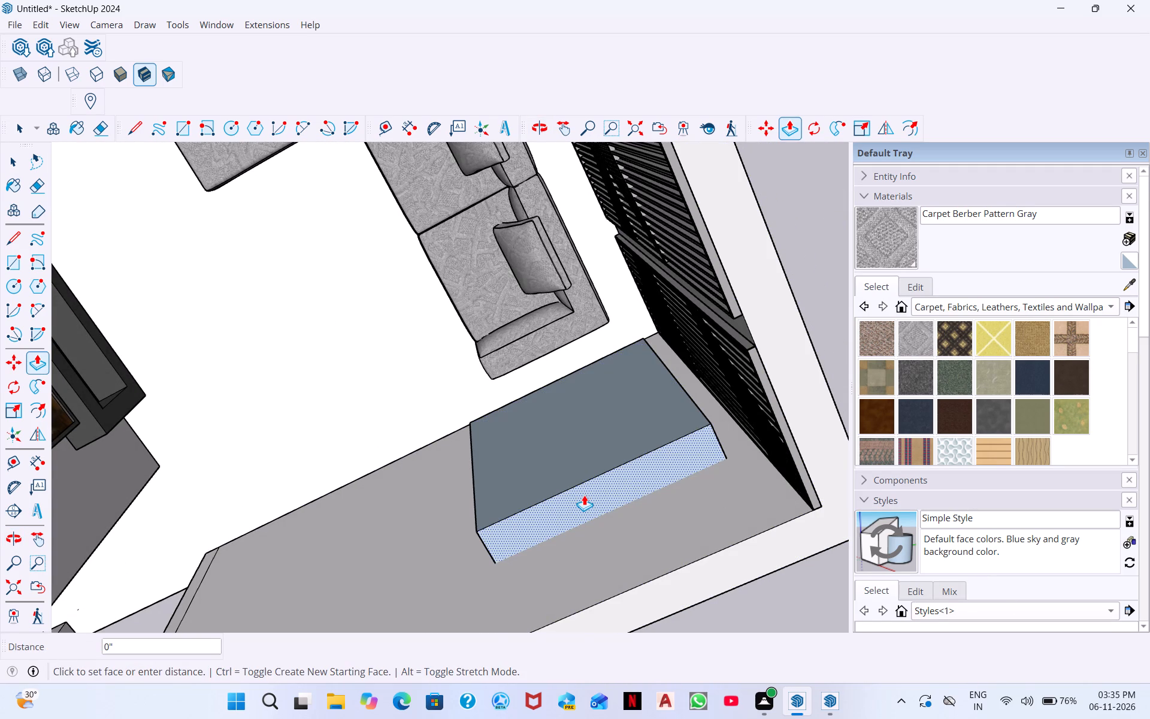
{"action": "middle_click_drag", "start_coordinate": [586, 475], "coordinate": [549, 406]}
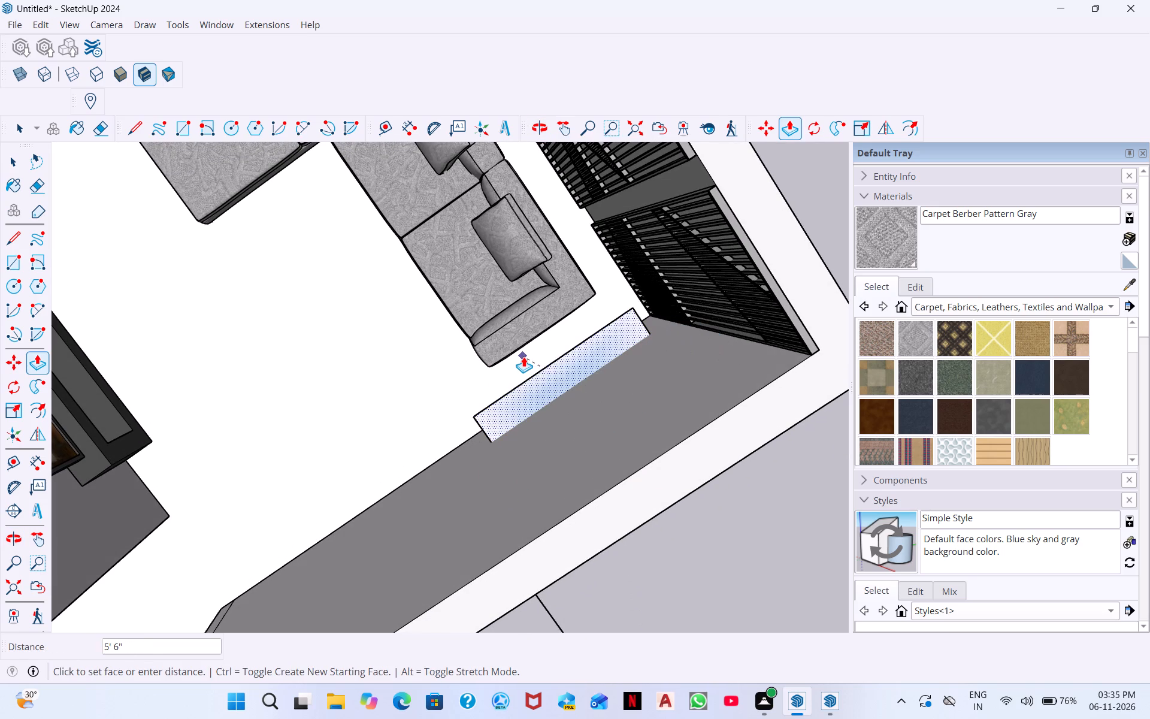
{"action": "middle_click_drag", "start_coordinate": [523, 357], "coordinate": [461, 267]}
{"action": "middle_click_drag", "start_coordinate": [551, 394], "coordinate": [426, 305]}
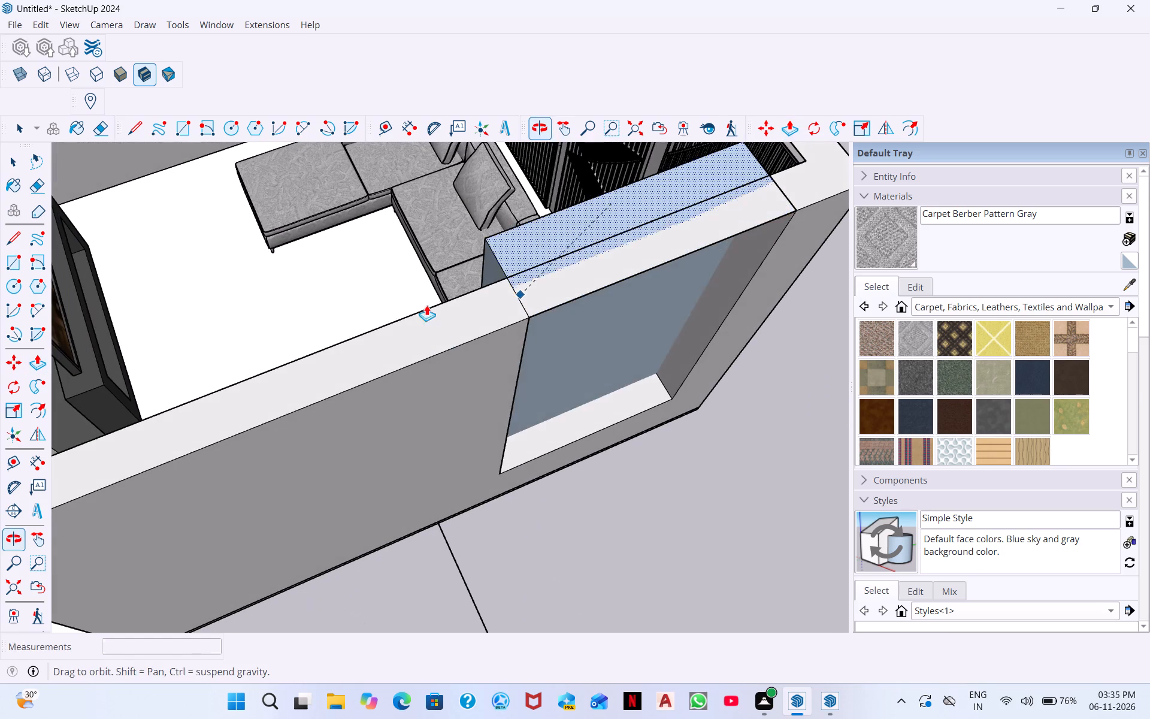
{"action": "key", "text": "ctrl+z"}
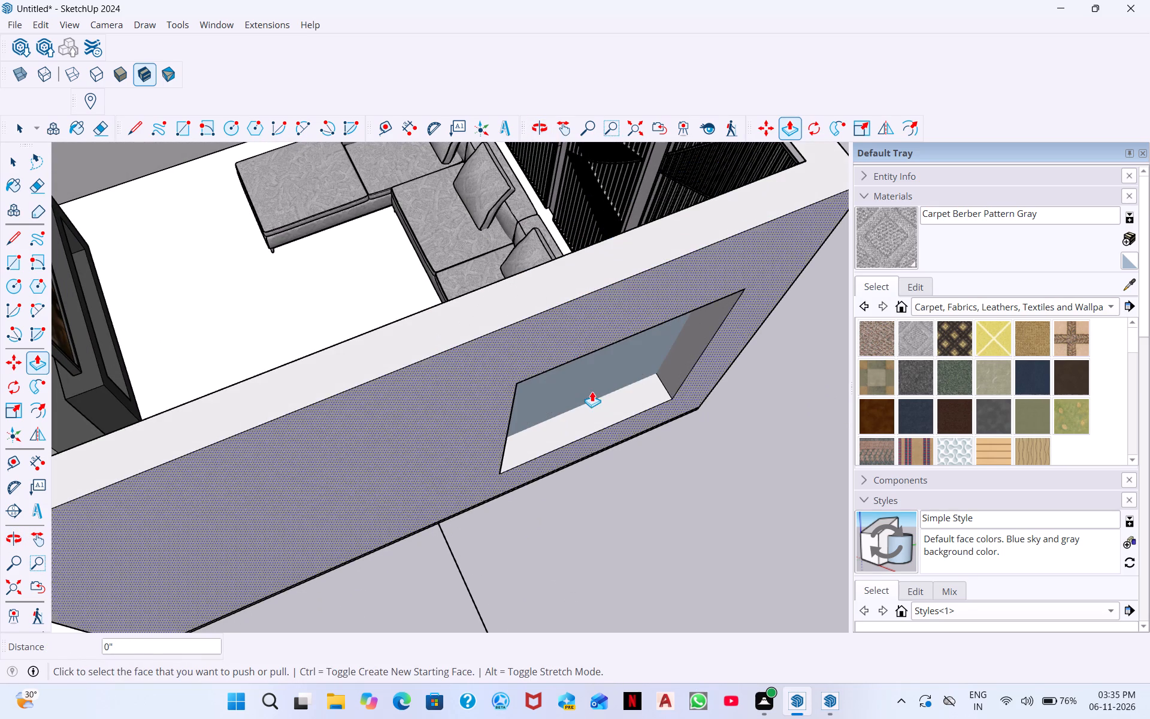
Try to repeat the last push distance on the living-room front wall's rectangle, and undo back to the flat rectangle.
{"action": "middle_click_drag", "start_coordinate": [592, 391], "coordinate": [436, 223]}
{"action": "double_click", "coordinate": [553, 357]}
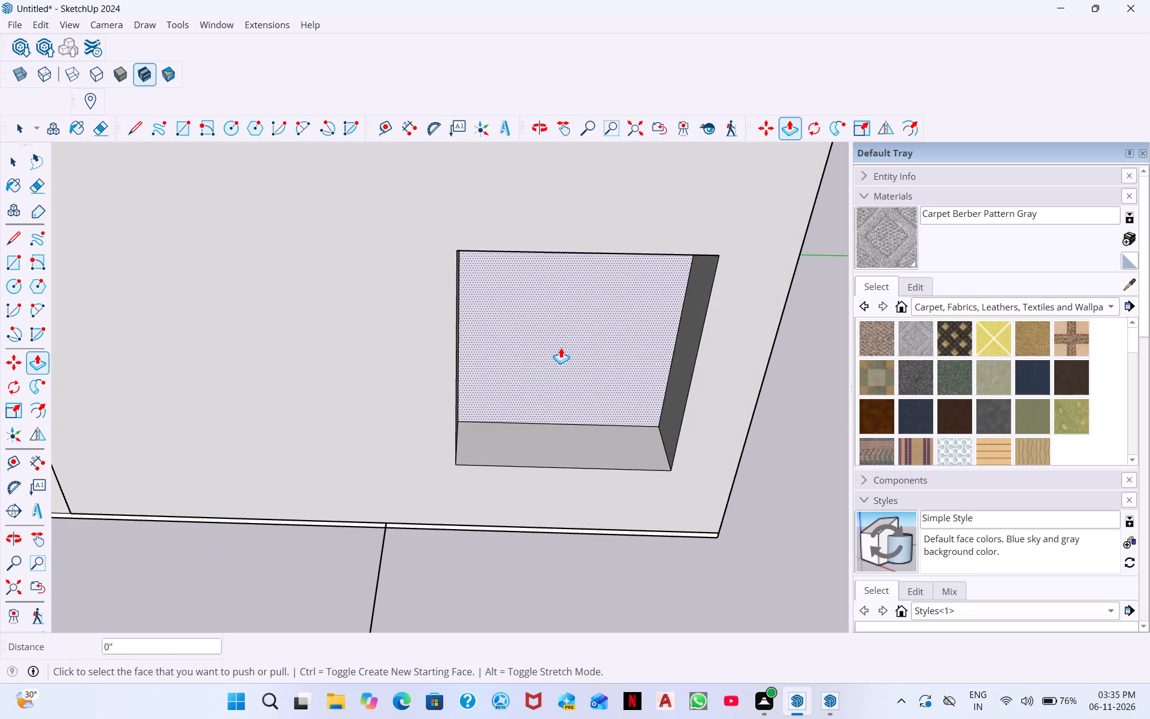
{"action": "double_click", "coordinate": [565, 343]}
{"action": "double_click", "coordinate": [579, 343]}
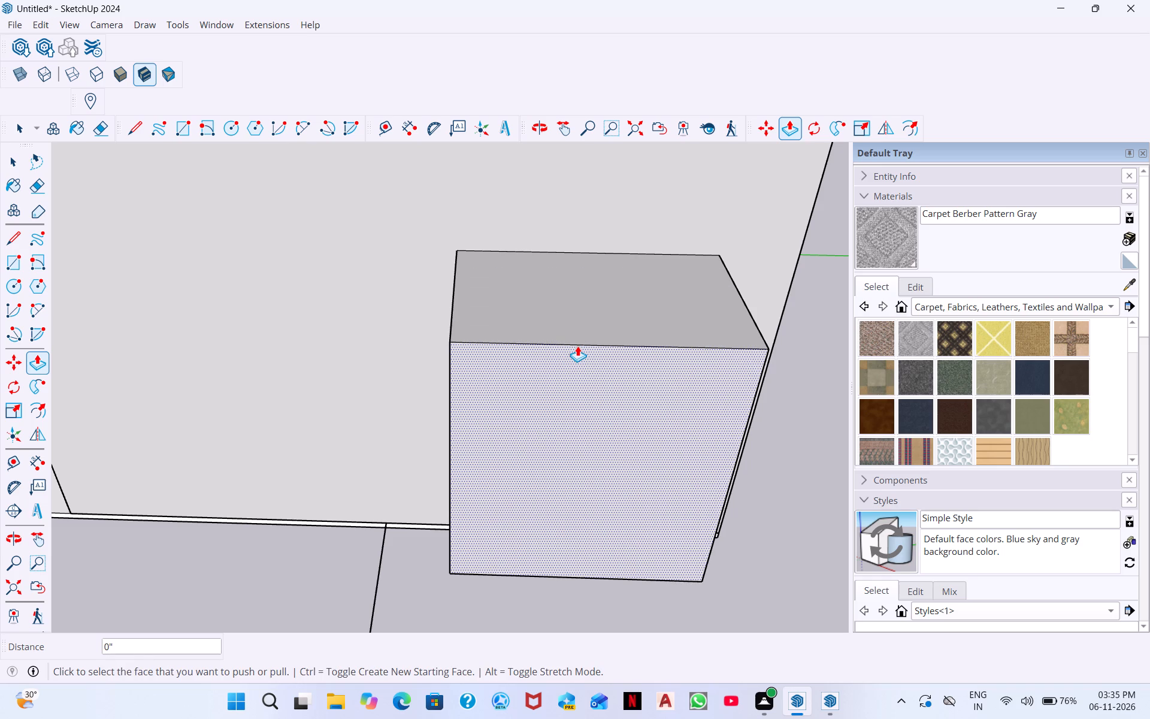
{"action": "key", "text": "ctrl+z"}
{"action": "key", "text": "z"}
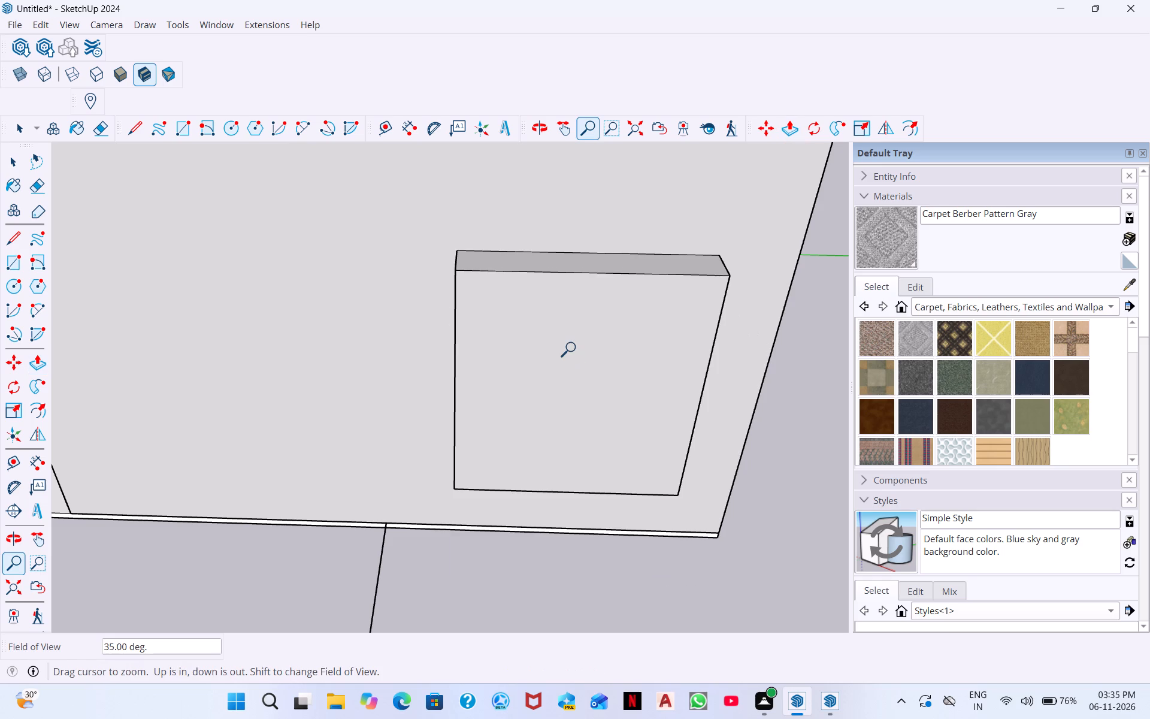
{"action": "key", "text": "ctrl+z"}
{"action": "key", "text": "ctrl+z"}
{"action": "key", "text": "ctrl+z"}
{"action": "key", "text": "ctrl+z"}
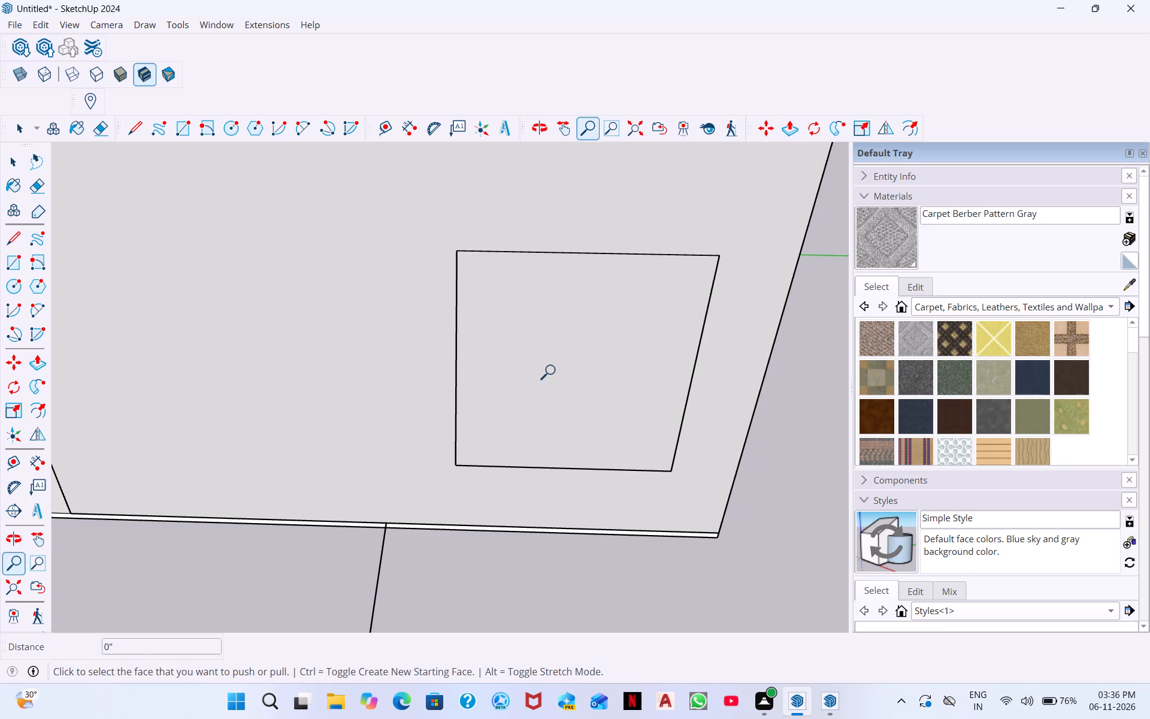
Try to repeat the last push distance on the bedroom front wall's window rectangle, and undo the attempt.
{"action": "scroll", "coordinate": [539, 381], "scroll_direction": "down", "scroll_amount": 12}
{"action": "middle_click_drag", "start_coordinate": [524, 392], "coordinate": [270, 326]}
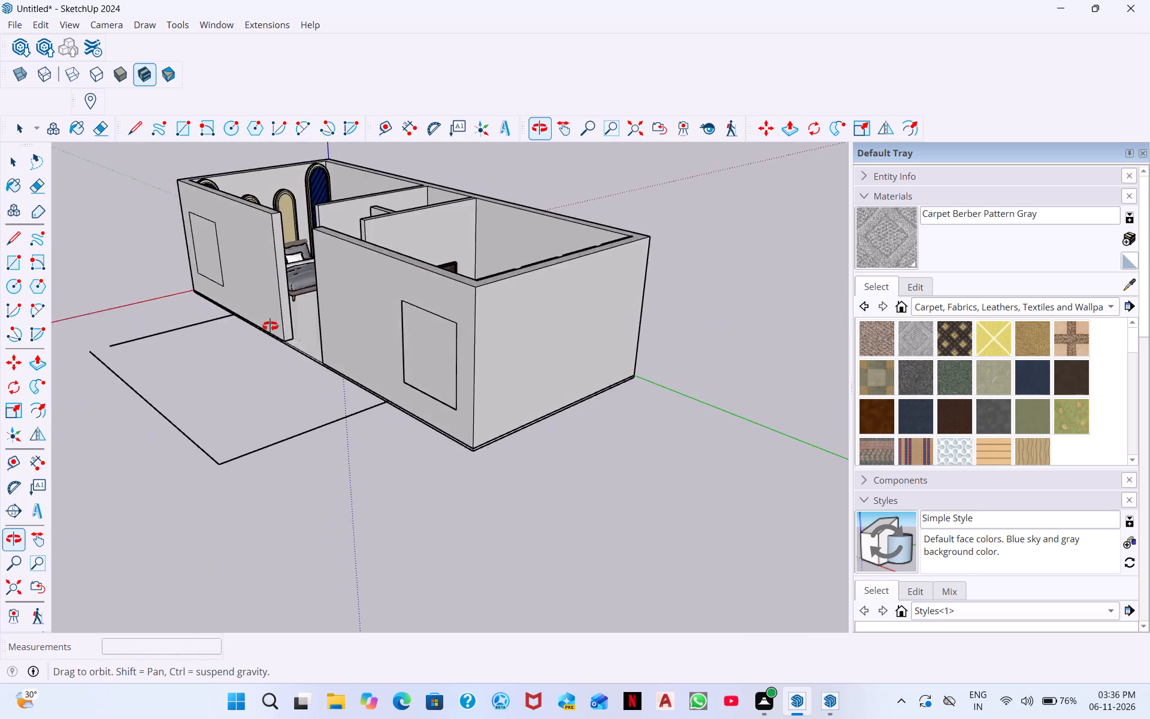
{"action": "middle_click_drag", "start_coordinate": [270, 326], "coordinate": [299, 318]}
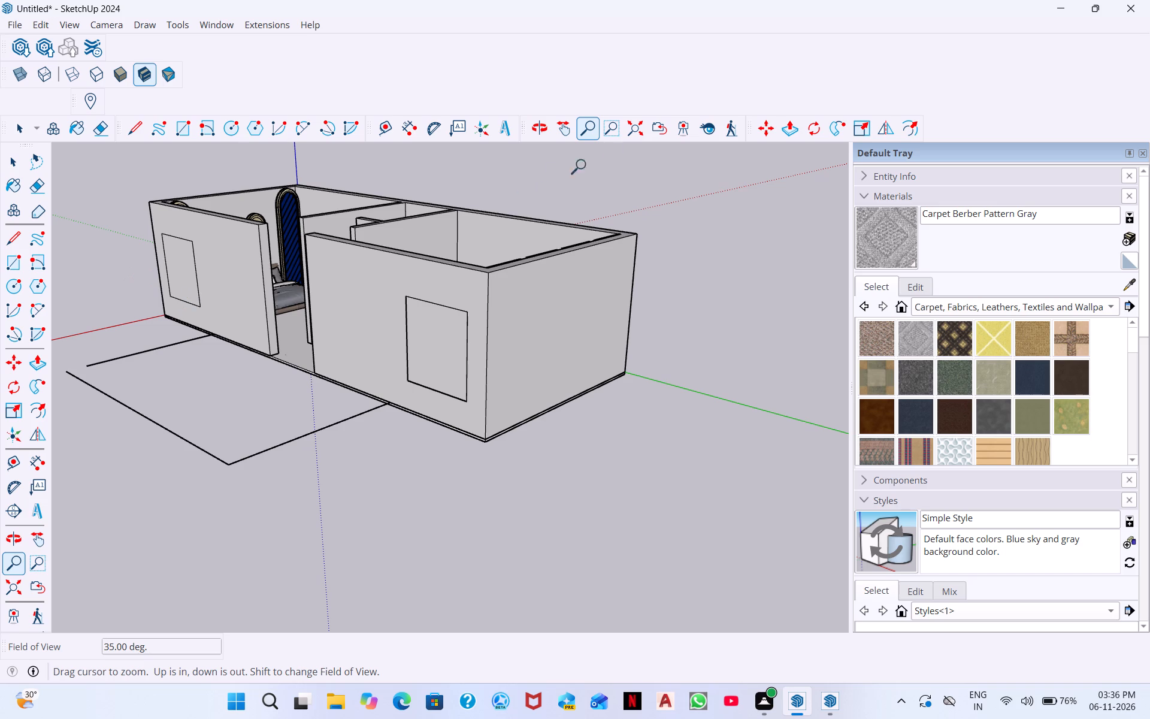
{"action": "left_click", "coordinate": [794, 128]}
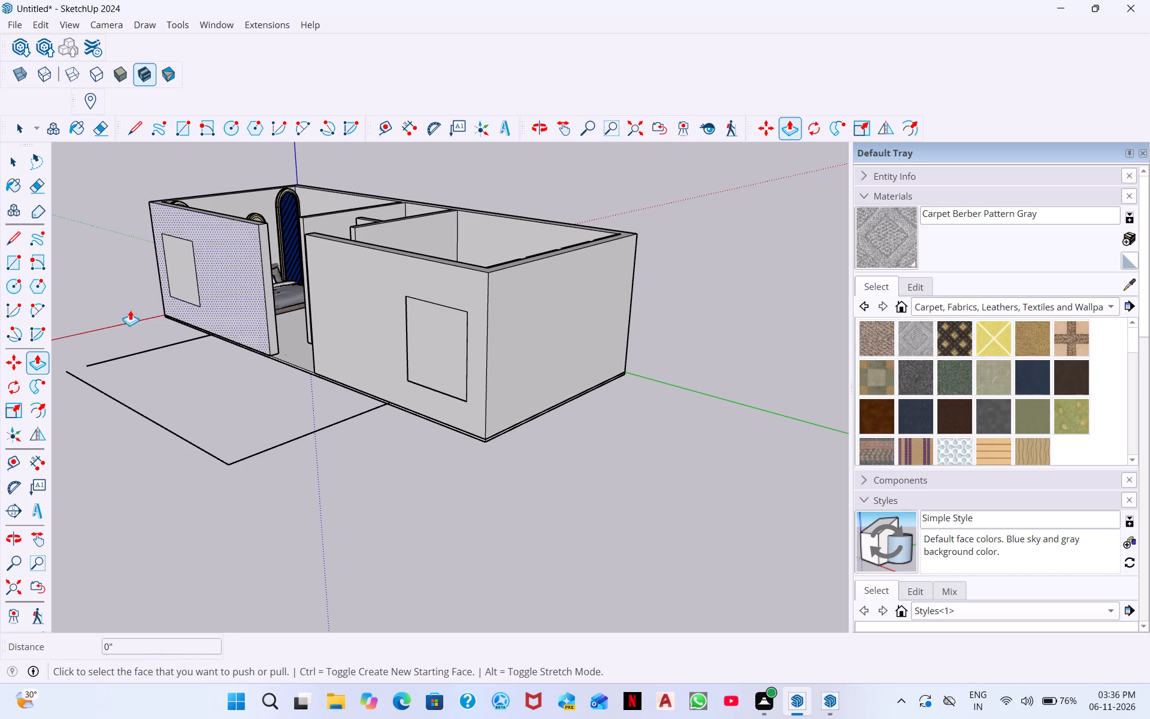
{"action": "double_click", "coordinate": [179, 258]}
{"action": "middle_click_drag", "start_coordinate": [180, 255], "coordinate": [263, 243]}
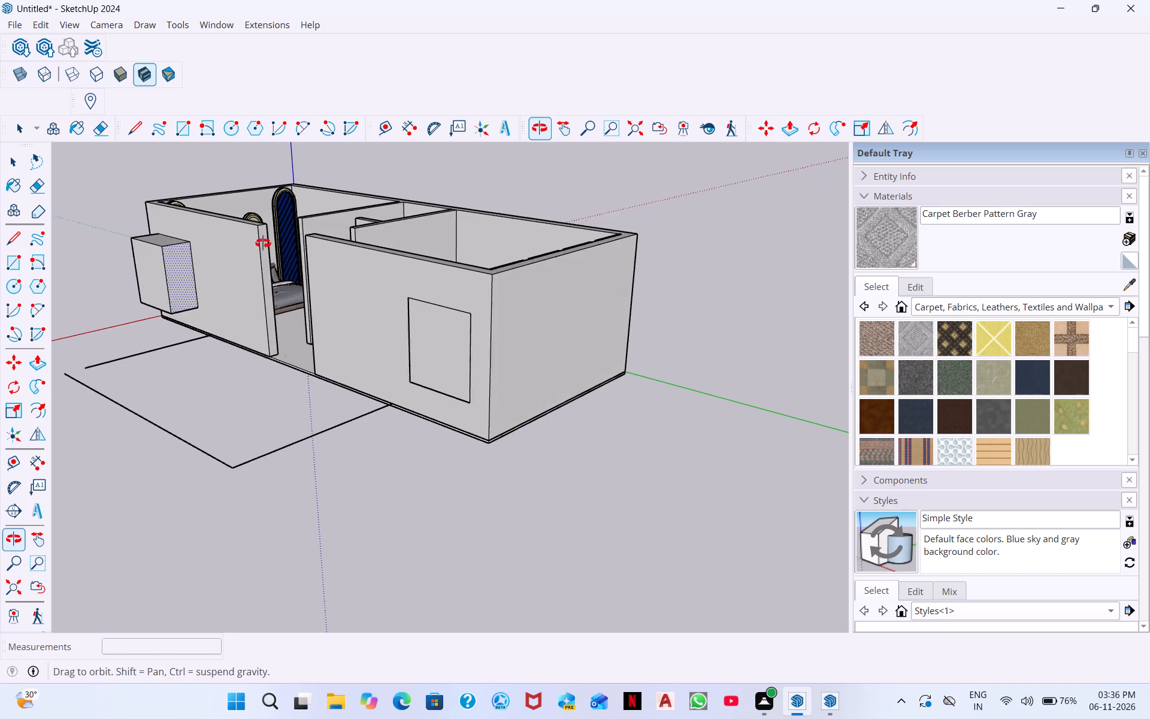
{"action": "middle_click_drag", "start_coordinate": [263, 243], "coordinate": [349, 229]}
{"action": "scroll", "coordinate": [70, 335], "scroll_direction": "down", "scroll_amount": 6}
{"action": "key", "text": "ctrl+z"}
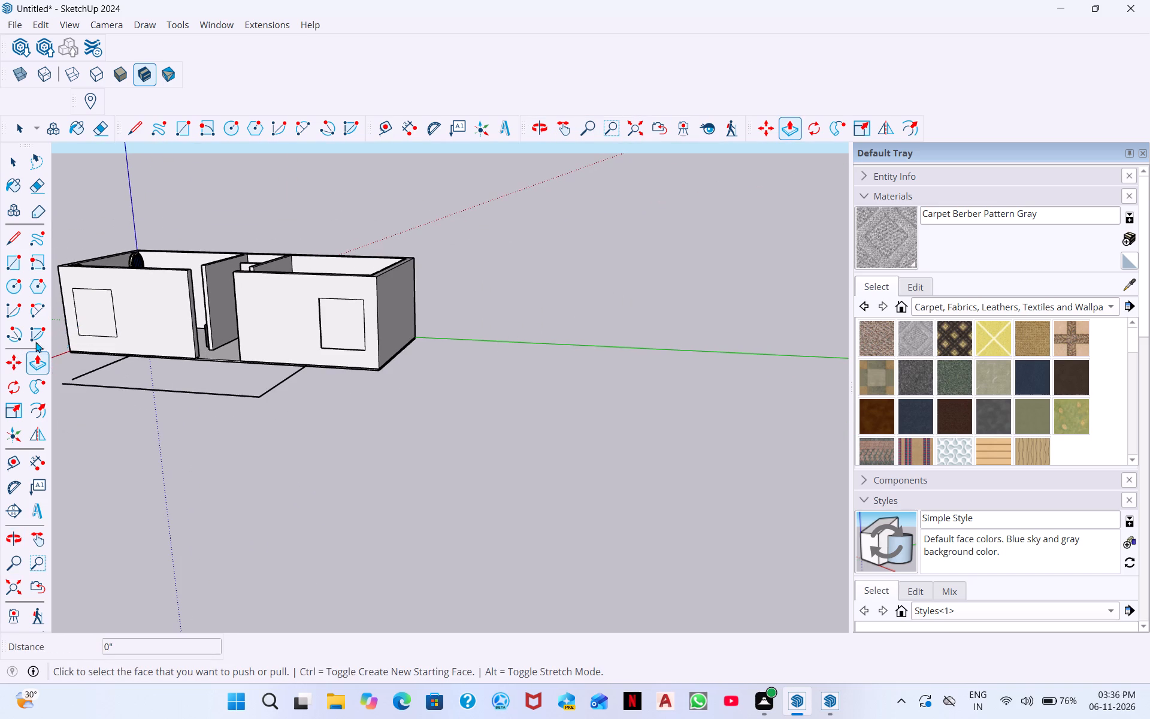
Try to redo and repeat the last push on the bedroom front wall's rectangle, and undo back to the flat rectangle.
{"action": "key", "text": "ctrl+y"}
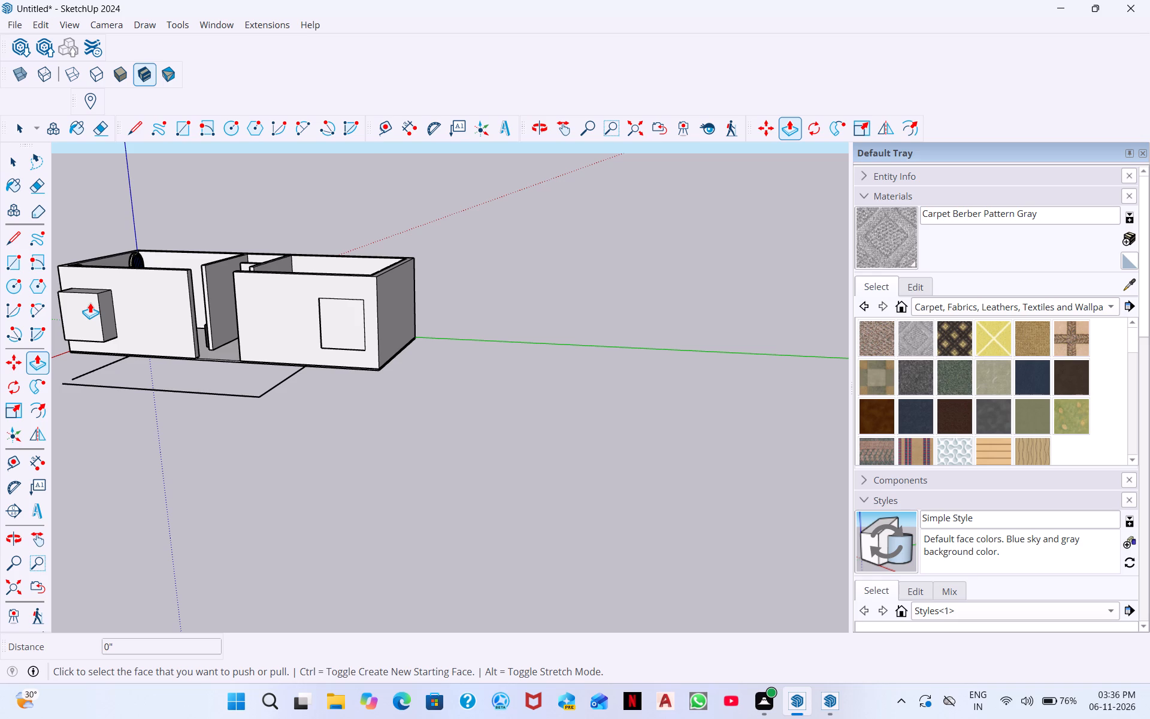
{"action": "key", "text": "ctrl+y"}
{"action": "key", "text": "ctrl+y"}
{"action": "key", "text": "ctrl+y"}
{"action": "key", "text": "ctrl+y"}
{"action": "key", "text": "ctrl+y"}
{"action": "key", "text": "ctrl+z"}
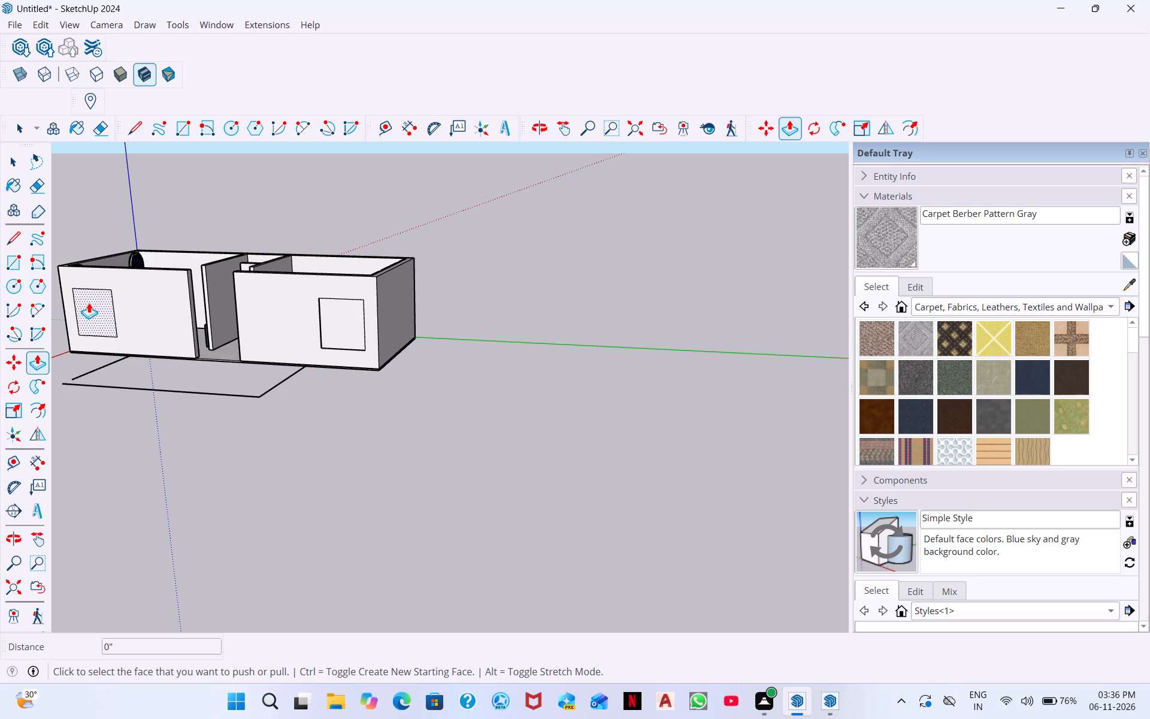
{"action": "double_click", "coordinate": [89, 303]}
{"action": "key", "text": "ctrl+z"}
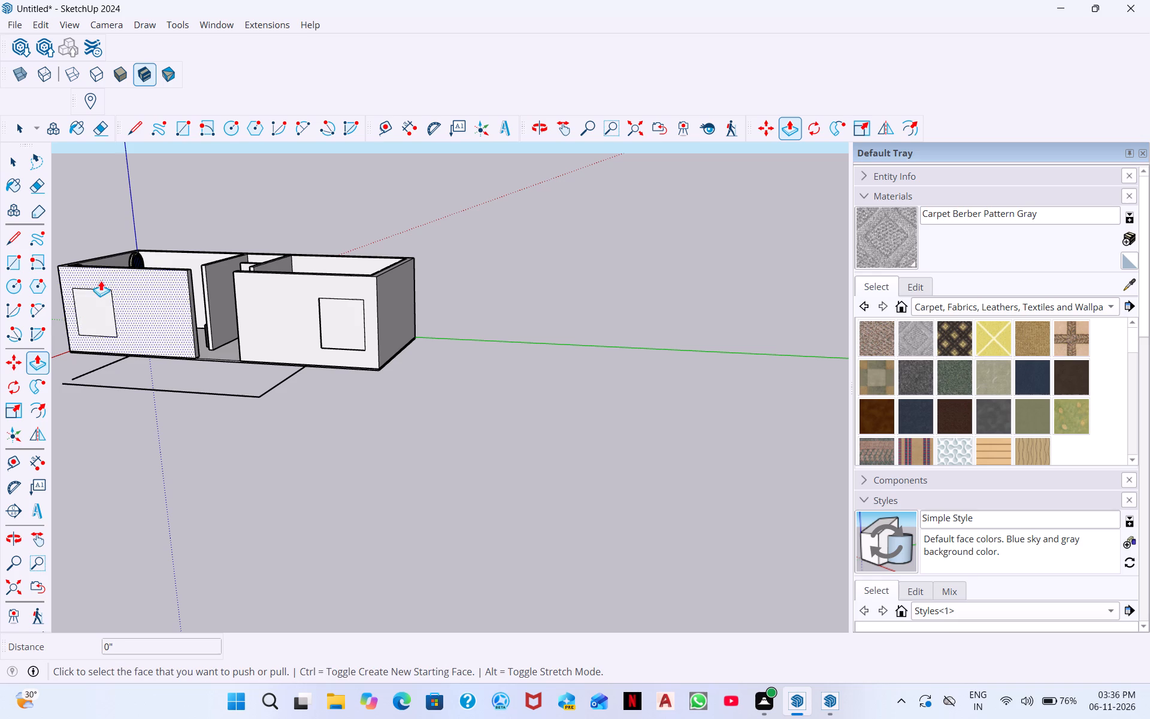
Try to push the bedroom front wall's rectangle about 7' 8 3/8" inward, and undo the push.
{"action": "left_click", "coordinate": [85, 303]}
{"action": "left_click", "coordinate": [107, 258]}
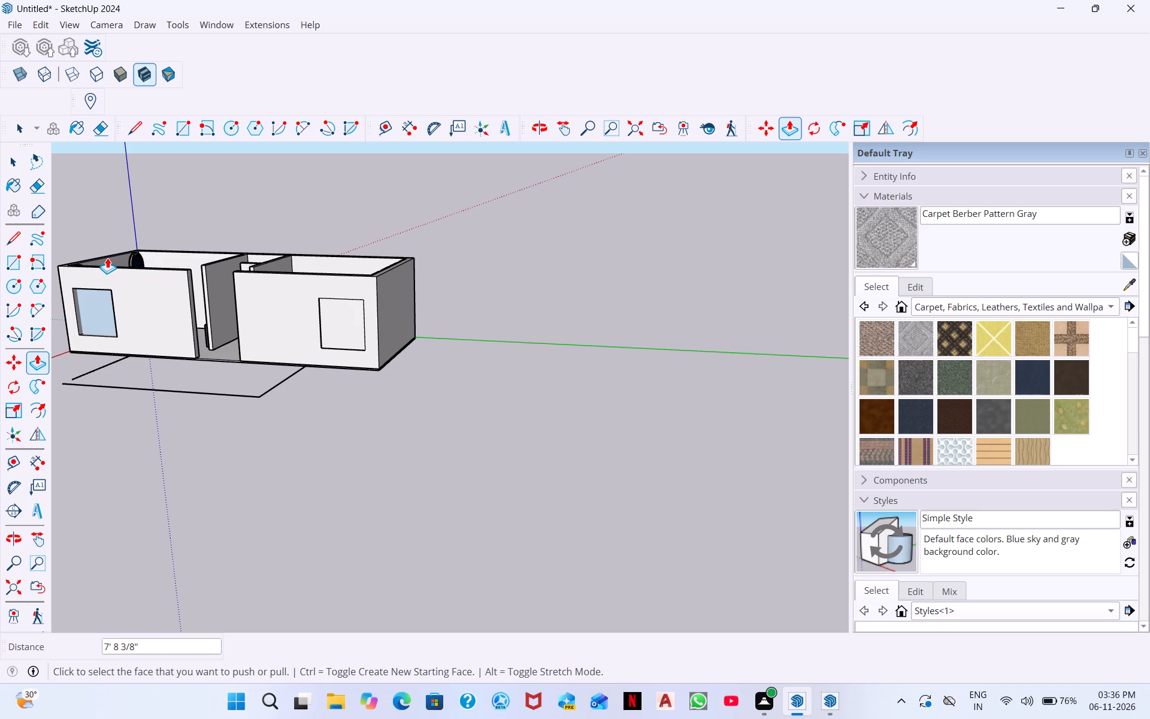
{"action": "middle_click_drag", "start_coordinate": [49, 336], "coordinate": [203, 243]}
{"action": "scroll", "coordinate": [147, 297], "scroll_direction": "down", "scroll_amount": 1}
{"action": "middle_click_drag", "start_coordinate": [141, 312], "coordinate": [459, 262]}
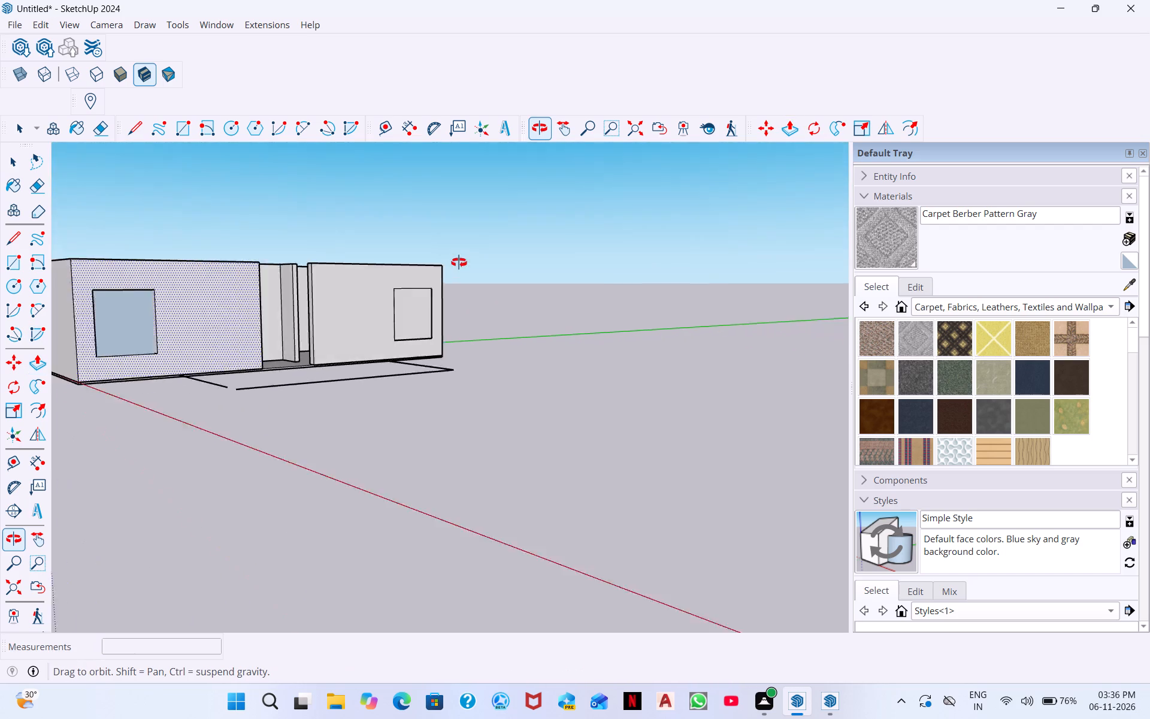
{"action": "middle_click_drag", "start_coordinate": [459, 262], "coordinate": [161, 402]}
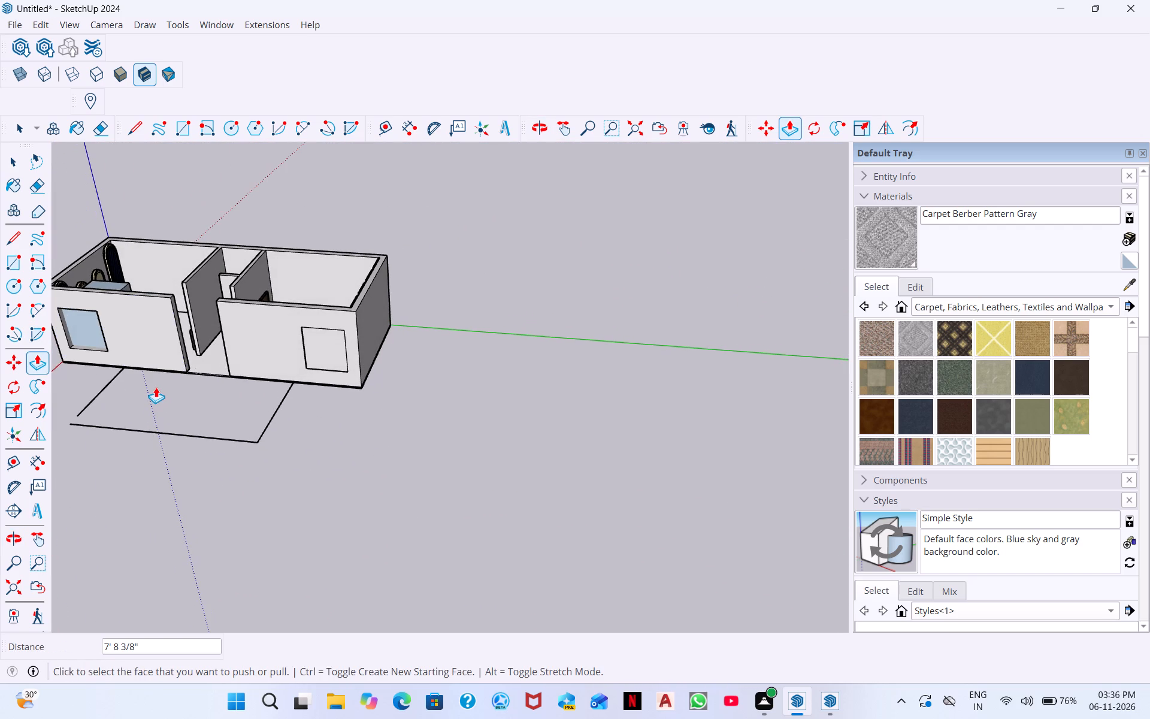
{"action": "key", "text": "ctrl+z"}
Push the bedroom front wall's window rectangle 9" inward to cut the opening through the wall.
{"action": "scroll", "coordinate": [82, 331], "scroll_direction": "up", "scroll_amount": 8}
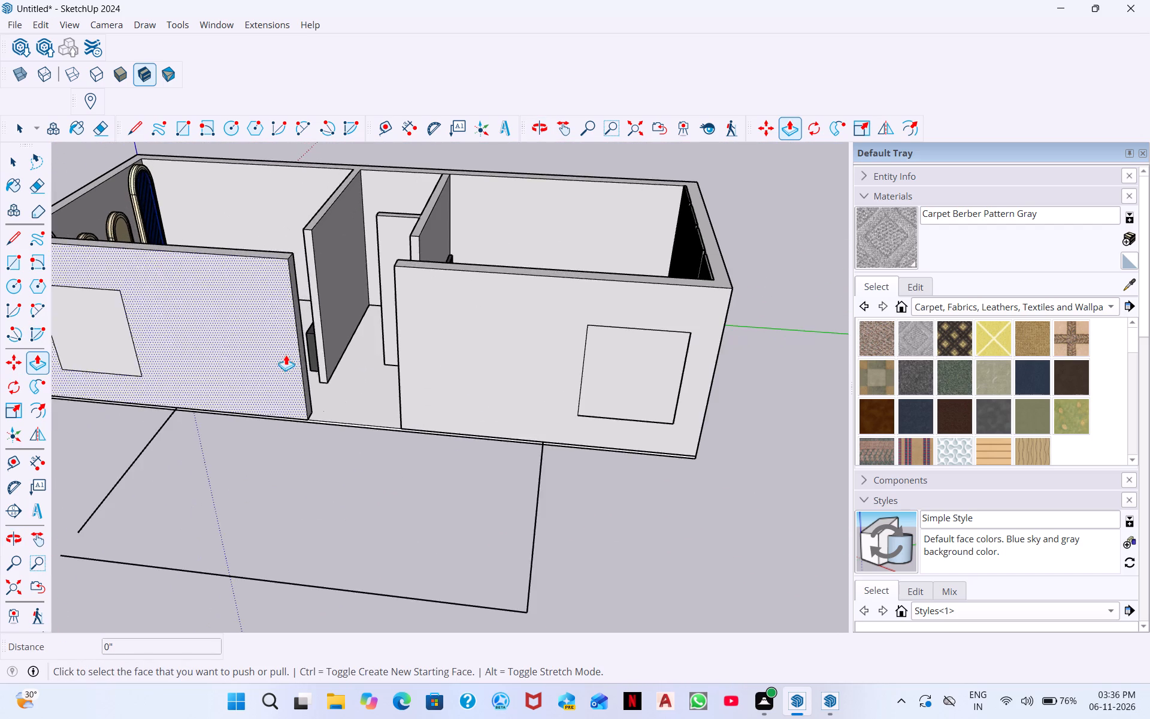
{"action": "middle_click_drag", "start_coordinate": [286, 355], "coordinate": [212, 308]}
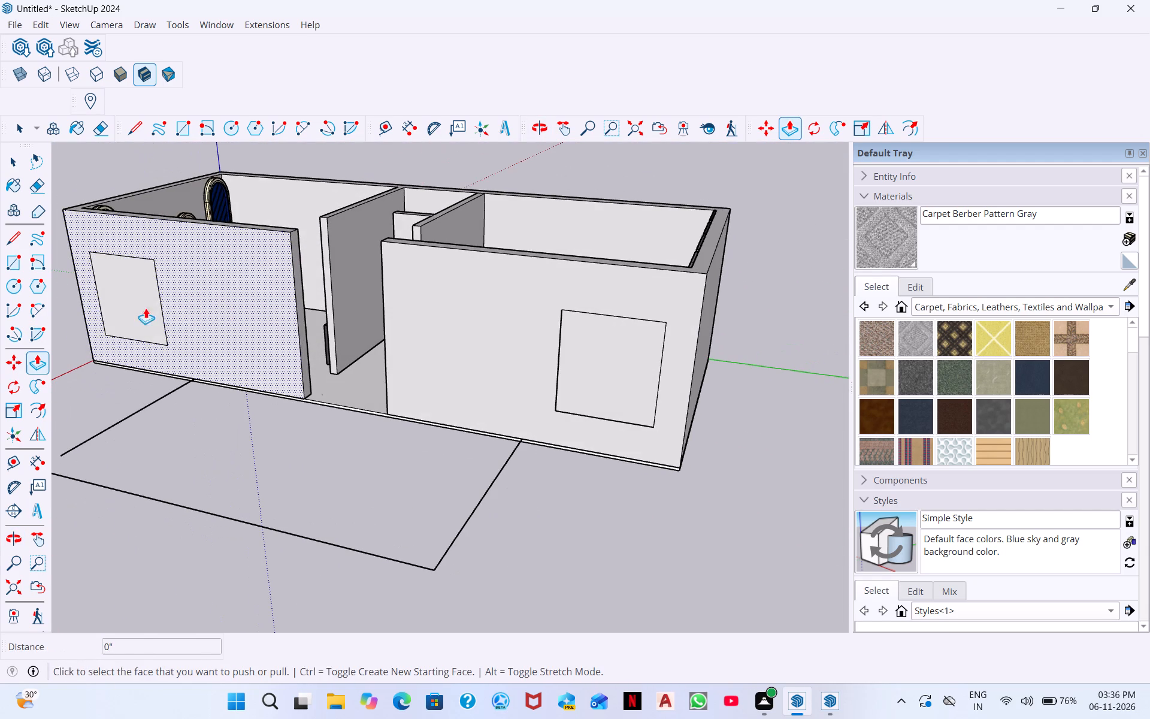
{"action": "left_click", "coordinate": [128, 299]}
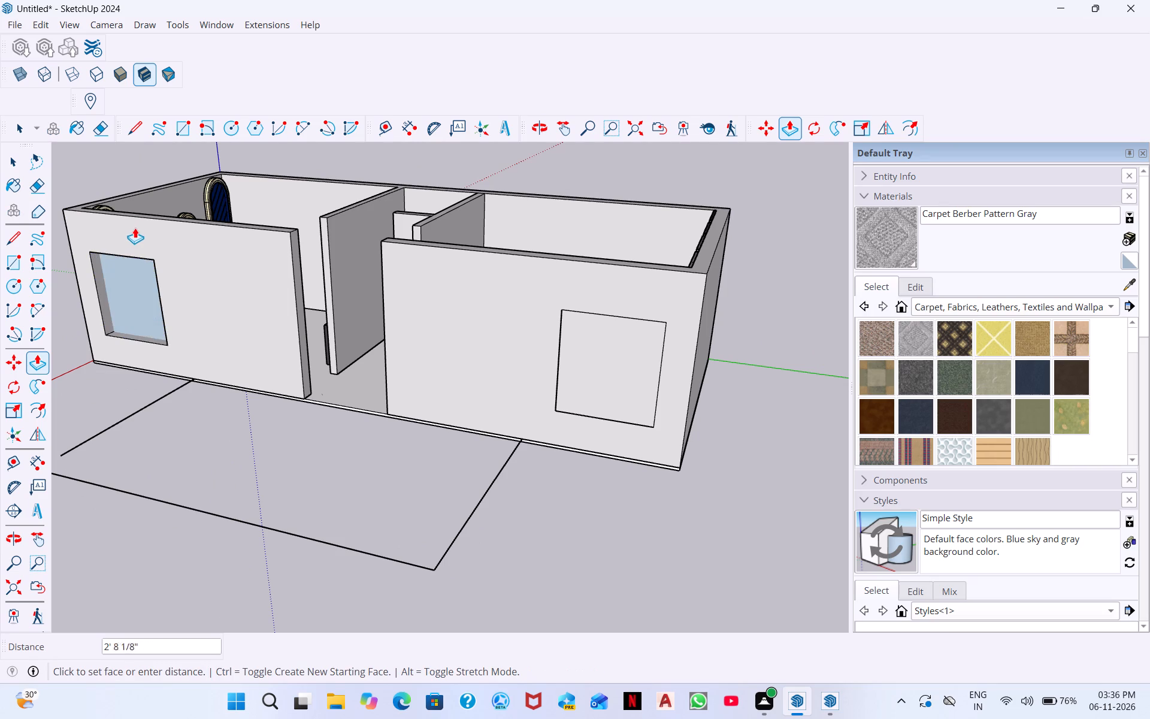
{"action": "left_click", "coordinate": [151, 212]}
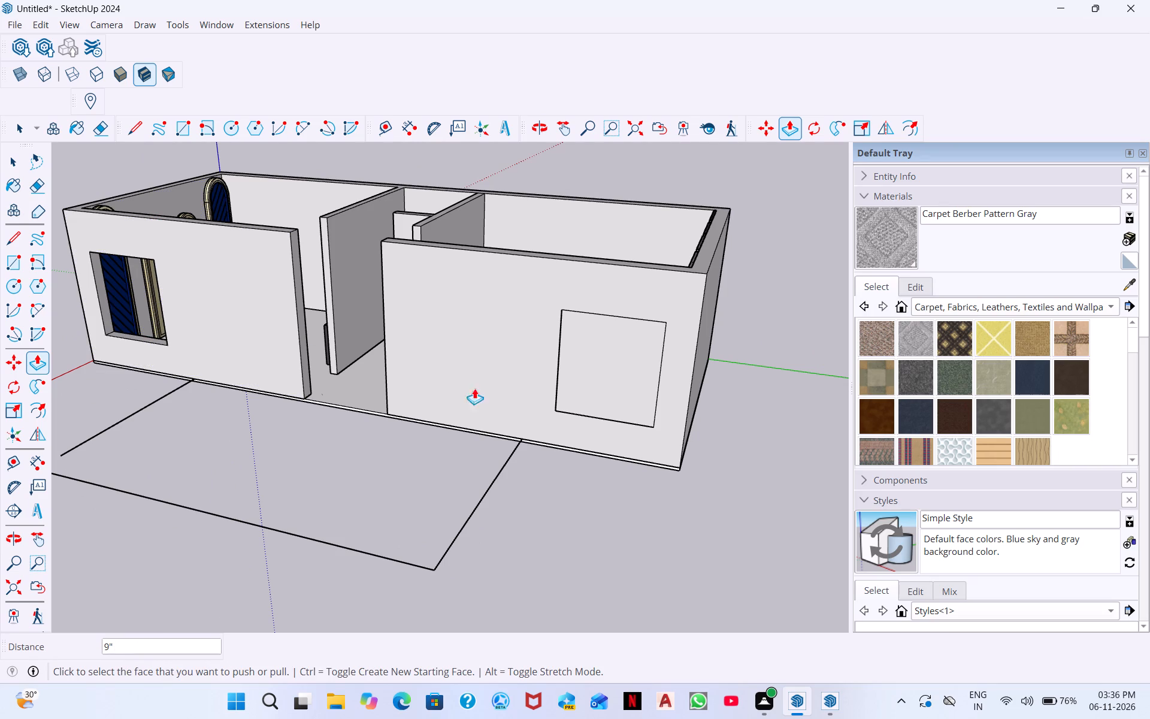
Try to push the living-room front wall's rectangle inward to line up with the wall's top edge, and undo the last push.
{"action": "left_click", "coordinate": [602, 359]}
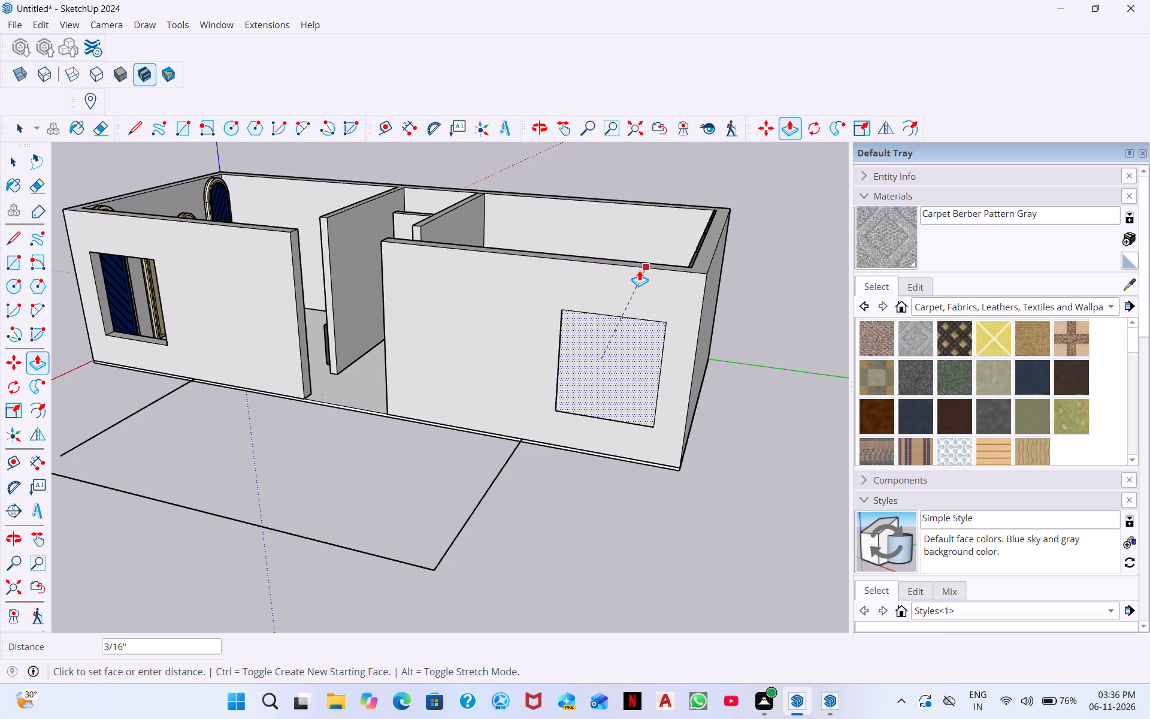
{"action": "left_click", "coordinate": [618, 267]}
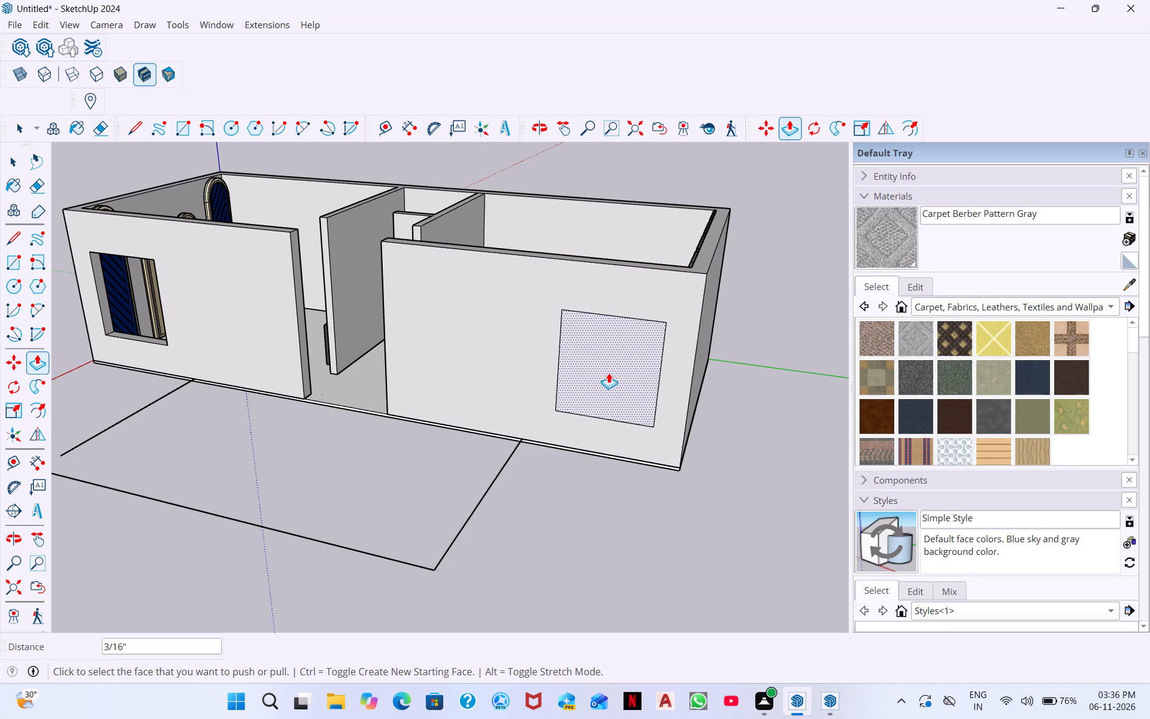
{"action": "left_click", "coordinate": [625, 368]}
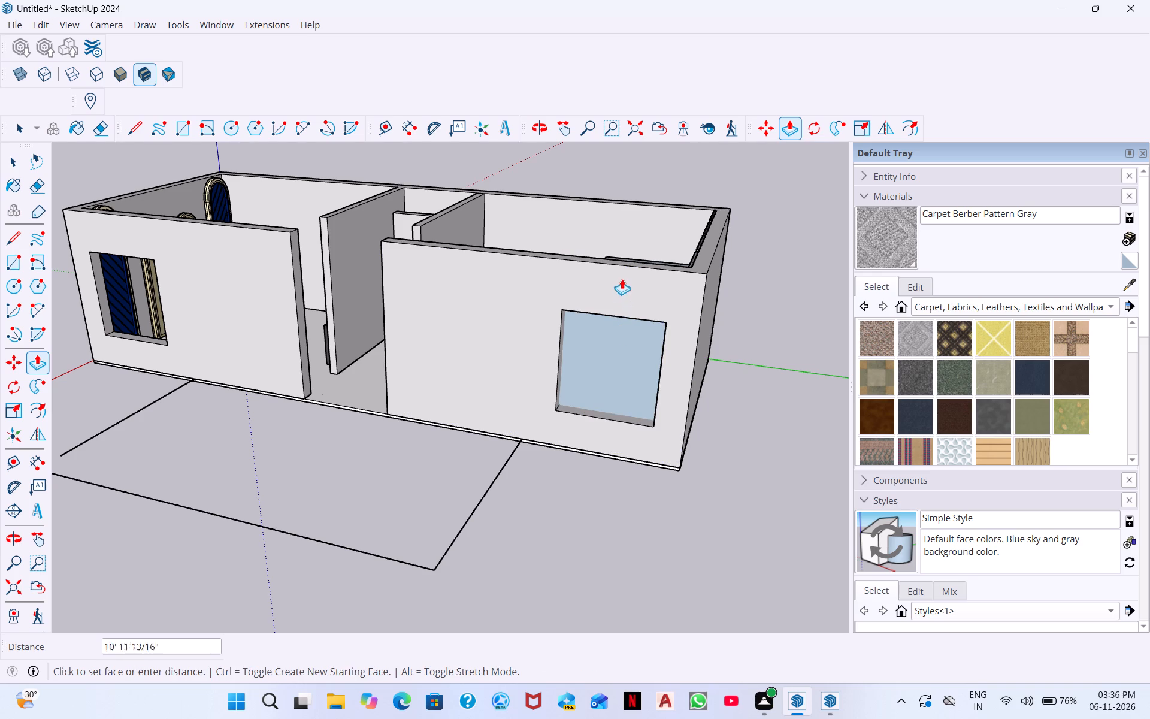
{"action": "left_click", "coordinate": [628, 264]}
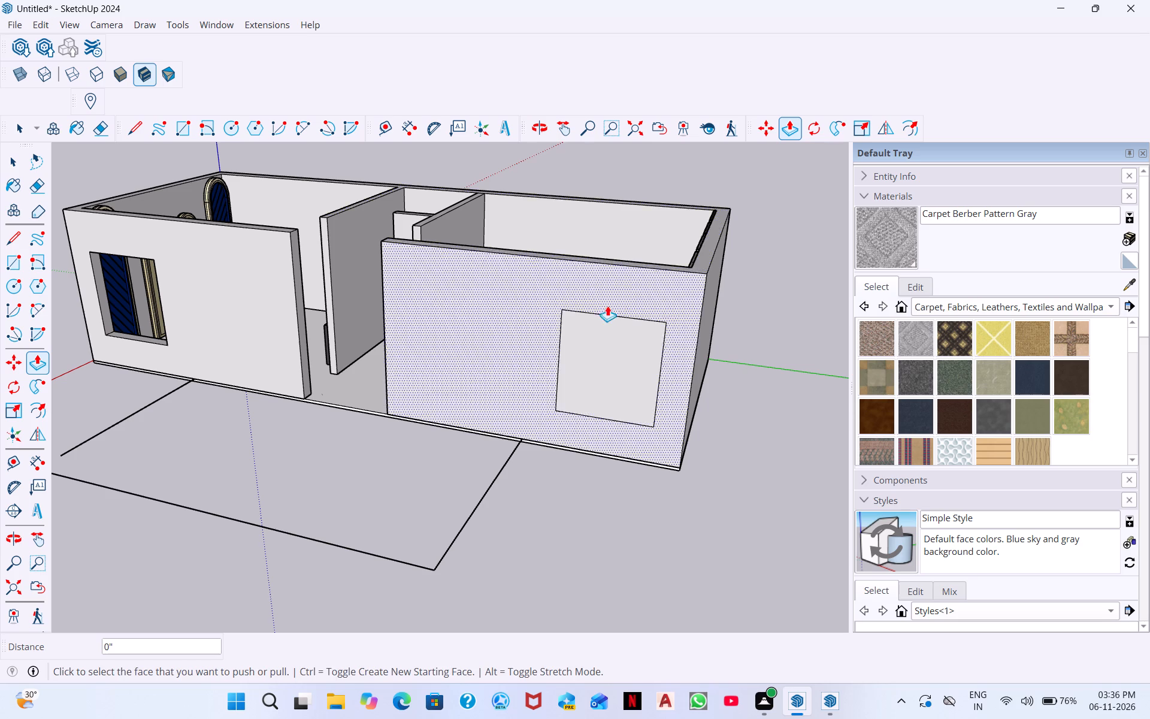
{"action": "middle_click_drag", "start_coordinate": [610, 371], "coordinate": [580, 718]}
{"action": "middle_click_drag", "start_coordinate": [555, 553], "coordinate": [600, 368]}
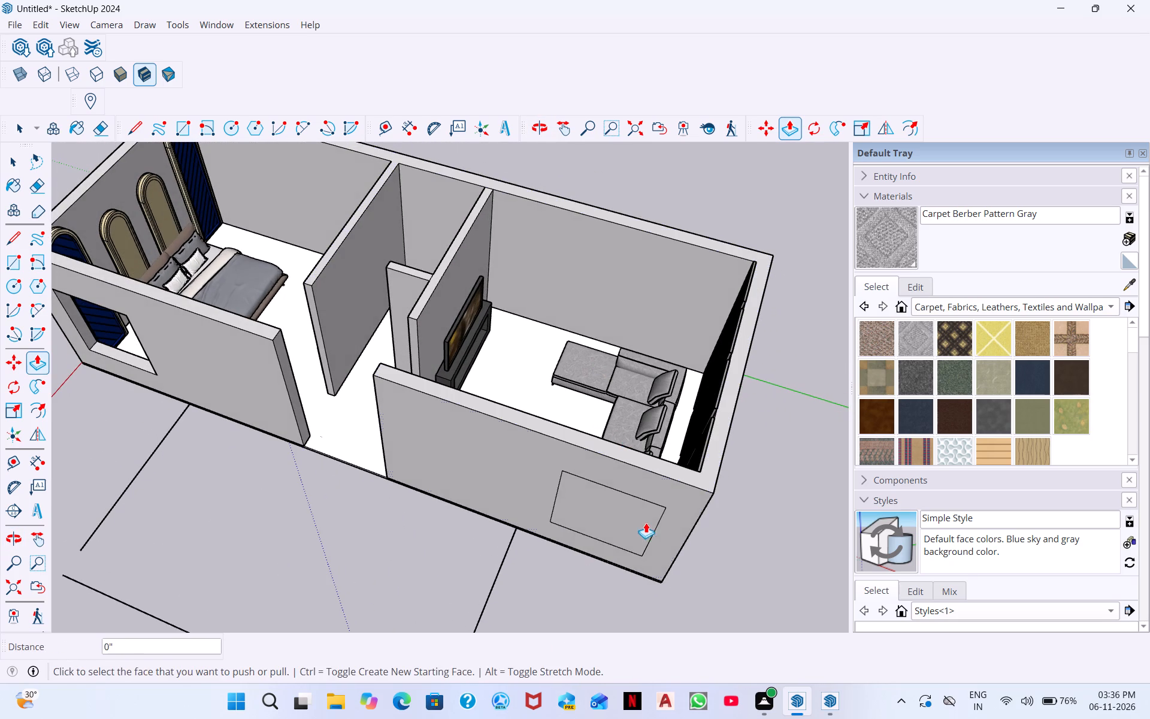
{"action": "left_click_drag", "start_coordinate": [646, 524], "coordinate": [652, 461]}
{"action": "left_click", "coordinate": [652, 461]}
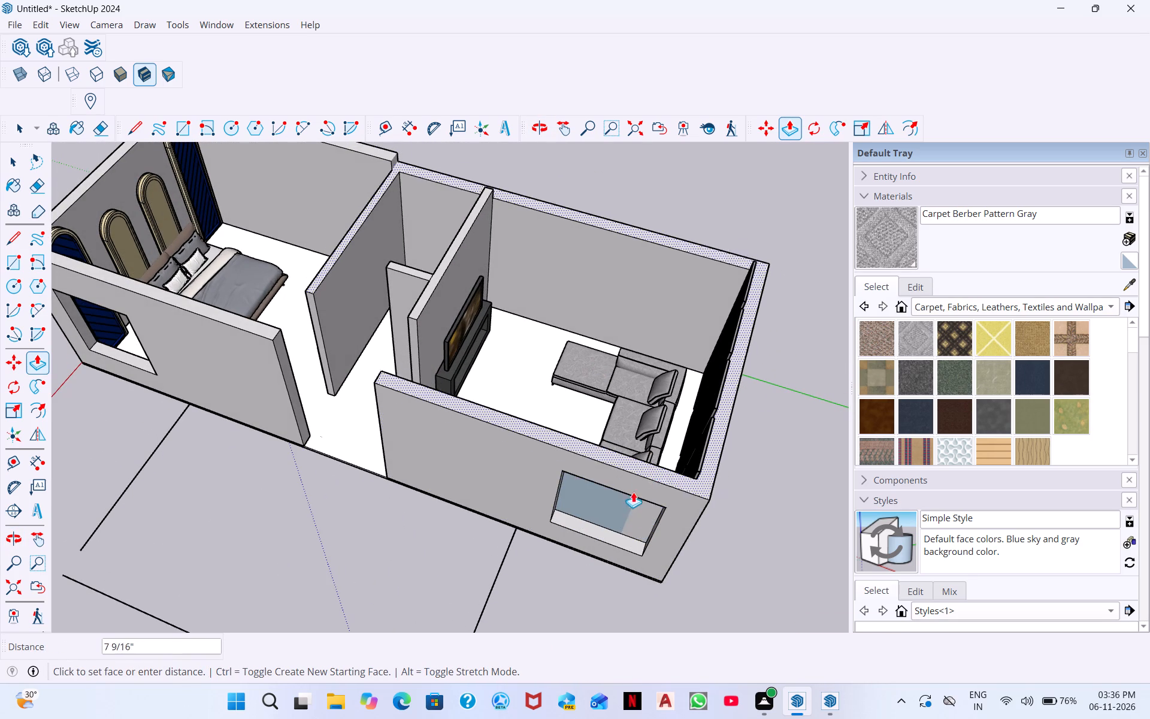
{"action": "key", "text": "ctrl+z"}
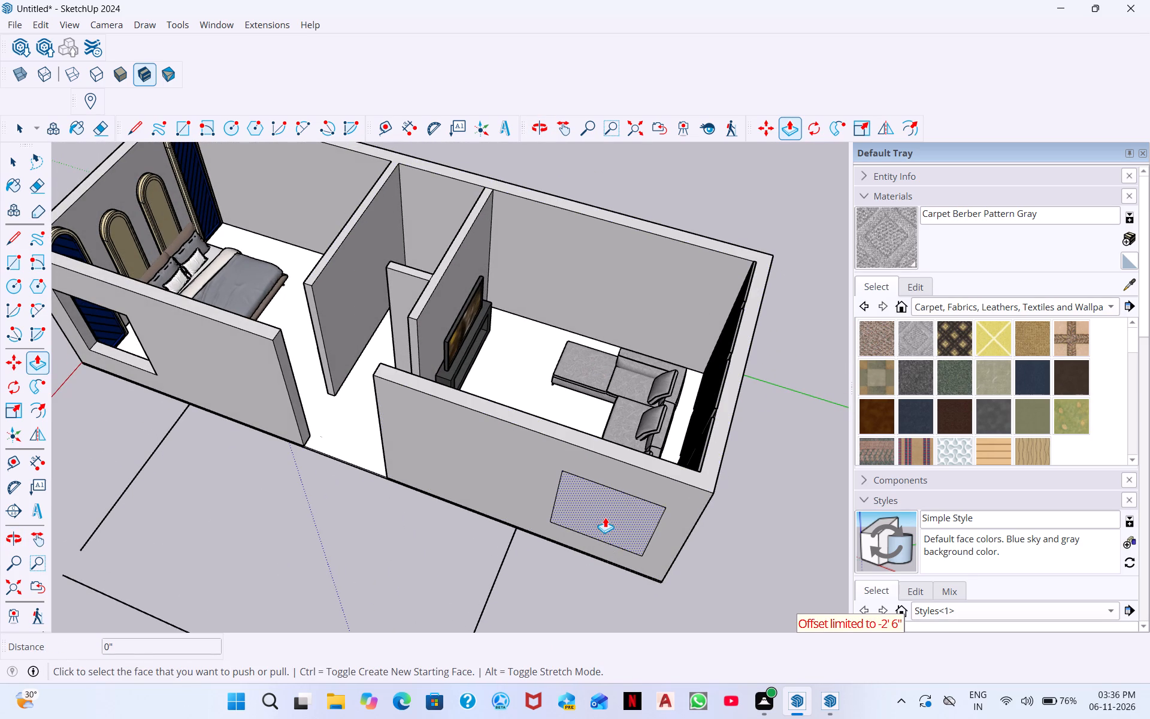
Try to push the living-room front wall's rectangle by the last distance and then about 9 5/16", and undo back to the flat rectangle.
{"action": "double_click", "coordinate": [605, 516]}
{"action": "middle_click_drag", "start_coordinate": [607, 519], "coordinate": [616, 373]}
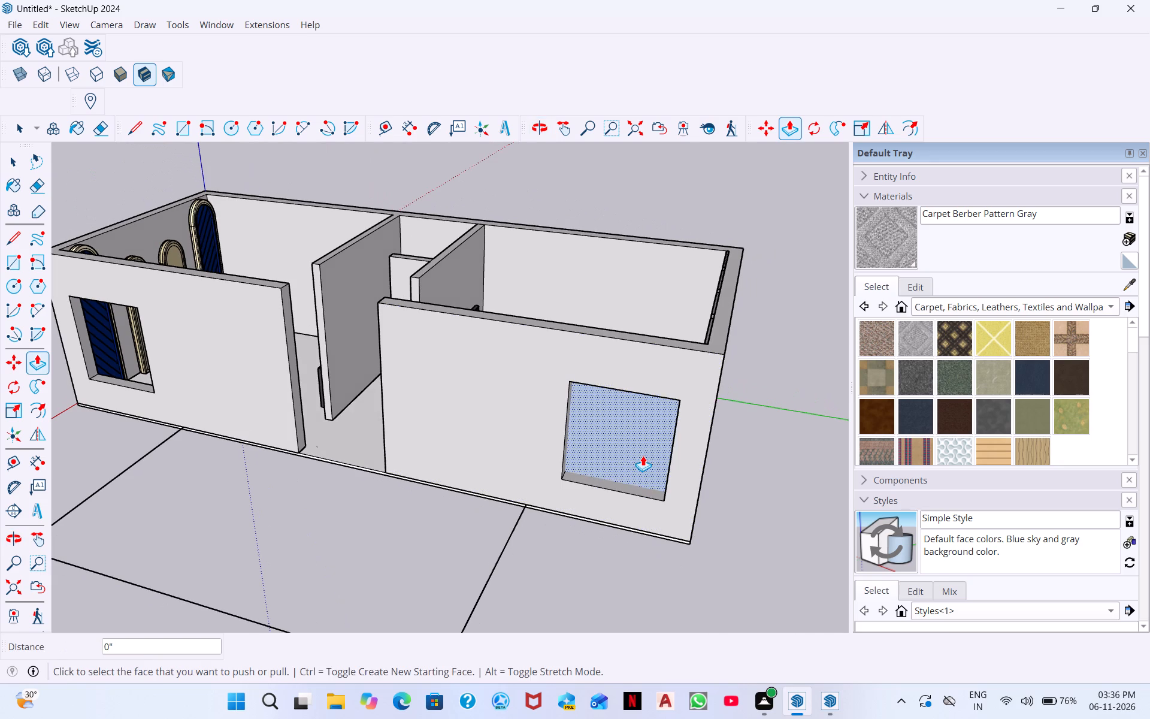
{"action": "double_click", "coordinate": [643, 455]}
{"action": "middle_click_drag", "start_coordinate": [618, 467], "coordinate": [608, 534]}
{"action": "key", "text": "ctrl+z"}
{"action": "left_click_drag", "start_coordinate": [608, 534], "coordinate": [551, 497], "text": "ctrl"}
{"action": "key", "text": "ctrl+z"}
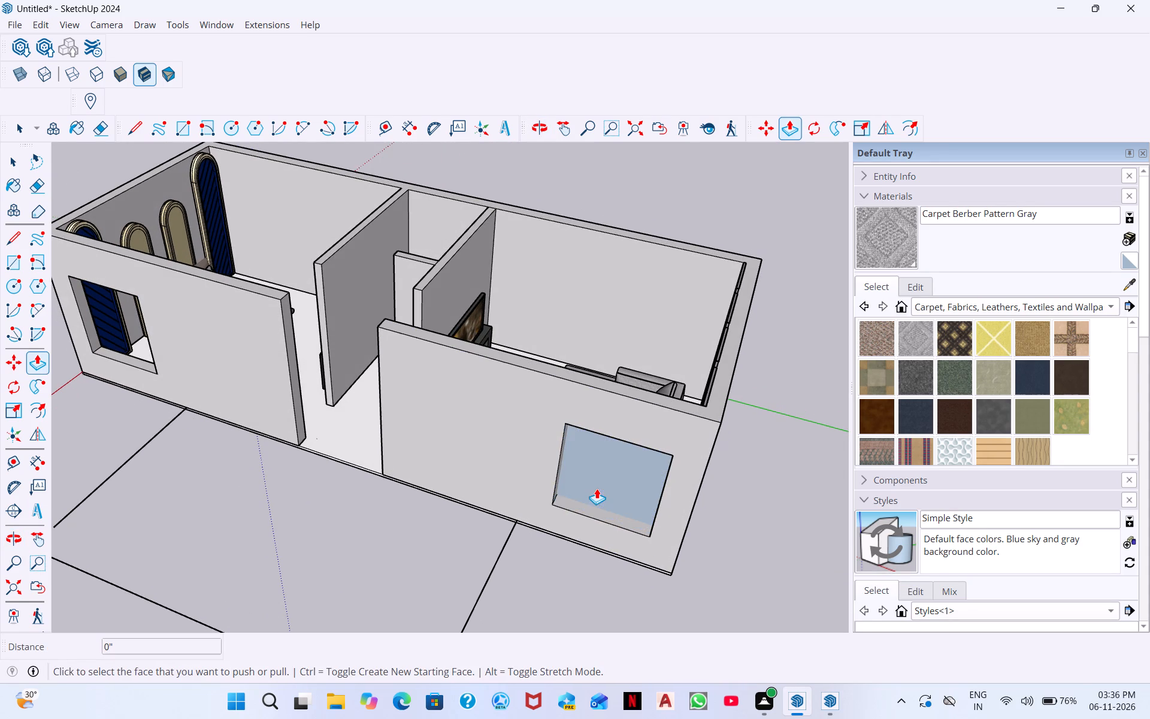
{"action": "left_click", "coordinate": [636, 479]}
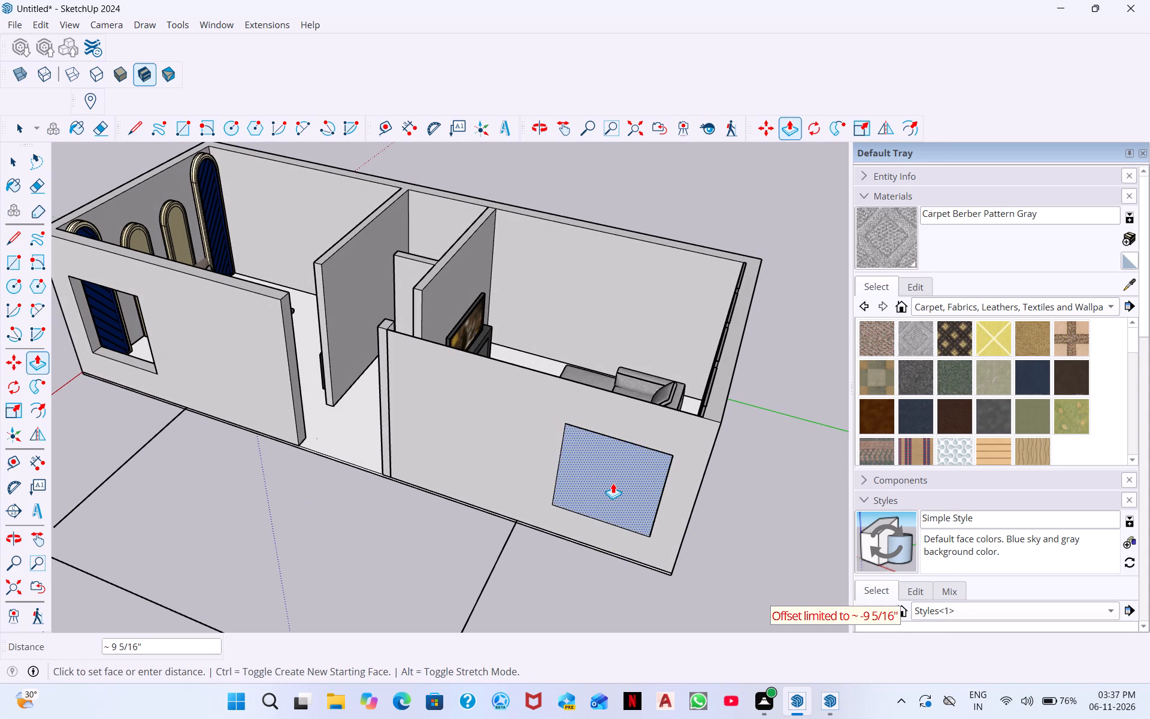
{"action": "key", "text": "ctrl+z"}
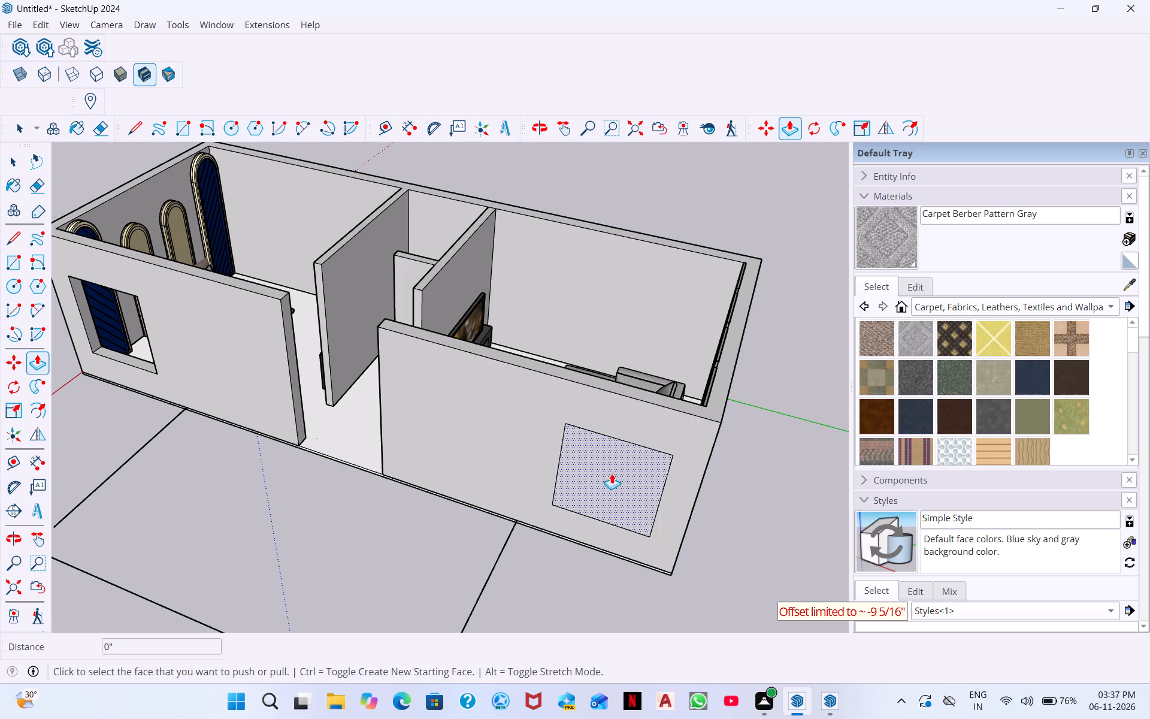
Push the living-room front wall's window rectangle inward by repeating the last push distance.
{"action": "key", "text": "space"}
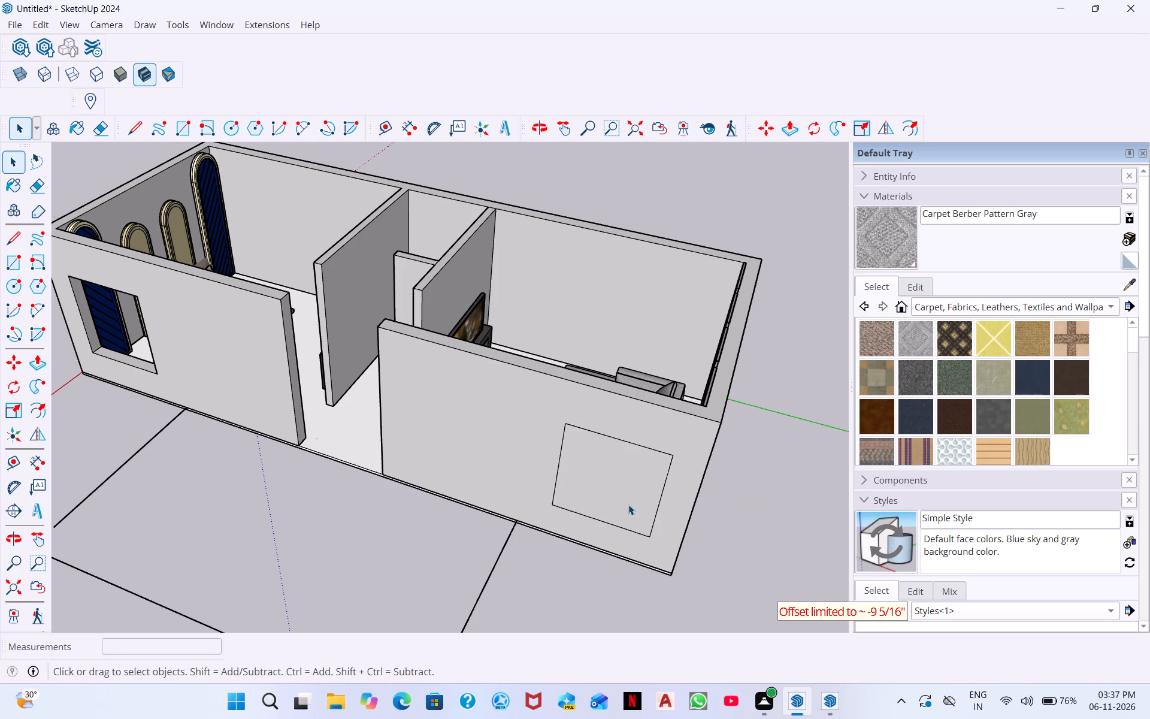
{"action": "left_click", "coordinate": [628, 504]}
{"action": "middle_click_drag", "start_coordinate": [607, 456], "coordinate": [606, 310]}
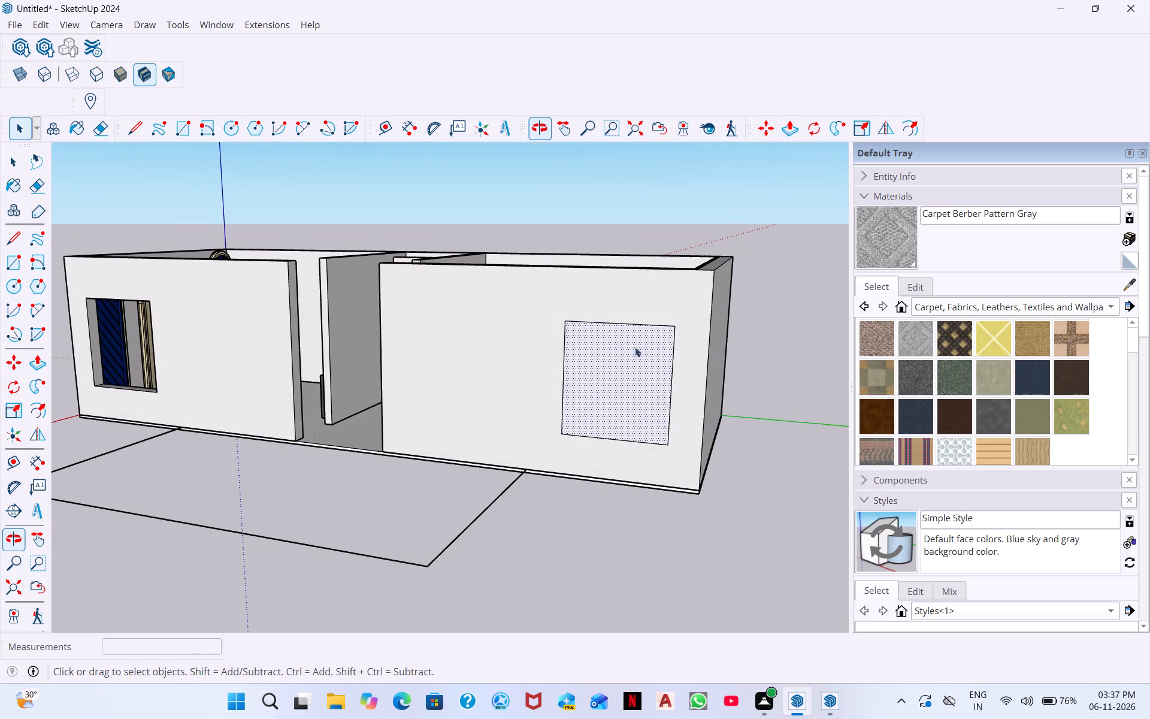
{"action": "left_click", "coordinate": [791, 122]}
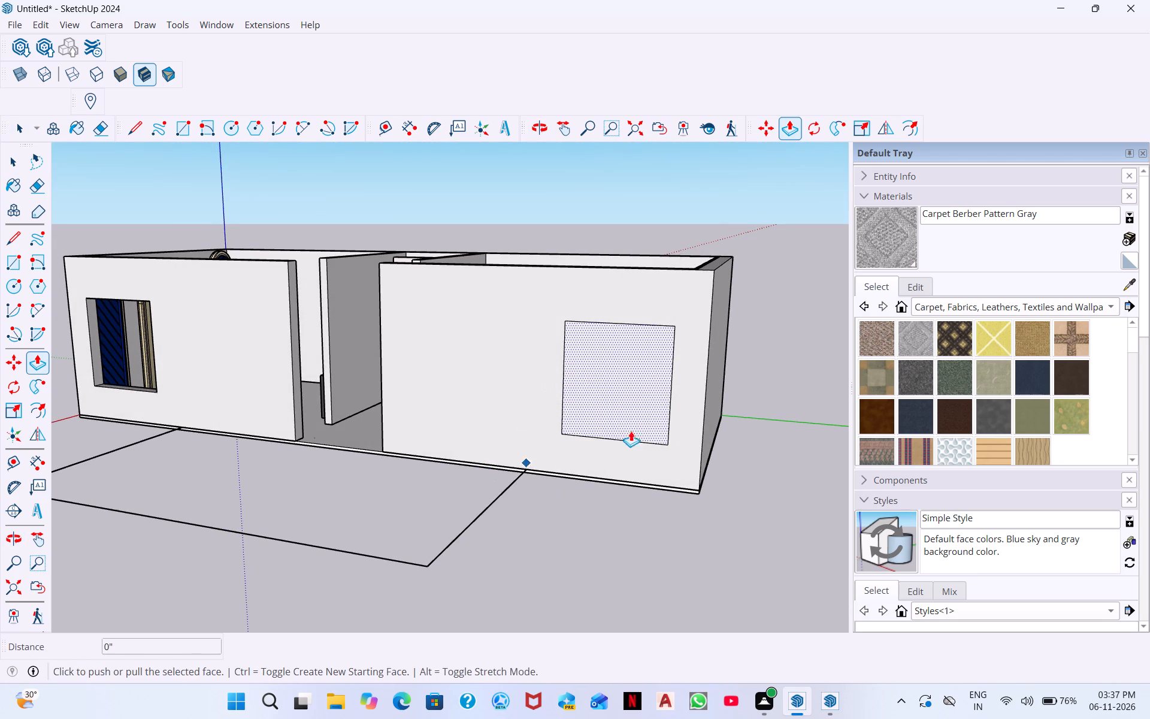
{"action": "double_click", "coordinate": [624, 398]}
{"action": "double_click", "coordinate": [621, 380]}
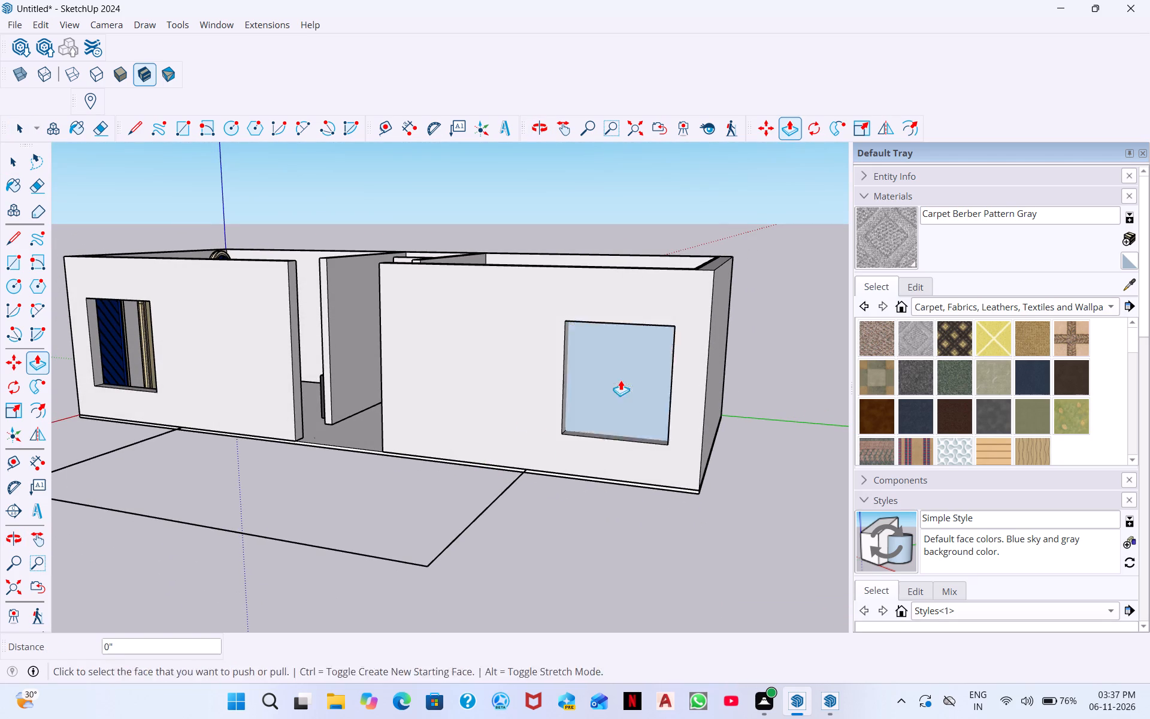
Draw a 5' line along the top edge where the block protruding into the living room meets the front wall.
{"action": "middle_click_drag", "start_coordinate": [616, 364], "coordinate": [501, 625]}
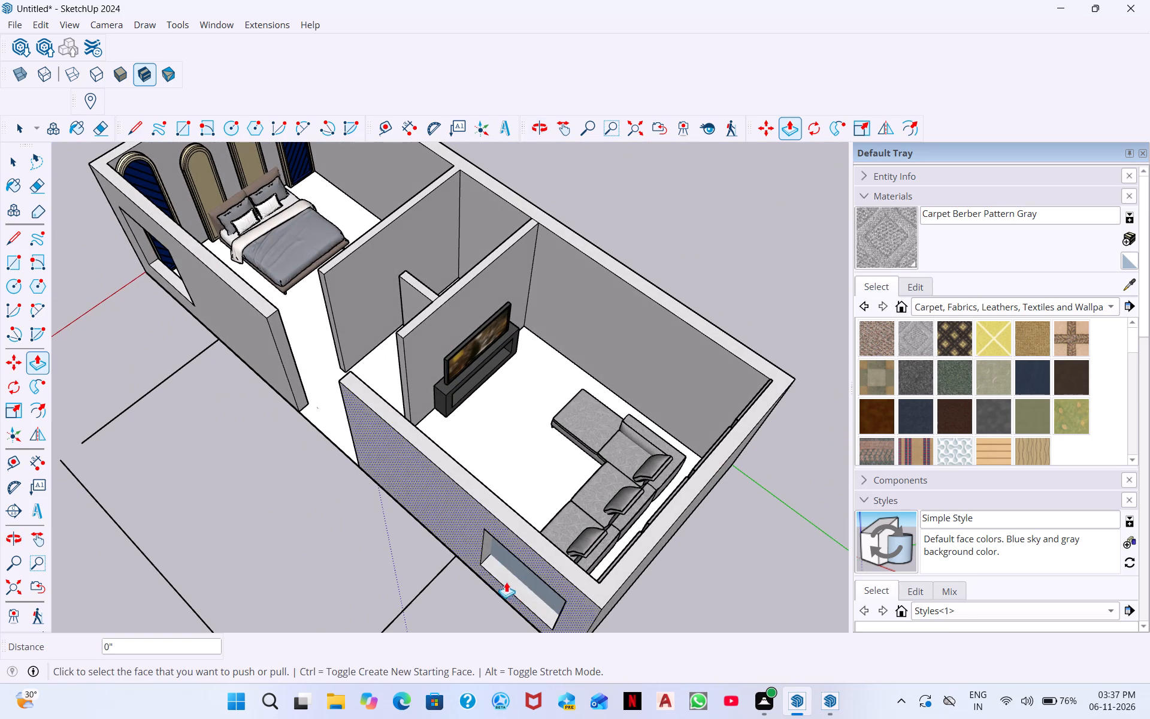
{"action": "scroll", "coordinate": [562, 516], "scroll_direction": "down", "scroll_amount": 1}
{"action": "middle_click_drag", "start_coordinate": [559, 521], "coordinate": [151, 472]}
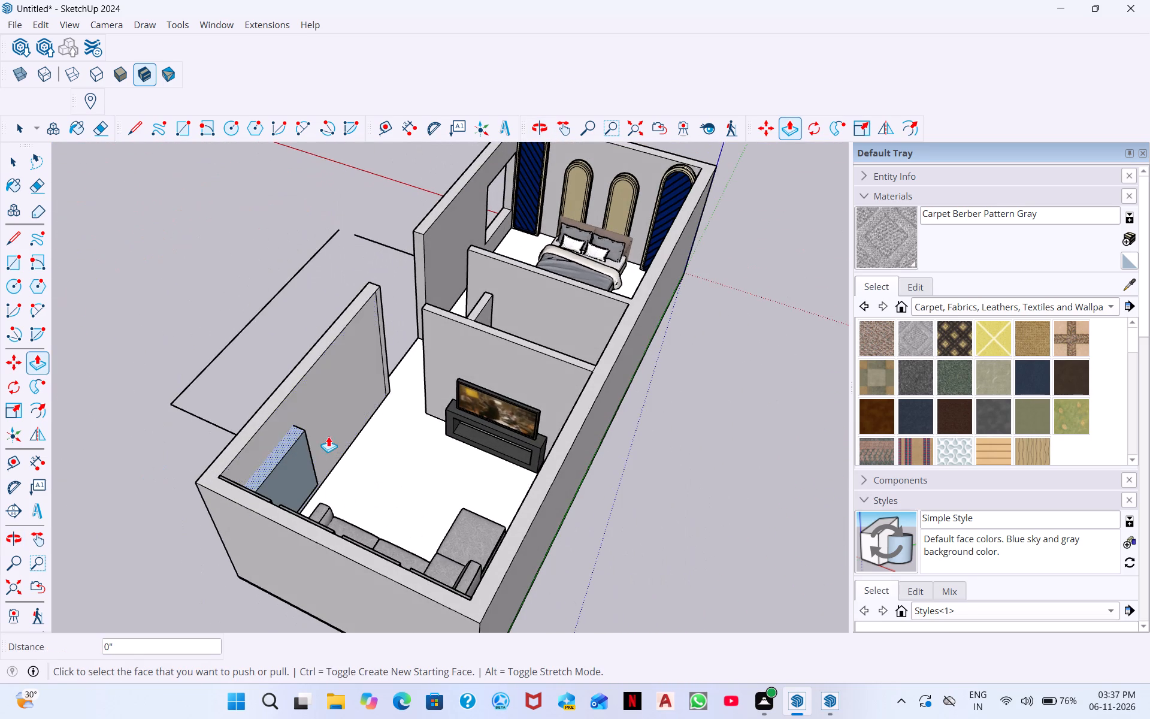
{"action": "scroll", "coordinate": [265, 456], "scroll_direction": "up", "scroll_amount": 3}
{"action": "scroll", "coordinate": [358, 450], "scroll_direction": "up", "scroll_amount": 1}
{"action": "middle_click_drag", "start_coordinate": [348, 452], "coordinate": [92, 406]}
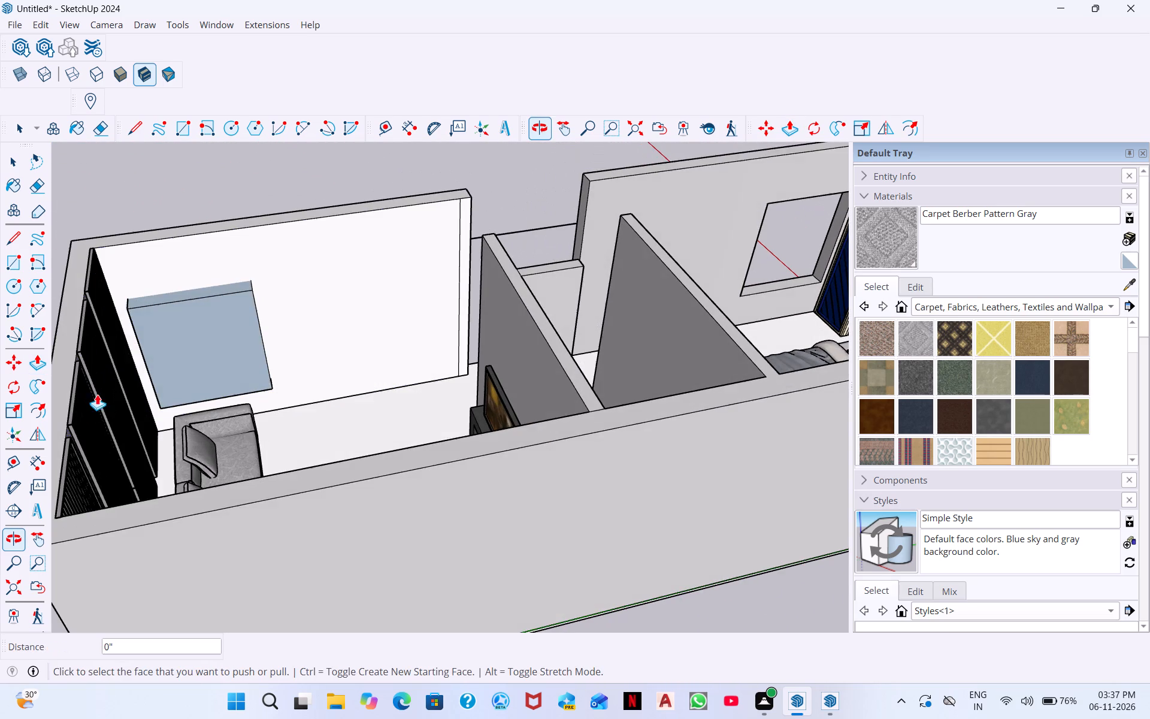
{"action": "left_click", "coordinate": [137, 126]}
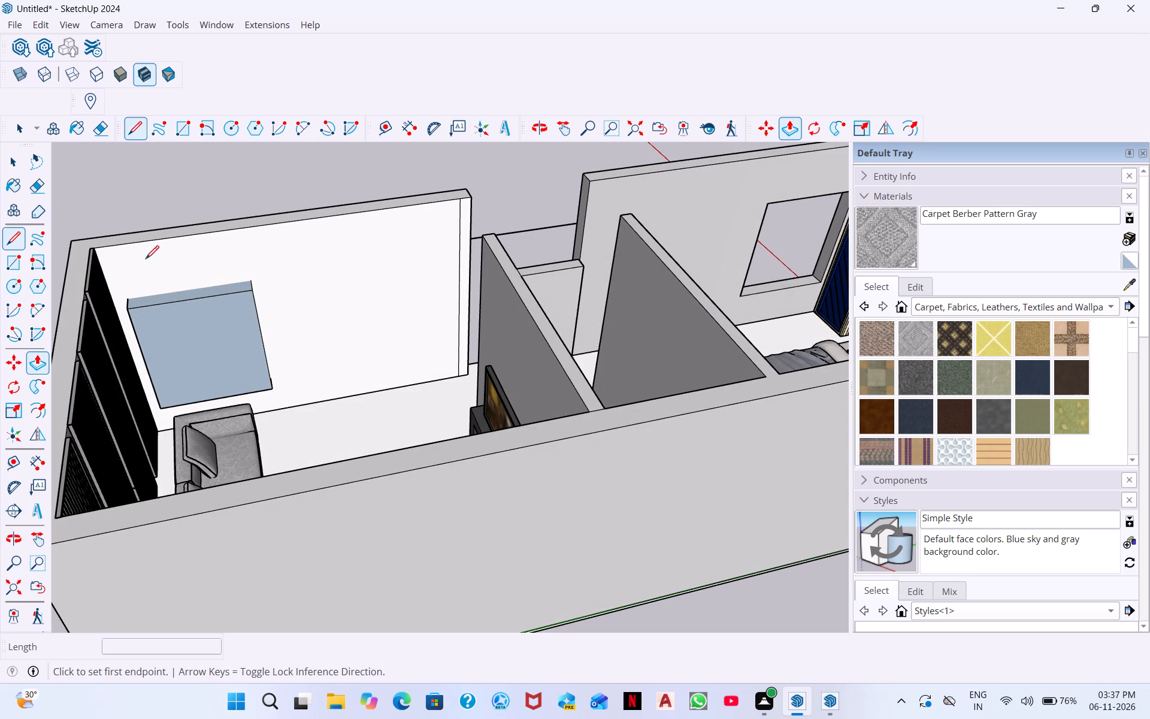
{"action": "left_click", "coordinate": [133, 293]}
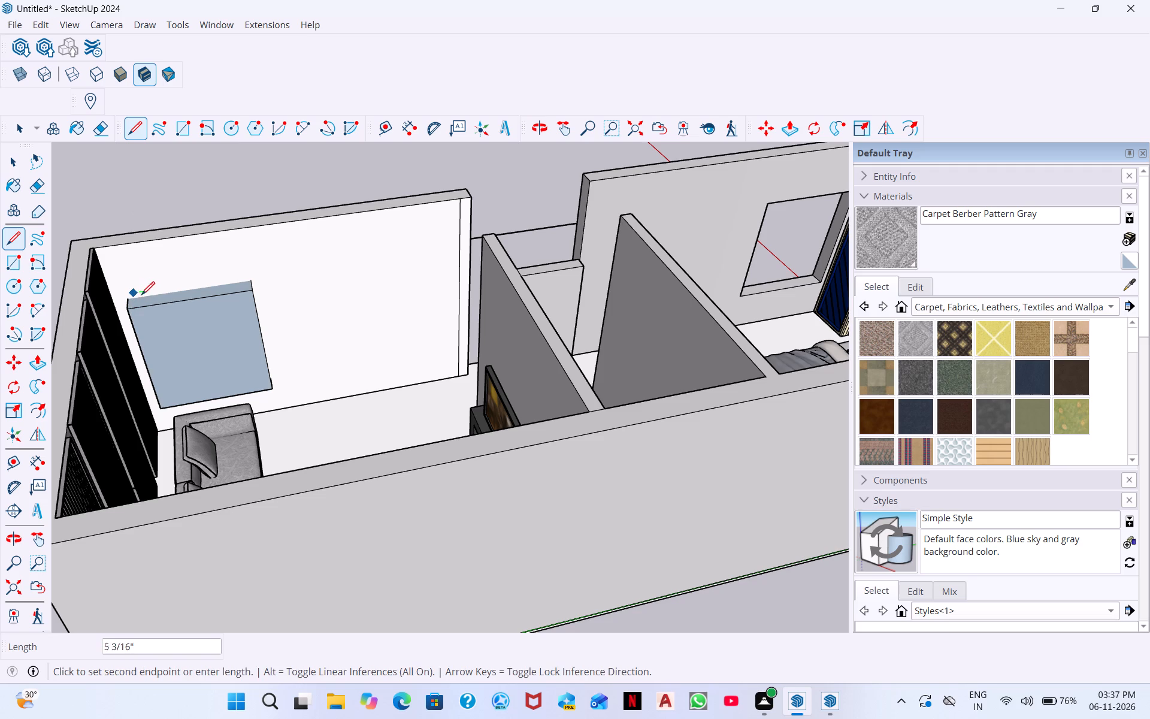
{"action": "key", "text": "ctrl+z"}
{"action": "scroll", "coordinate": [152, 301], "scroll_direction": "up", "scroll_amount": 9}
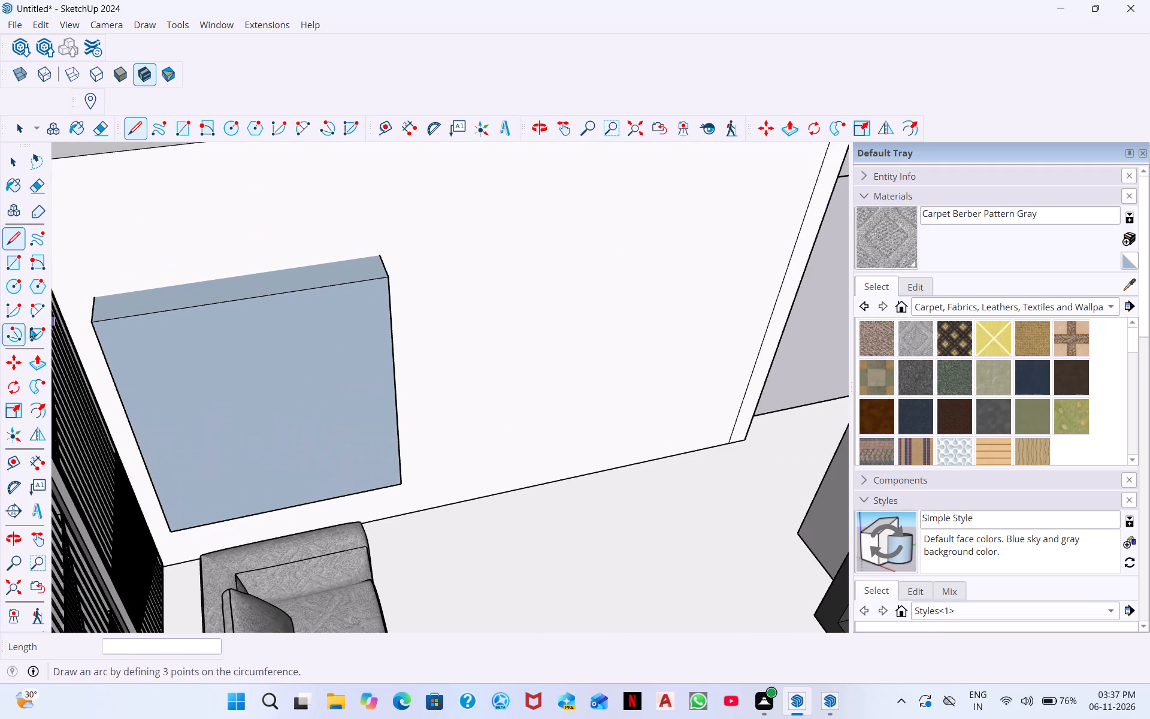
{"action": "left_click", "coordinate": [96, 298]}
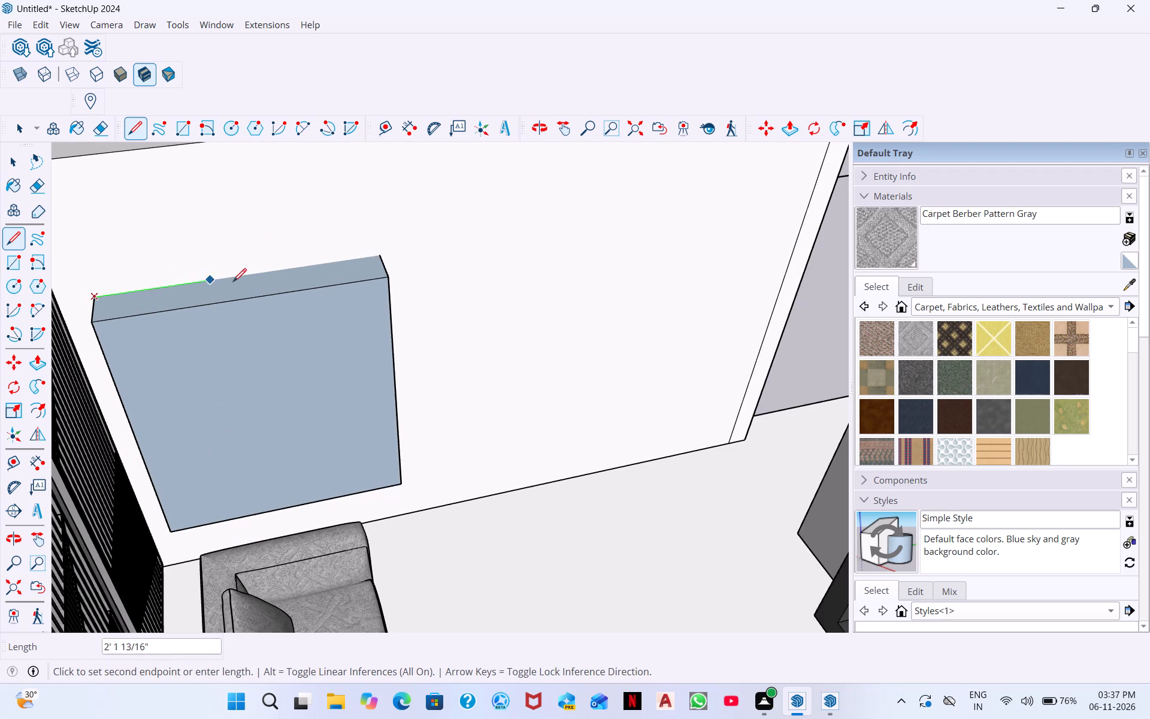
{"action": "left_click", "coordinate": [378, 255]}
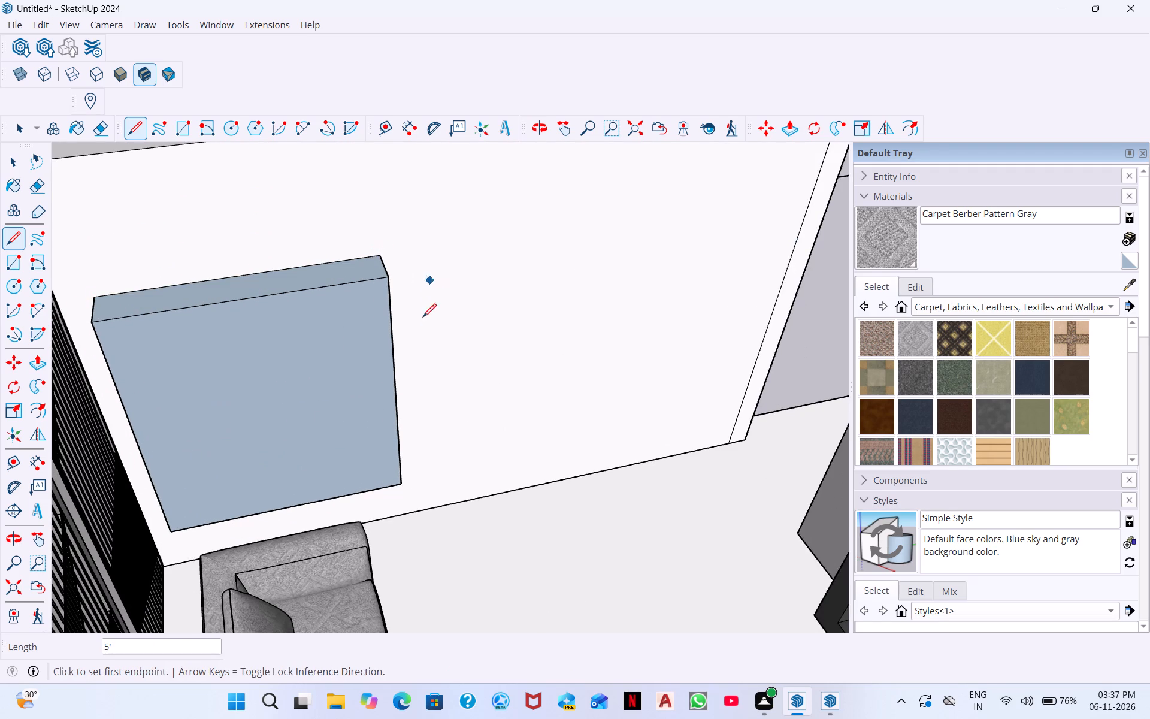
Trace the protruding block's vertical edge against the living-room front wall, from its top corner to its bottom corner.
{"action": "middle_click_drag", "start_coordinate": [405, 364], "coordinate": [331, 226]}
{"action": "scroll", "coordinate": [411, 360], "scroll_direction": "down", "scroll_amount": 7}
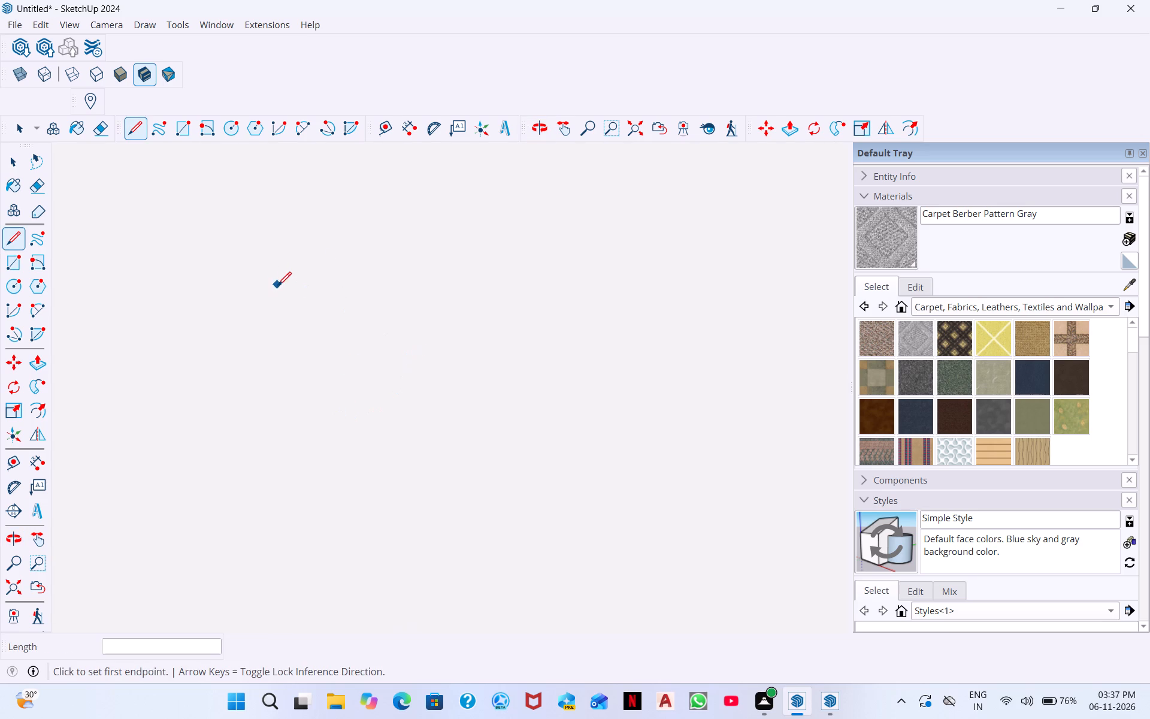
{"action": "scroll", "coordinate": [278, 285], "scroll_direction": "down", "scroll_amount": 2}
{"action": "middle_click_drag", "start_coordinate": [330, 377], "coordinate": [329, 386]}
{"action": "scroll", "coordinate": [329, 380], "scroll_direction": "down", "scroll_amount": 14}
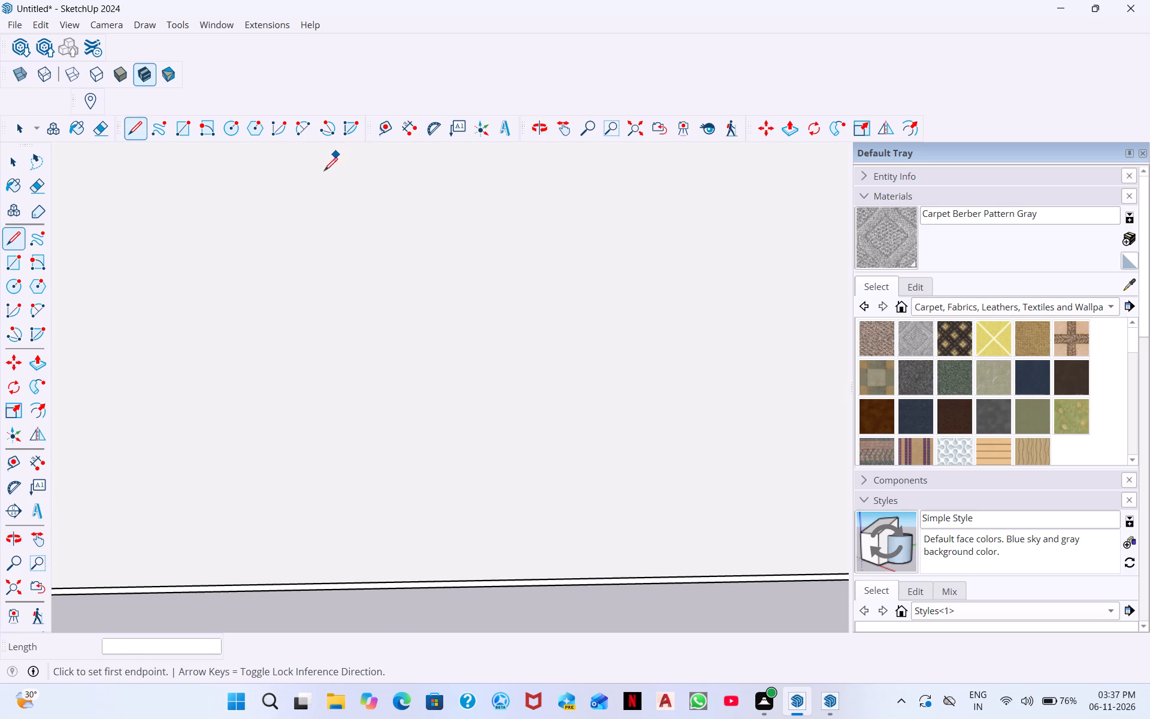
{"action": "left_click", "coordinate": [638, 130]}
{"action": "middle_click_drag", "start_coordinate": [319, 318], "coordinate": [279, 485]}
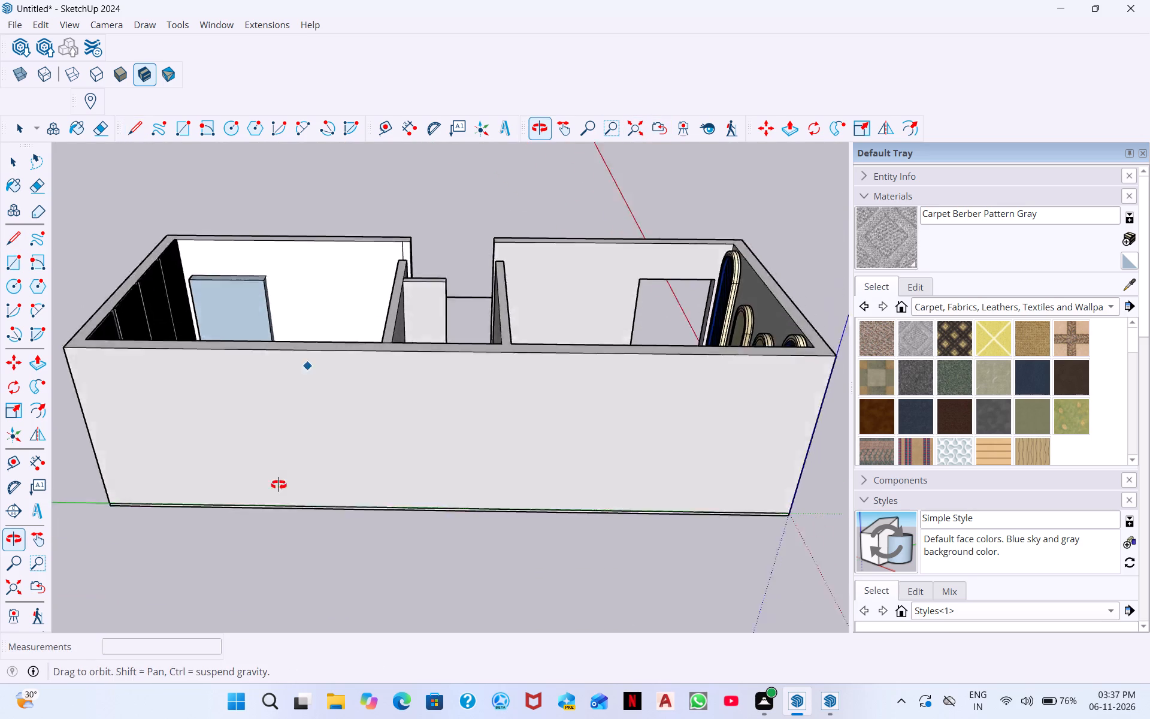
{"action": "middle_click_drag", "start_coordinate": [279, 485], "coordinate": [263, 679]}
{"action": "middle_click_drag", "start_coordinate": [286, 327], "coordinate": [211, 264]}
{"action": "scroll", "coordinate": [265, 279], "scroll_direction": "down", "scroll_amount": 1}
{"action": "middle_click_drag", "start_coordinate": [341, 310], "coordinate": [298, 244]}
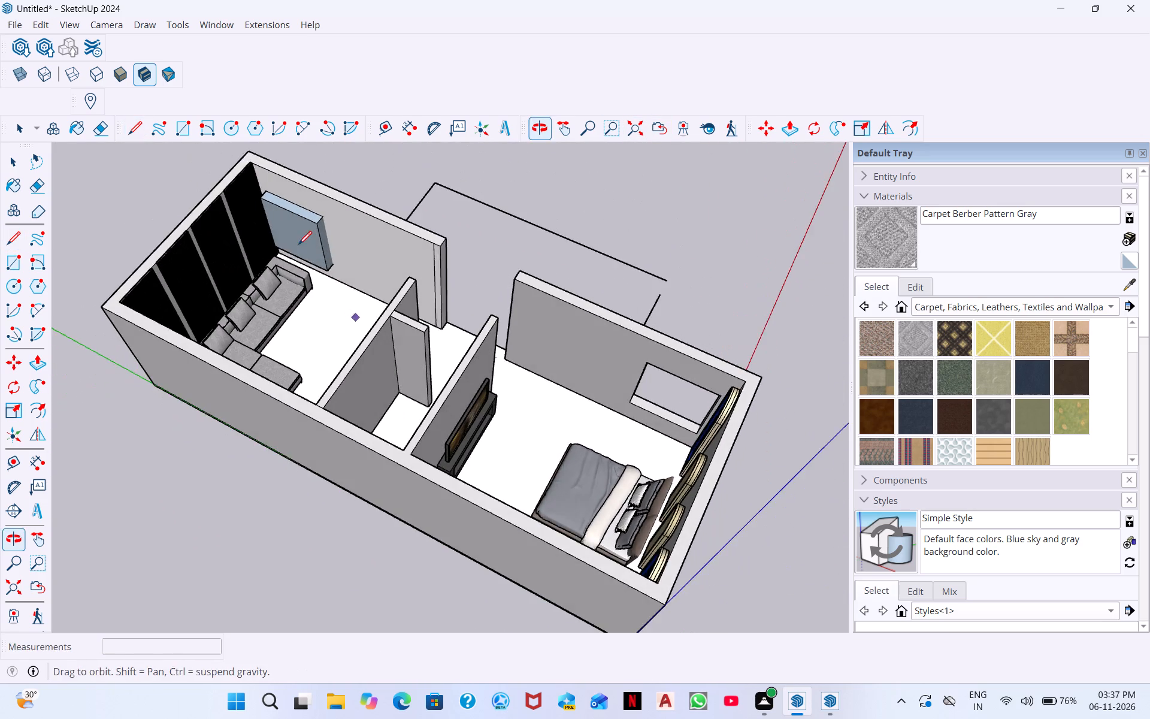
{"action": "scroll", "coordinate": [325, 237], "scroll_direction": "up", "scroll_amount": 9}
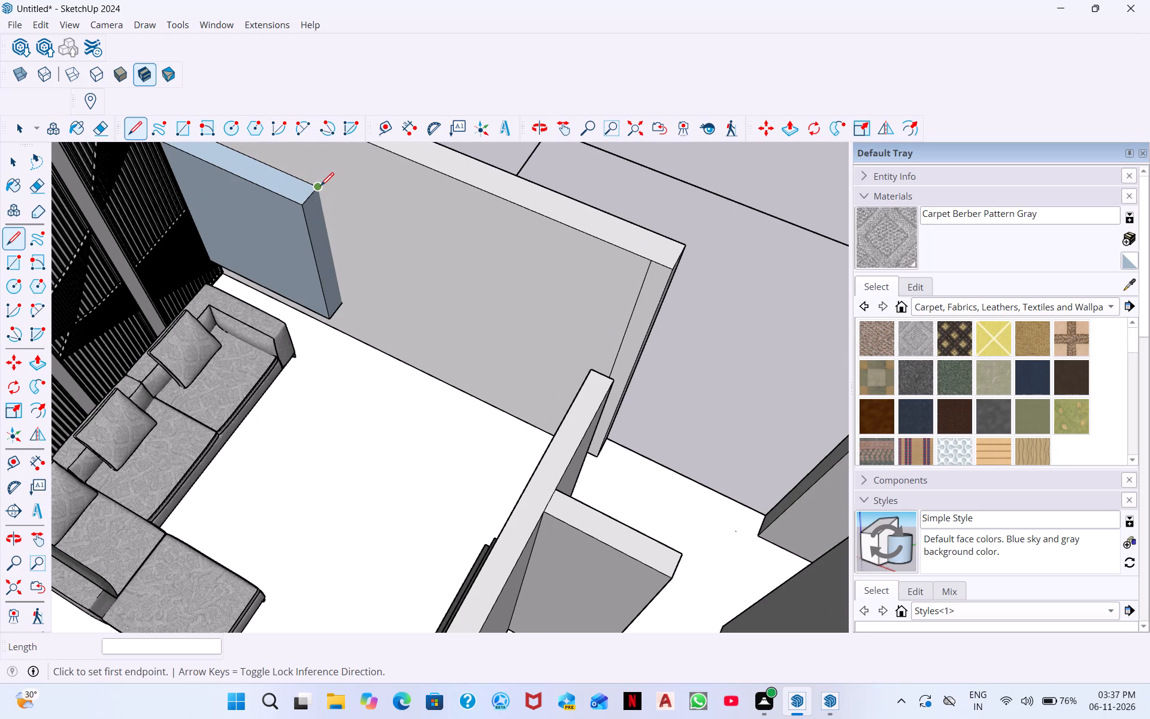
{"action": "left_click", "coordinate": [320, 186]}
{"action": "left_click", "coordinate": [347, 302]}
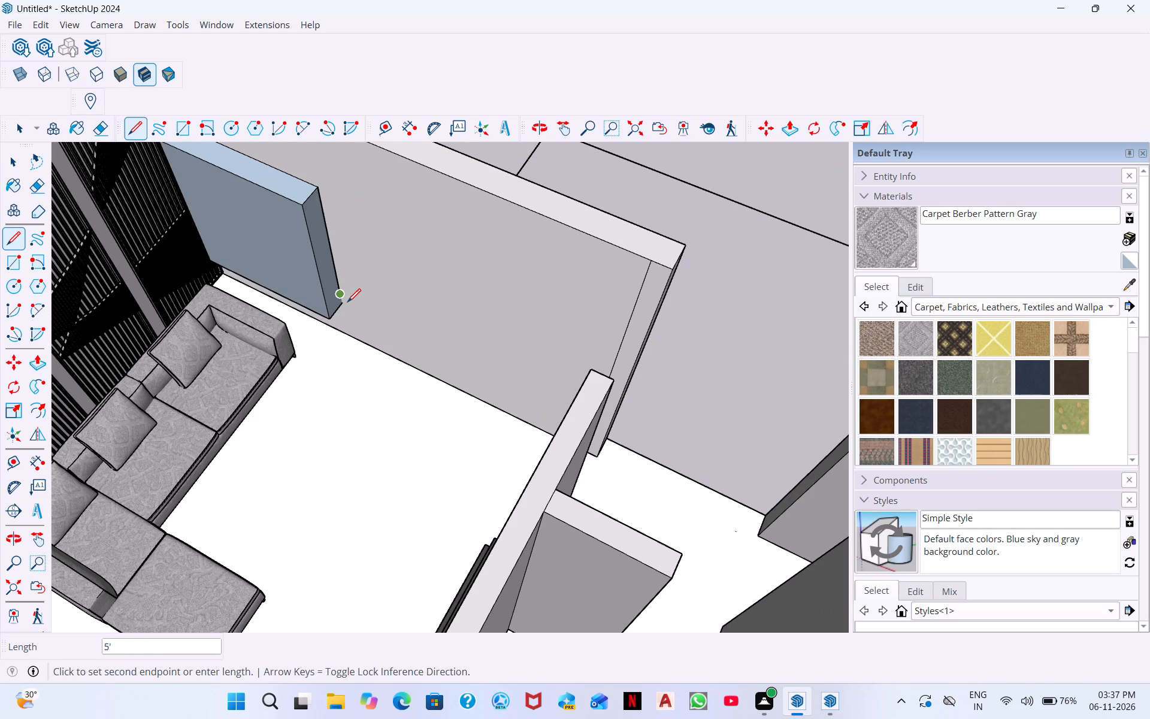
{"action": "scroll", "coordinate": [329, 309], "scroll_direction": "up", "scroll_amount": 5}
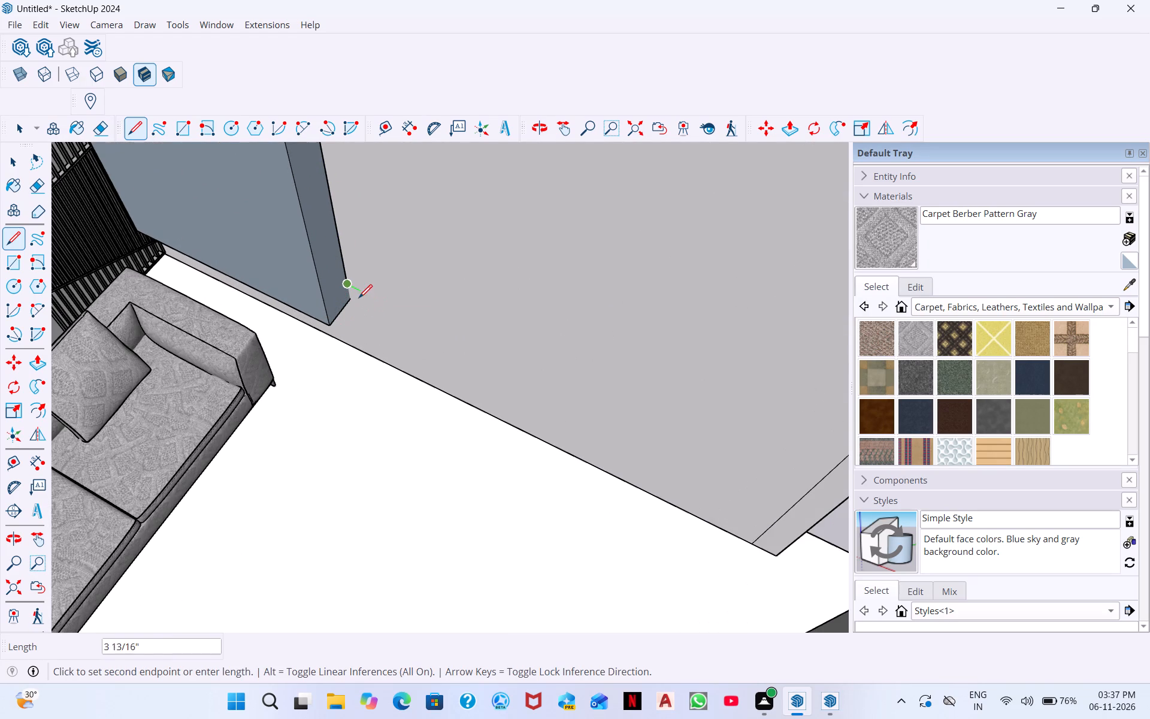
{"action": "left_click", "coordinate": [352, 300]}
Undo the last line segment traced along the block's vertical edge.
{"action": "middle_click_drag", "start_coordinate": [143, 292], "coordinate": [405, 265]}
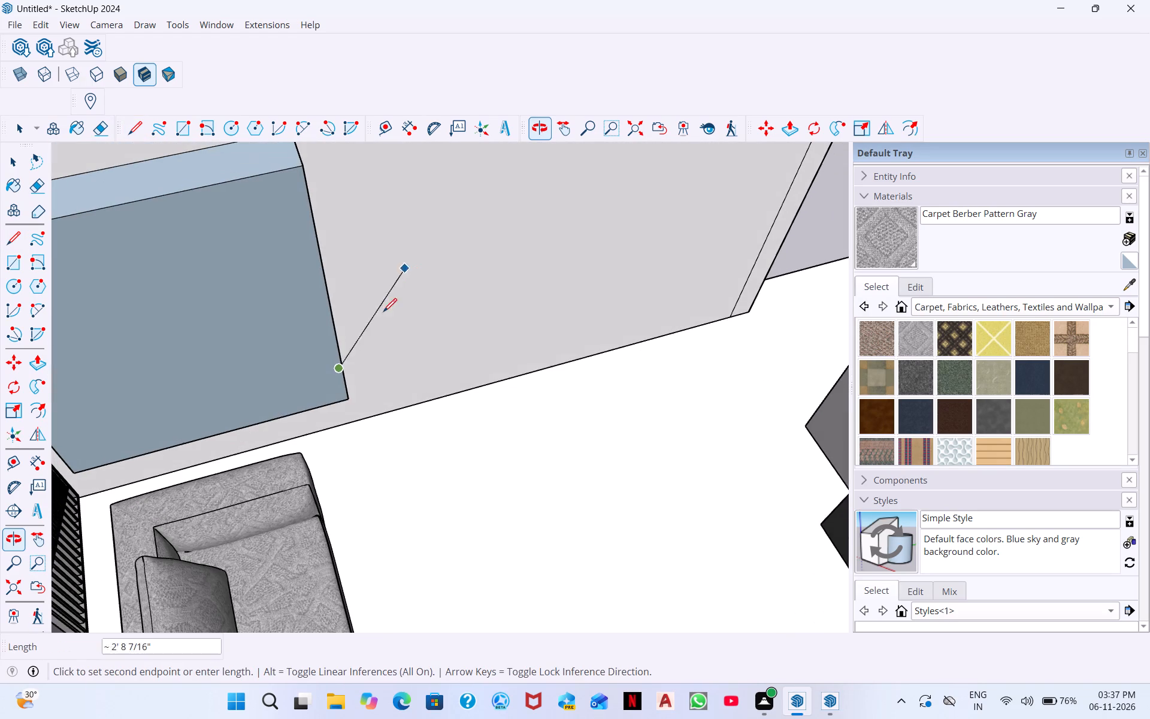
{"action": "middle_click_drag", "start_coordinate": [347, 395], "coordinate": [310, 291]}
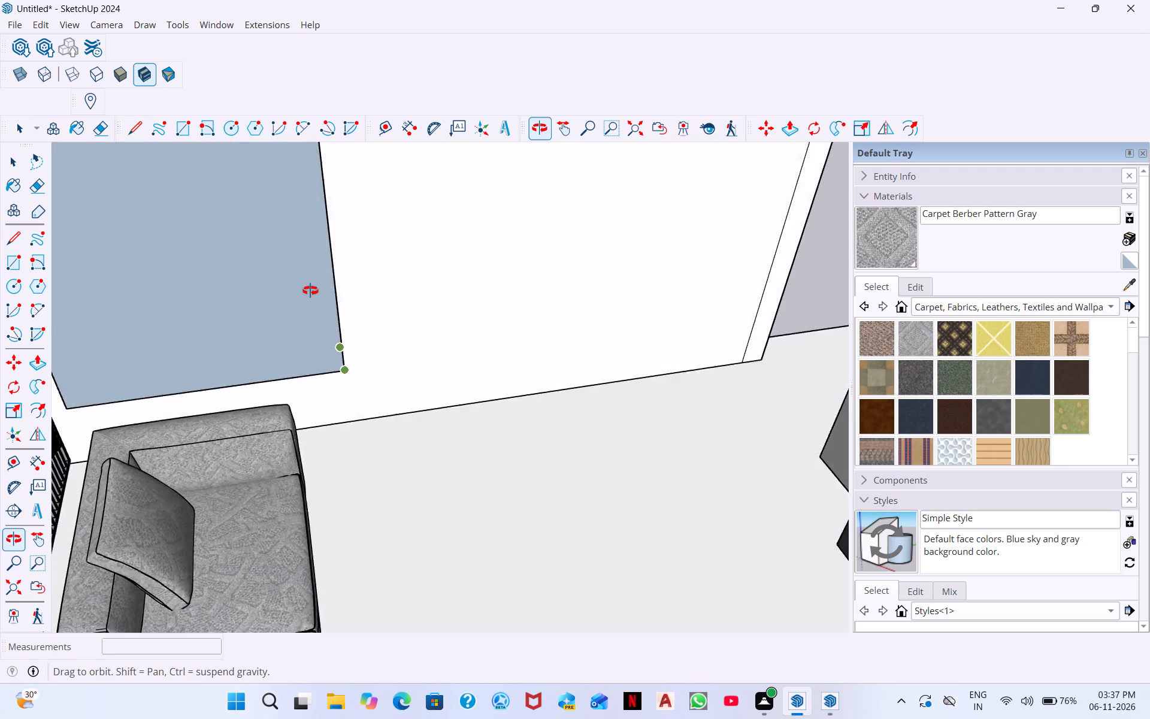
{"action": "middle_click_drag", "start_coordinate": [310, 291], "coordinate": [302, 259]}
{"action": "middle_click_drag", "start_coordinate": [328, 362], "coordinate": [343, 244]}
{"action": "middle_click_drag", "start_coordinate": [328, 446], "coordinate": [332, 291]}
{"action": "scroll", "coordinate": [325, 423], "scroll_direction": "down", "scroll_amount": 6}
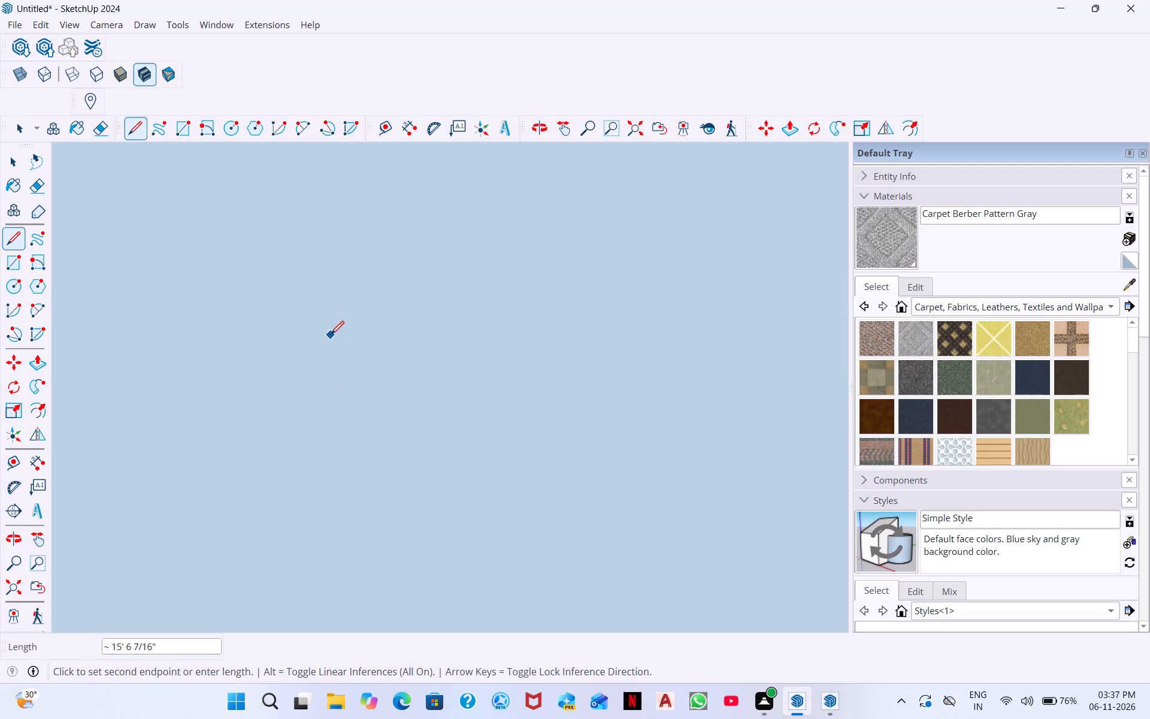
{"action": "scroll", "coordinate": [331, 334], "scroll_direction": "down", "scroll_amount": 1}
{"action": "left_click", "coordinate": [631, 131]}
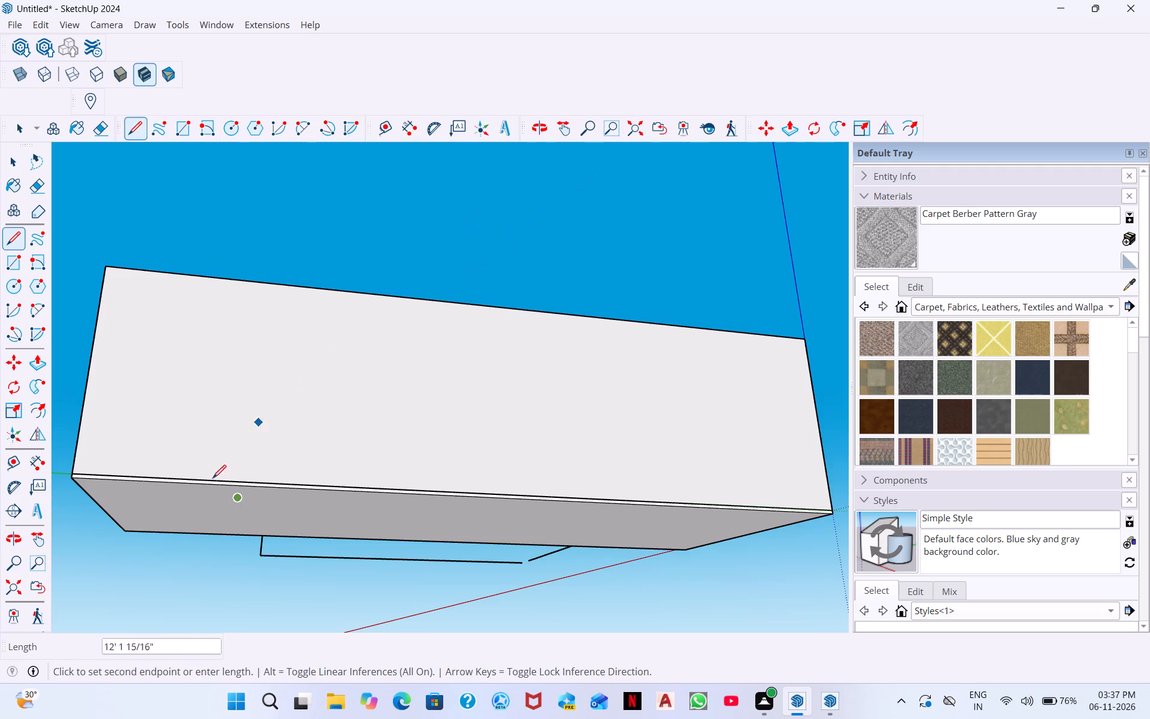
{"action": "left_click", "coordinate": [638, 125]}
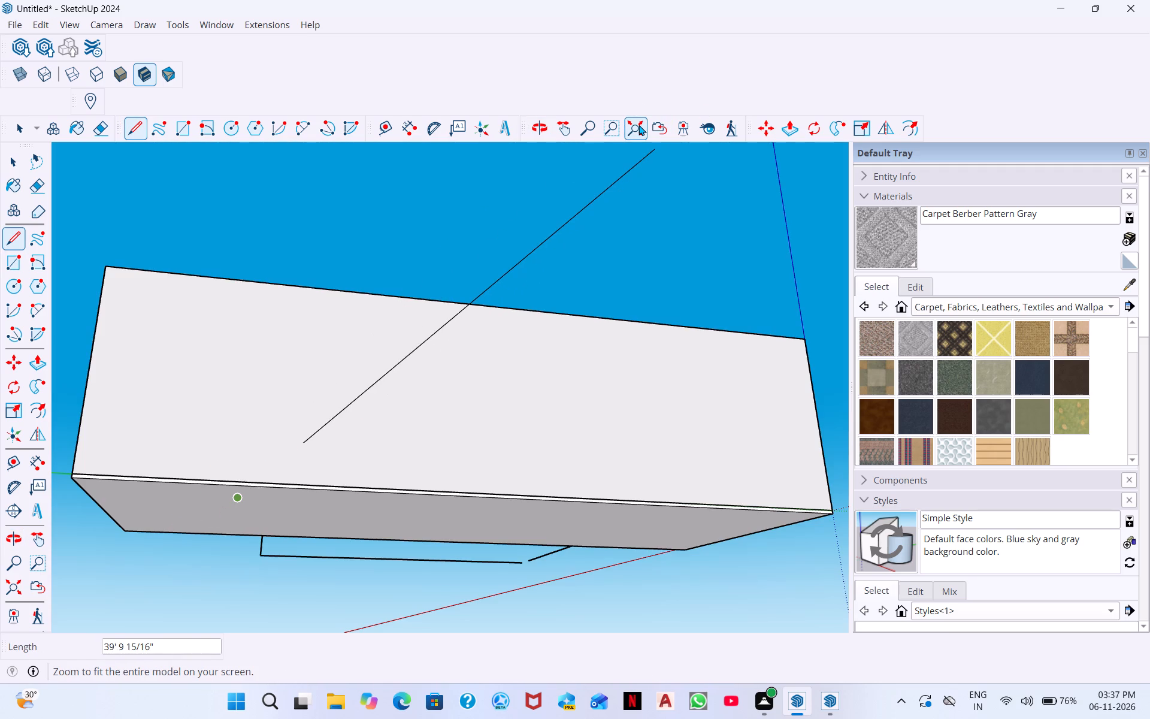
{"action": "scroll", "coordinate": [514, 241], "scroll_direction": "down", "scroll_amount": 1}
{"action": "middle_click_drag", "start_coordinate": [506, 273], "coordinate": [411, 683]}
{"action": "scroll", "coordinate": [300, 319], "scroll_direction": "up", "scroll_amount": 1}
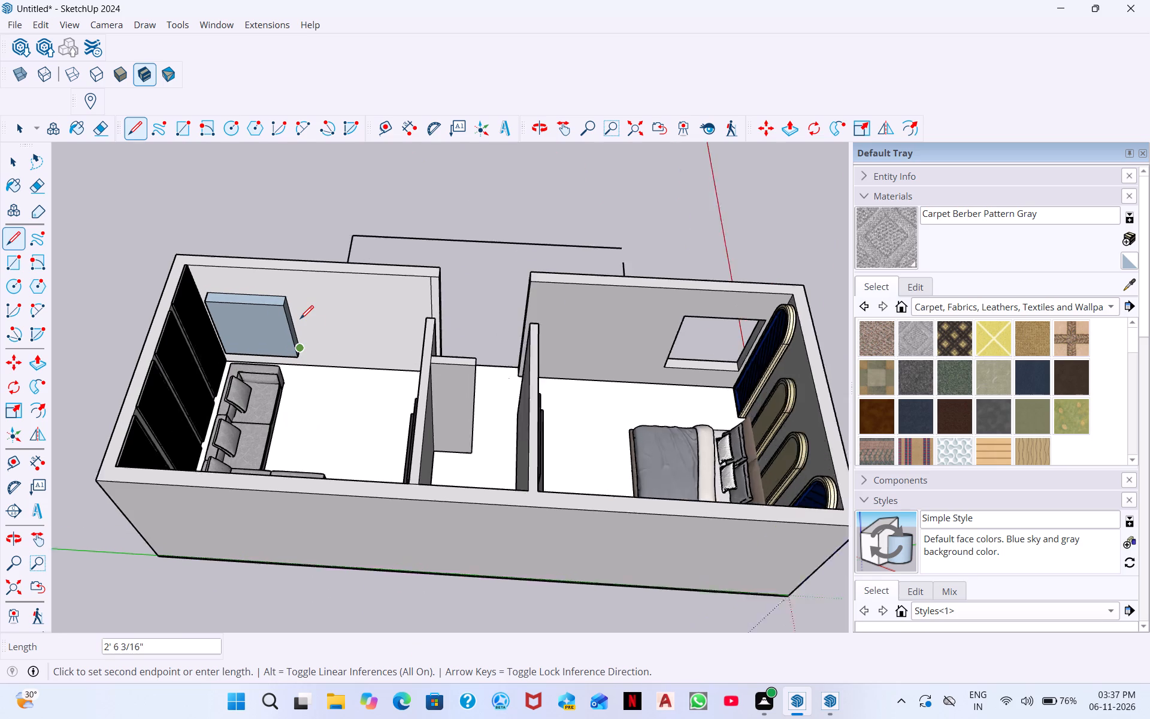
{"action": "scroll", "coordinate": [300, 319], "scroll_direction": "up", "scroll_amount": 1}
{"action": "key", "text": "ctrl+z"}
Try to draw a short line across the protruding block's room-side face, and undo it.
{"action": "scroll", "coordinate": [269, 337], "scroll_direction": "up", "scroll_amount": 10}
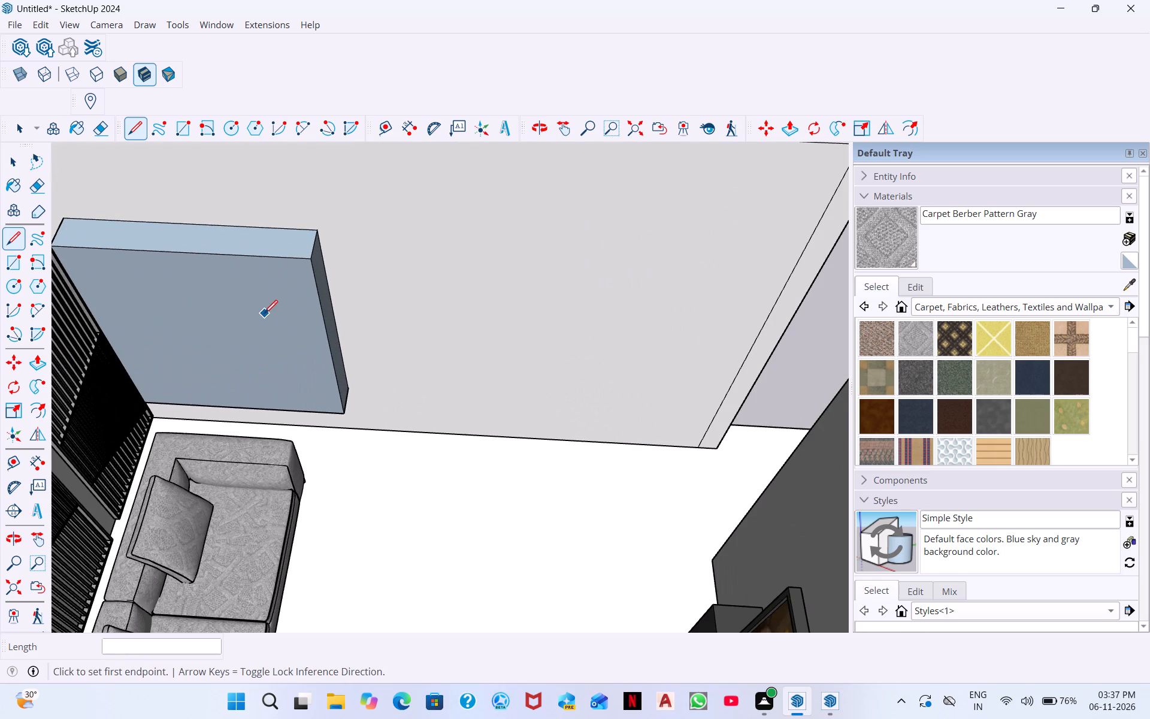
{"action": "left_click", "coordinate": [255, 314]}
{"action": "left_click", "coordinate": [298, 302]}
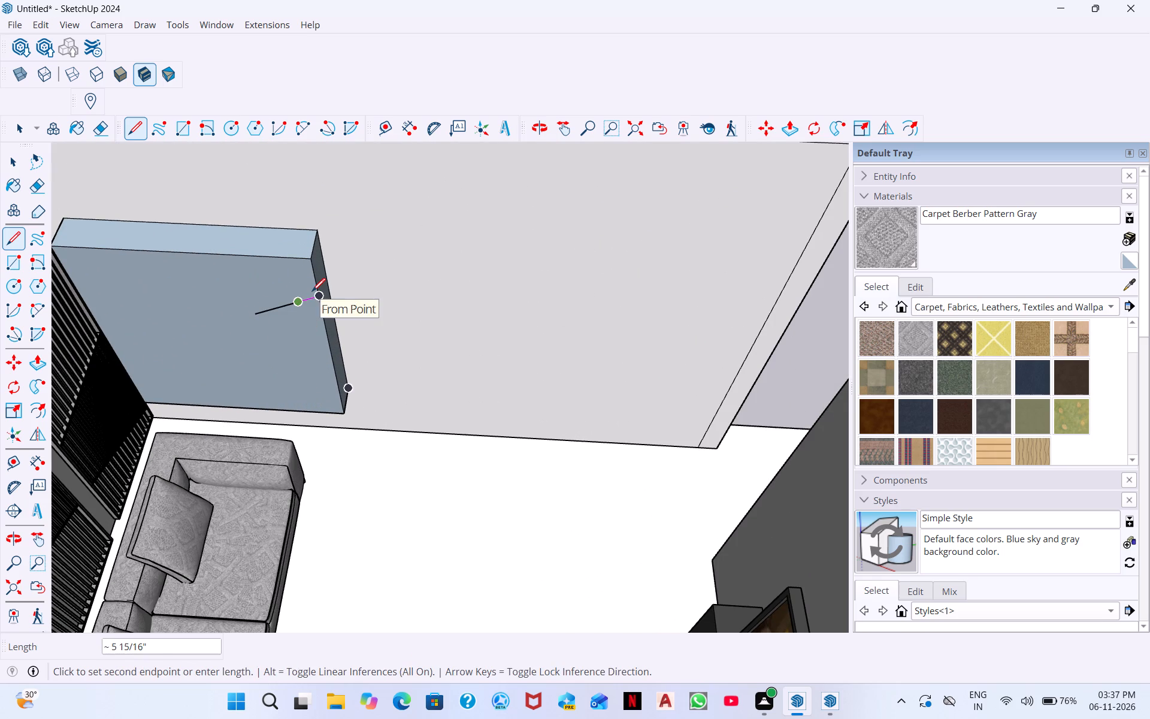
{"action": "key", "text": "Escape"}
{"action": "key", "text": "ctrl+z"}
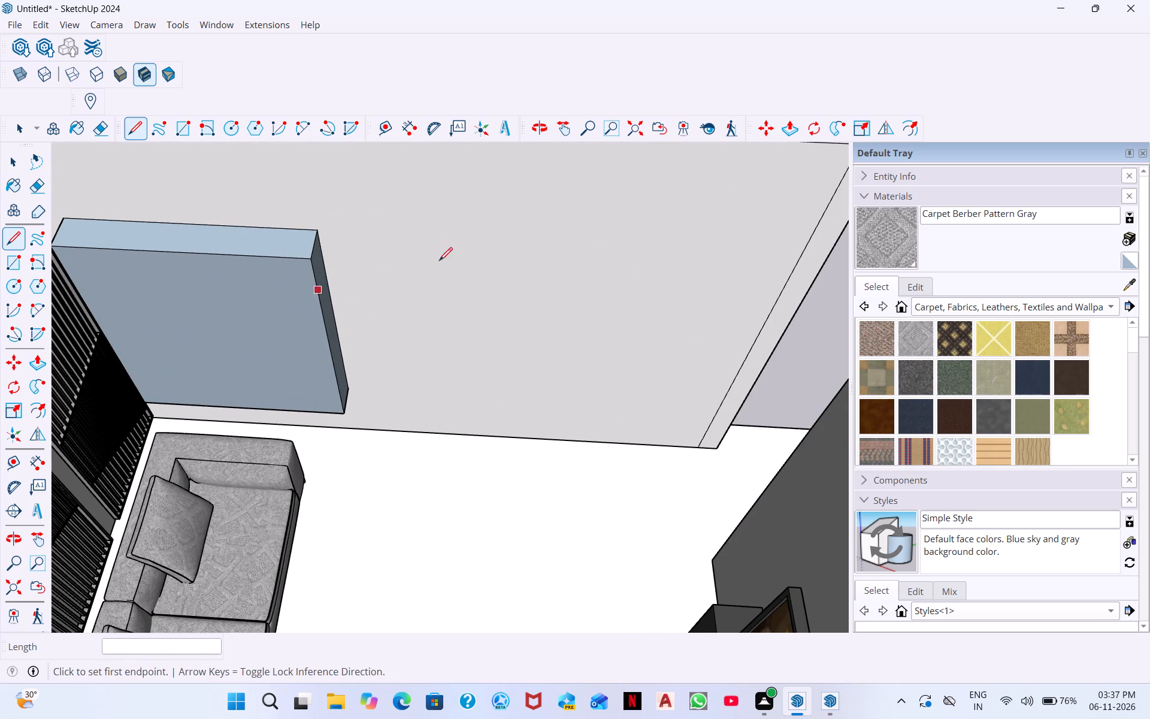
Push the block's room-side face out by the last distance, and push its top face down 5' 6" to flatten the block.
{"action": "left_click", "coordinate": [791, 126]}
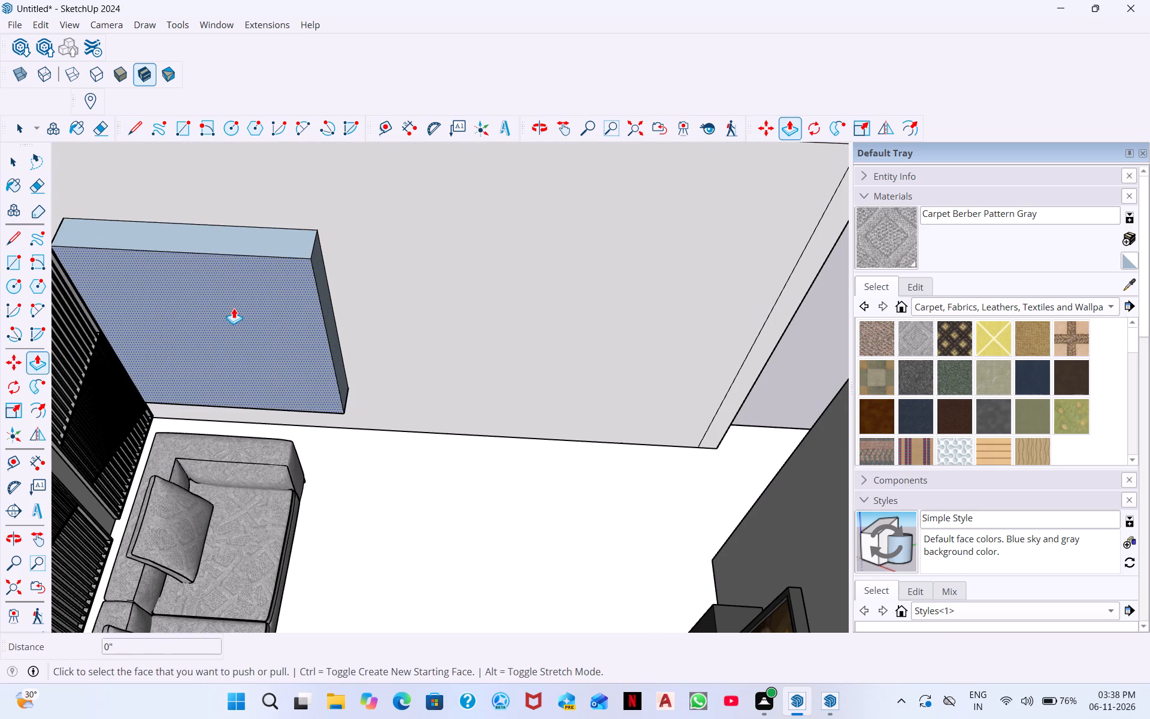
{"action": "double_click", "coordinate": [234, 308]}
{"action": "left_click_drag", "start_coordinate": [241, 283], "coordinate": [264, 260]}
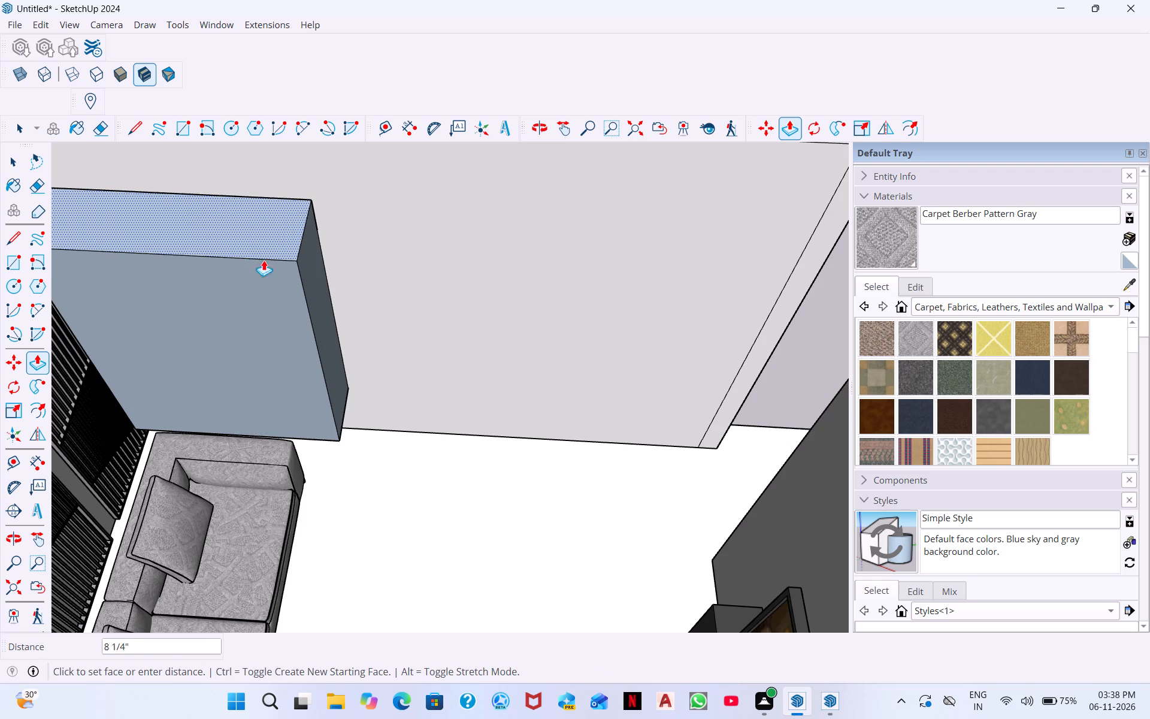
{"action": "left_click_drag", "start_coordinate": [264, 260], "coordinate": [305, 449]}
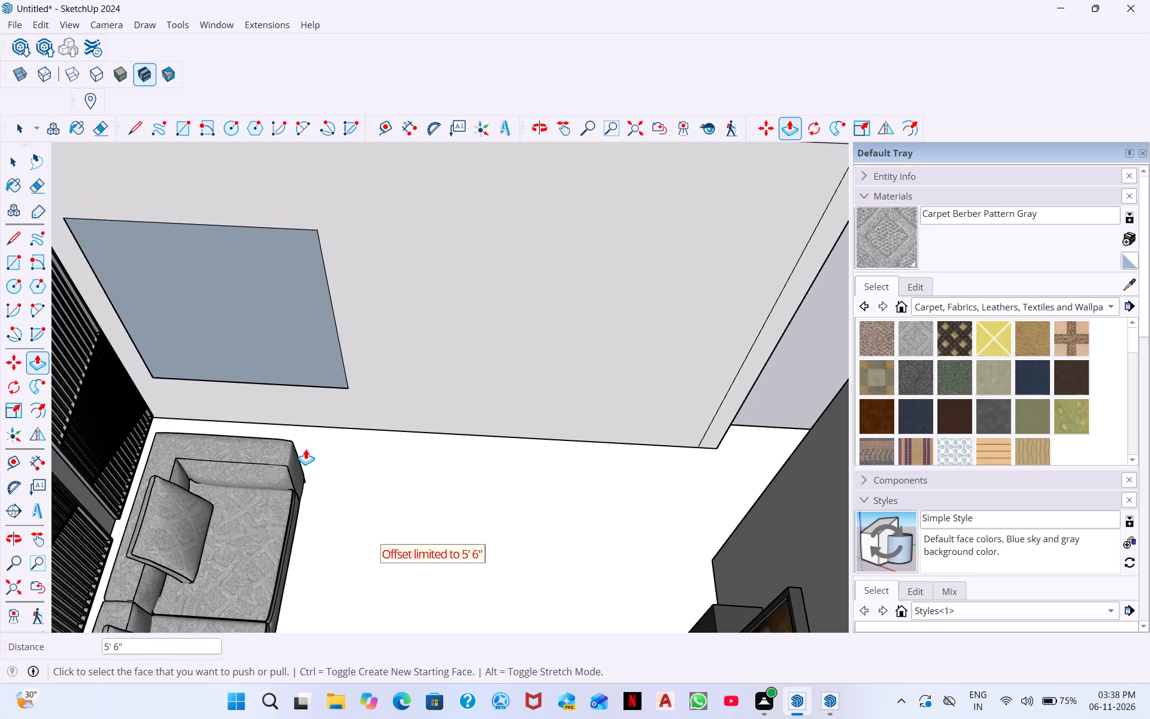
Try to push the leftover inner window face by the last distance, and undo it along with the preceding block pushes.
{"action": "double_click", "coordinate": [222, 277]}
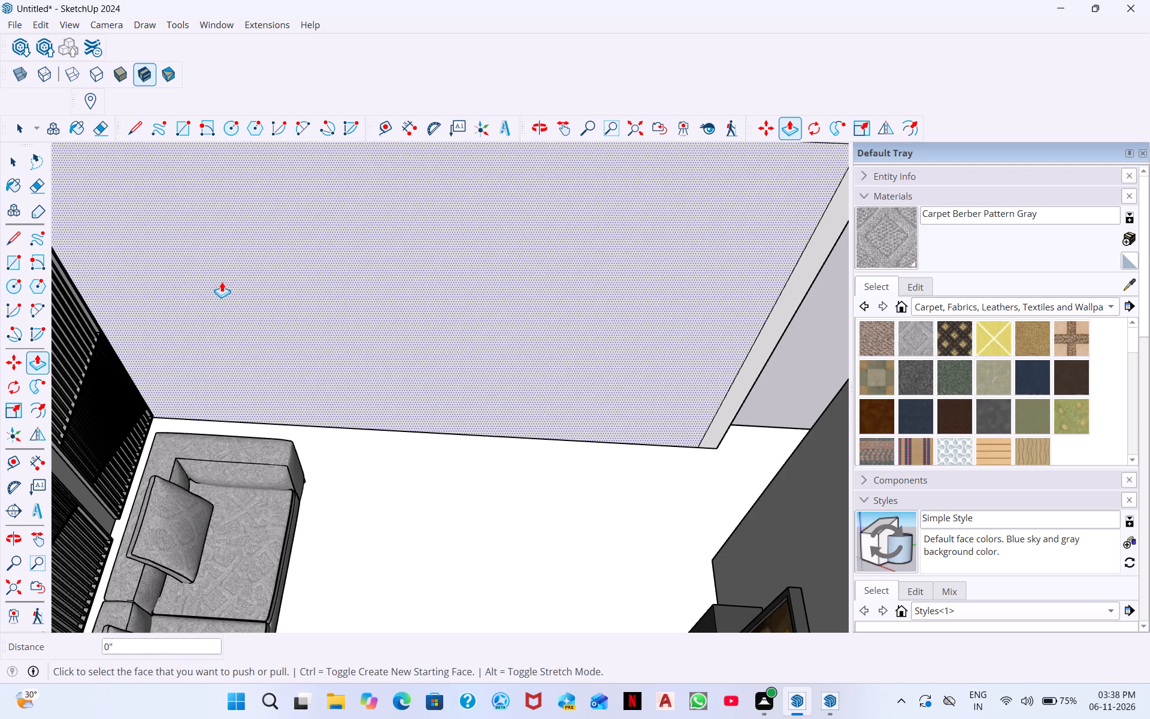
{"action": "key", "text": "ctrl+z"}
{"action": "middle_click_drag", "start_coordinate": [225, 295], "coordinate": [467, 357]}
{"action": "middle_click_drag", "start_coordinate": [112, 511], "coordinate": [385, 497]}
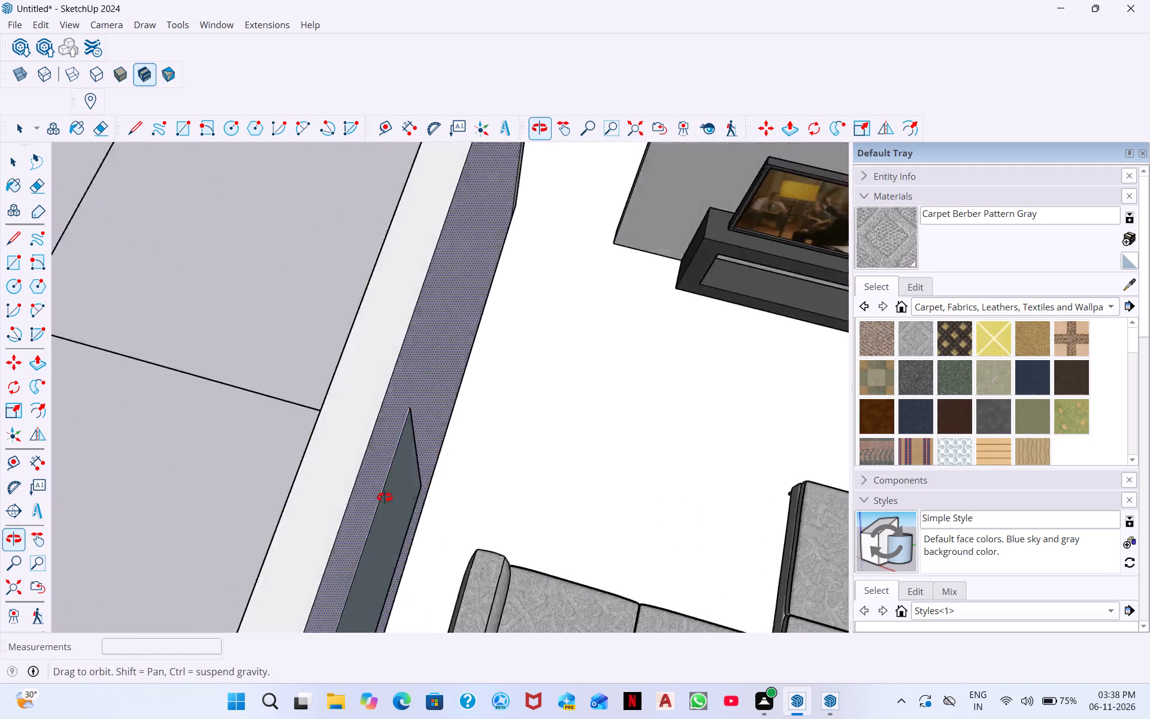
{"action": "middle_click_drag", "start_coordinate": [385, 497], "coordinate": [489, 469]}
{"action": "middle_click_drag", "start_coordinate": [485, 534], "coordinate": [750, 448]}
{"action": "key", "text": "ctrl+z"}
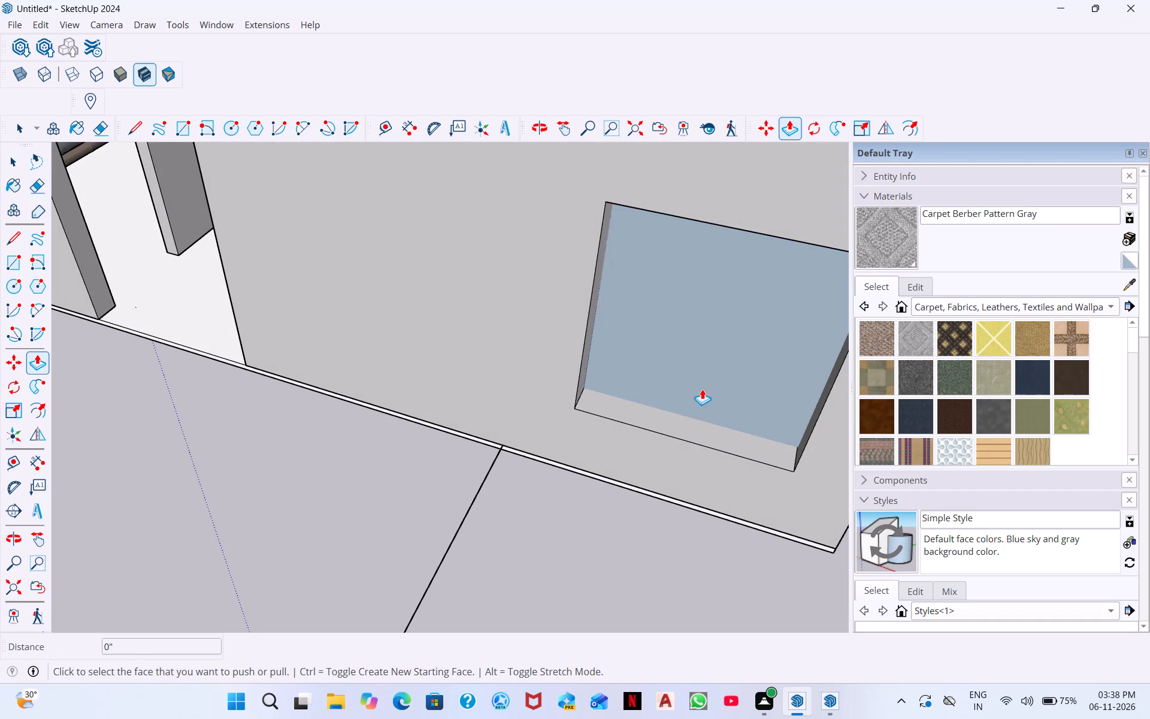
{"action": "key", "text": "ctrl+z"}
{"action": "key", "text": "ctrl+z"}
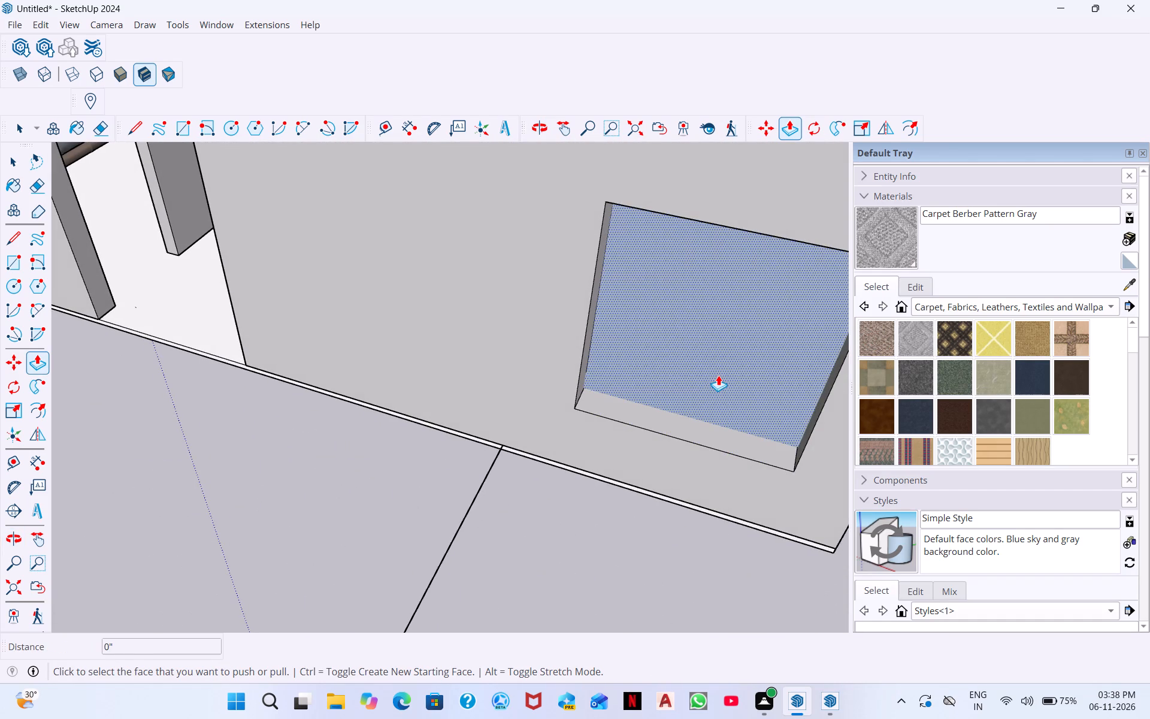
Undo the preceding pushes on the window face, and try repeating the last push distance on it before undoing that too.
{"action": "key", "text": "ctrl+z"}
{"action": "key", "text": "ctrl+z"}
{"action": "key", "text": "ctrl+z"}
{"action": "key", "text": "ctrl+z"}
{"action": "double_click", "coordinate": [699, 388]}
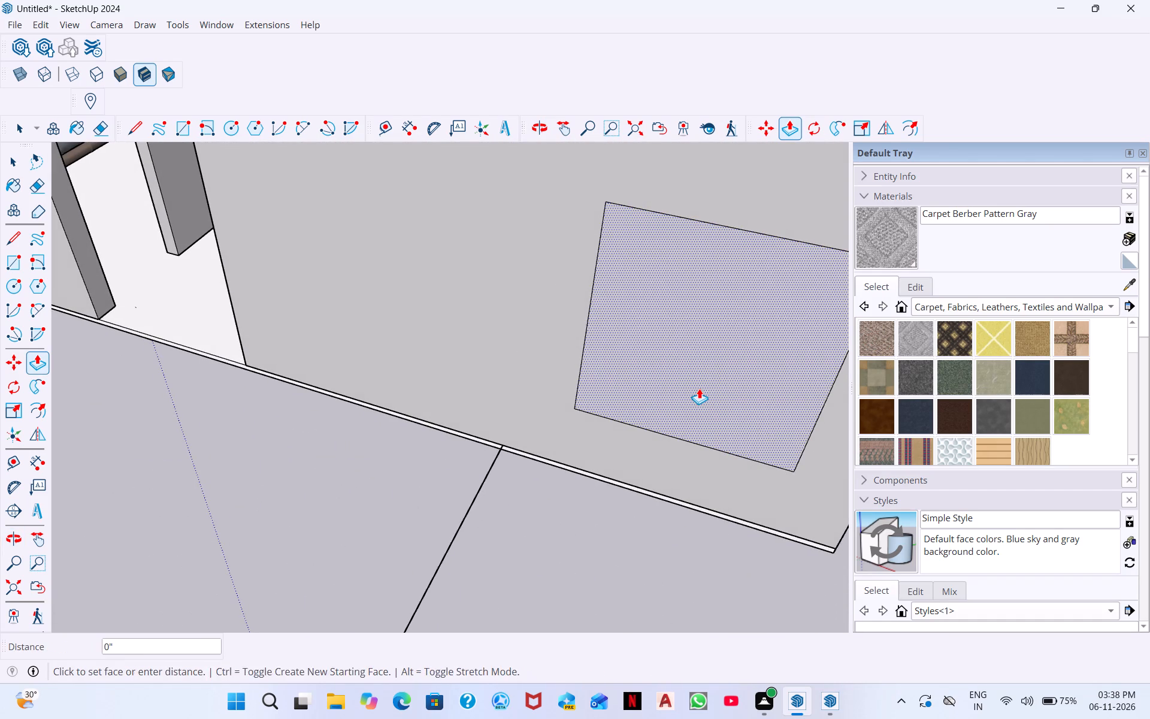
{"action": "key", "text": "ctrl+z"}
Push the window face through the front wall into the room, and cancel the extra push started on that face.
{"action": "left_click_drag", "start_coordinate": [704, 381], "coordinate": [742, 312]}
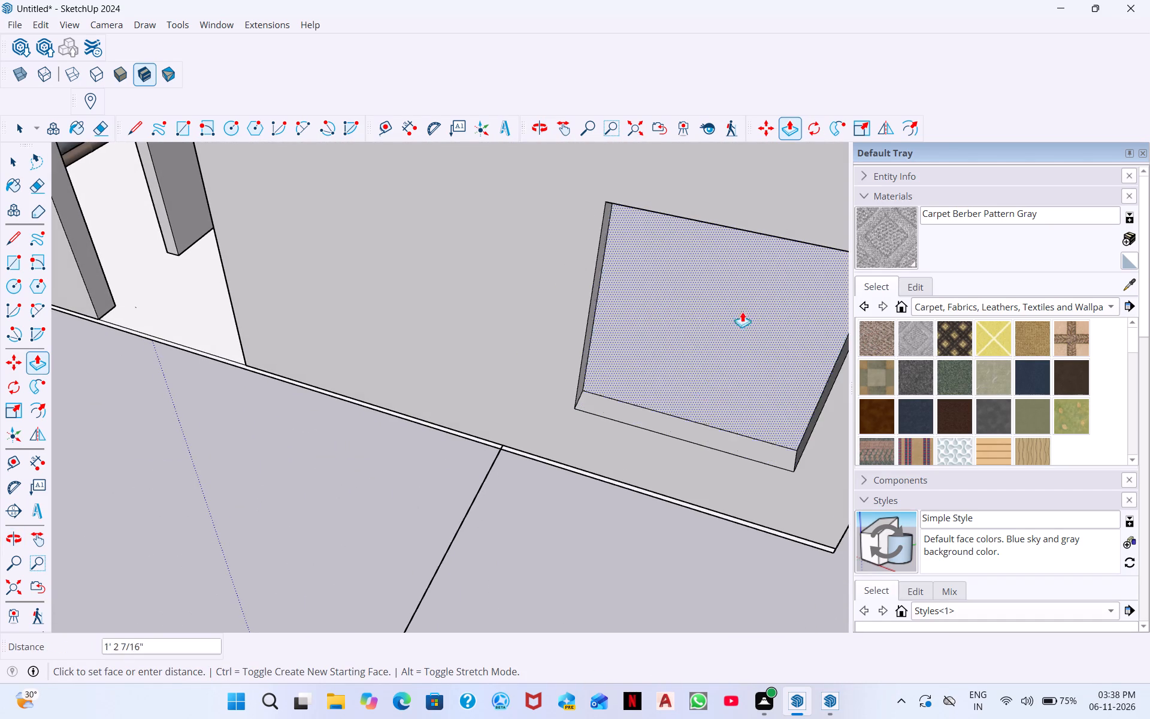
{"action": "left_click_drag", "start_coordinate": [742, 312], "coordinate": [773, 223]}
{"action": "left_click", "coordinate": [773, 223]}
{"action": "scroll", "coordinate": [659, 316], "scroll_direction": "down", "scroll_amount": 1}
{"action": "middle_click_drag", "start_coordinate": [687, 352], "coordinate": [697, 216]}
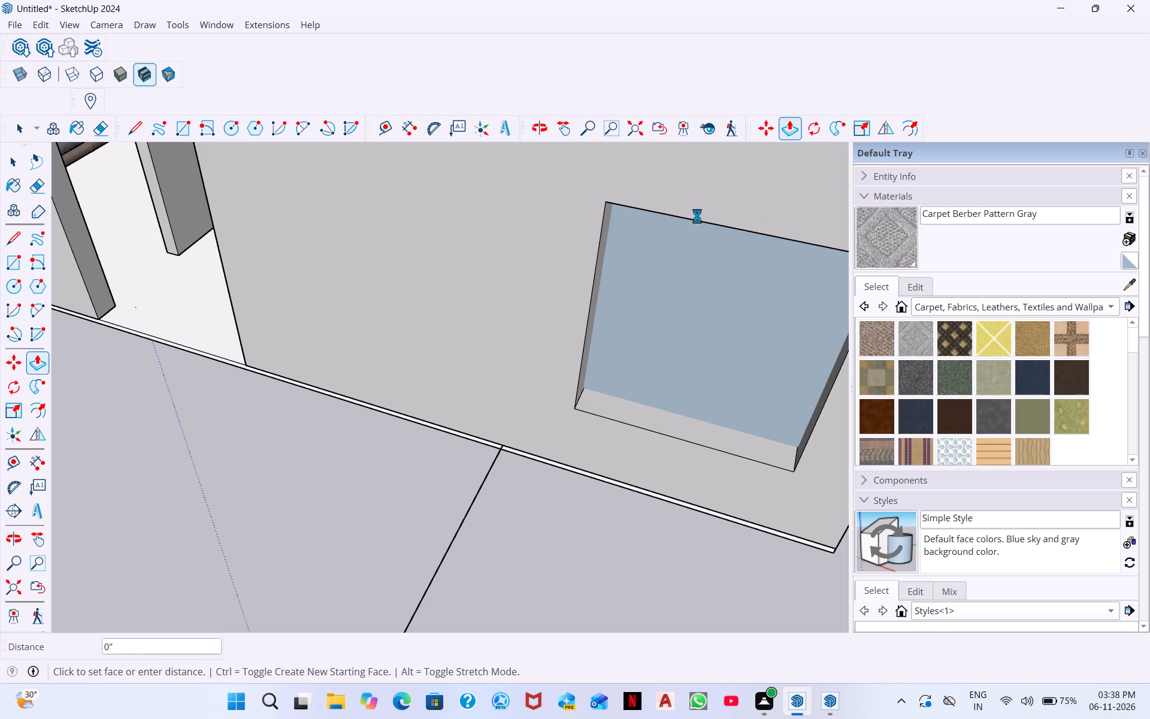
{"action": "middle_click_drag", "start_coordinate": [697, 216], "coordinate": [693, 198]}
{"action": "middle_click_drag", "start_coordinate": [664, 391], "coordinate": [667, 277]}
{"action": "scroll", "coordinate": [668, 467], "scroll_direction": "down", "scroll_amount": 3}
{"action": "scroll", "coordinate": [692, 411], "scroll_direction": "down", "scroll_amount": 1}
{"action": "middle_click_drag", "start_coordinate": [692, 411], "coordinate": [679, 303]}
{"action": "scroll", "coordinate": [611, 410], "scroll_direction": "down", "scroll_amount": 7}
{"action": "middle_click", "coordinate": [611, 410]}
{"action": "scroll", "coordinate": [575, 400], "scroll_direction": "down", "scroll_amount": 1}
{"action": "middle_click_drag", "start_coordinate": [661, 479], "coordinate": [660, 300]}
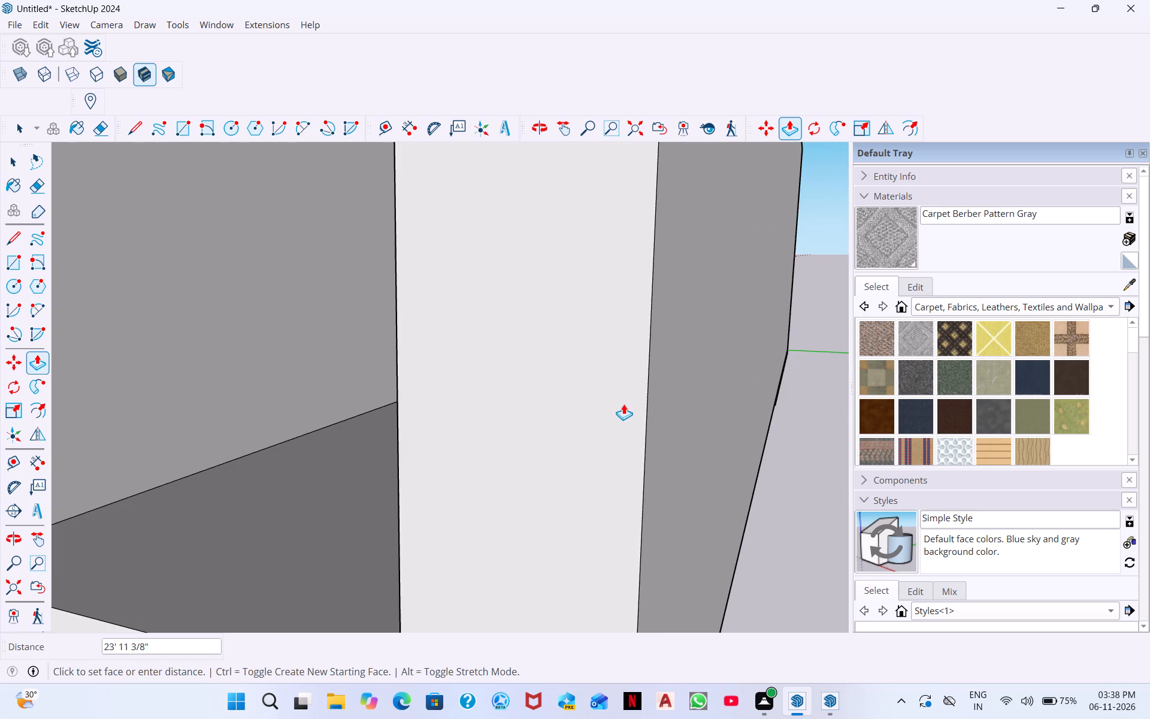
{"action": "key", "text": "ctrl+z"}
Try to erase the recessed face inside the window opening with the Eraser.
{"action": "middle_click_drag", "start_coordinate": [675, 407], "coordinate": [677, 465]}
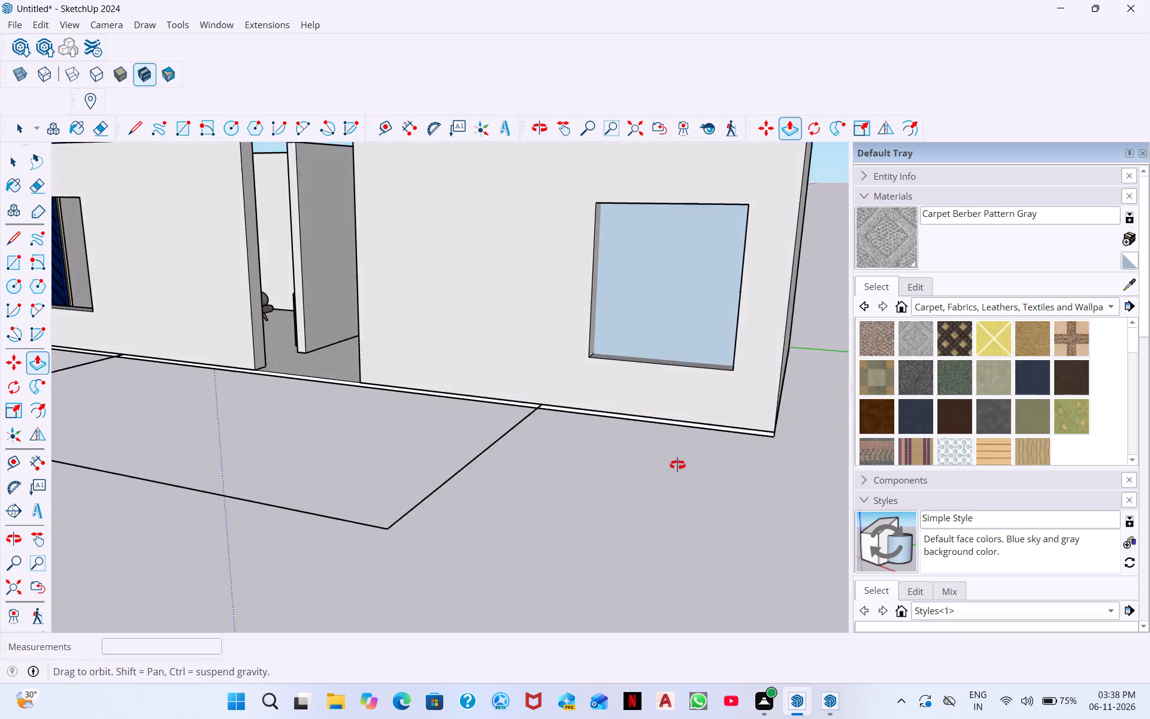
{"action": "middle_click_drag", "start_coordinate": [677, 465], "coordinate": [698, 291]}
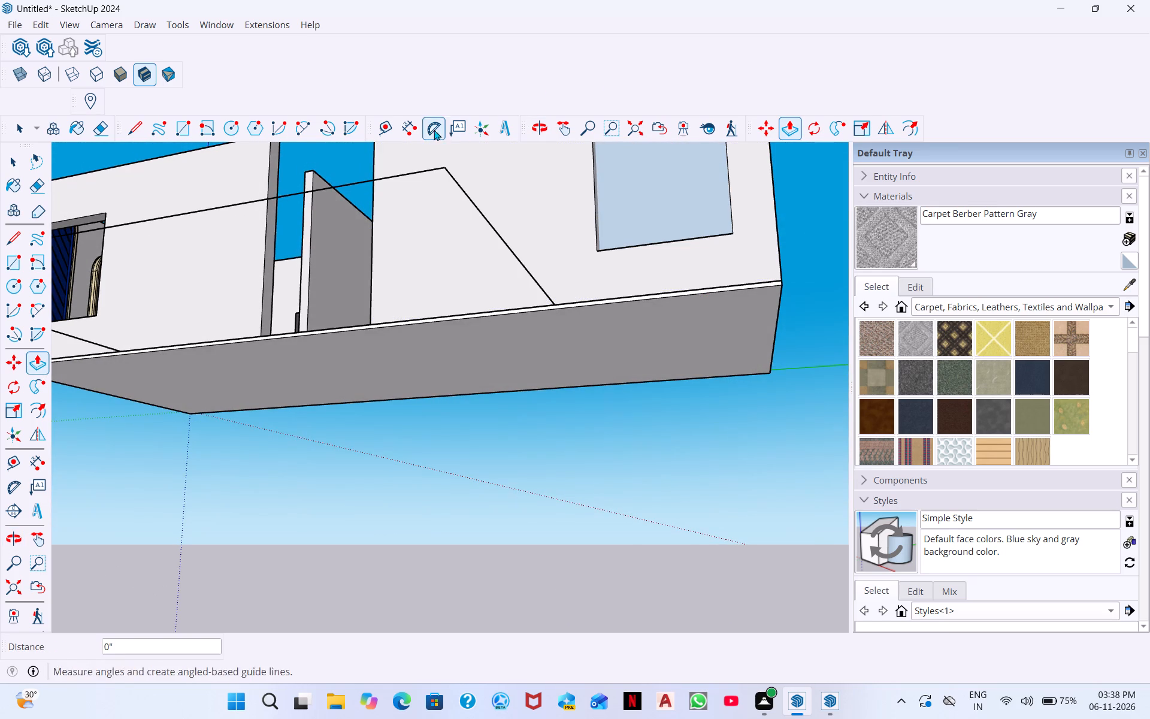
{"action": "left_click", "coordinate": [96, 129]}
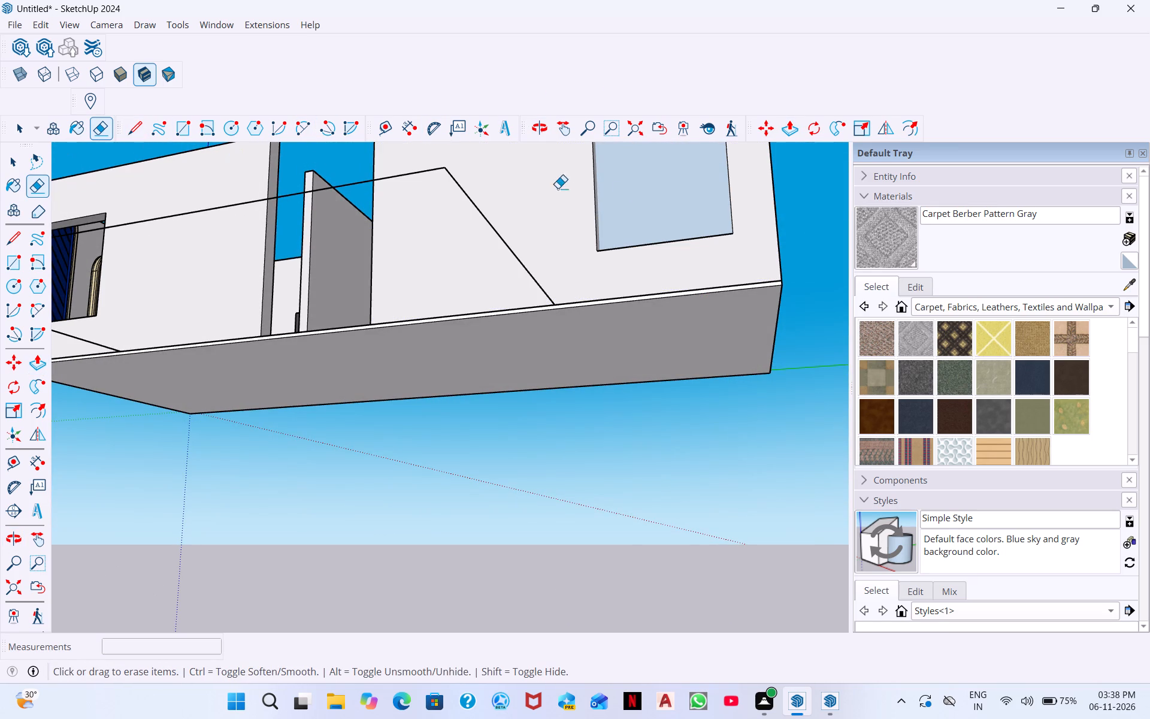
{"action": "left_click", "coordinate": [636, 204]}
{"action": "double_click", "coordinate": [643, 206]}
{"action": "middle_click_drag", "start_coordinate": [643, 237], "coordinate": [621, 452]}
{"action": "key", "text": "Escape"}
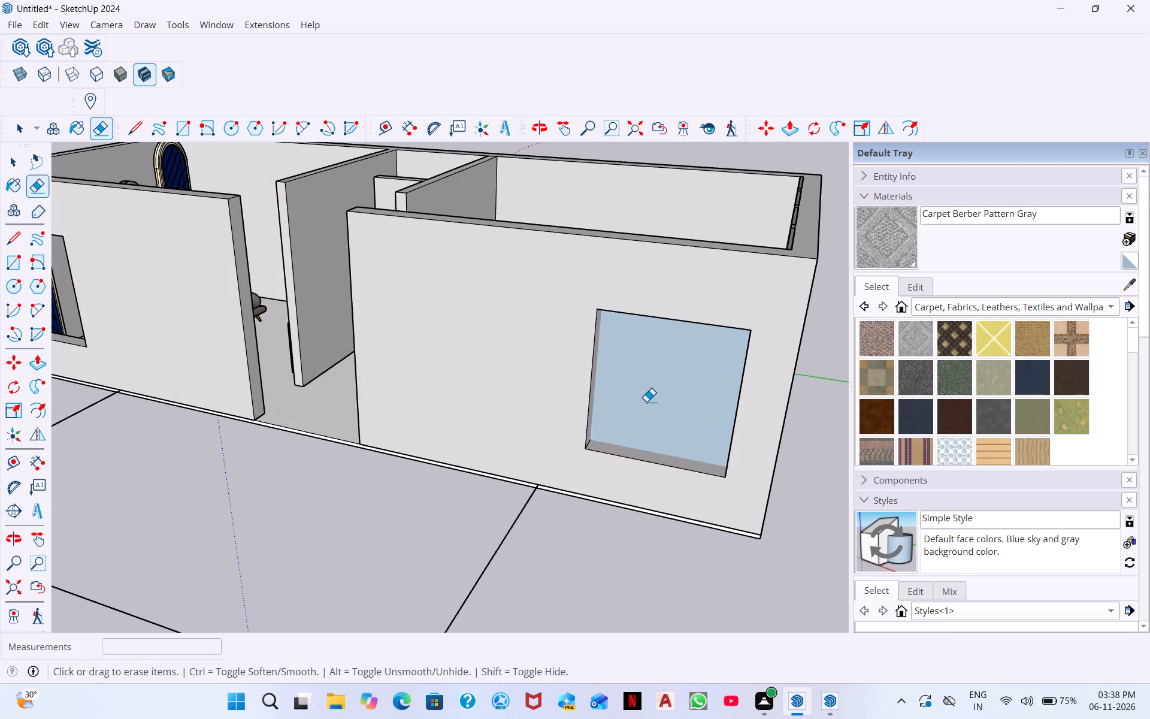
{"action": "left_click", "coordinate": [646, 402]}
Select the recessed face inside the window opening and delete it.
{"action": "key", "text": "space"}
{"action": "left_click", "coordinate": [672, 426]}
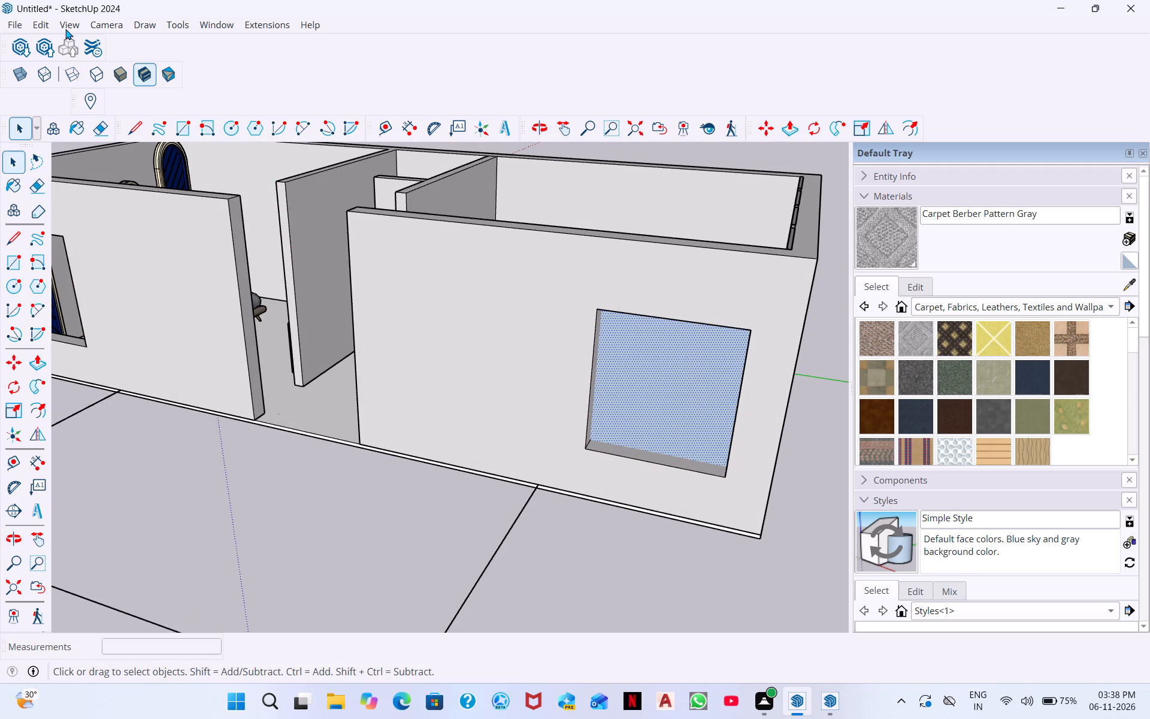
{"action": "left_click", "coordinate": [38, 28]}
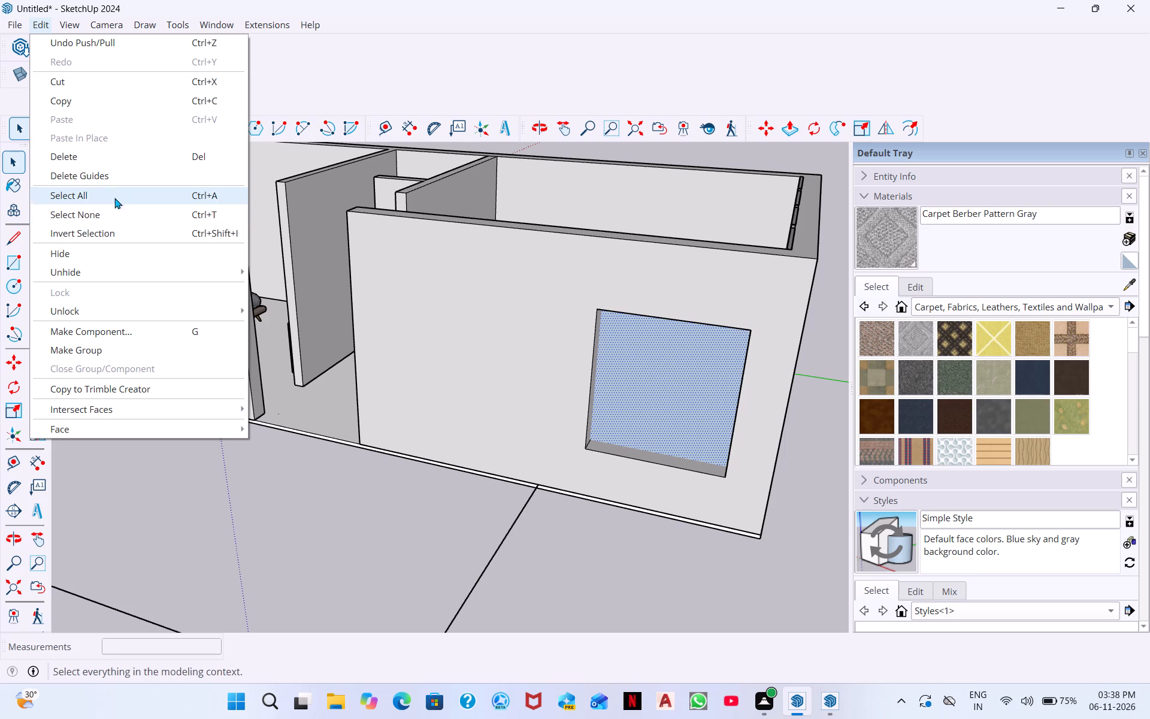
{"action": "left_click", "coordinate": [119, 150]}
Examine the window opening and the block behind it inside the living room from several angles.
{"action": "middle_click_drag", "start_coordinate": [806, 457], "coordinate": [752, 667]}
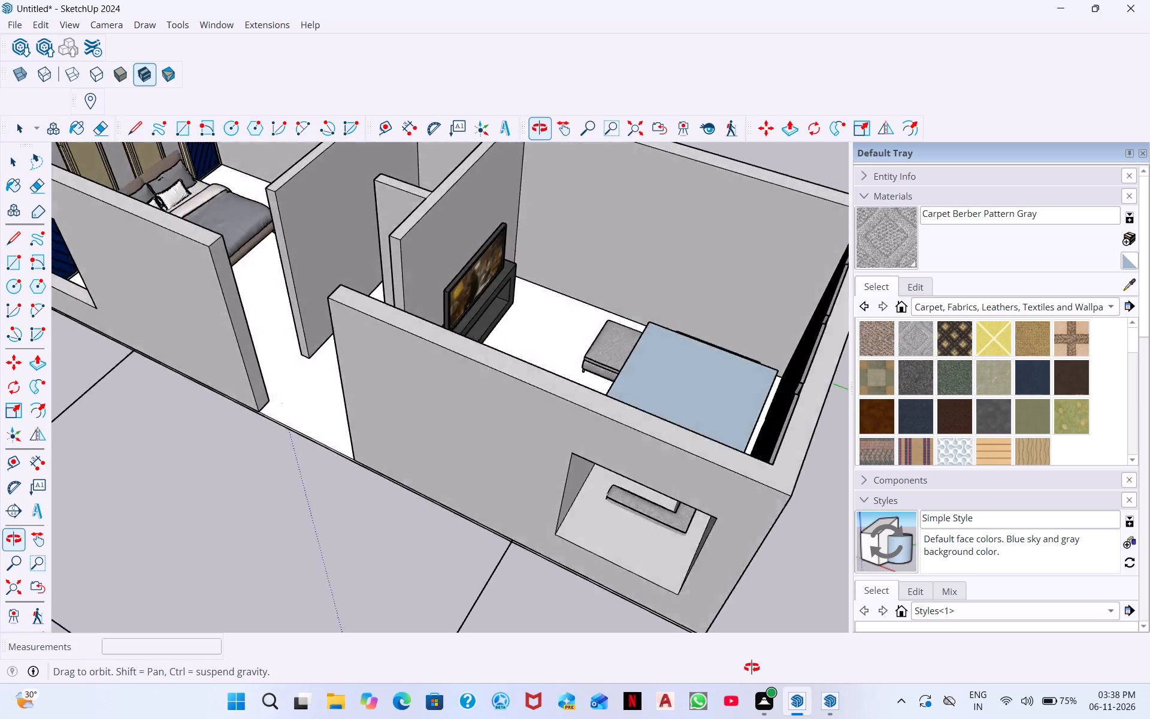
{"action": "middle_click_drag", "start_coordinate": [752, 667], "coordinate": [636, 703]}
{"action": "middle_click_drag", "start_coordinate": [287, 413], "coordinate": [466, 183]}
{"action": "scroll", "coordinate": [146, 235], "scroll_direction": "down", "scroll_amount": 2}
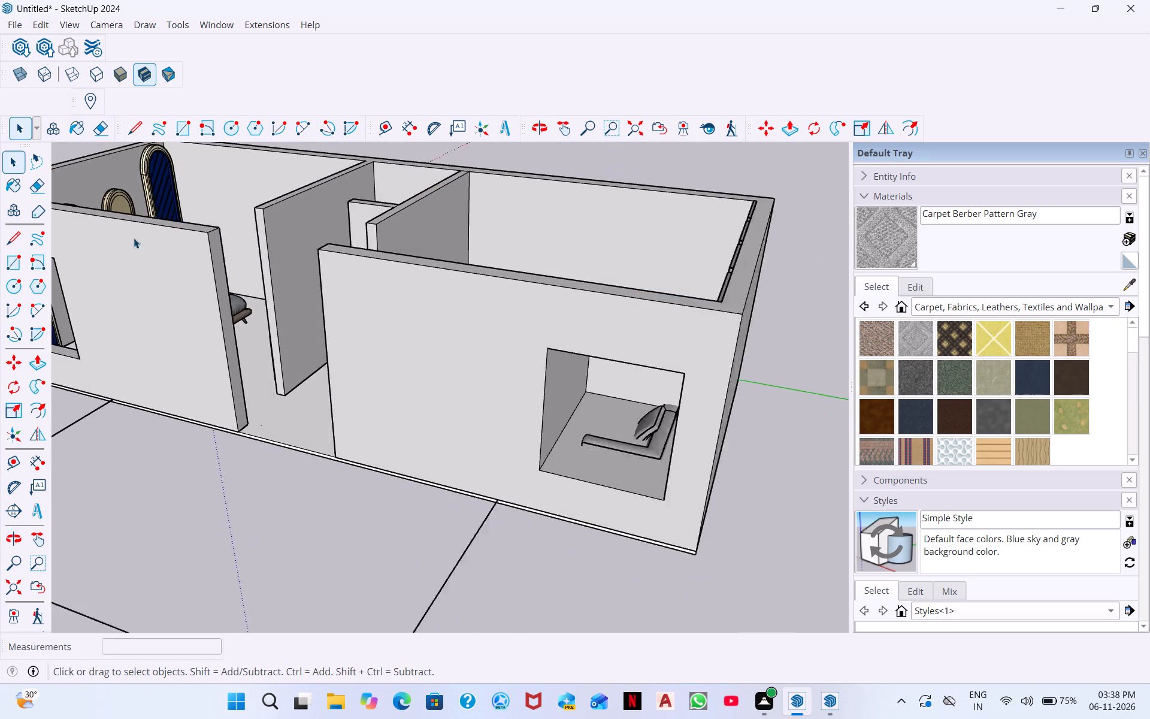
{"action": "scroll", "coordinate": [134, 238], "scroll_direction": "down", "scroll_amount": 1}
{"action": "scroll", "coordinate": [283, 345], "scroll_direction": "down", "scroll_amount": 3}
{"action": "middle_click_drag", "start_coordinate": [464, 405], "coordinate": [178, 561]}
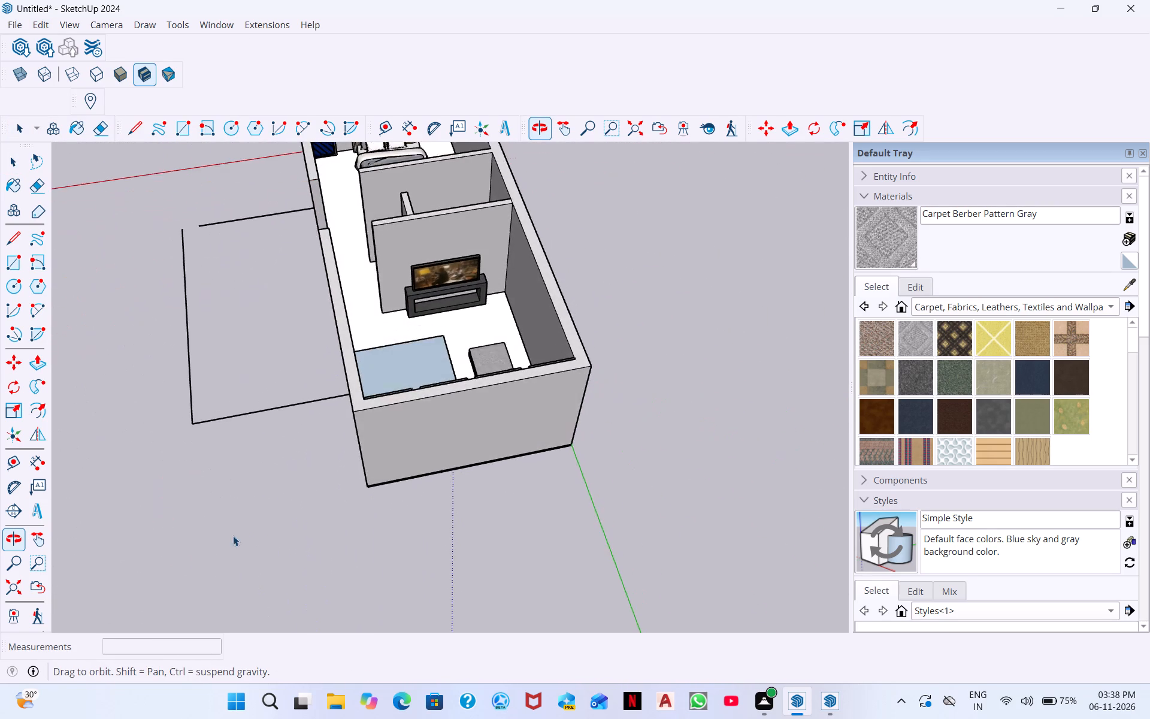
{"action": "middle_click_drag", "start_coordinate": [436, 376], "coordinate": [438, 514]}
{"action": "middle_click_drag", "start_coordinate": [467, 373], "coordinate": [211, 340]}
{"action": "middle_click_drag", "start_coordinate": [429, 400], "coordinate": [419, 398]}
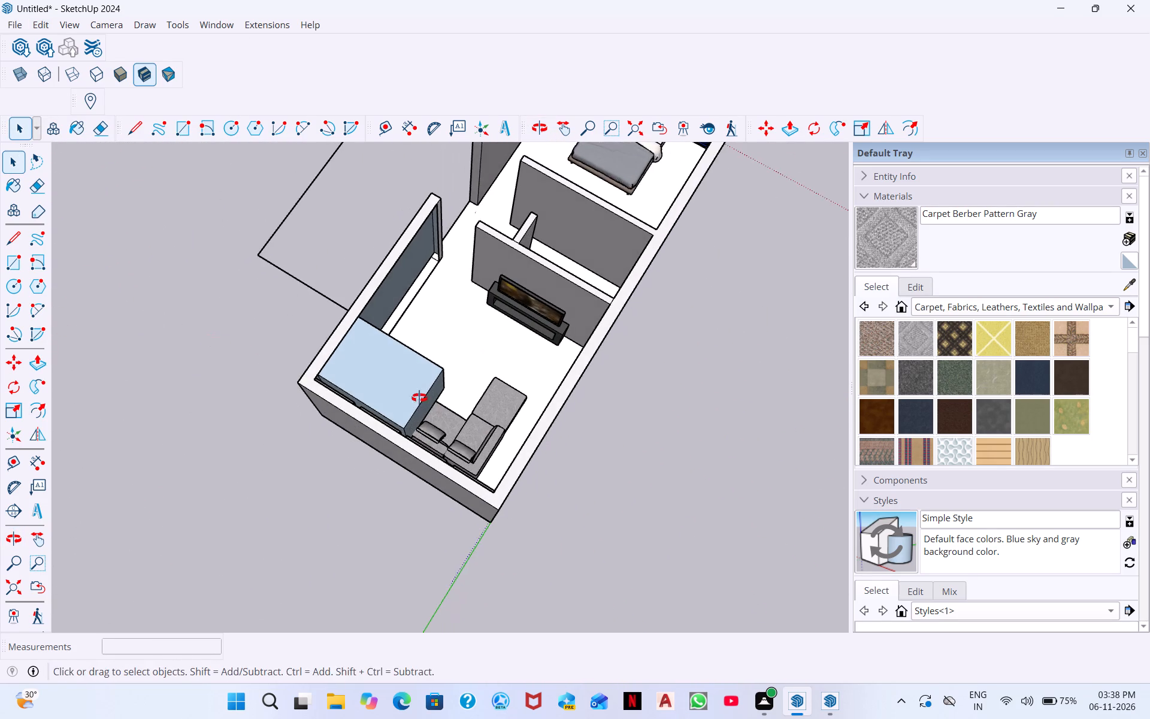
{"action": "middle_click_drag", "start_coordinate": [419, 398], "coordinate": [349, 349]}
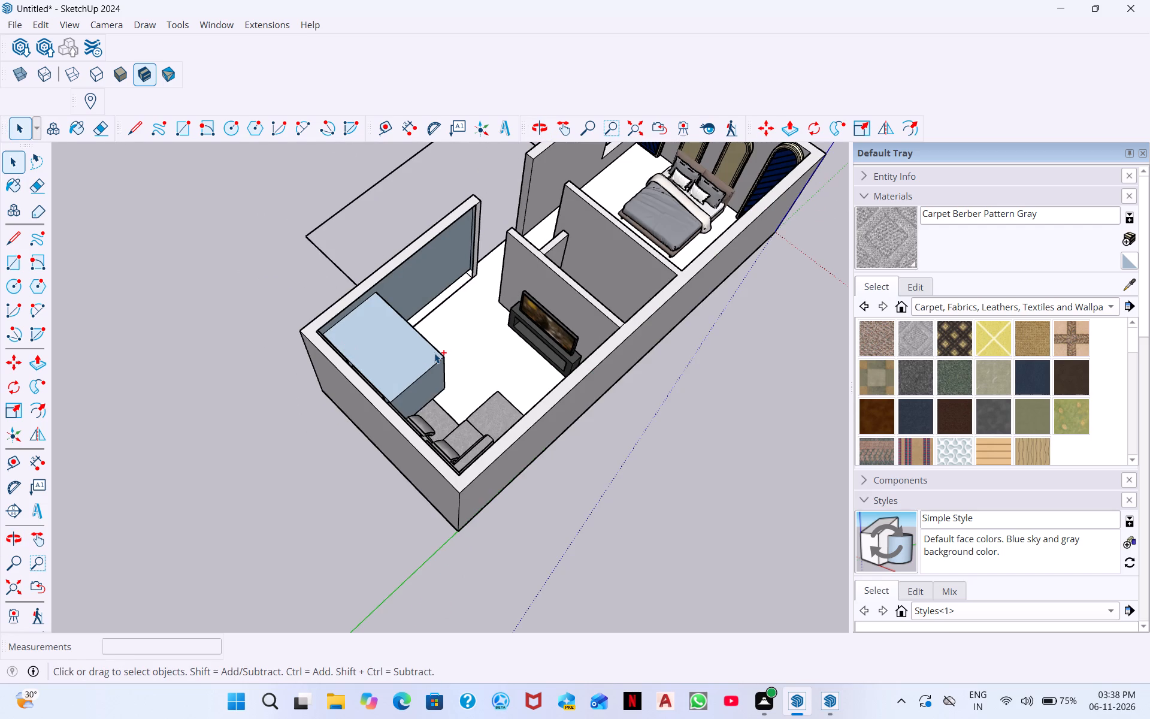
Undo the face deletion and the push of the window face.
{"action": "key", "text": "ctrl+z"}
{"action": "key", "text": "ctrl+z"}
Retrace the four sides of the 5' wide window rectangle on the front wall with the Line tool, corner to corner.
{"action": "middle_click_drag", "start_coordinate": [388, 367], "coordinate": [718, 277]}
{"action": "middle_click_drag", "start_coordinate": [476, 374], "coordinate": [750, 285]}
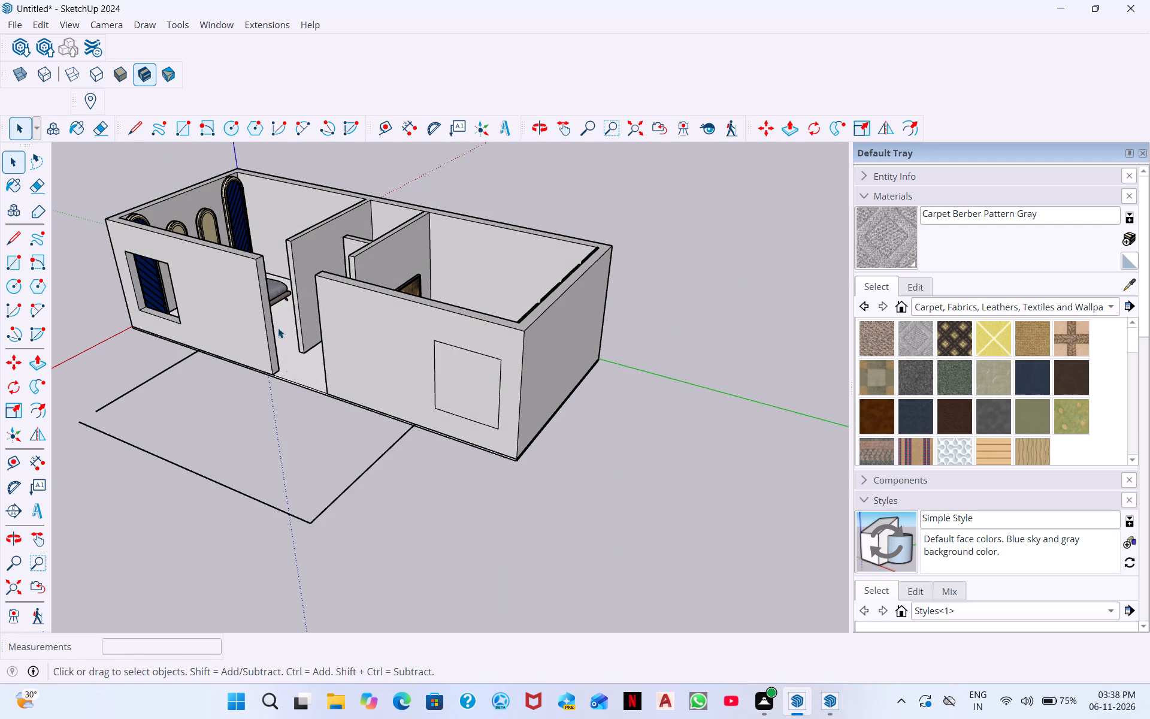
{"action": "middle_click_drag", "start_coordinate": [546, 406], "coordinate": [571, 241]}
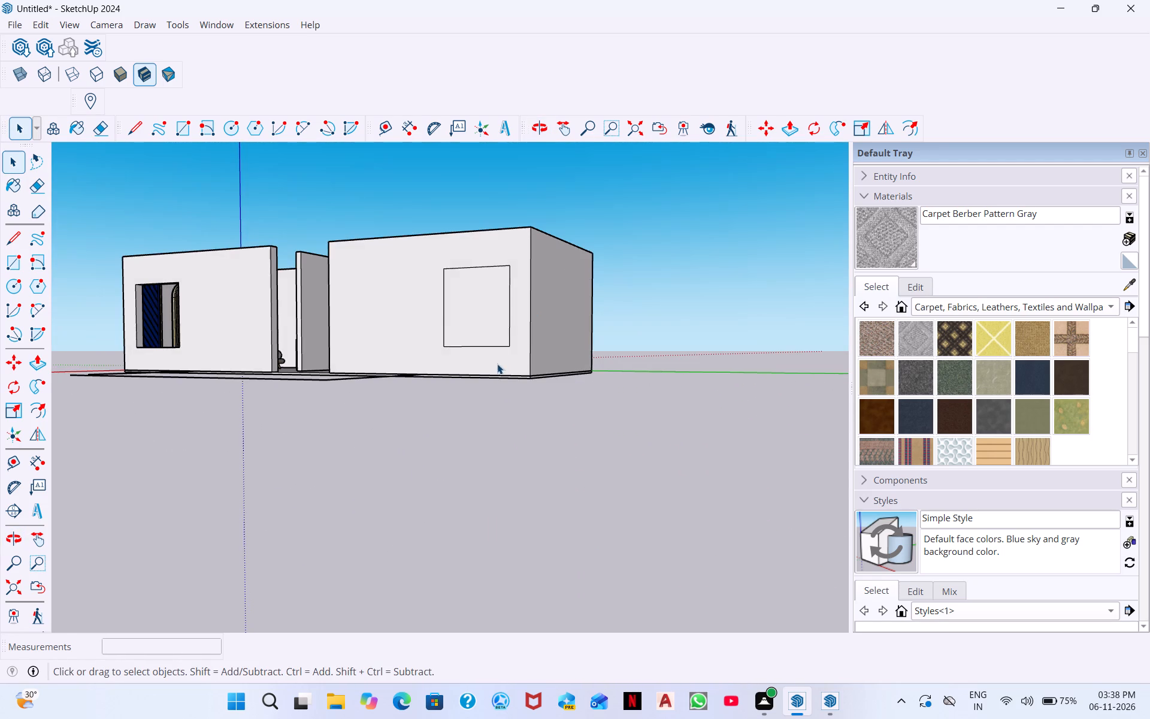
{"action": "scroll", "coordinate": [447, 321], "scroll_direction": "up", "scroll_amount": 1}
{"action": "scroll", "coordinate": [491, 346], "scroll_direction": "up", "scroll_amount": 4}
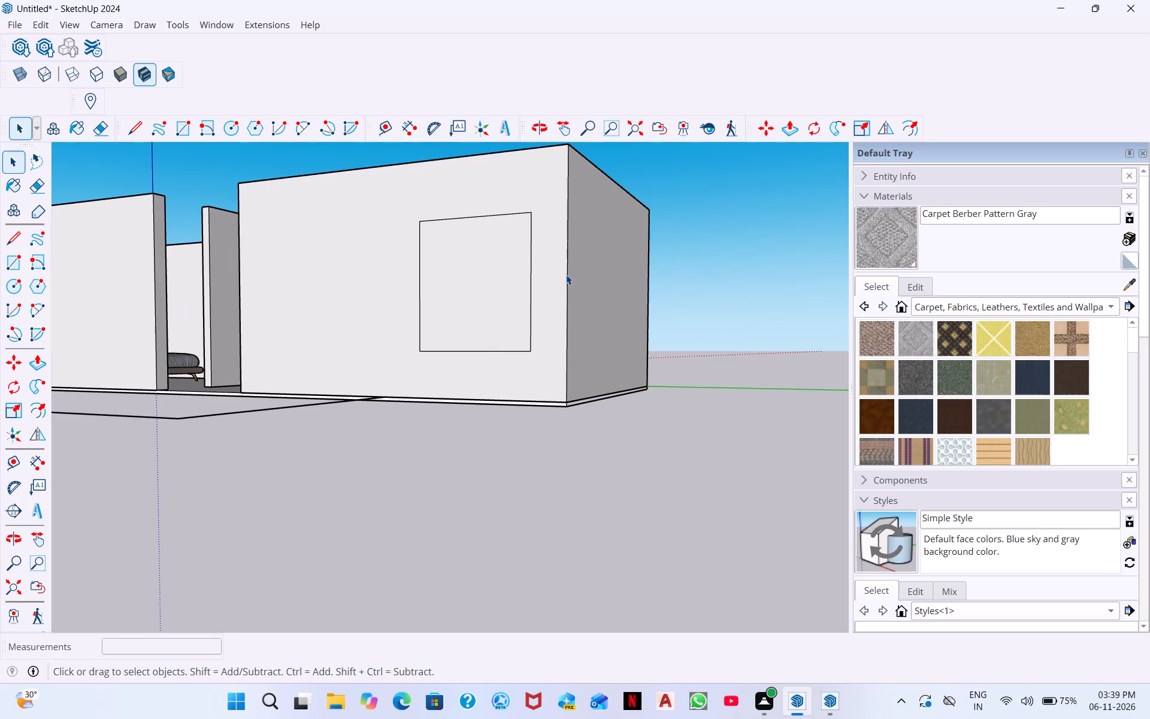
{"action": "left_click", "coordinate": [129, 134]}
{"action": "left_click", "coordinate": [418, 353]}
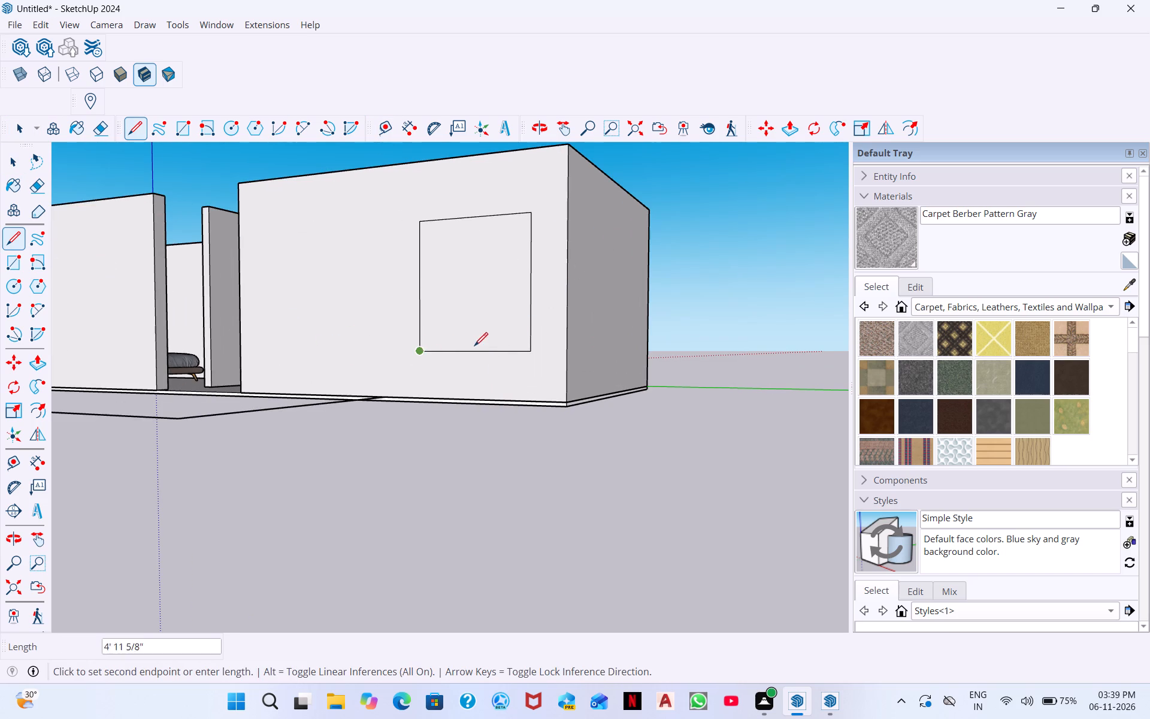
{"action": "left_click", "coordinate": [532, 353]}
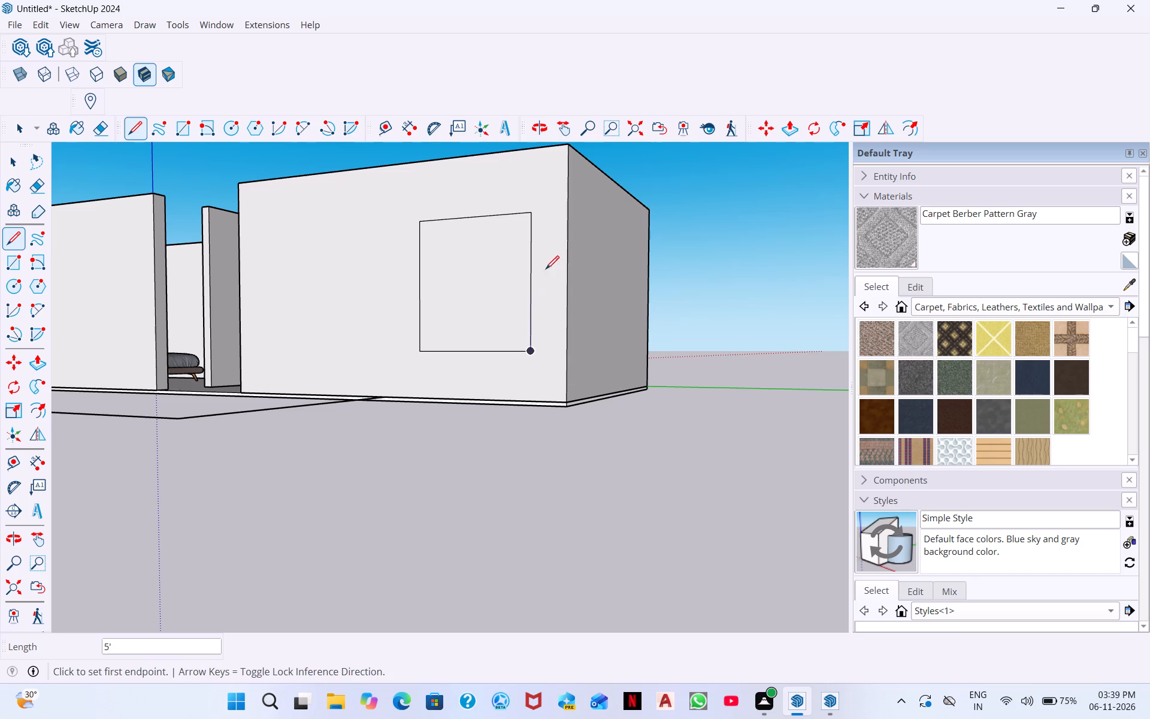
{"action": "left_click", "coordinate": [532, 213]}
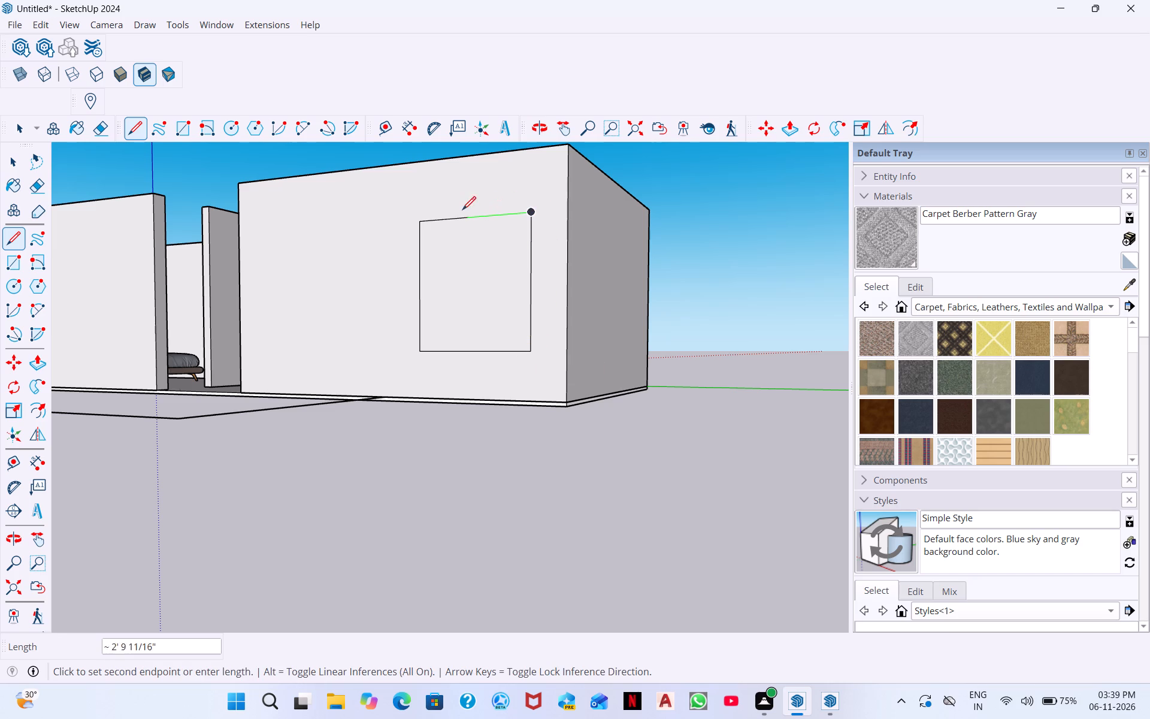
{"action": "left_click", "coordinate": [420, 222]}
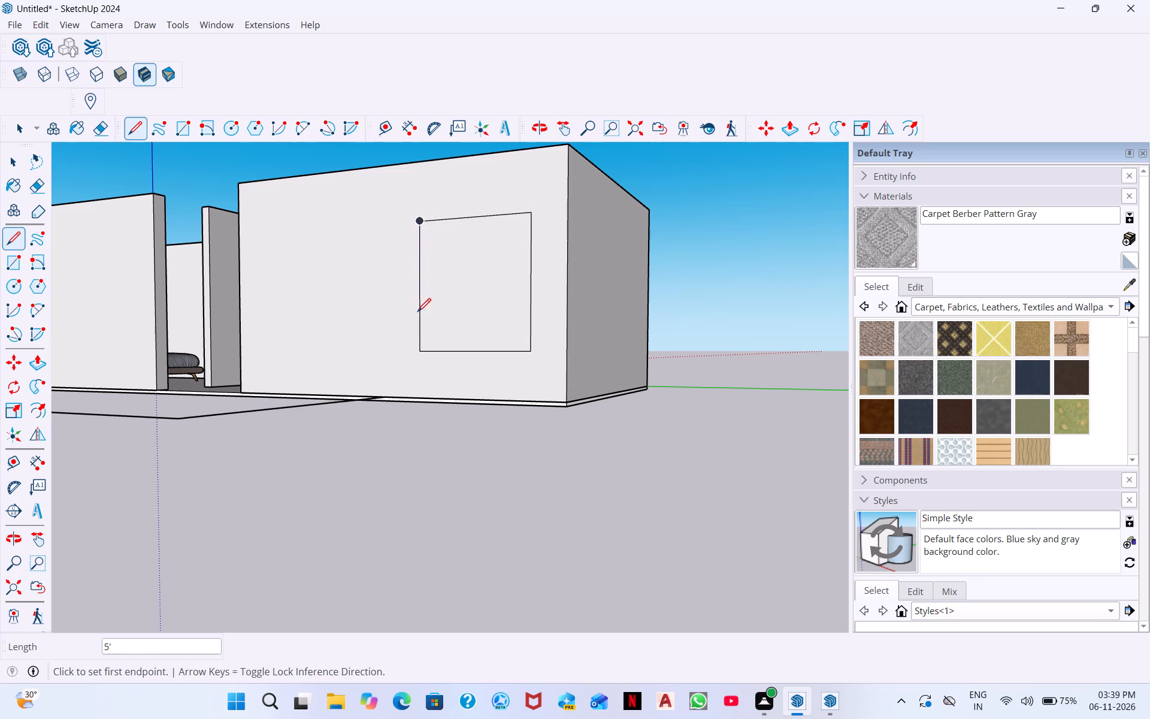
{"action": "left_click", "coordinate": [418, 349]}
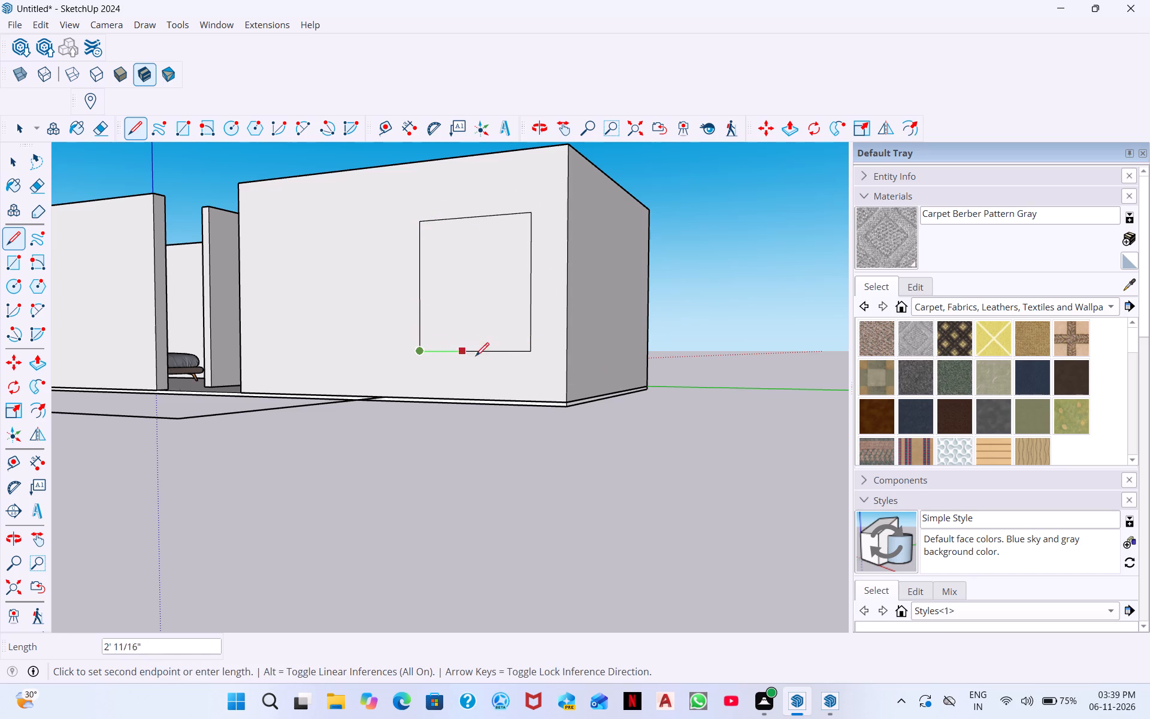
{"action": "left_click", "coordinate": [529, 349]}
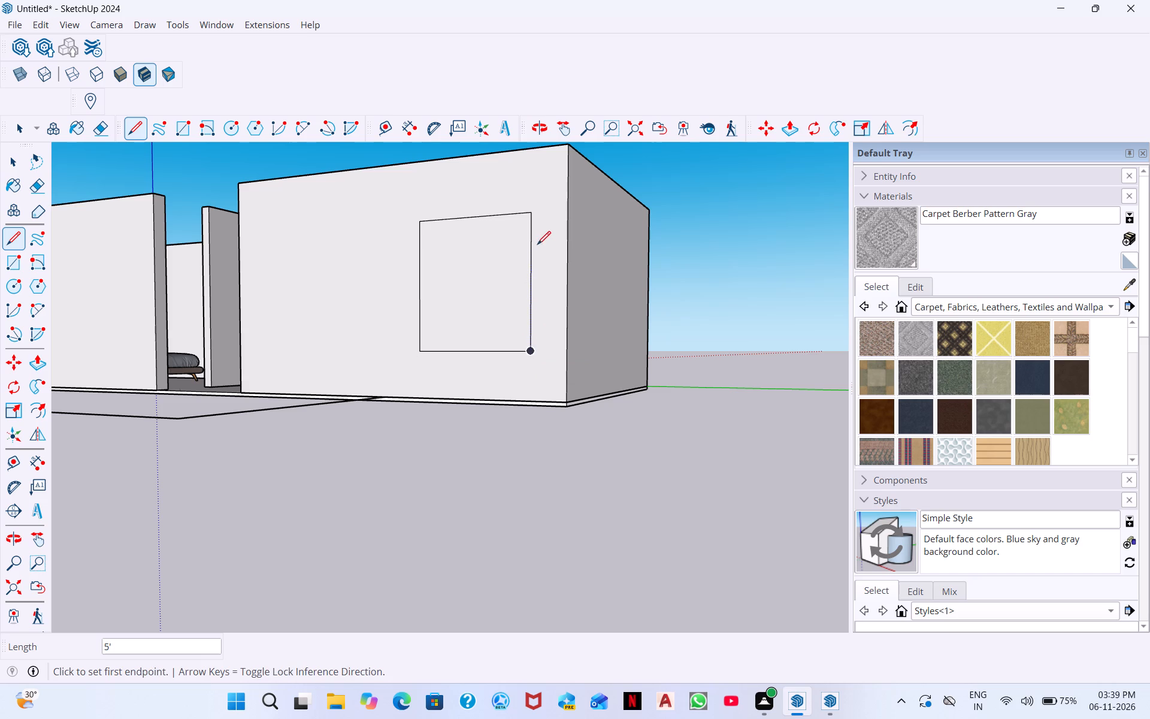
{"action": "left_click", "coordinate": [532, 216]}
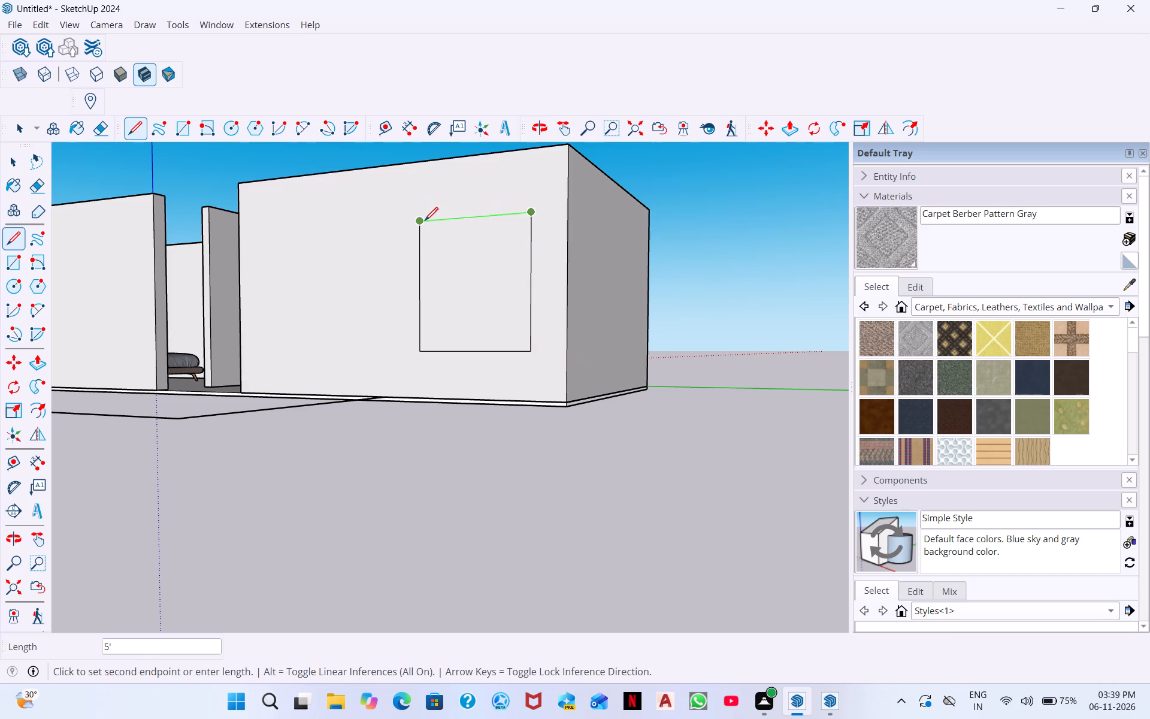
{"action": "left_click", "coordinate": [425, 220]}
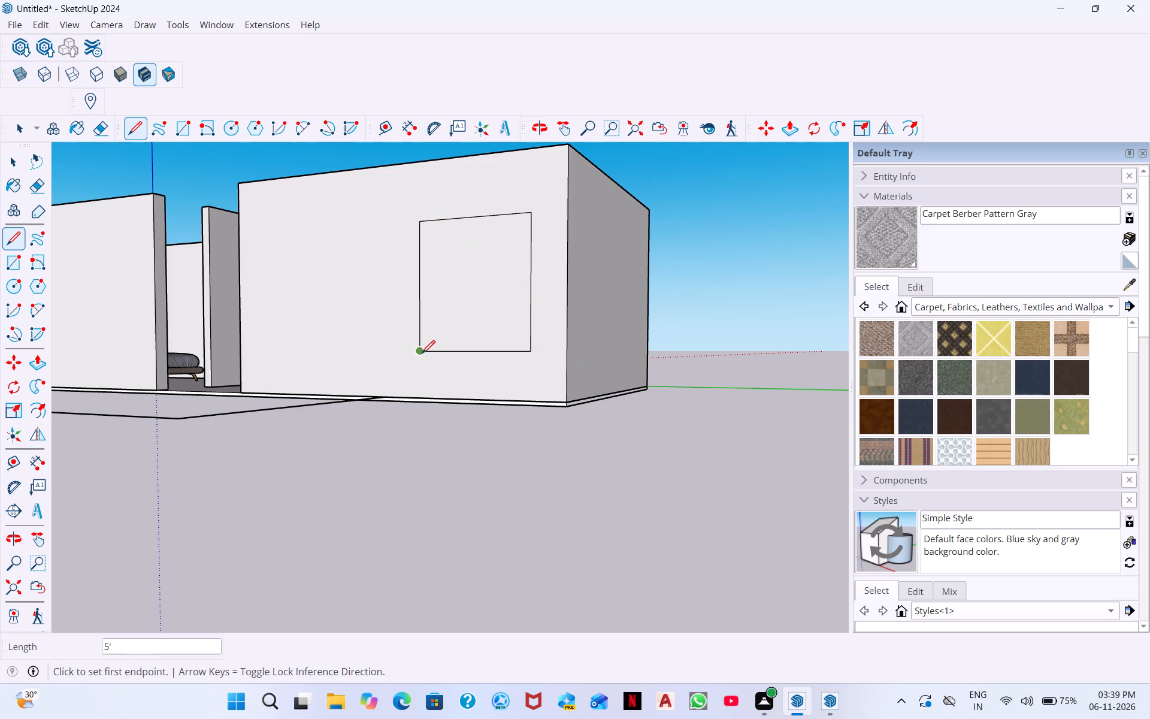
{"action": "left_click", "coordinate": [422, 354]}
{"action": "key", "text": "Escape"}
{"action": "key", "text": "space"}
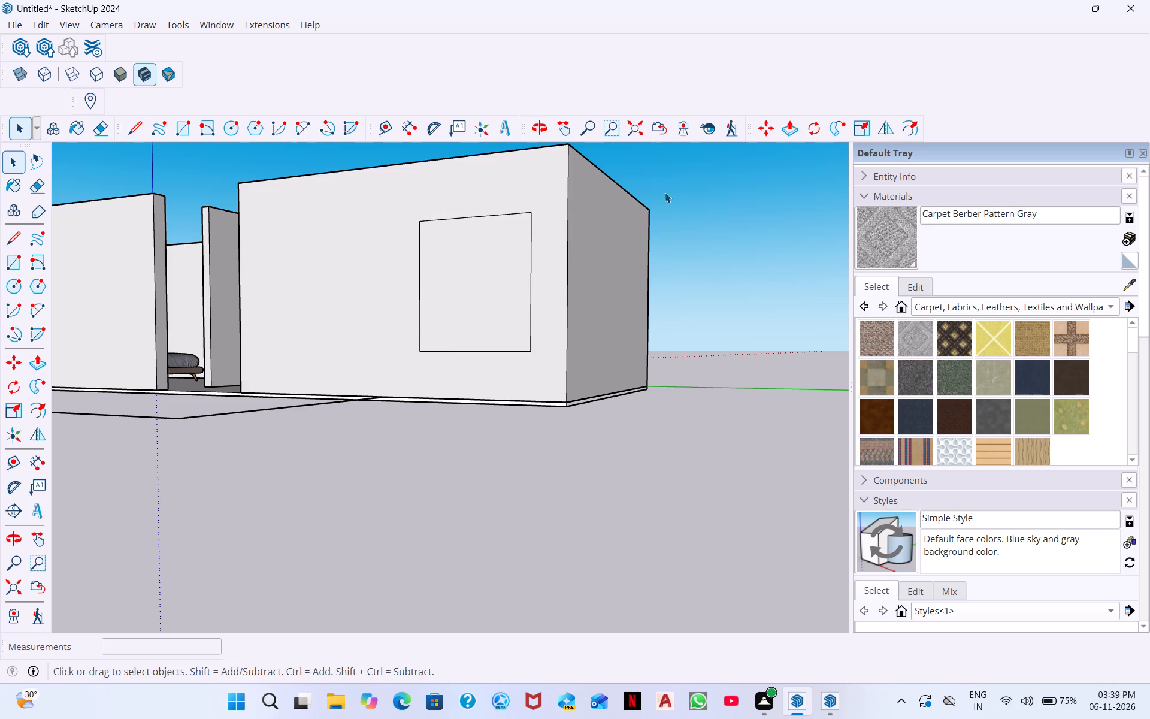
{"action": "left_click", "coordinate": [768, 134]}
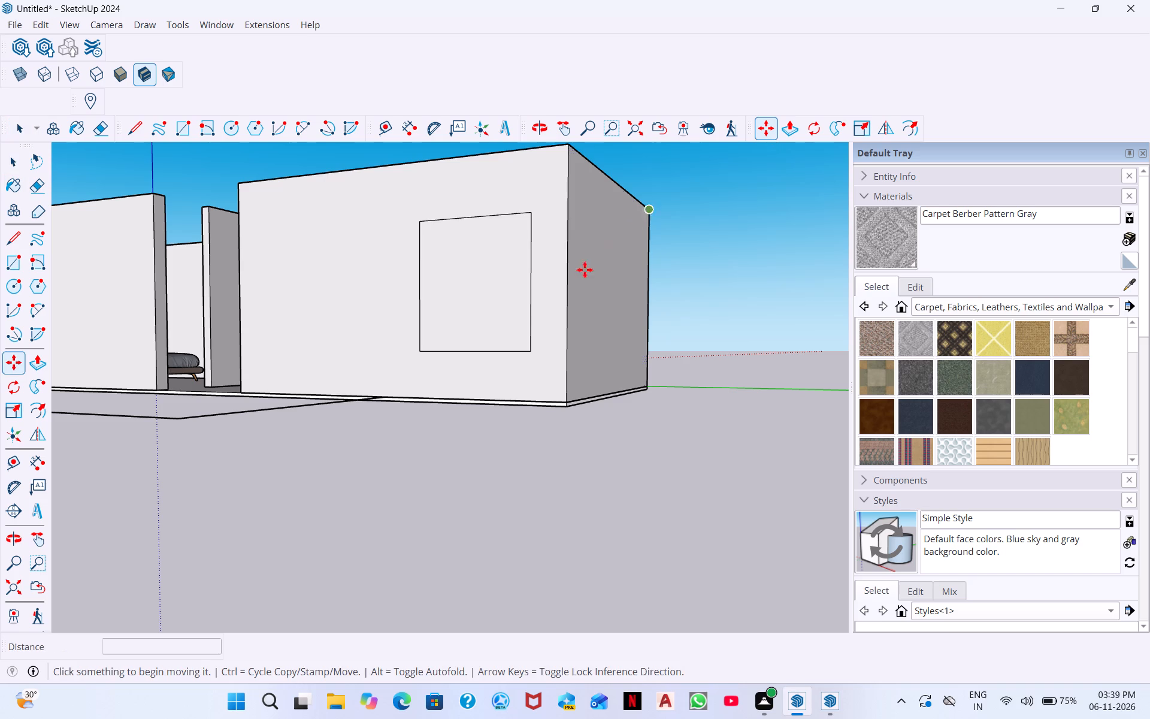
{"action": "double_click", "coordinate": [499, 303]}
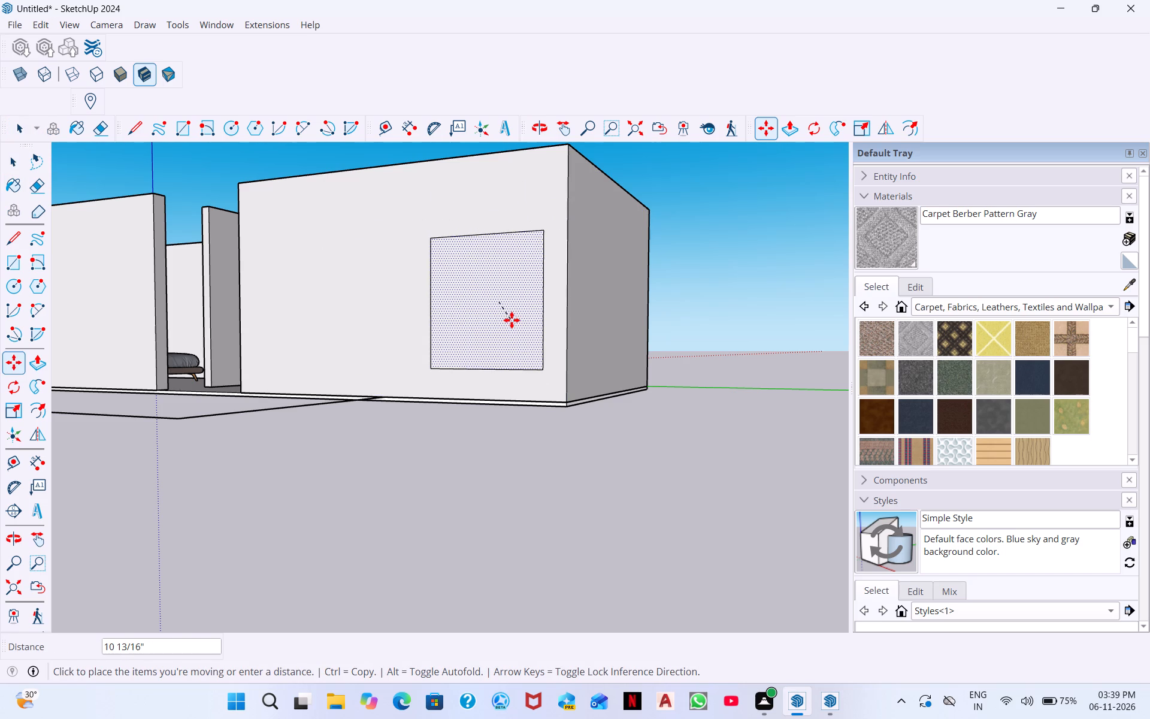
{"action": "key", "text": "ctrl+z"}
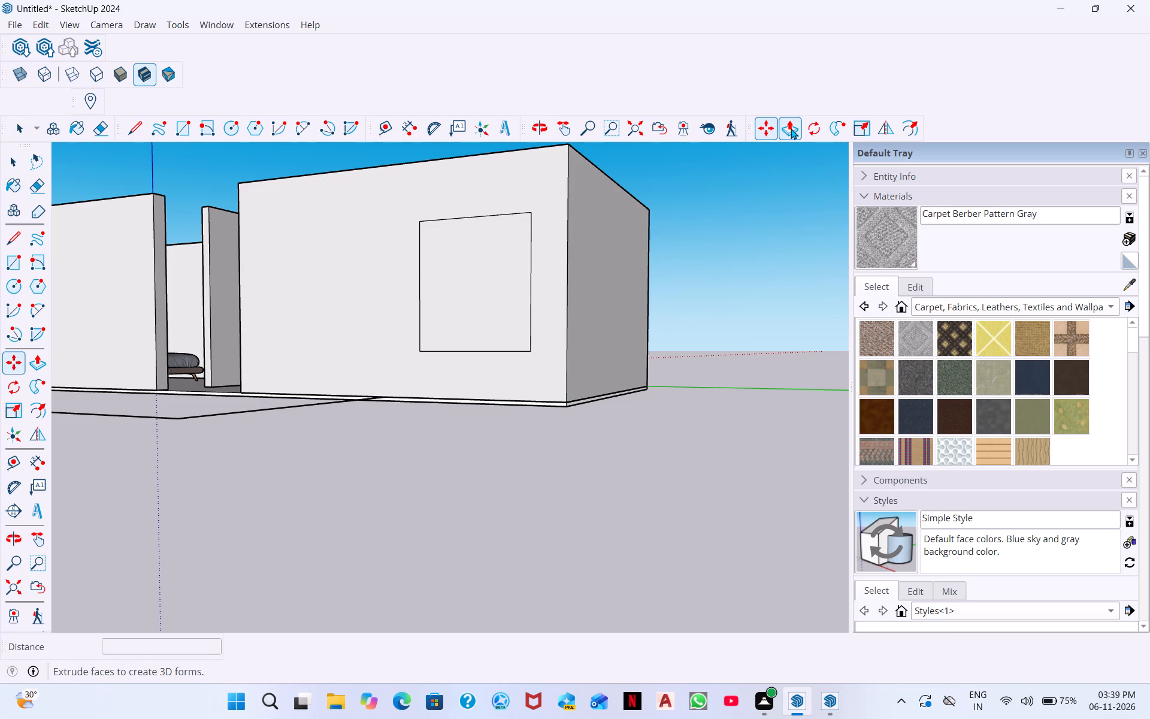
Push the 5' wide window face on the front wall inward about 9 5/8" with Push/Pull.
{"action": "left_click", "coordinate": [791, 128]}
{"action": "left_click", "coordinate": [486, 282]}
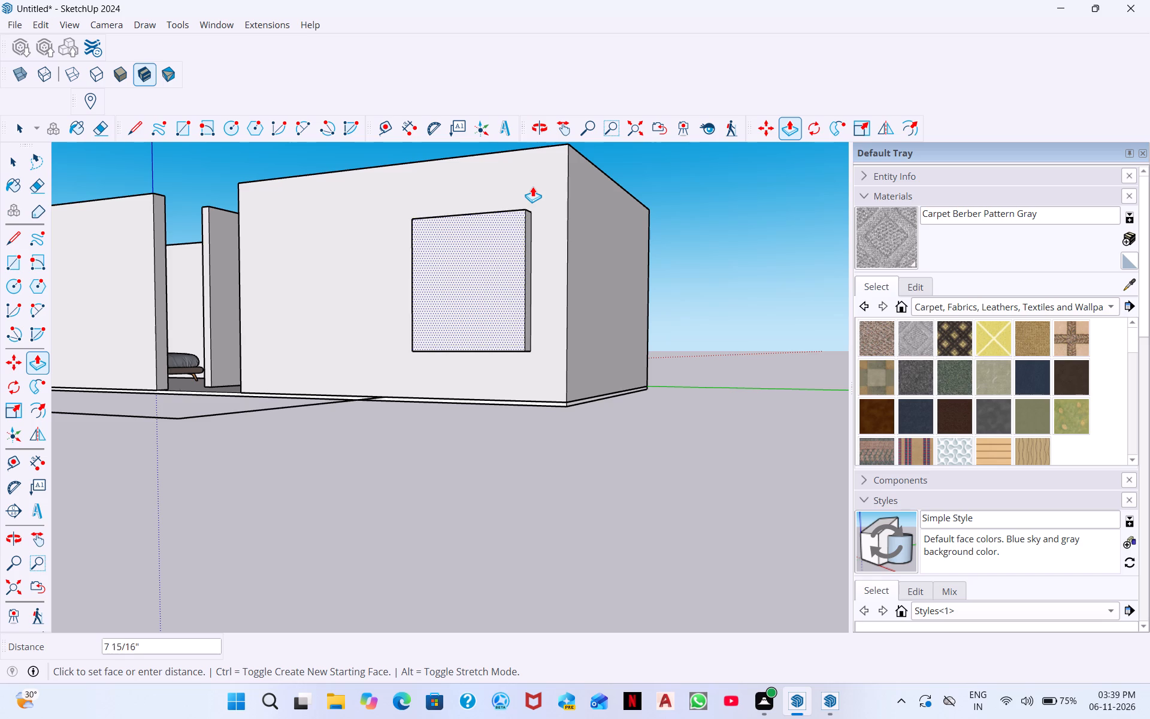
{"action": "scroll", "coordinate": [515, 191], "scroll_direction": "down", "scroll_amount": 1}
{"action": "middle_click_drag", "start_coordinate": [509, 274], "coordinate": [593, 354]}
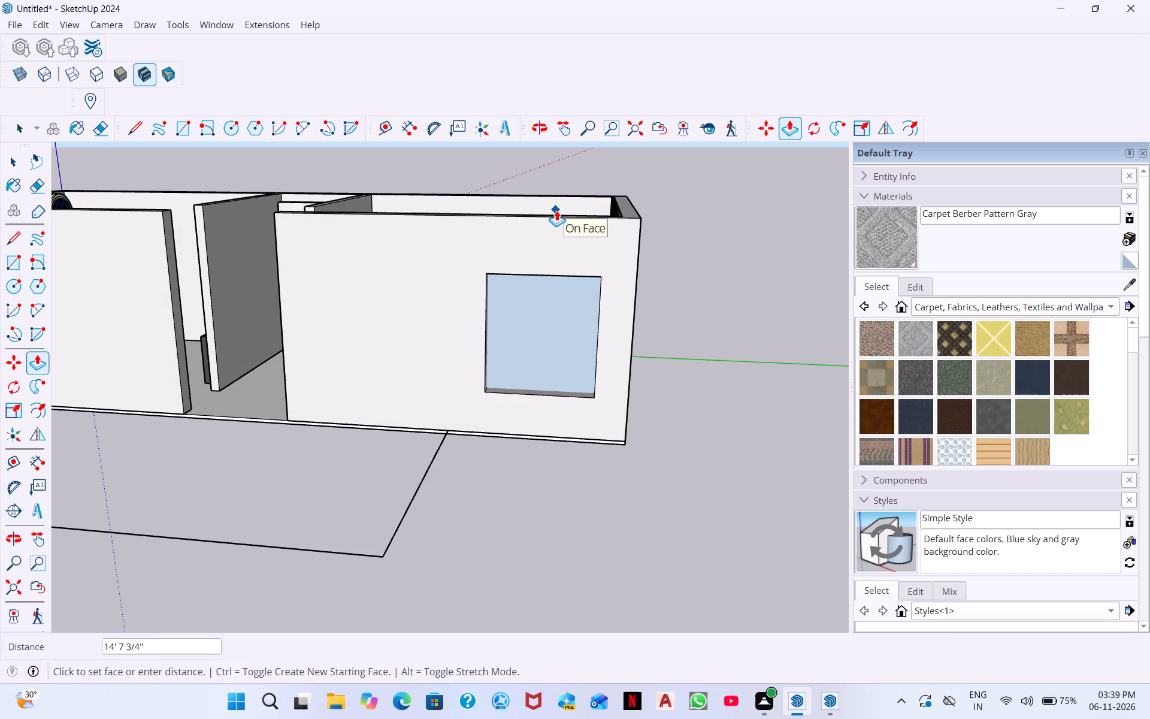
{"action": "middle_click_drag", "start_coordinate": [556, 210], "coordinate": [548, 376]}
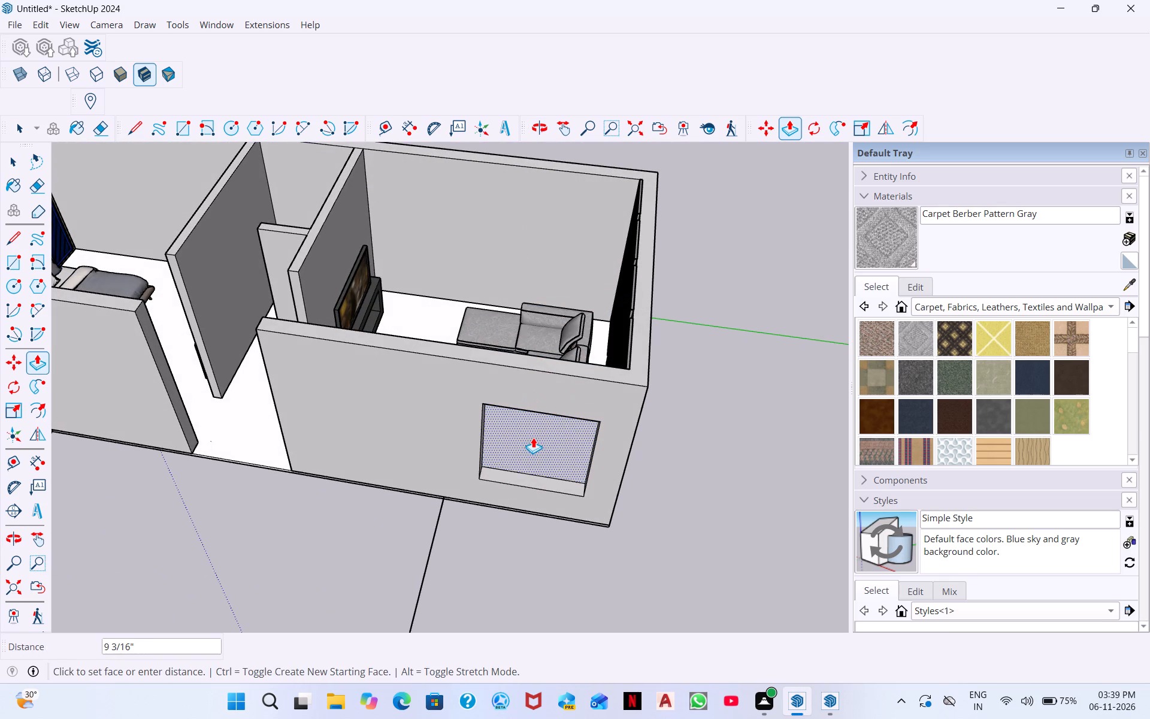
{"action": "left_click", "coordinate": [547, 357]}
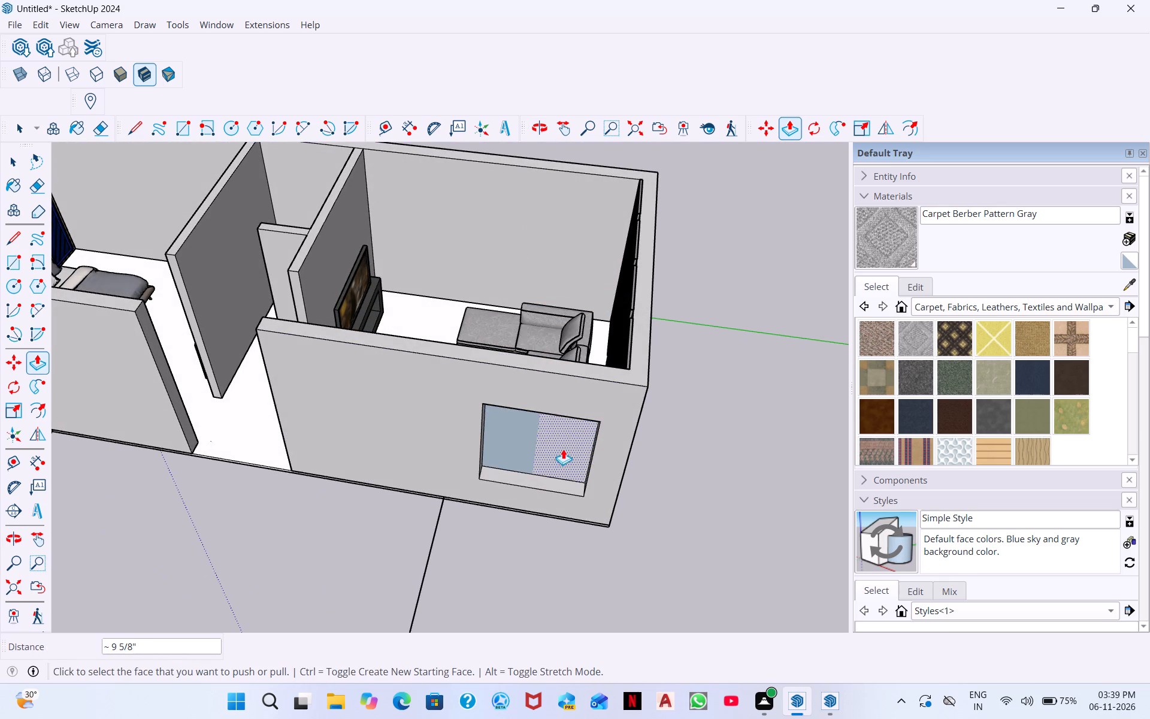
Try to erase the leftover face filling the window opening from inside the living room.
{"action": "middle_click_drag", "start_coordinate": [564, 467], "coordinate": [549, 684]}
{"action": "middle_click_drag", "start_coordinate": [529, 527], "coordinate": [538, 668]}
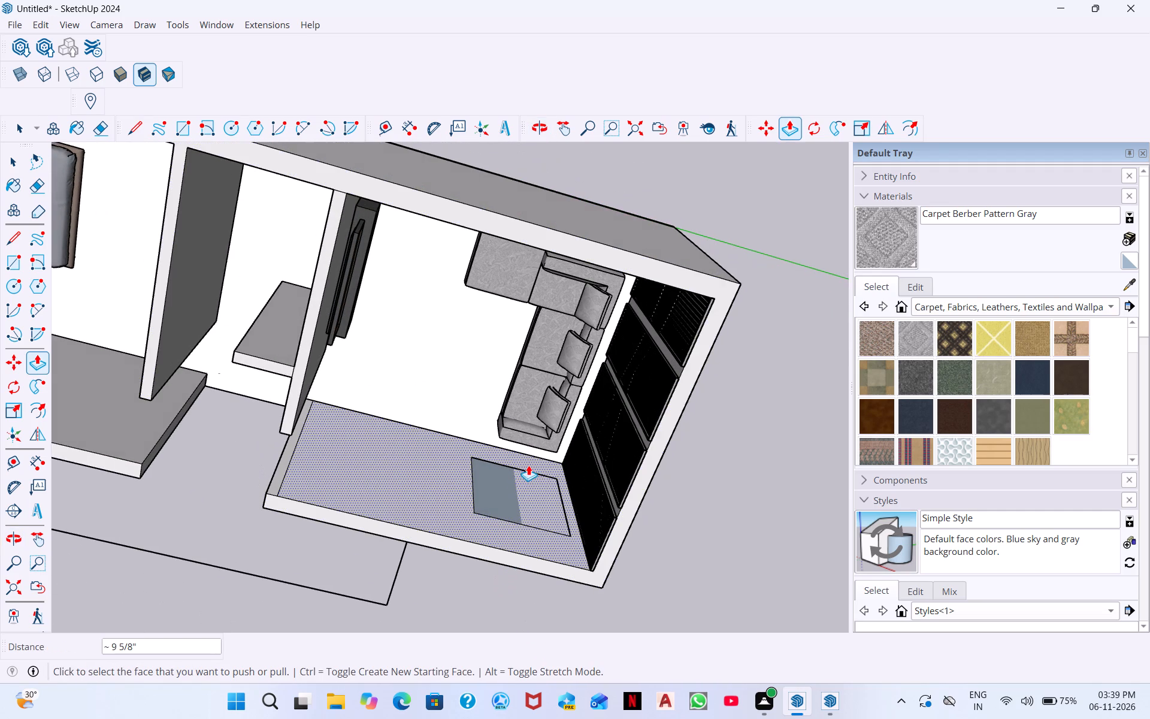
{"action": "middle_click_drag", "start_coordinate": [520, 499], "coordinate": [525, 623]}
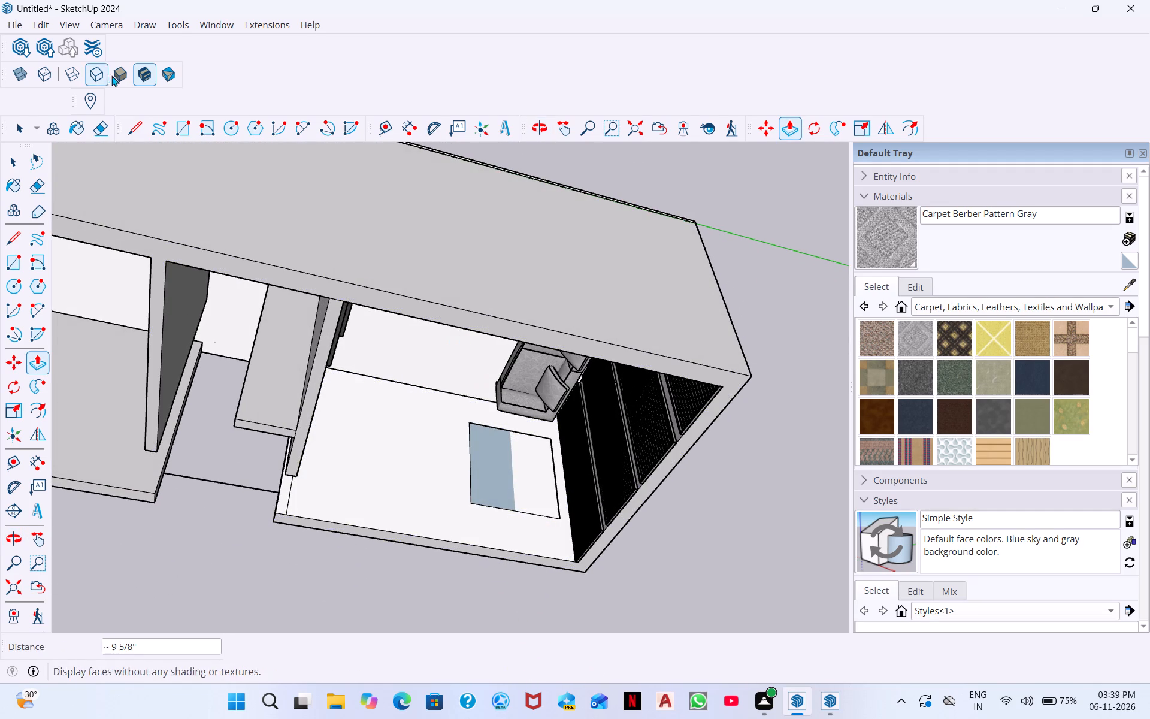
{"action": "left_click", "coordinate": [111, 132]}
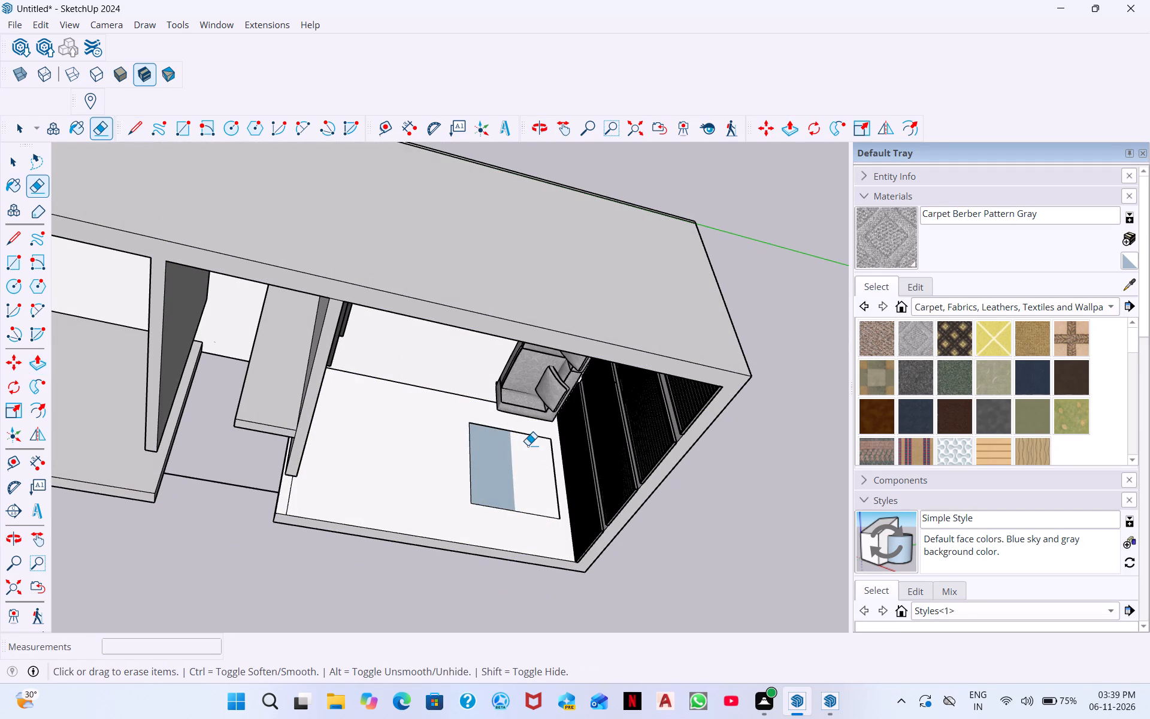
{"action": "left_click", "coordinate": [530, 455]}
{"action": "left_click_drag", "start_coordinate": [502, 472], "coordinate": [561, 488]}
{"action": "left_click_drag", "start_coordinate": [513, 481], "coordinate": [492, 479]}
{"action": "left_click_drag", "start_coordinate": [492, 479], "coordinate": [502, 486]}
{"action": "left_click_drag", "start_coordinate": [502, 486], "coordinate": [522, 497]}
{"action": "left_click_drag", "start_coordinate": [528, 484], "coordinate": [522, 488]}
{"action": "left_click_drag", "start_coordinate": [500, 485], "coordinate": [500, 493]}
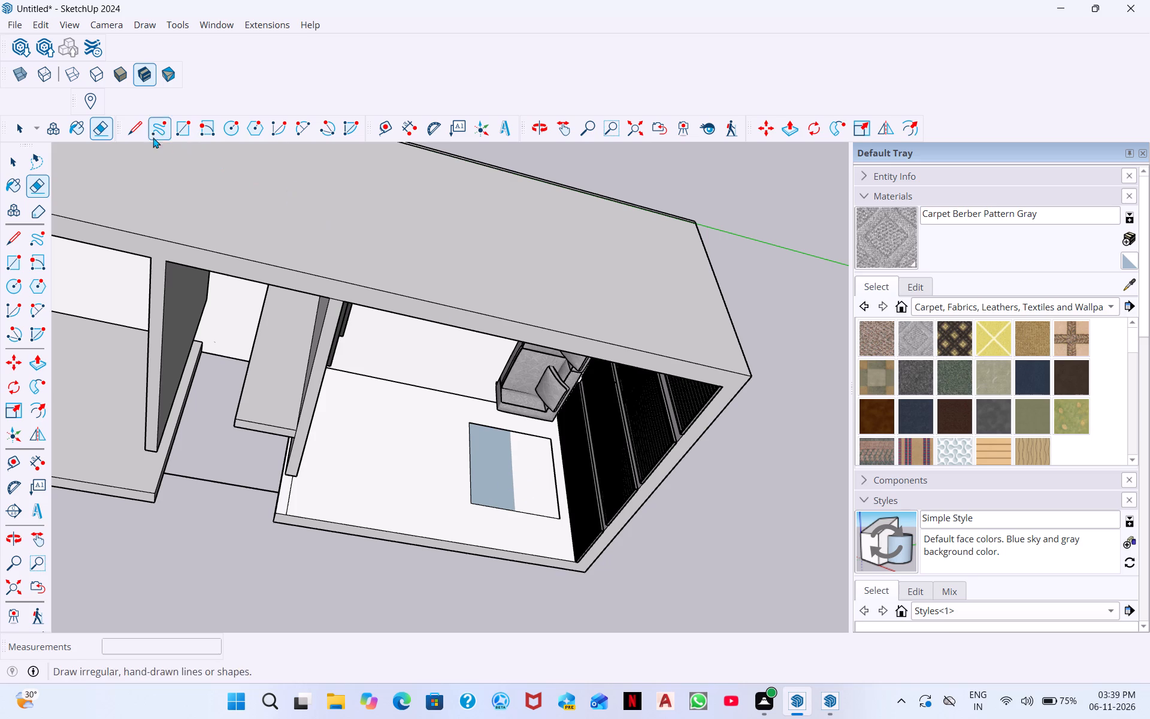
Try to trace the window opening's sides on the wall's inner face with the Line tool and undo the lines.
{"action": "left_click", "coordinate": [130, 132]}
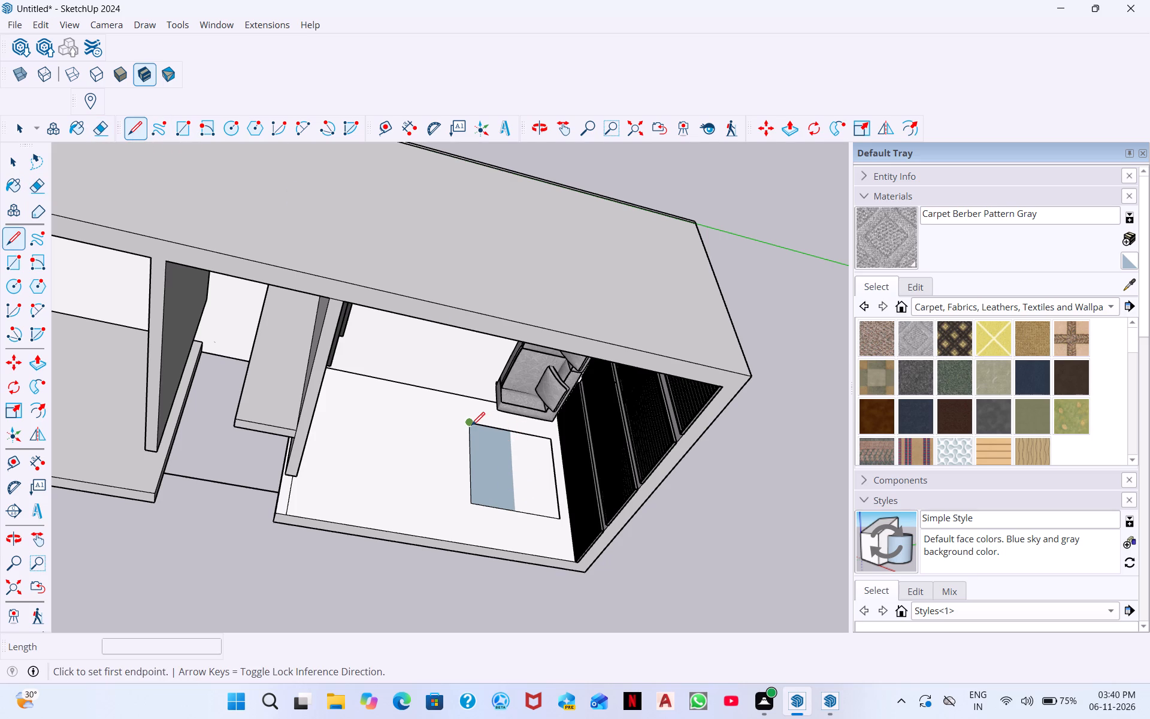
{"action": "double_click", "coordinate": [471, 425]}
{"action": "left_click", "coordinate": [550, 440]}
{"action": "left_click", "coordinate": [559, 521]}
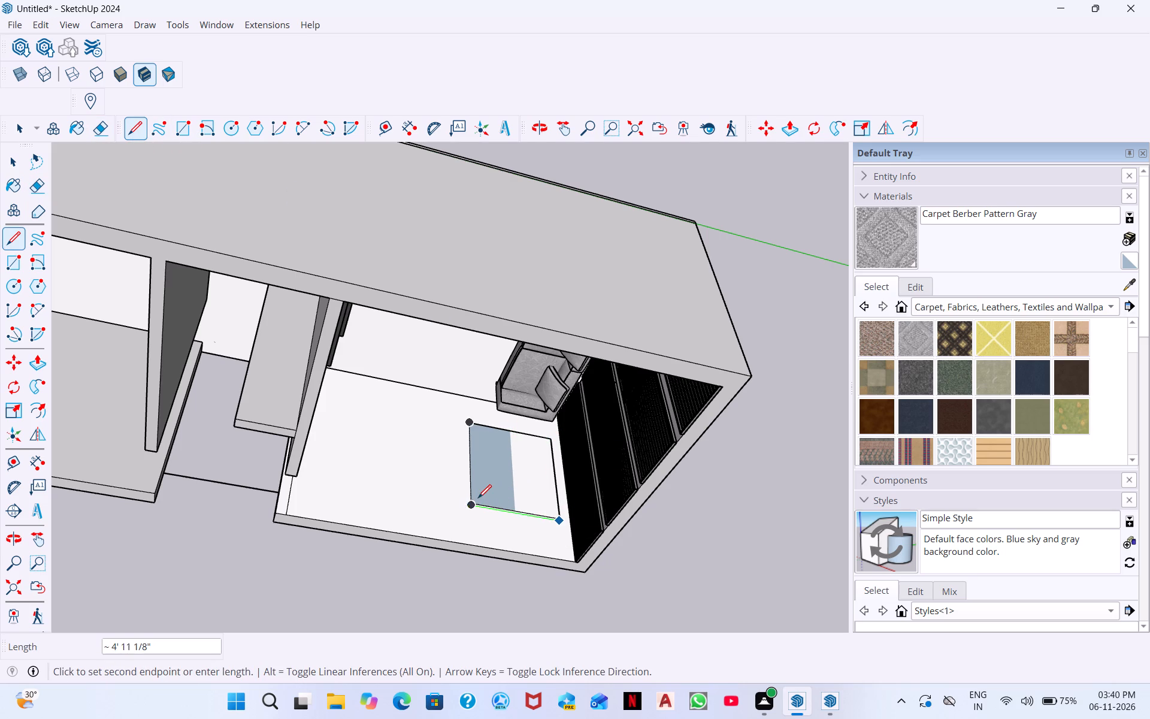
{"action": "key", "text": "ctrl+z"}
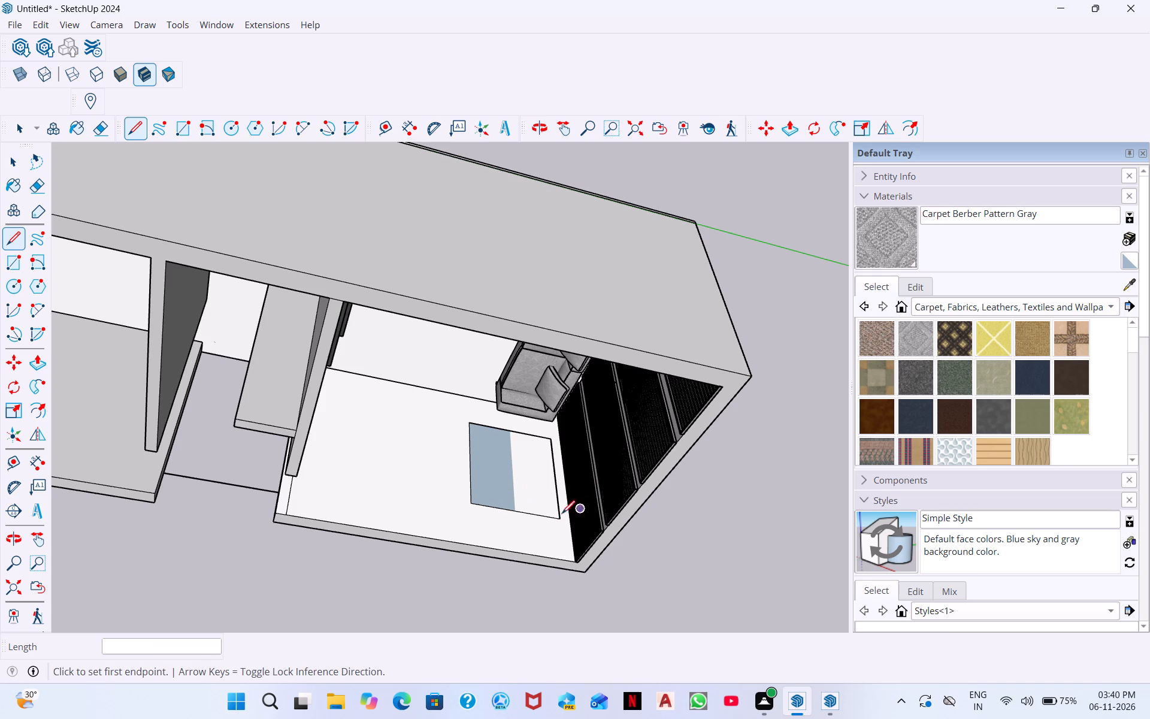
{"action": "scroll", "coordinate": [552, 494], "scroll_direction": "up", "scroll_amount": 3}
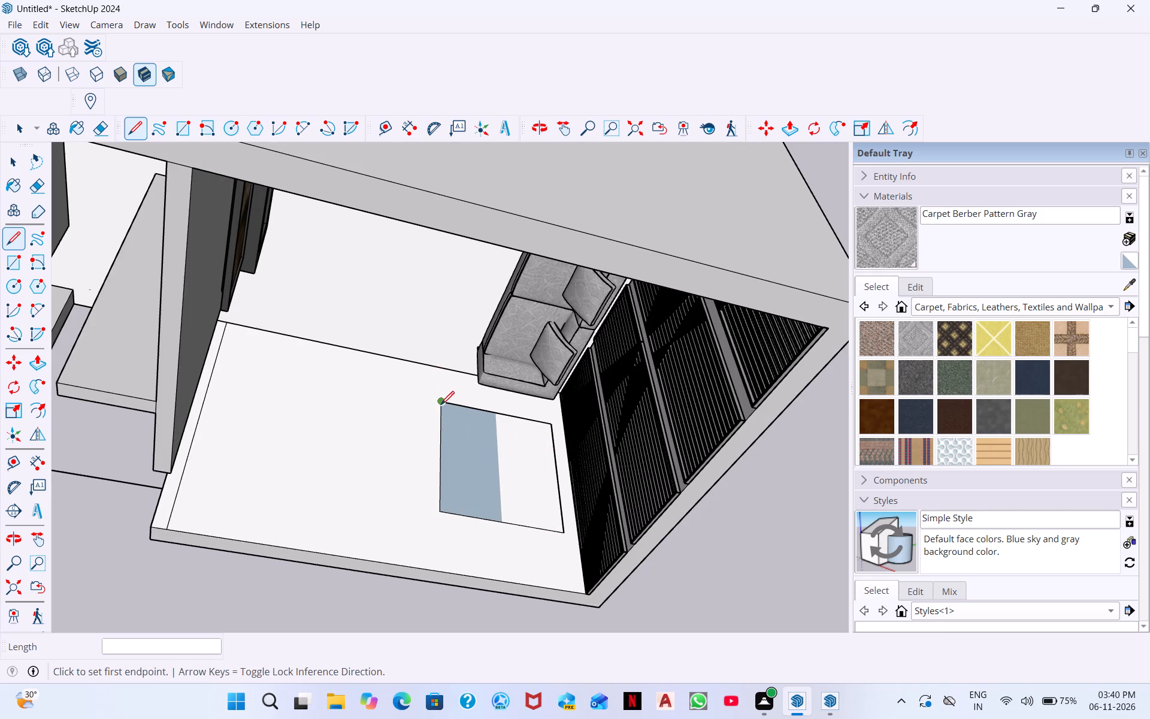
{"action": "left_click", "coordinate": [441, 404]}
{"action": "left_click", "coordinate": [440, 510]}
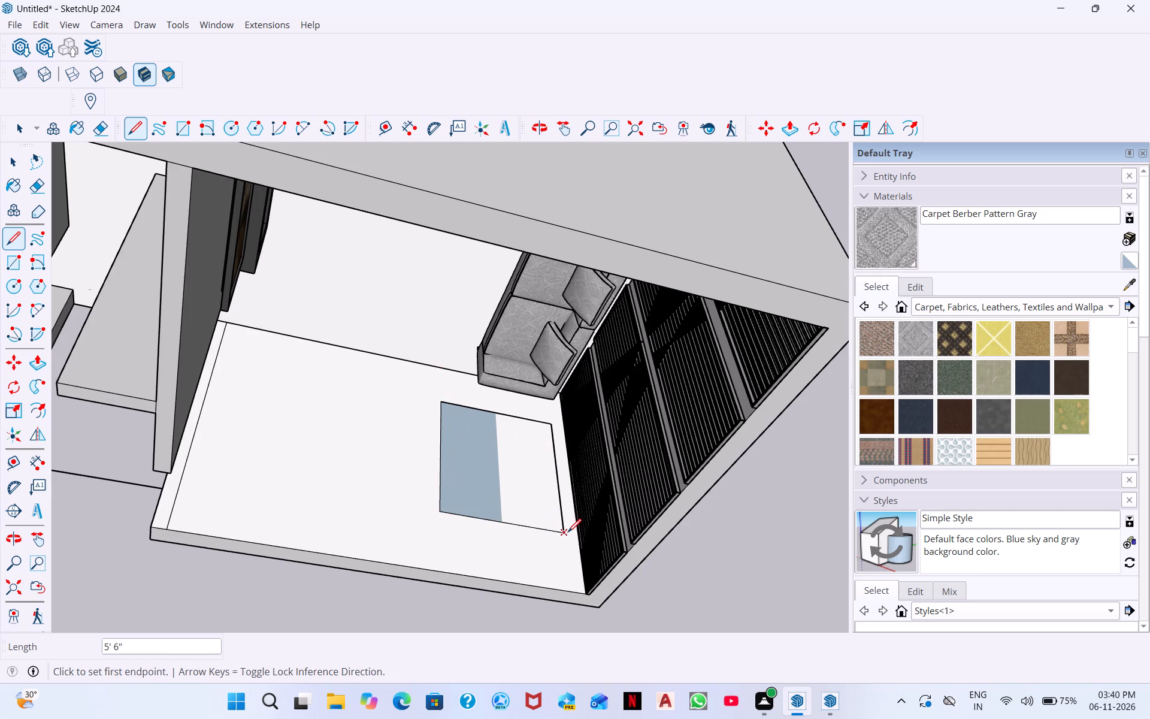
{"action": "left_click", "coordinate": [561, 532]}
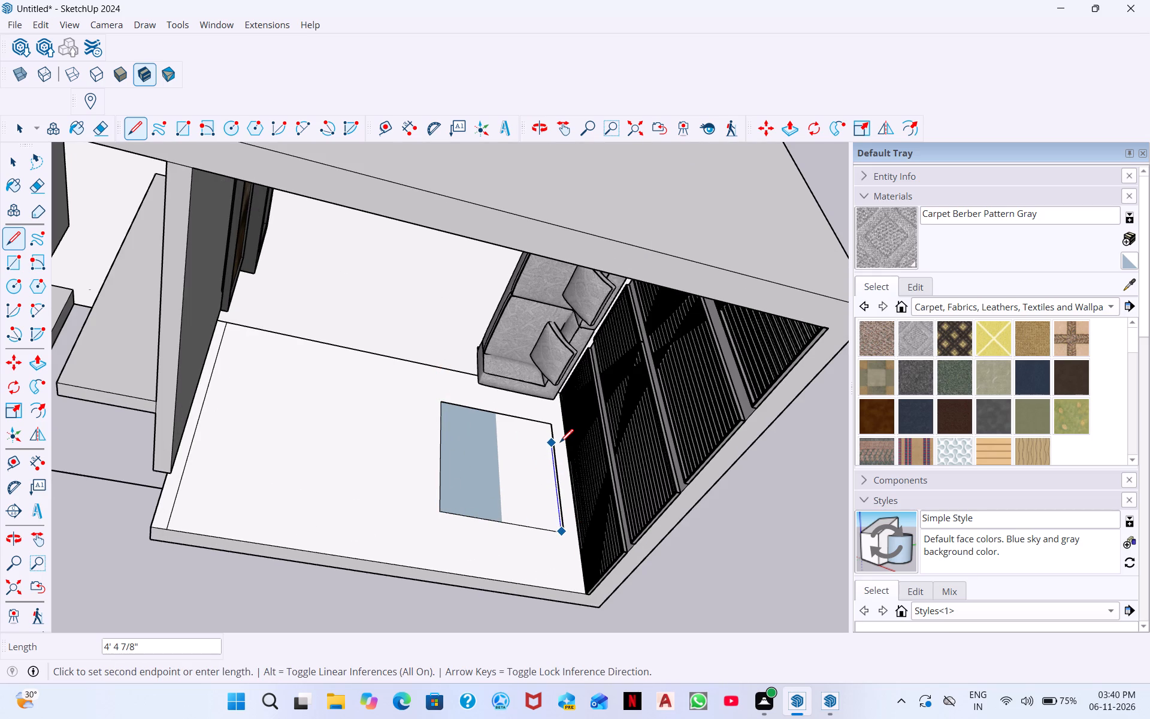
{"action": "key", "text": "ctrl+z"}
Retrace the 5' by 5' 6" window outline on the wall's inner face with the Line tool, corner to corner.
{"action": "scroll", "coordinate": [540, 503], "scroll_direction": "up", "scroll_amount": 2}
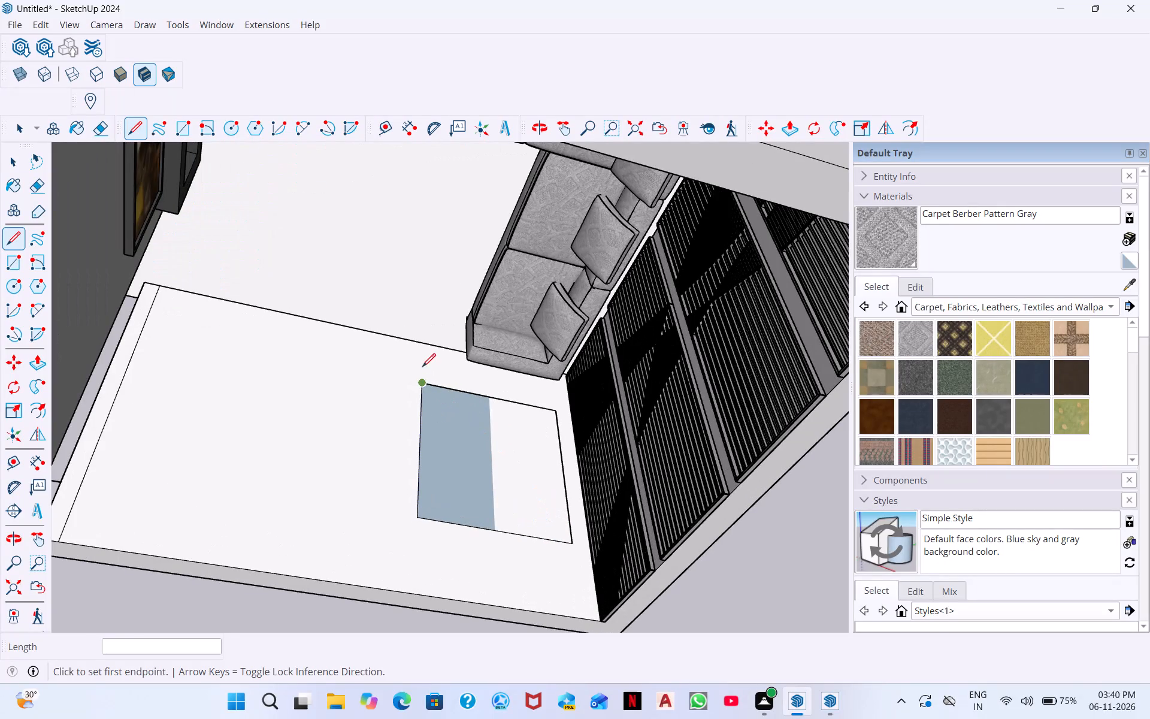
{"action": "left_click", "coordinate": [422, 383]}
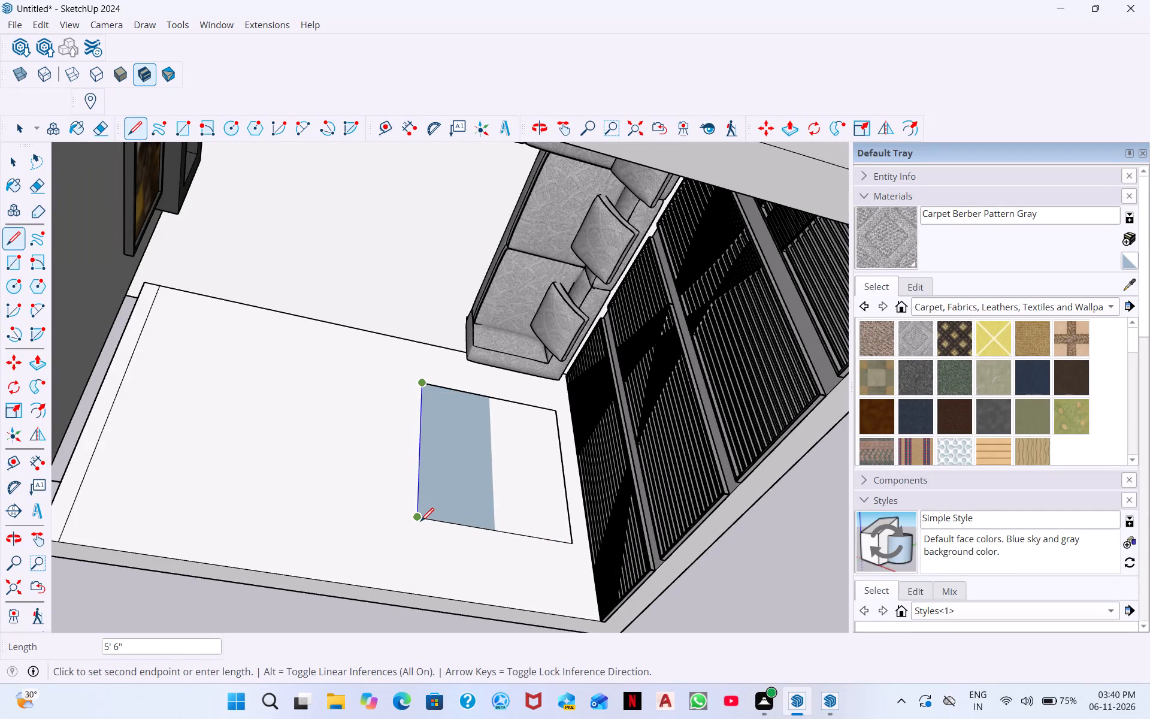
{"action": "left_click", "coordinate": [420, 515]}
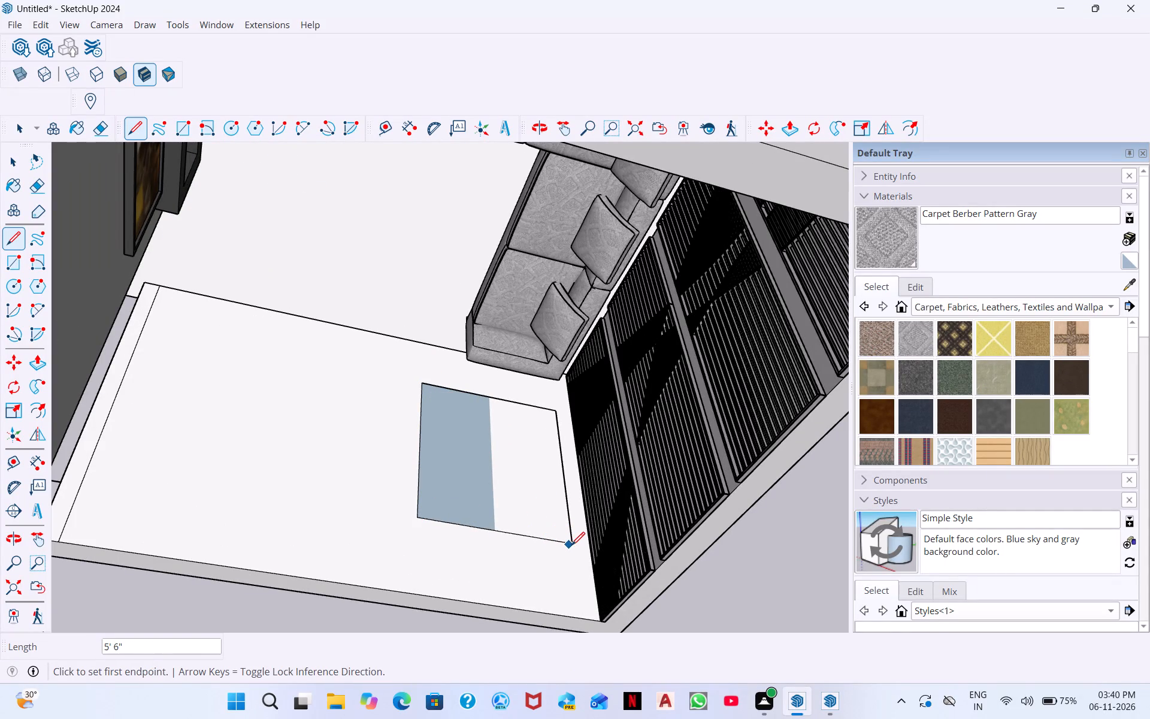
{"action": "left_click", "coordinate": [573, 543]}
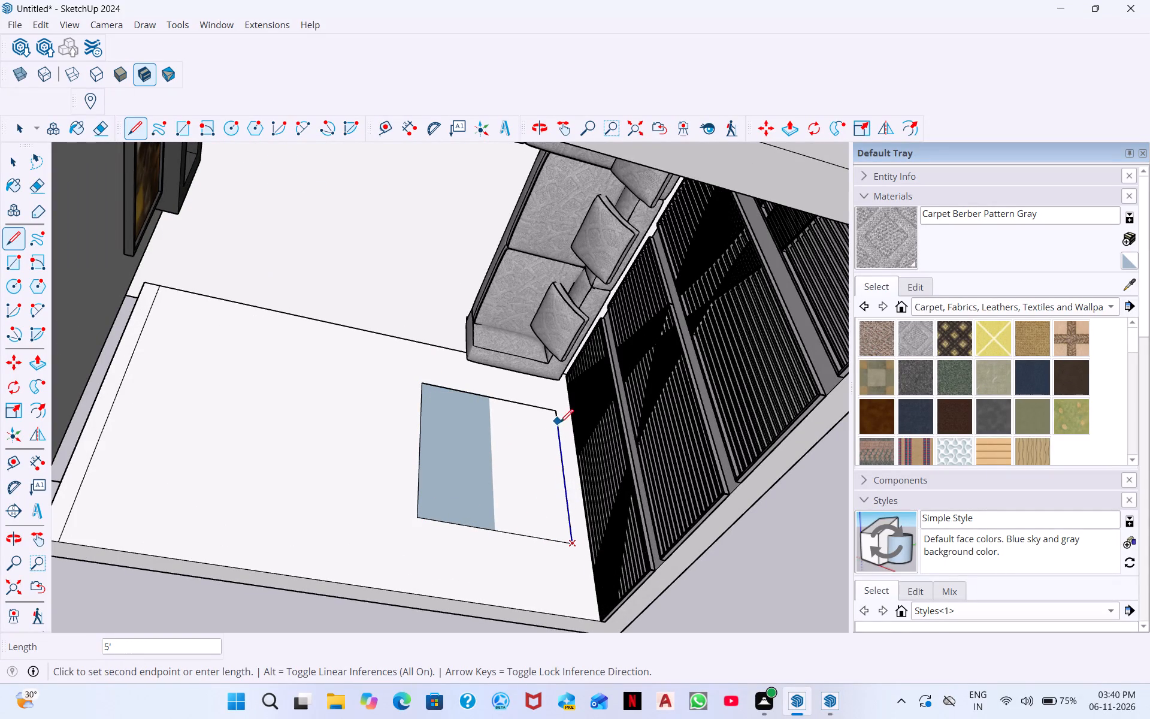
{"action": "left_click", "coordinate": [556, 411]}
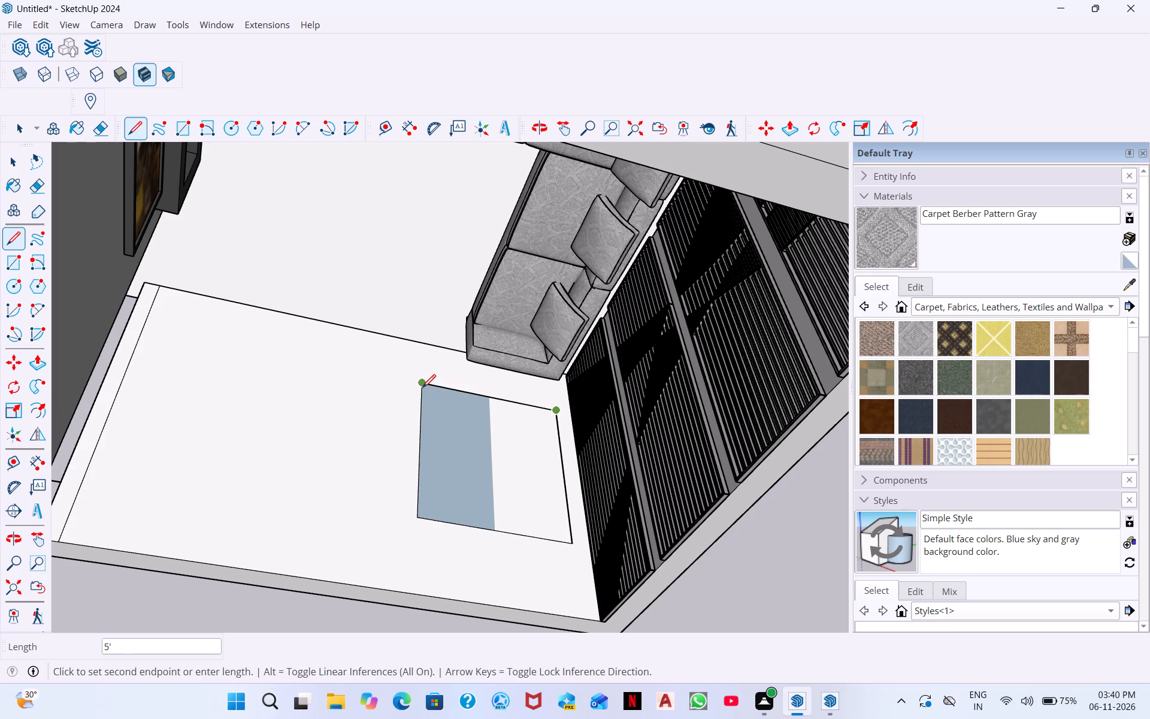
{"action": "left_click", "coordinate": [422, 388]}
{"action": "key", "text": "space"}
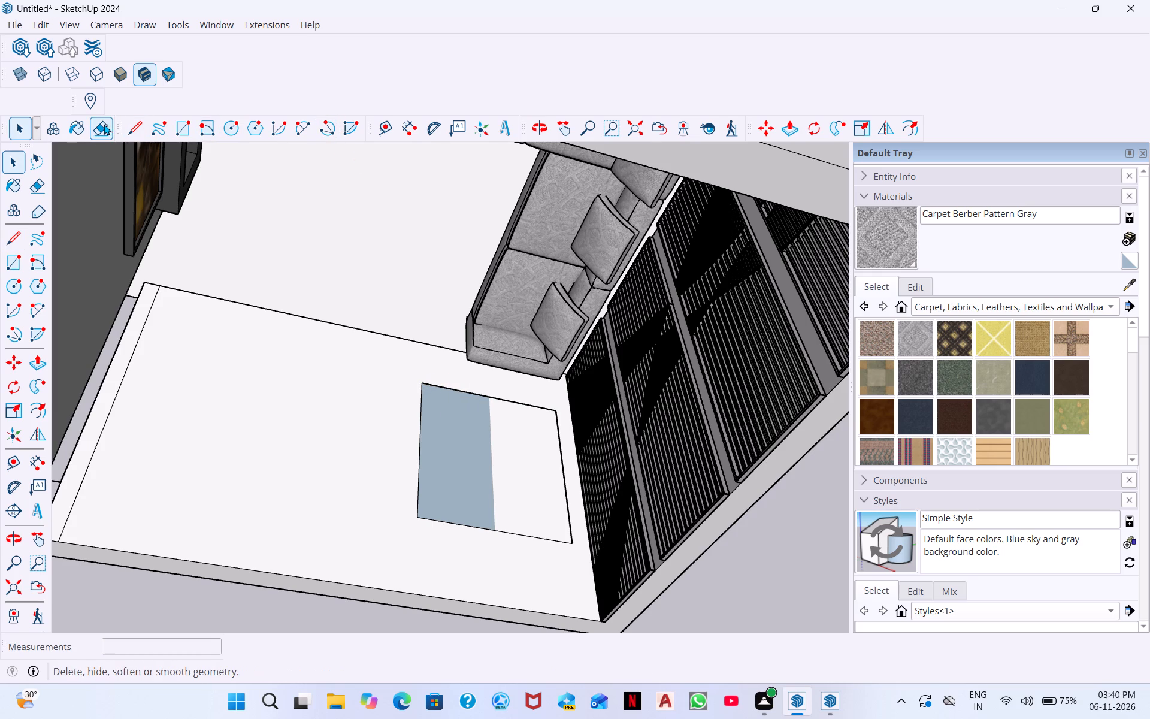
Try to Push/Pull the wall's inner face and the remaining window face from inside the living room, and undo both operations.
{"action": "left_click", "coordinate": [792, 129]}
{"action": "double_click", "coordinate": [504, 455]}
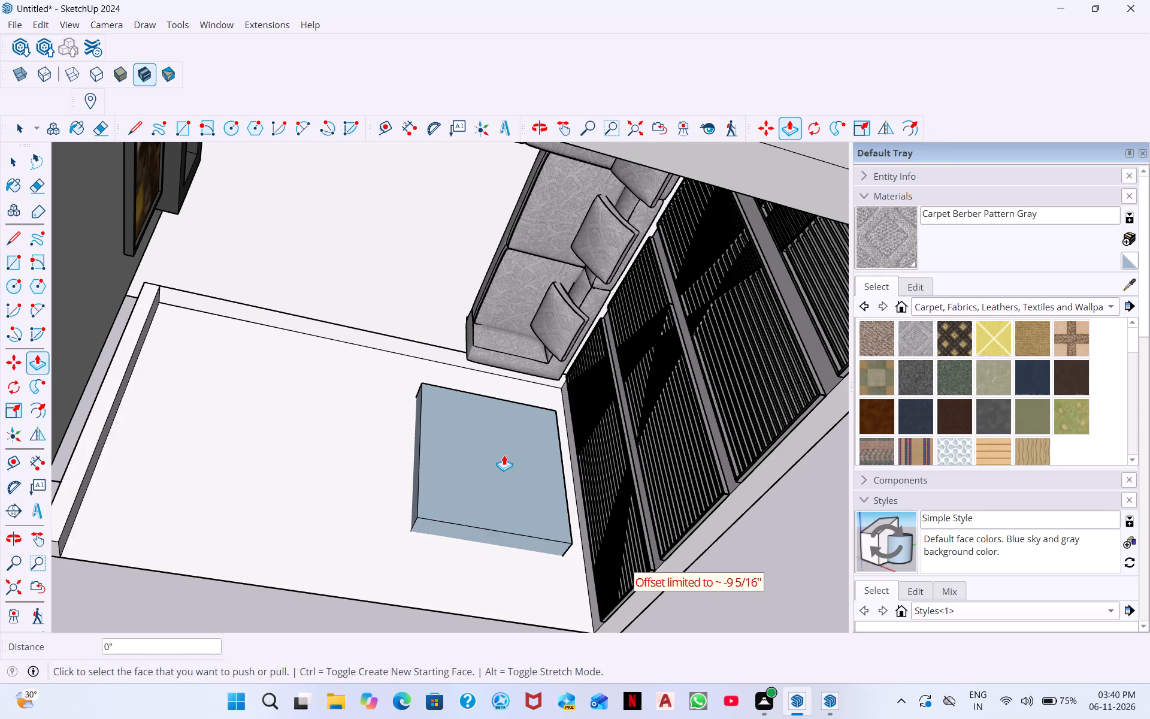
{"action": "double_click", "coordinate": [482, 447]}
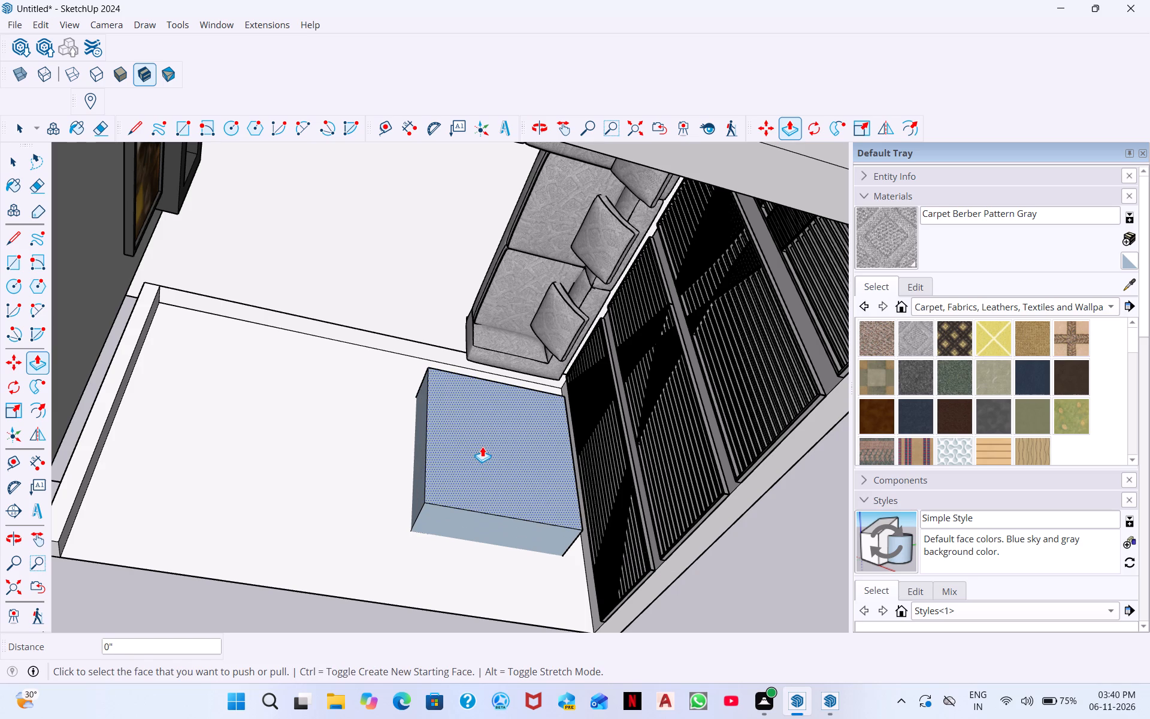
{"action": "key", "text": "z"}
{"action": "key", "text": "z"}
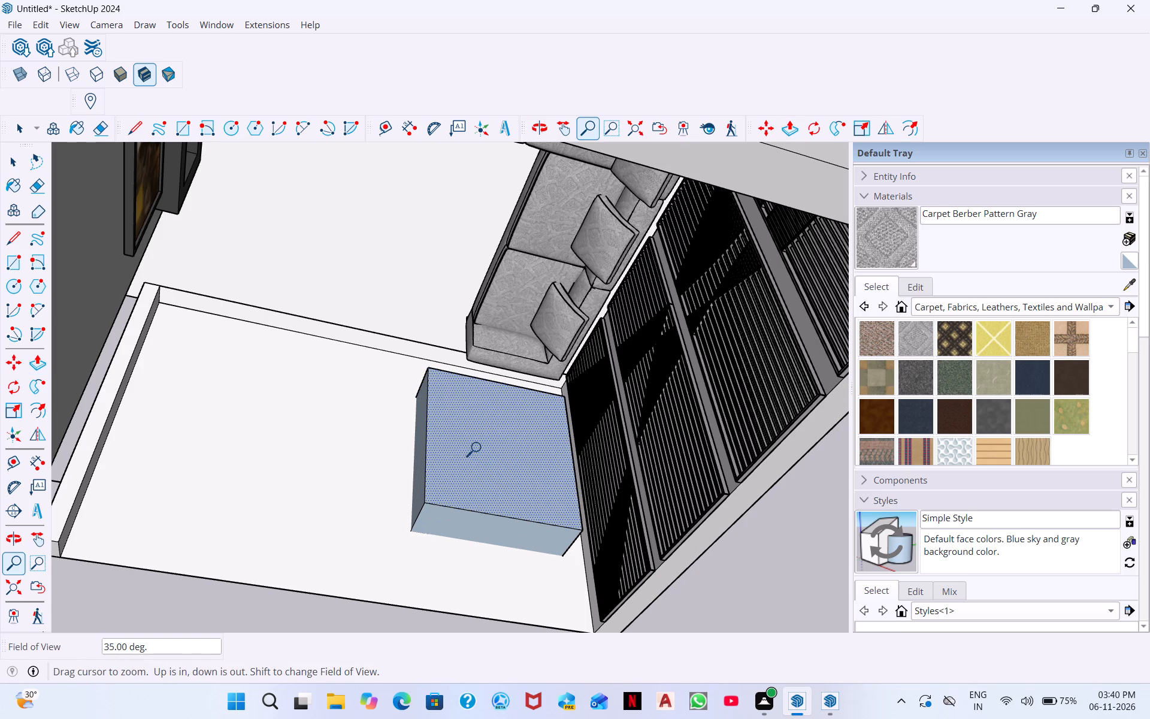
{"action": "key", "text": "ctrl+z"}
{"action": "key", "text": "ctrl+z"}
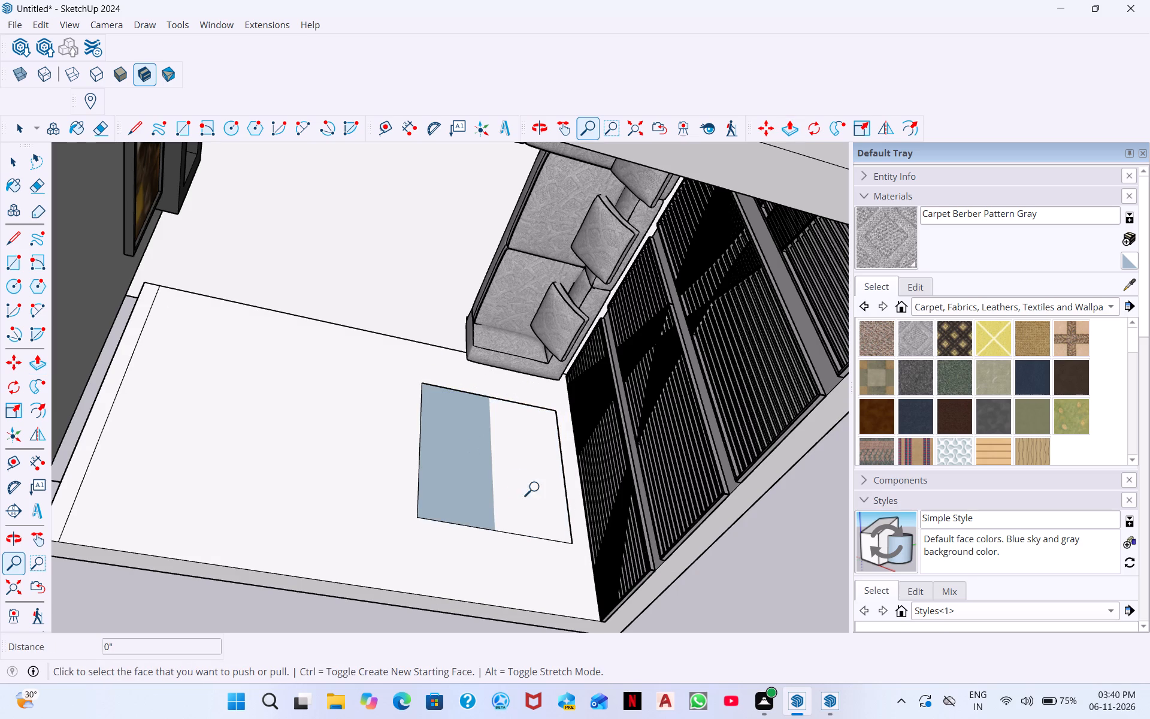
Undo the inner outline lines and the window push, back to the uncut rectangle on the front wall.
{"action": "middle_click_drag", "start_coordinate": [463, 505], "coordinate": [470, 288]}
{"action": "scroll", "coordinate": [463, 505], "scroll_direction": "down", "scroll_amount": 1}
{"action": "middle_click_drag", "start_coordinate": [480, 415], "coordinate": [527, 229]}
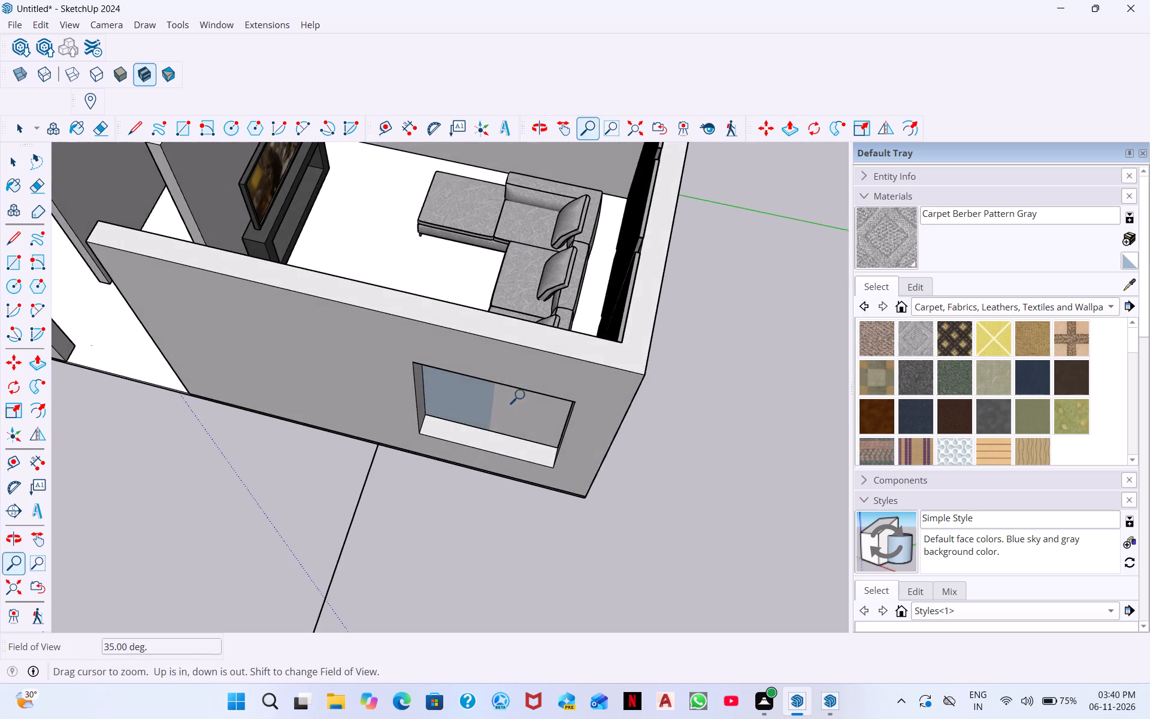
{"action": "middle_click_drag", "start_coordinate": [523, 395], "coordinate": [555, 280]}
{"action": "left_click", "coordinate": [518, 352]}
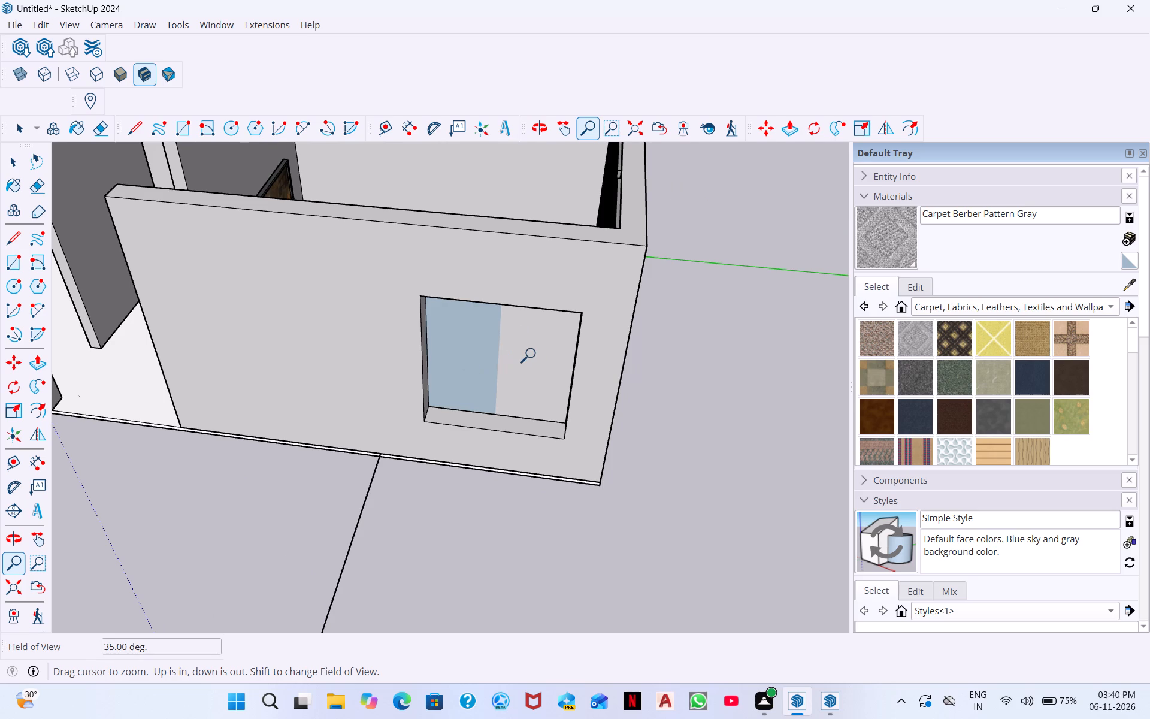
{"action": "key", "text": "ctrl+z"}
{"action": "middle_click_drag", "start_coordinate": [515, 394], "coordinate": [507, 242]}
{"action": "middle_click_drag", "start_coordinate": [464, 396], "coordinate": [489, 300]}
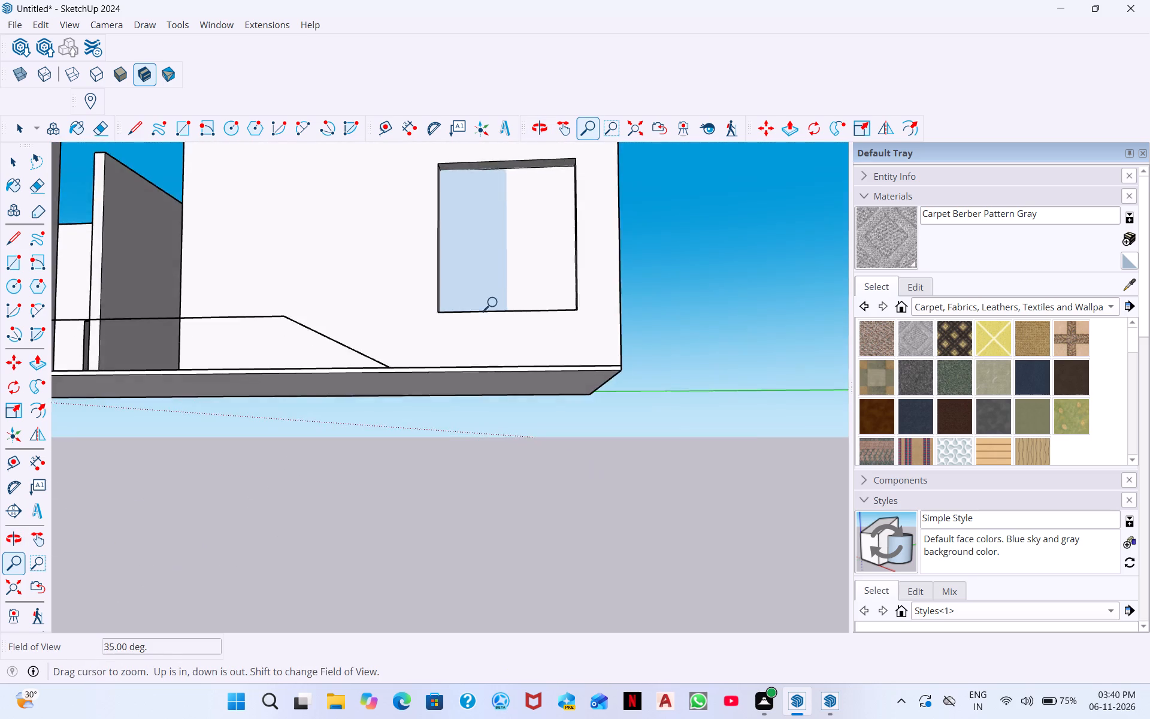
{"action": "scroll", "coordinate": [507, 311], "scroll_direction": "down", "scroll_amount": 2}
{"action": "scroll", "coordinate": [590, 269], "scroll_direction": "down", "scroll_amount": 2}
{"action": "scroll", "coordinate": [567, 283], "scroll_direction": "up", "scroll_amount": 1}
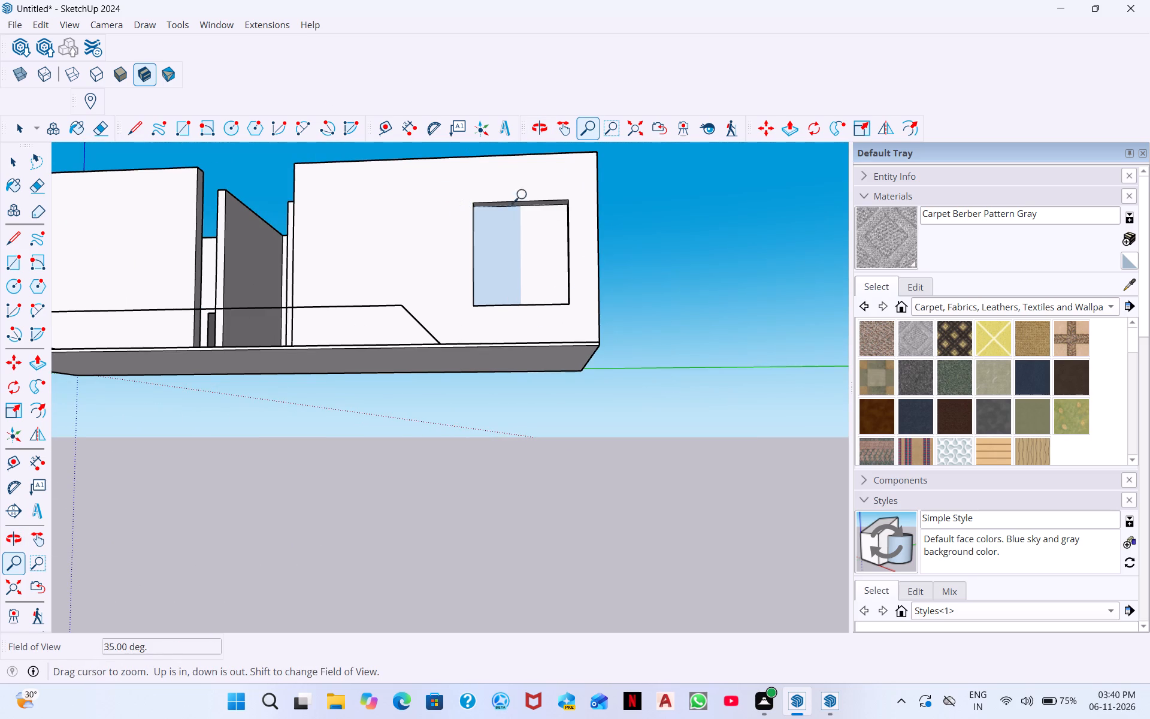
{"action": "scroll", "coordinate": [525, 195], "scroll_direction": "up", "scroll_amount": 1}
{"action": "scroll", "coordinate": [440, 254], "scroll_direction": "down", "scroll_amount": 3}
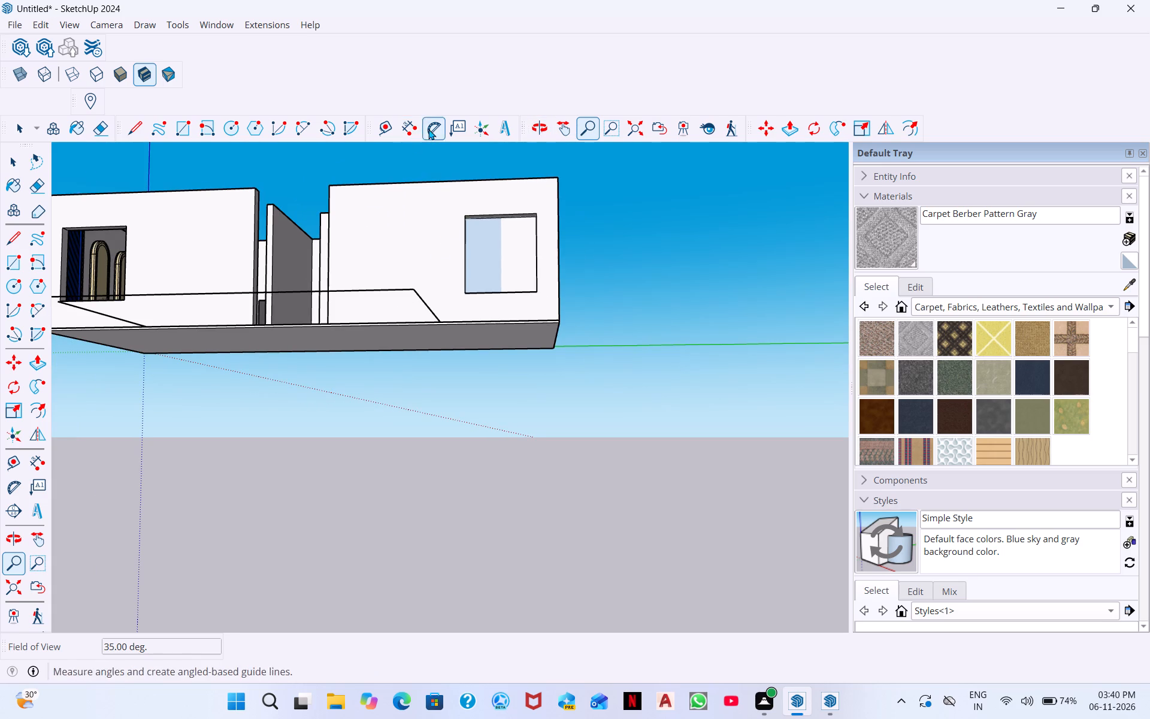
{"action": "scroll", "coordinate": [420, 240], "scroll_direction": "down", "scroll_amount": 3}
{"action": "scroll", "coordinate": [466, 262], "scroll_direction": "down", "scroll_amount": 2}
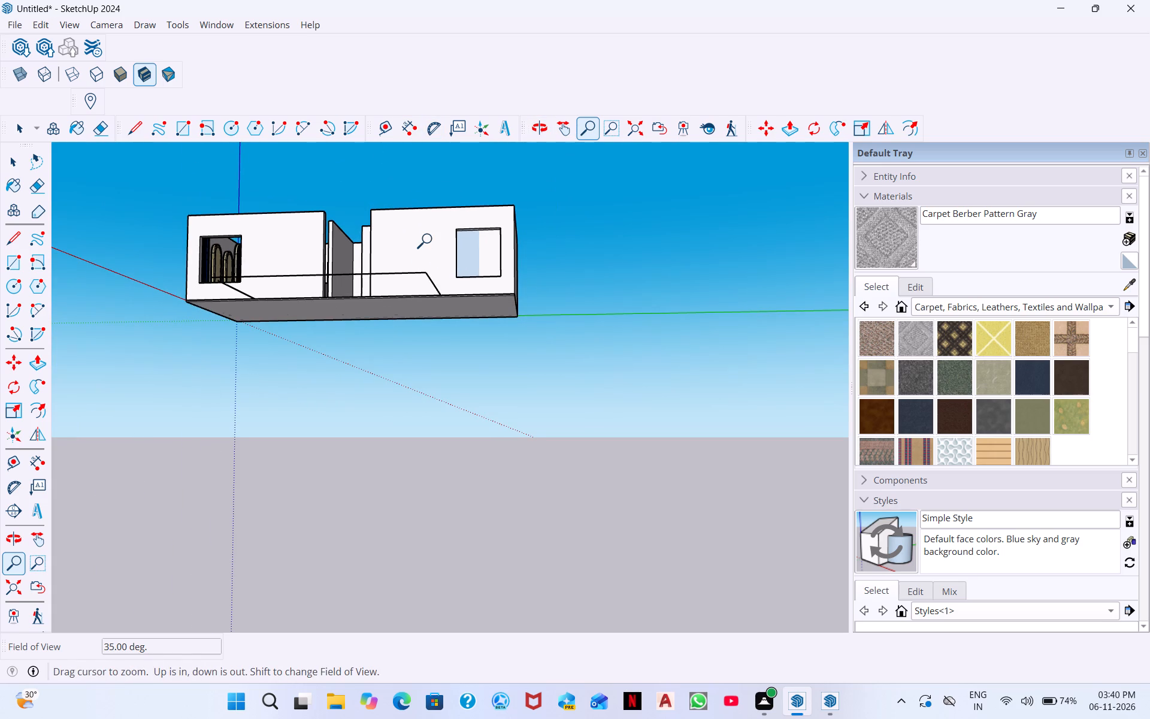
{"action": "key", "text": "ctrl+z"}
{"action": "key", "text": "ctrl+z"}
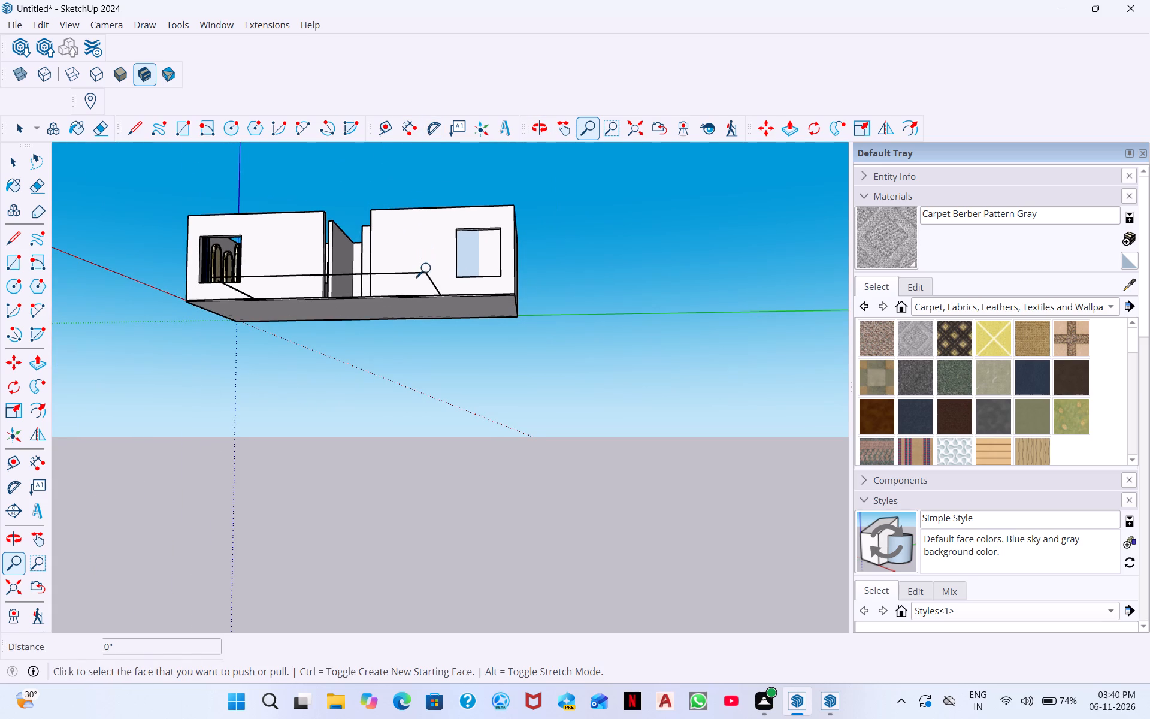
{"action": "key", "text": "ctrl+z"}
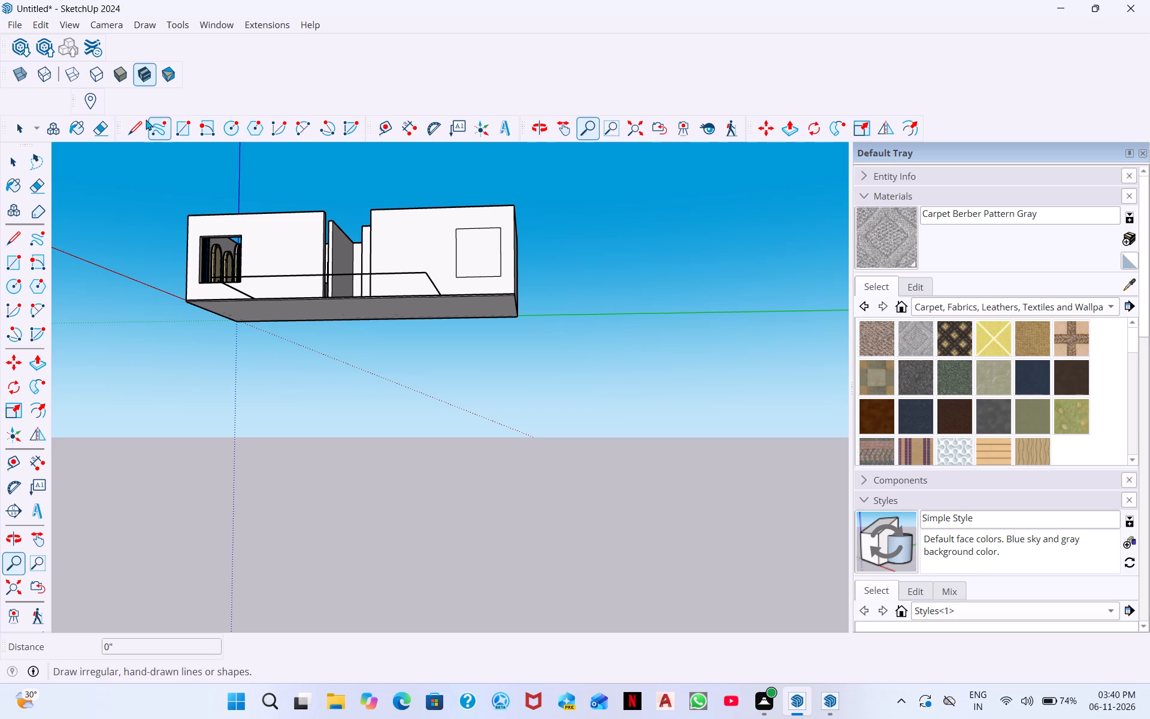
Erase all four edges of the uncut window rectangle on the living room's front wall.
{"action": "left_click", "coordinate": [93, 128]}
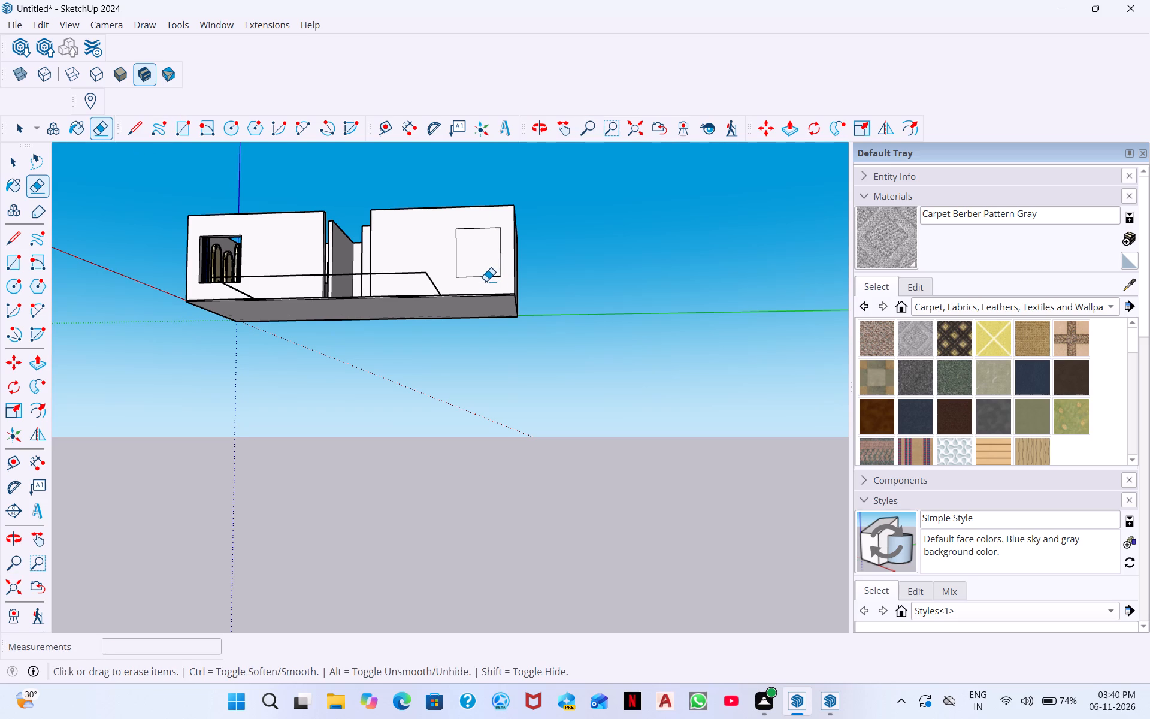
{"action": "left_click", "coordinate": [486, 279]}
{"action": "left_click", "coordinate": [504, 267]}
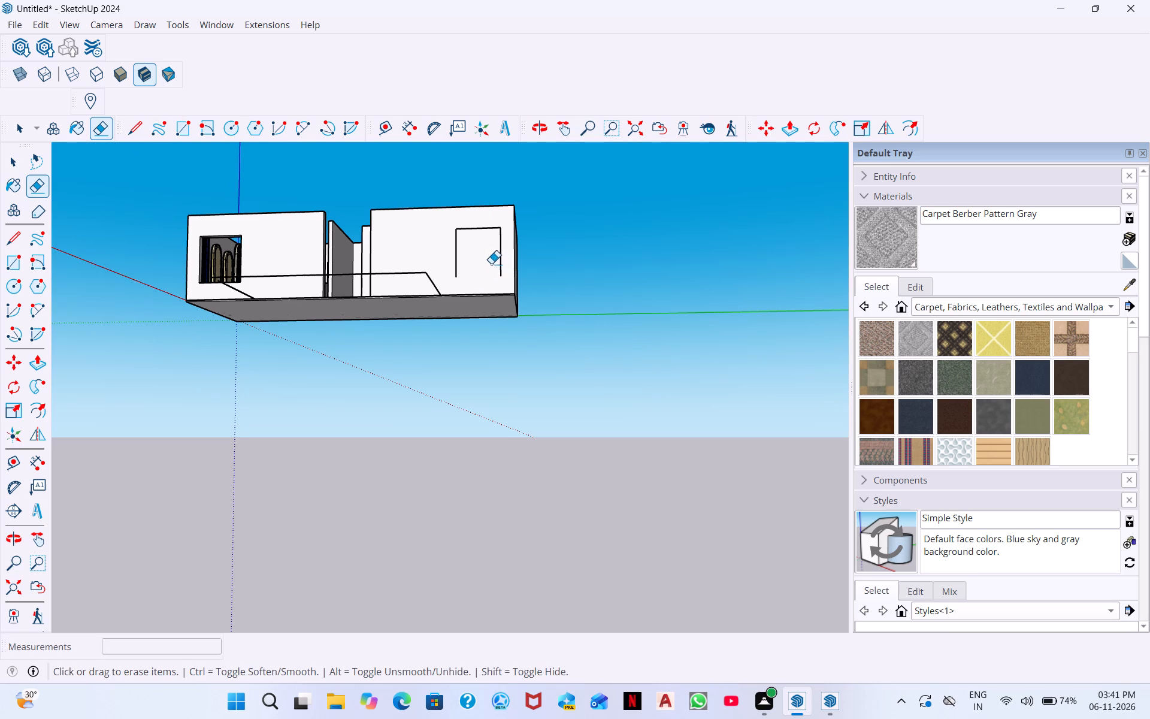
{"action": "left_click", "coordinate": [504, 261]}
{"action": "left_click_drag", "start_coordinate": [493, 262], "coordinate": [503, 268]}
{"action": "left_click", "coordinate": [503, 267]}
{"action": "left_click_drag", "start_coordinate": [489, 228], "coordinate": [489, 238]}
{"action": "left_click_drag", "start_coordinate": [455, 252], "coordinate": [474, 255]}
Erase the leftover vertical line near the doorway end of the living room front wall's inner face.
{"action": "scroll", "coordinate": [474, 212], "scroll_direction": "down", "scroll_amount": 3}
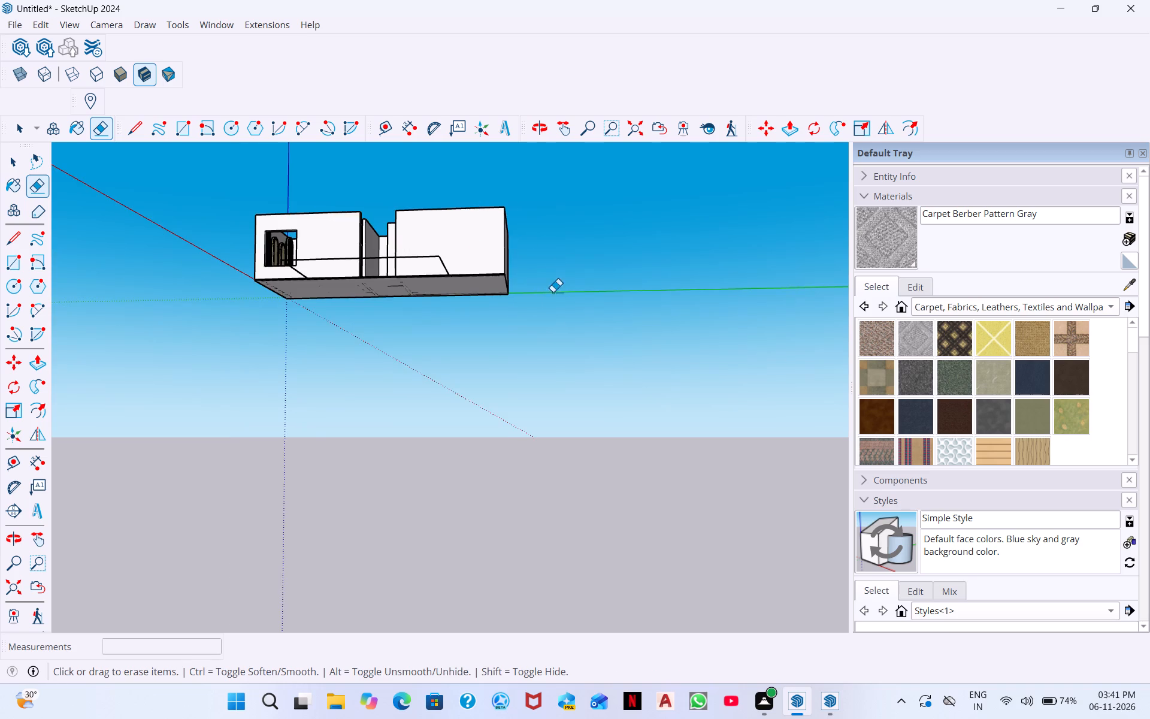
{"action": "middle_click_drag", "start_coordinate": [552, 304], "coordinate": [646, 523]}
{"action": "middle_click_drag", "start_coordinate": [525, 285], "coordinate": [637, 620]}
{"action": "middle_click_drag", "start_coordinate": [492, 370], "coordinate": [556, 491]}
{"action": "scroll", "coordinate": [492, 370], "scroll_direction": "down", "scroll_amount": 1}
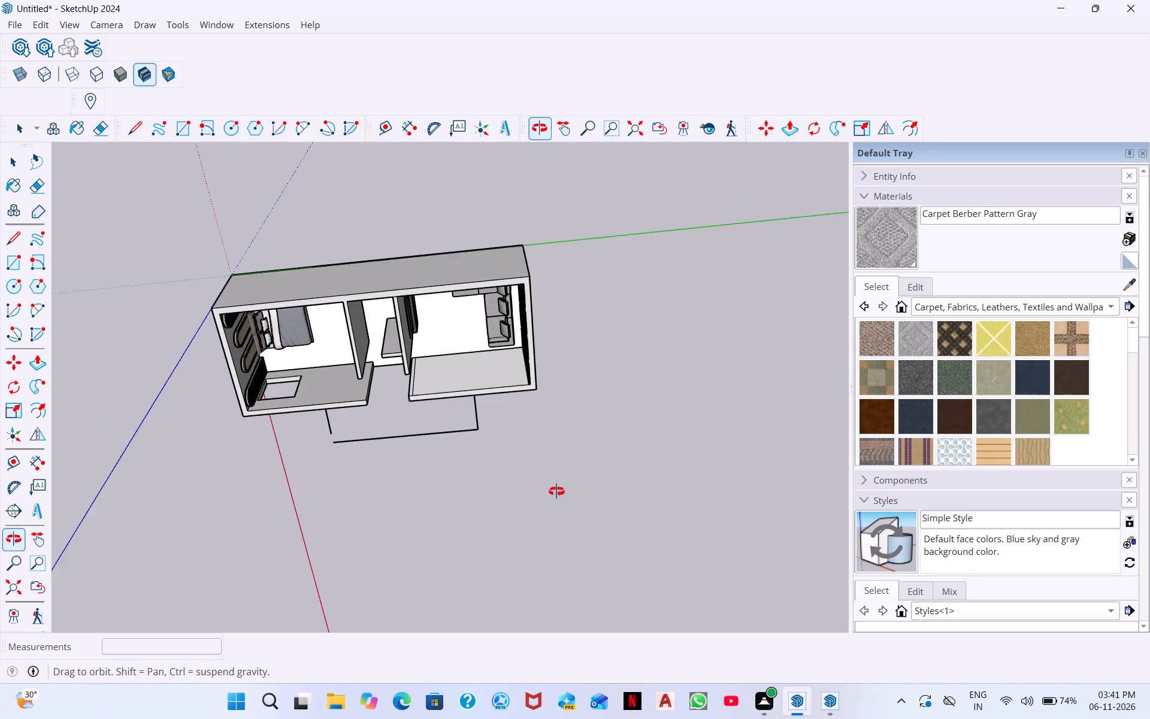
{"action": "middle_click_drag", "start_coordinate": [556, 491], "coordinate": [526, 468]}
{"action": "scroll", "coordinate": [409, 371], "scroll_direction": "up", "scroll_amount": 4}
{"action": "left_click", "coordinate": [416, 390]}
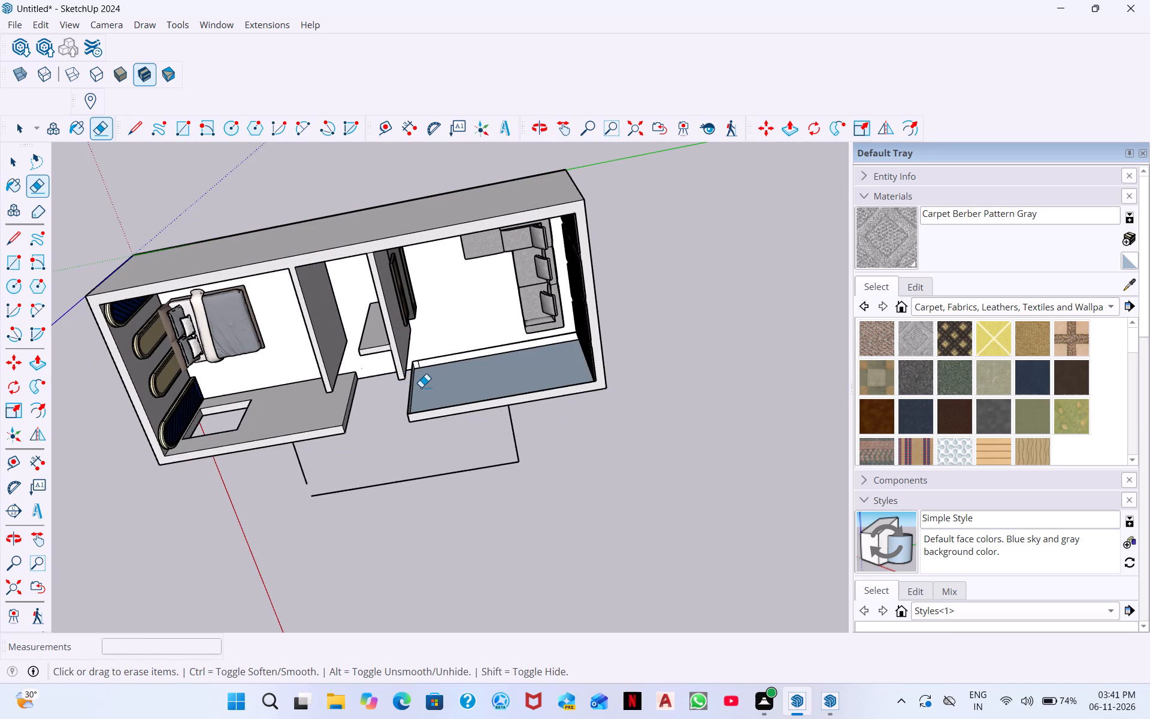
{"action": "key", "text": "ctrl+z"}
{"action": "scroll", "coordinate": [415, 398], "scroll_direction": "up", "scroll_amount": 3}
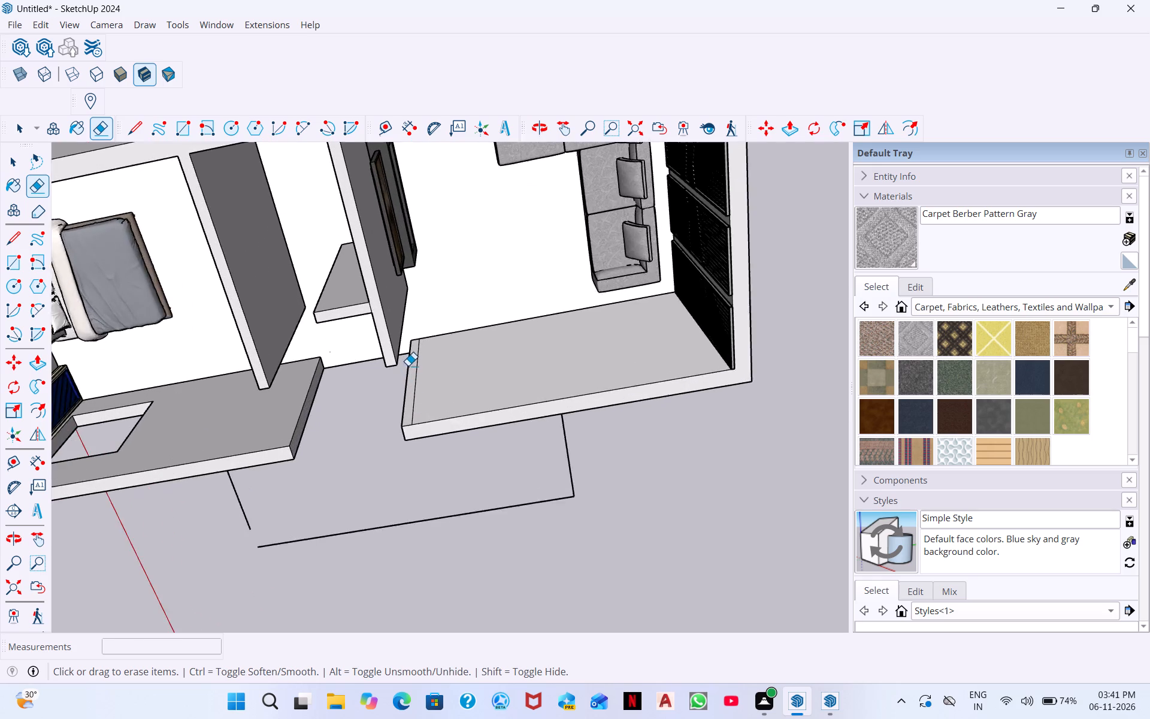
{"action": "scroll", "coordinate": [408, 365], "scroll_direction": "up", "scroll_amount": 6}
{"action": "left_click_drag", "start_coordinate": [410, 425], "coordinate": [425, 428], "text": "shift"}
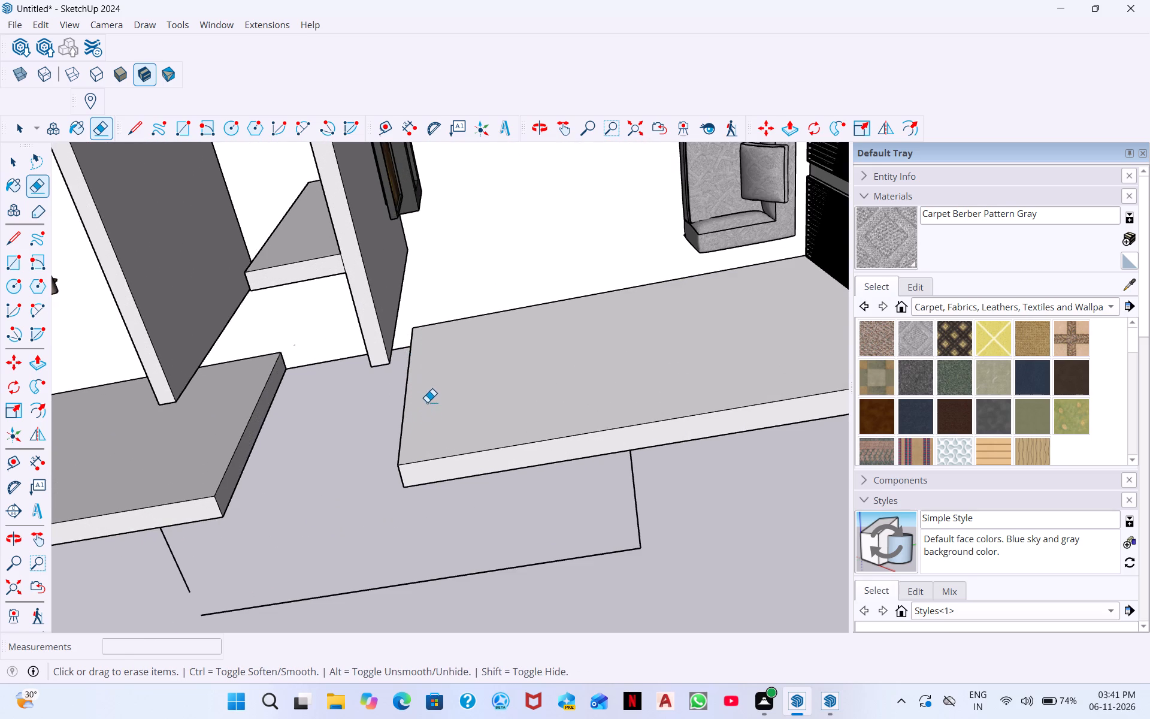
Draw a 2' vertical line up from the living room front wall's base near its outer corner, and join it horizontally to the wall's end edge.
{"action": "scroll", "coordinate": [427, 402], "scroll_direction": "down", "scroll_amount": 3}
{"action": "scroll", "coordinate": [552, 462], "scroll_direction": "down", "scroll_amount": 1}
{"action": "middle_click_drag", "start_coordinate": [672, 440], "coordinate": [543, 227]}
{"action": "middle_click_drag", "start_coordinate": [666, 339], "coordinate": [534, 227]}
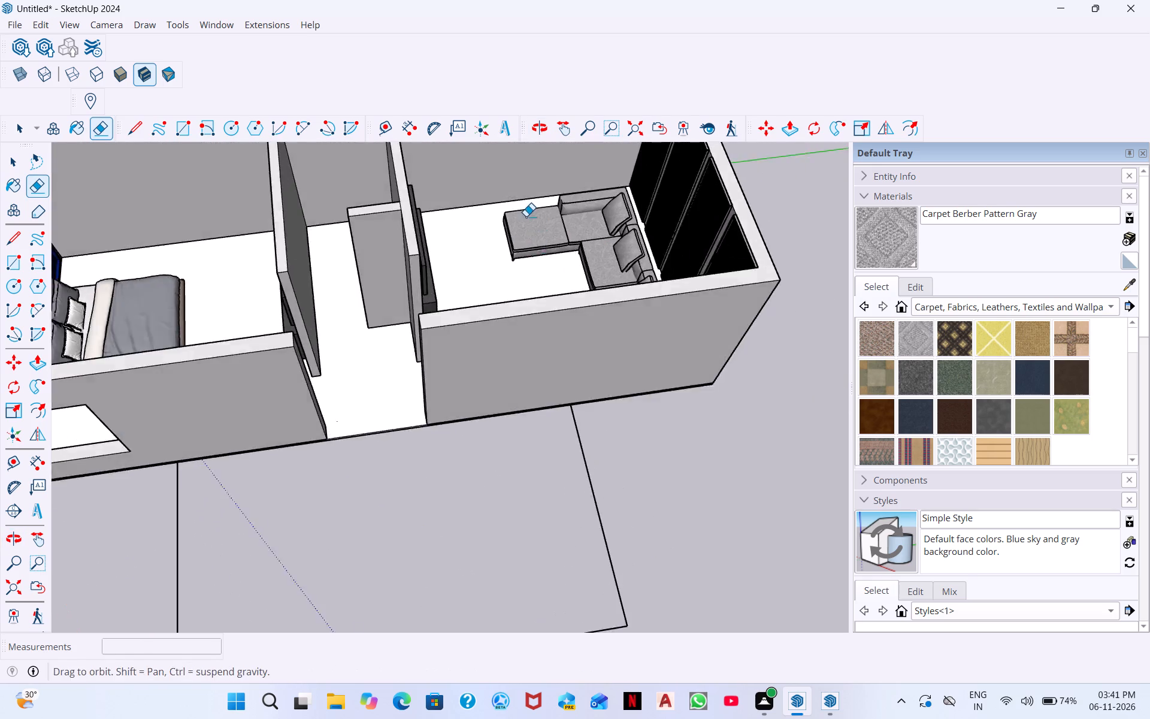
{"action": "middle_click_drag", "start_coordinate": [560, 373], "coordinate": [522, 216]}
{"action": "middle_click_drag", "start_coordinate": [543, 356], "coordinate": [536, 247]}
{"action": "scroll", "coordinate": [249, 352], "scroll_direction": "down", "scroll_amount": 5}
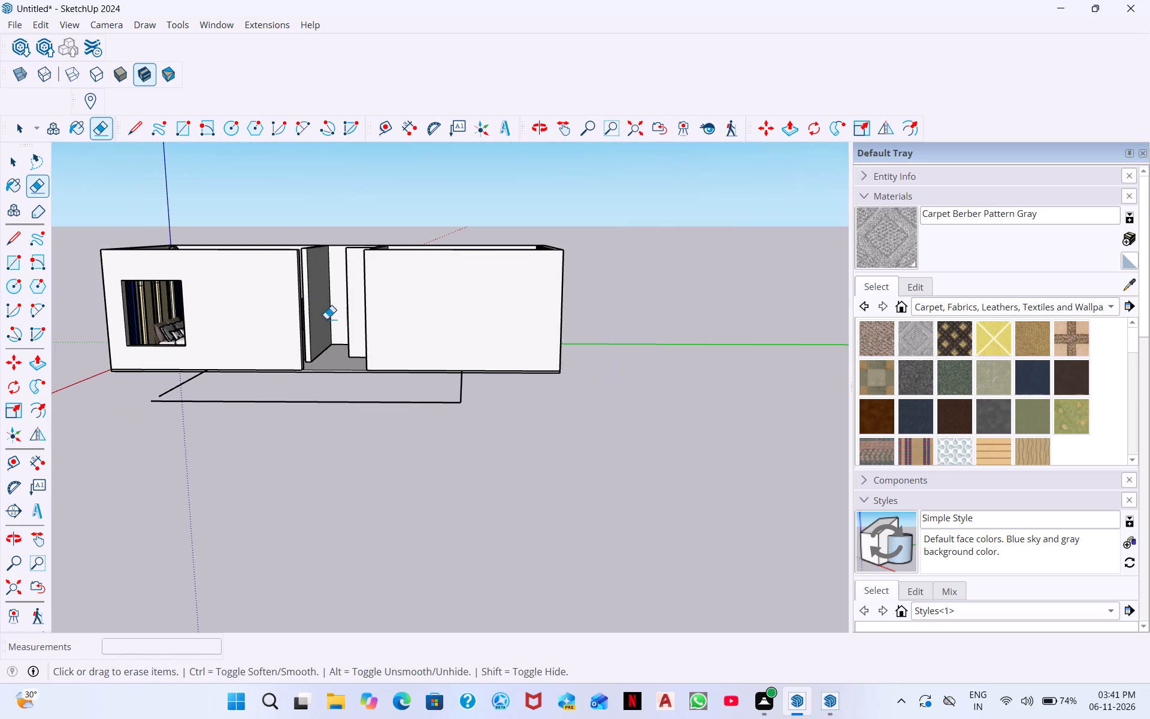
{"action": "left_click", "coordinate": [131, 130]}
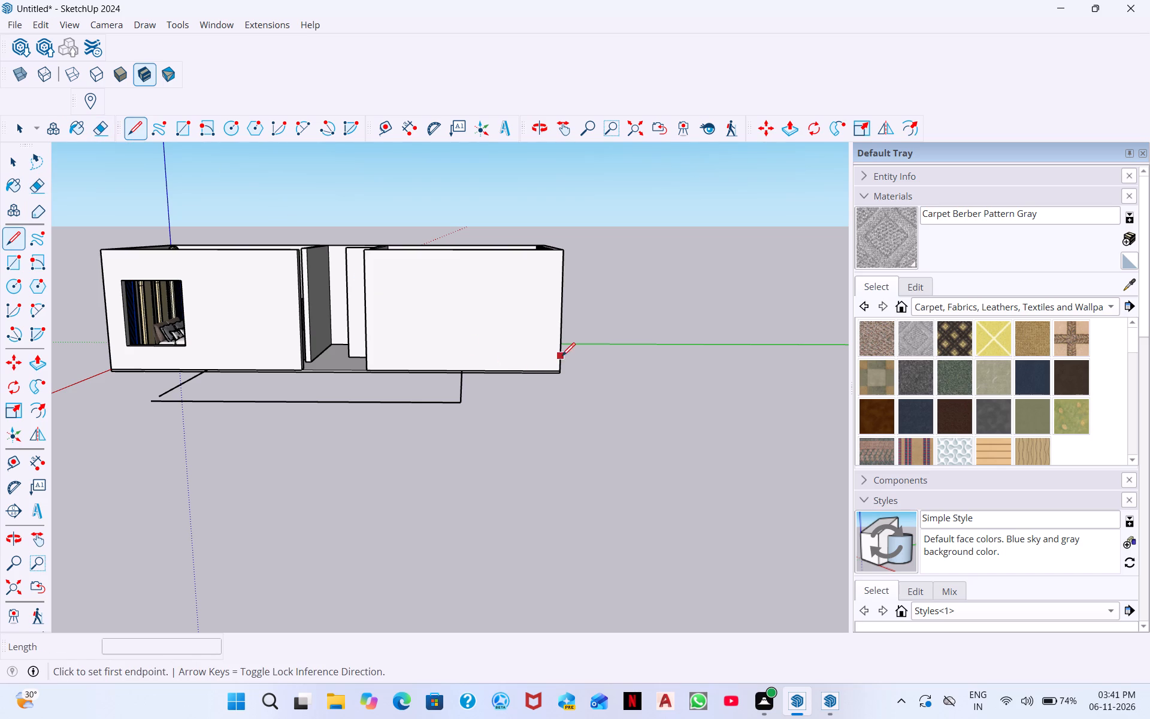
{"action": "scroll", "coordinate": [562, 368], "scroll_direction": "up", "scroll_amount": 4}
{"action": "scroll", "coordinate": [515, 348], "scroll_direction": "up", "scroll_amount": 5}
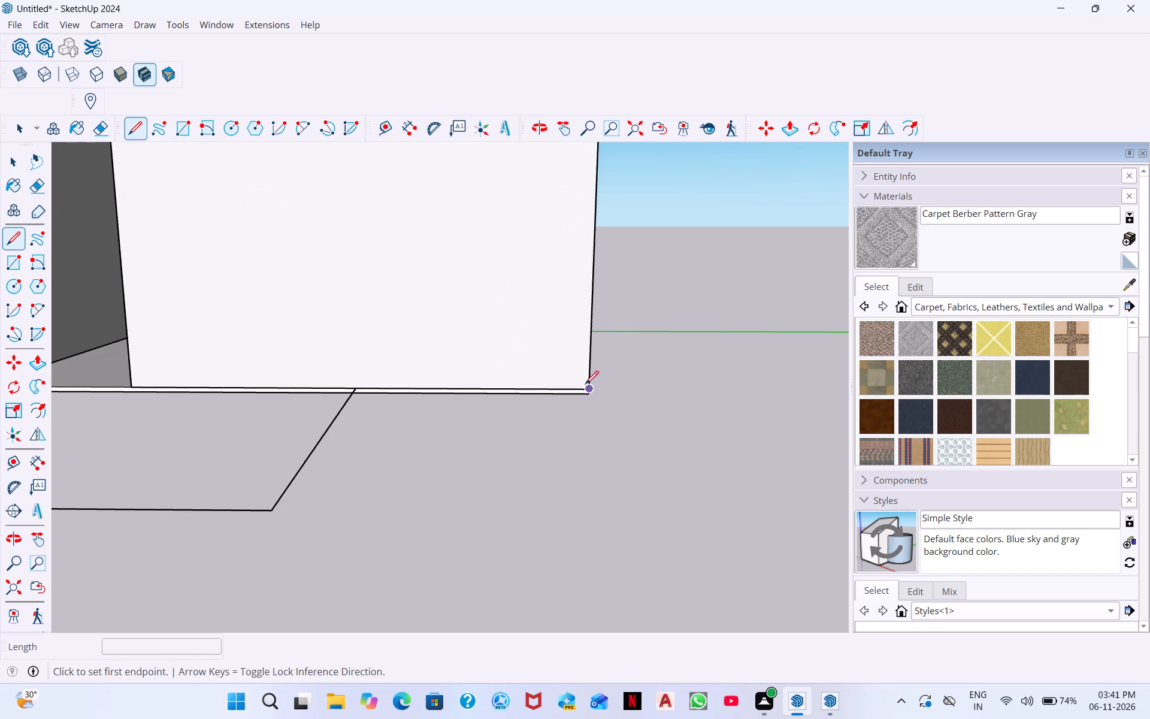
{"action": "left_click", "coordinate": [571, 386]}
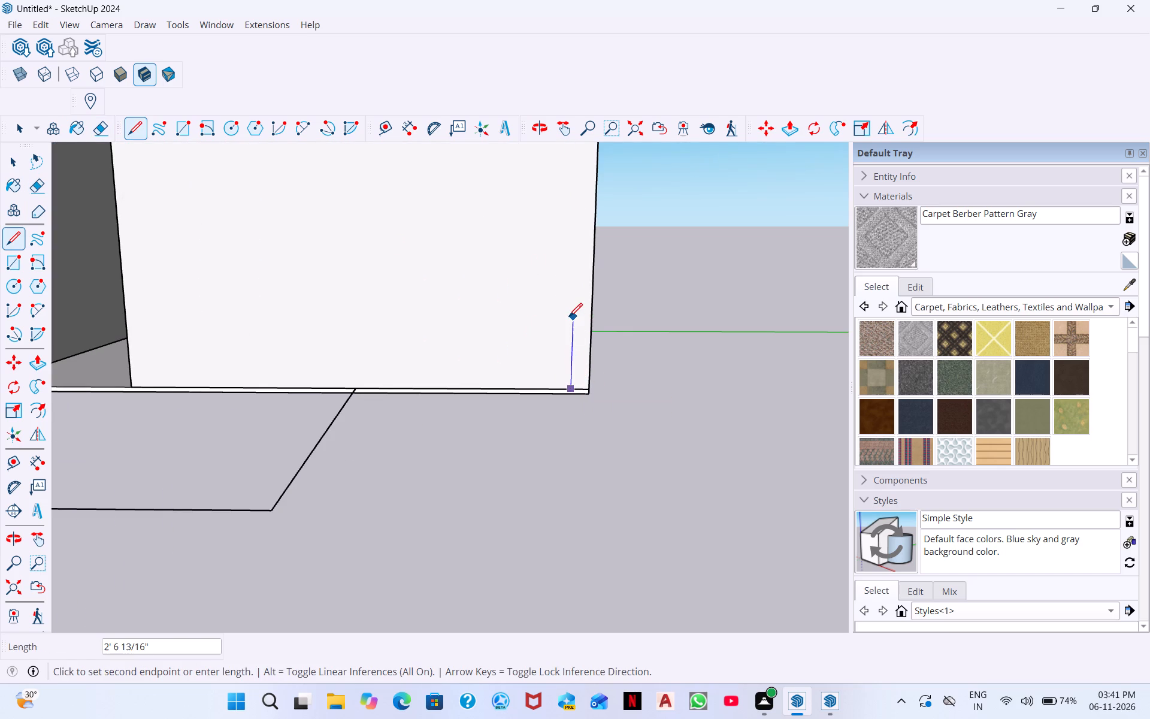
{"action": "type", "text": "2'"}
{"action": "key", "text": "Return"}
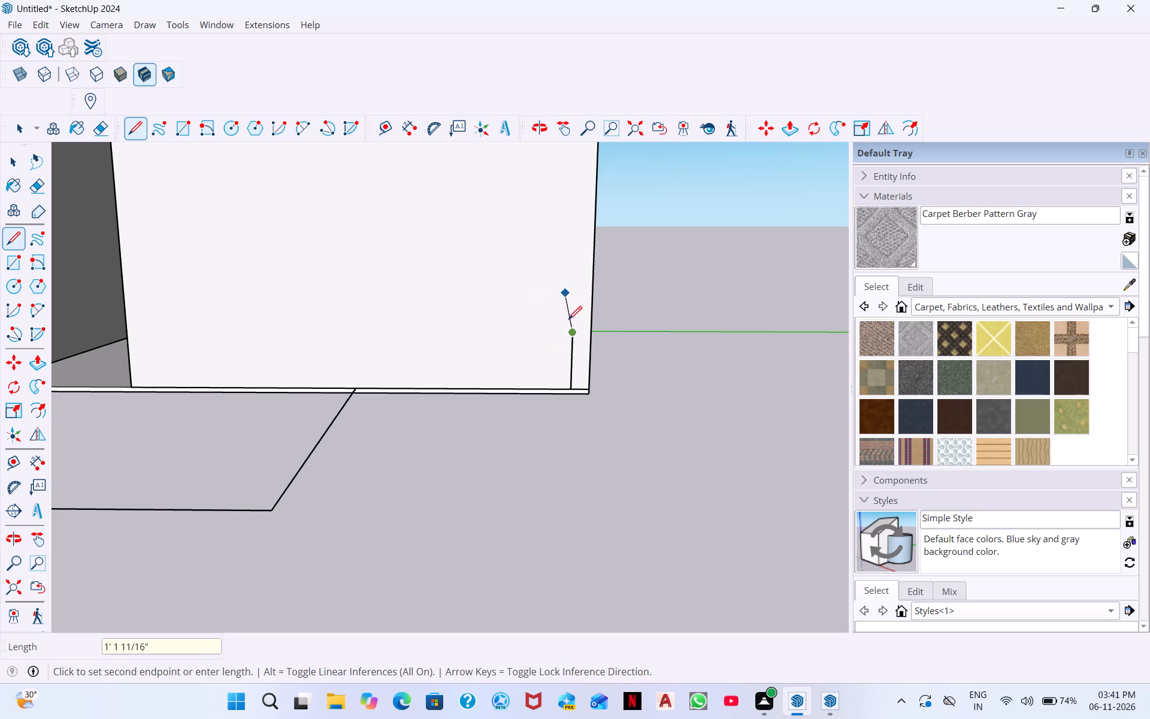
{"action": "left_click", "coordinate": [592, 334]}
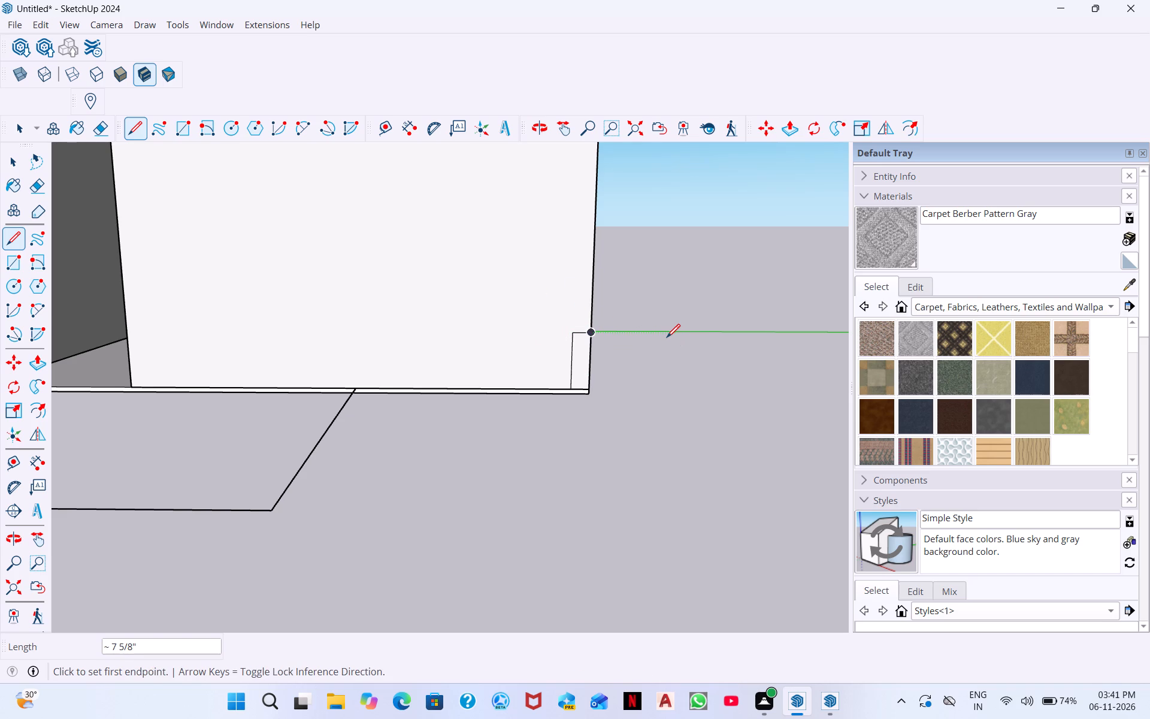
{"action": "key", "text": "Escape"}
Draw a 1.5' horizontal line inward from the wall's end edge at the top of the 2' line.
{"action": "scroll", "coordinate": [573, 345], "scroll_direction": "up", "scroll_amount": 5}
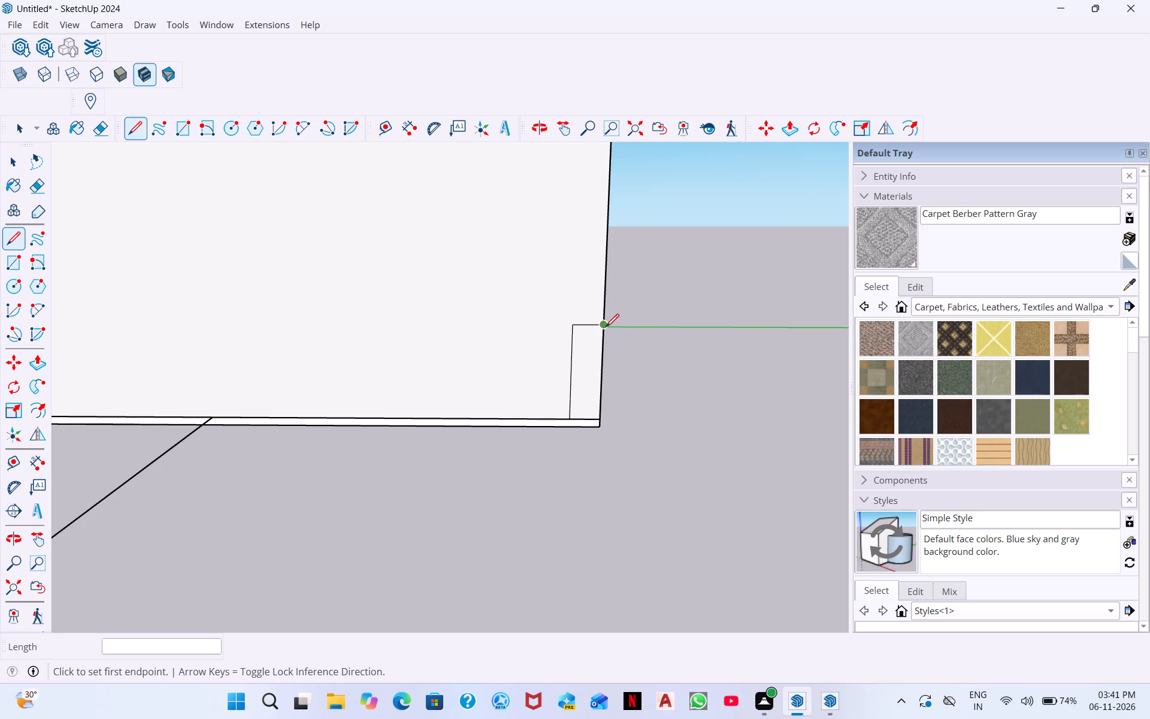
{"action": "left_click", "coordinate": [606, 327]}
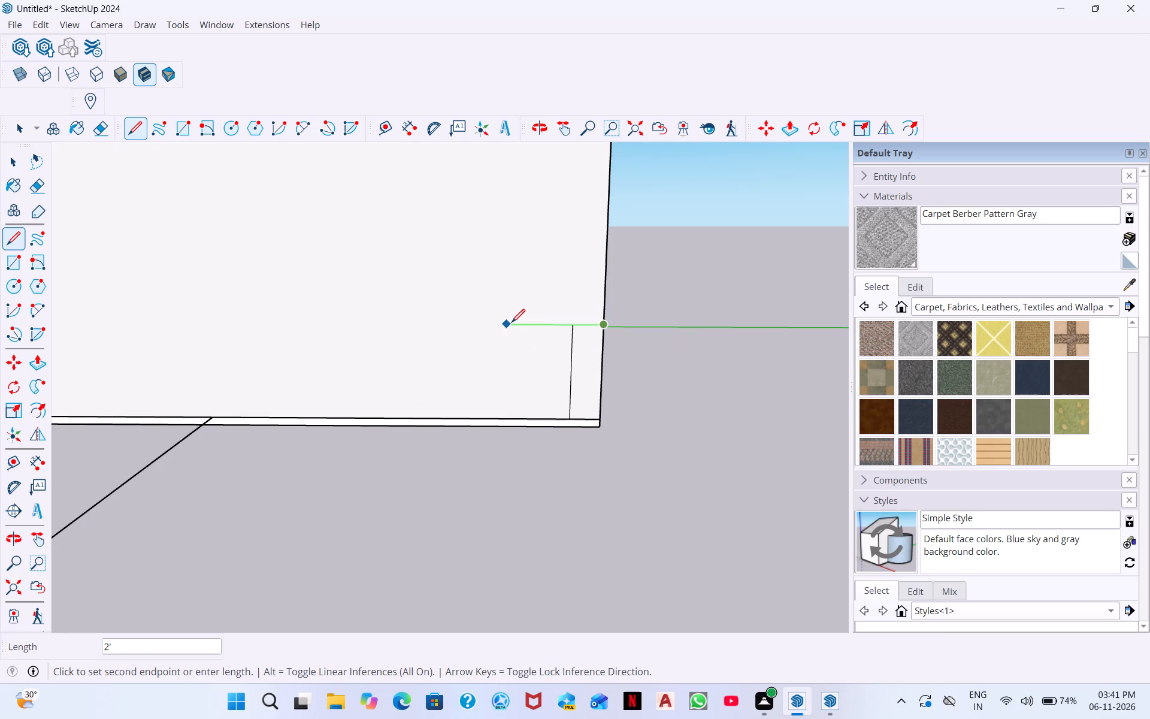
{"action": "type", "text": "1.5'"}
{"action": "key", "text": "Return"}
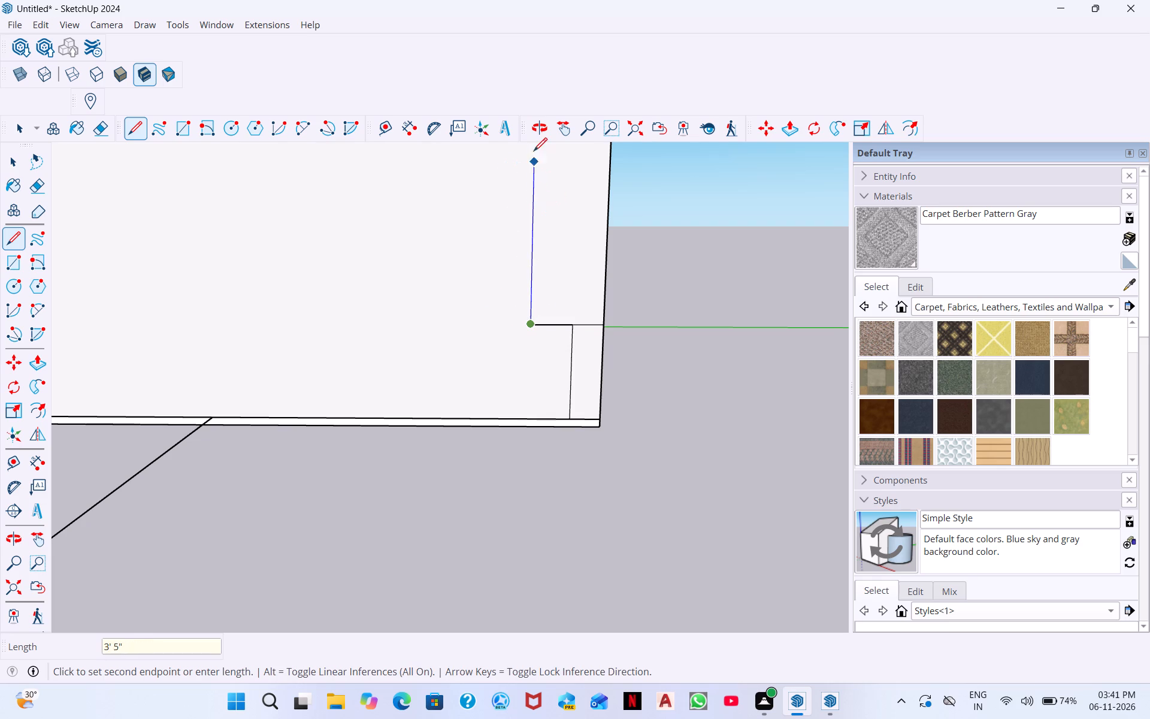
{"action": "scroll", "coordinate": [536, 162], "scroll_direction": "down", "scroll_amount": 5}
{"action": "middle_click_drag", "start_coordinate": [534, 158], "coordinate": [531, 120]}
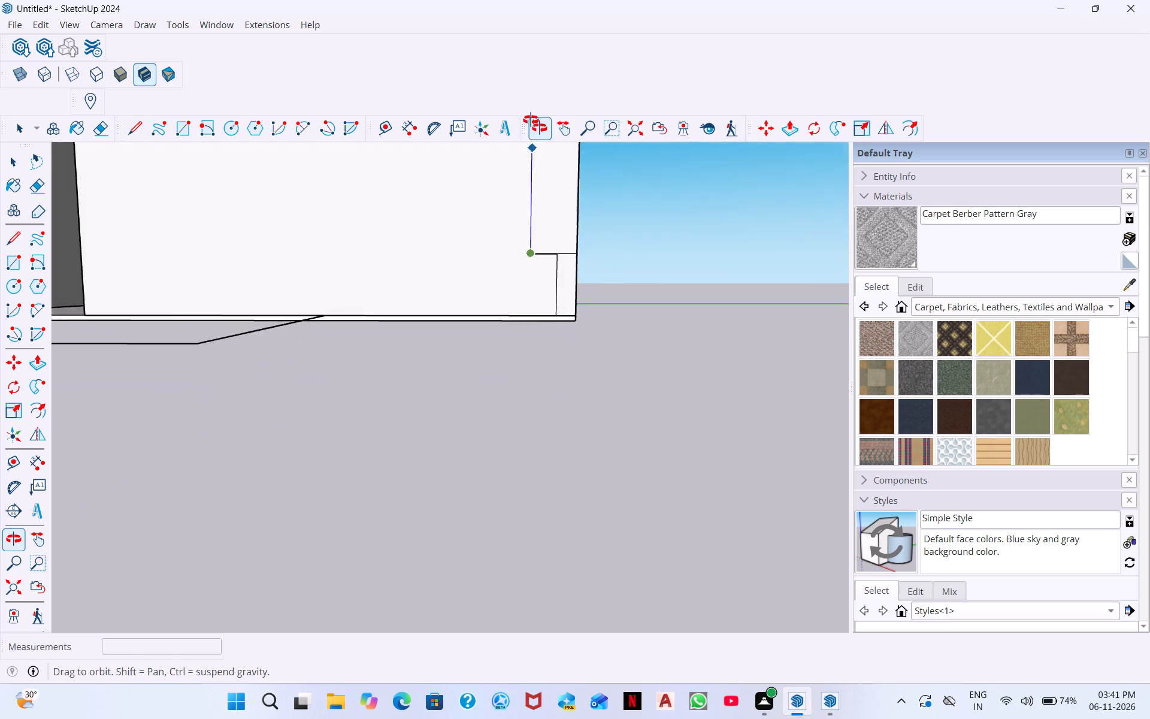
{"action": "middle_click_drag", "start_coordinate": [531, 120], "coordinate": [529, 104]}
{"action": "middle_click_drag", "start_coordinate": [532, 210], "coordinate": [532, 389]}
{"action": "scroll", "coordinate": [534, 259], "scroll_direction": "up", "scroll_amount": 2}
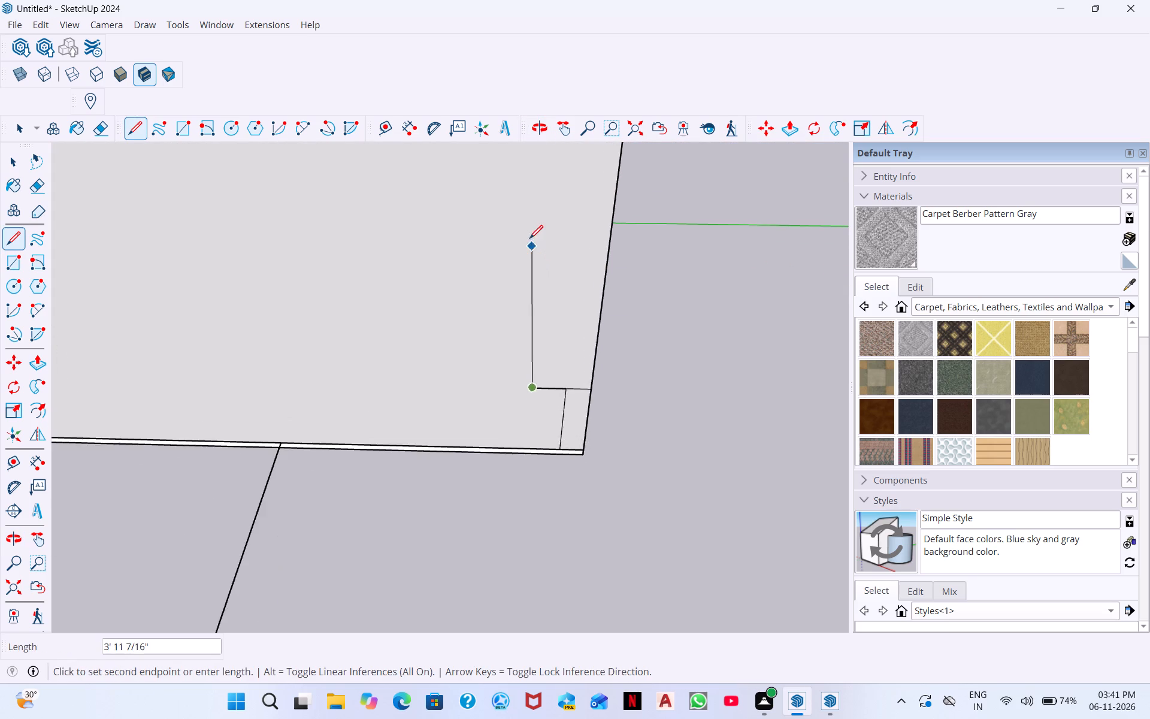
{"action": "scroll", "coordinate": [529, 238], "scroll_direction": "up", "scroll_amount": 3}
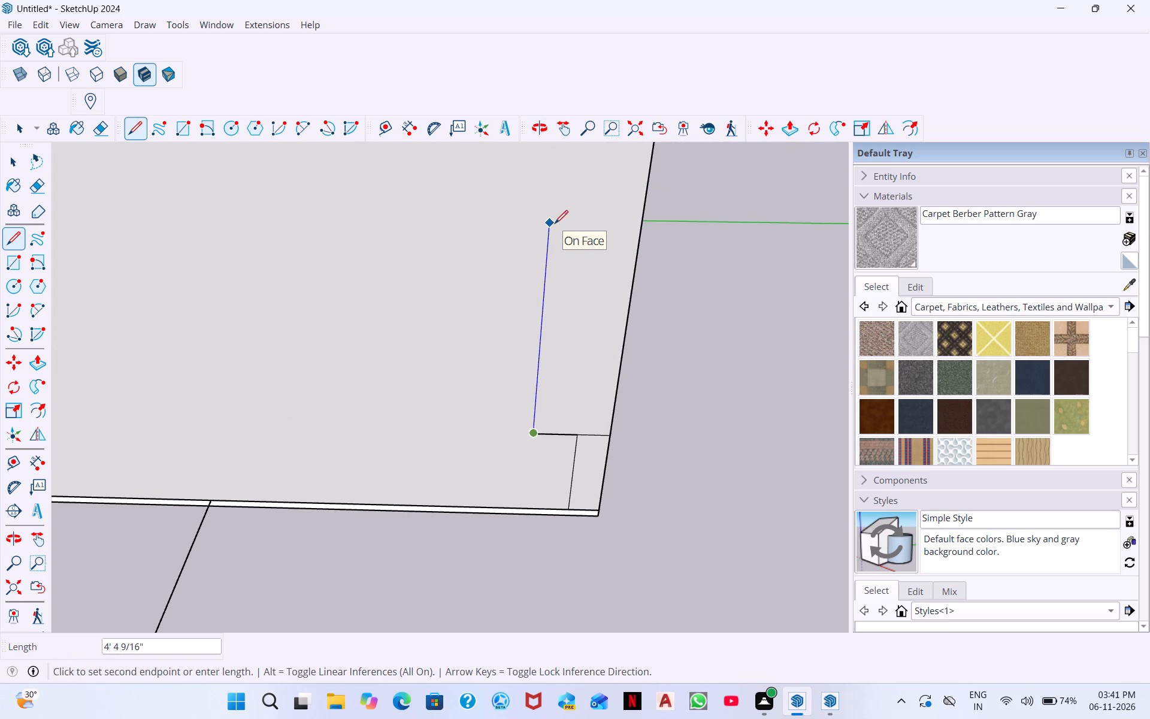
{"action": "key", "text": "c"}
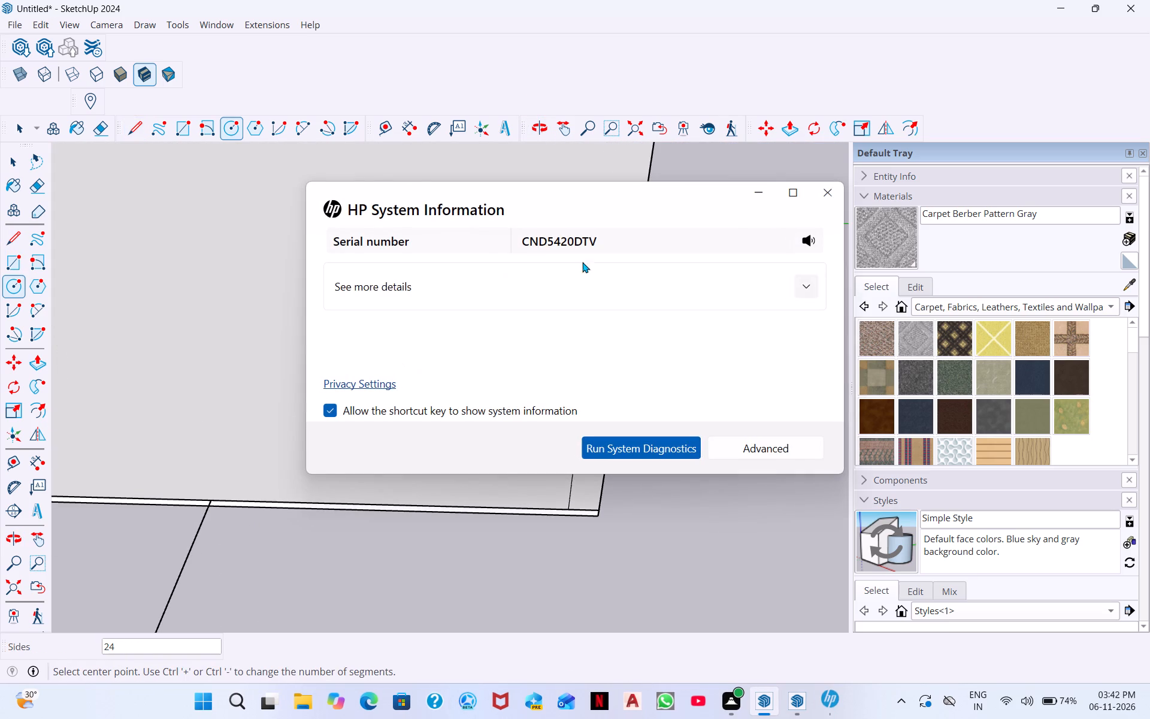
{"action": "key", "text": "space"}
Measure the bedroom window opening's height along both vertical sides with the Dimension tool, without placing any dimension.
{"action": "scroll", "coordinate": [356, 339], "scroll_direction": "down", "scroll_amount": 6}
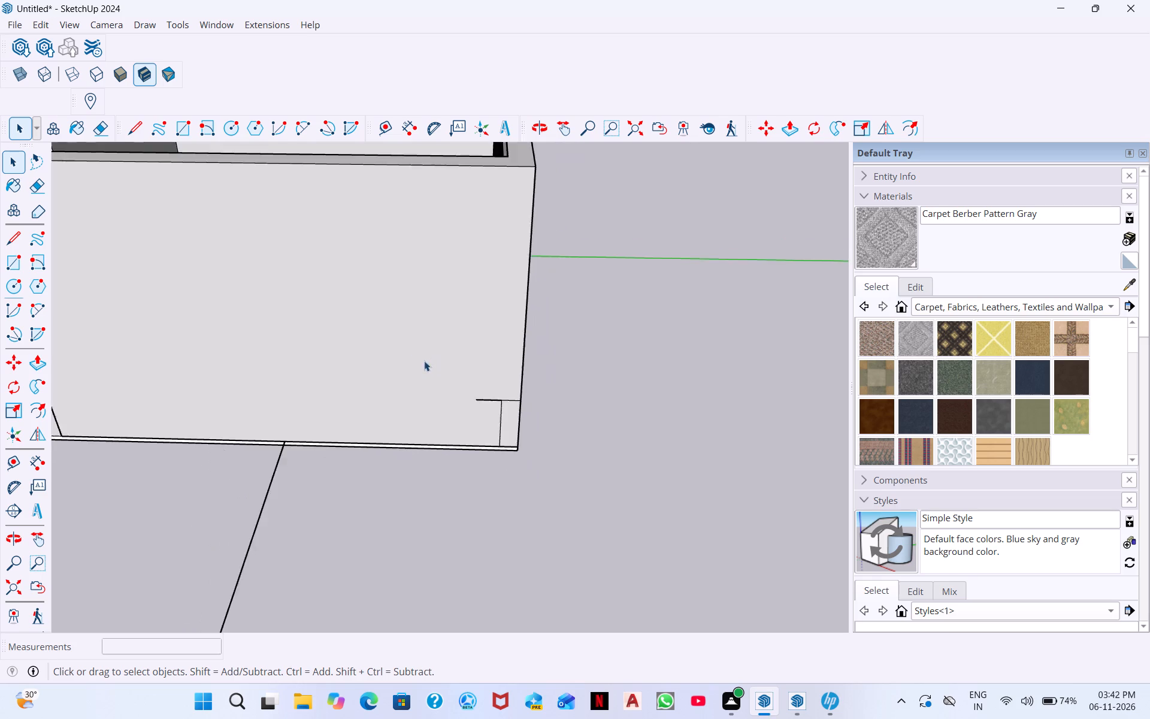
{"action": "scroll", "coordinate": [424, 361], "scroll_direction": "down", "scroll_amount": 3}
{"action": "left_click", "coordinate": [639, 126]}
{"action": "middle_click_drag", "start_coordinate": [316, 399], "coordinate": [328, 377]}
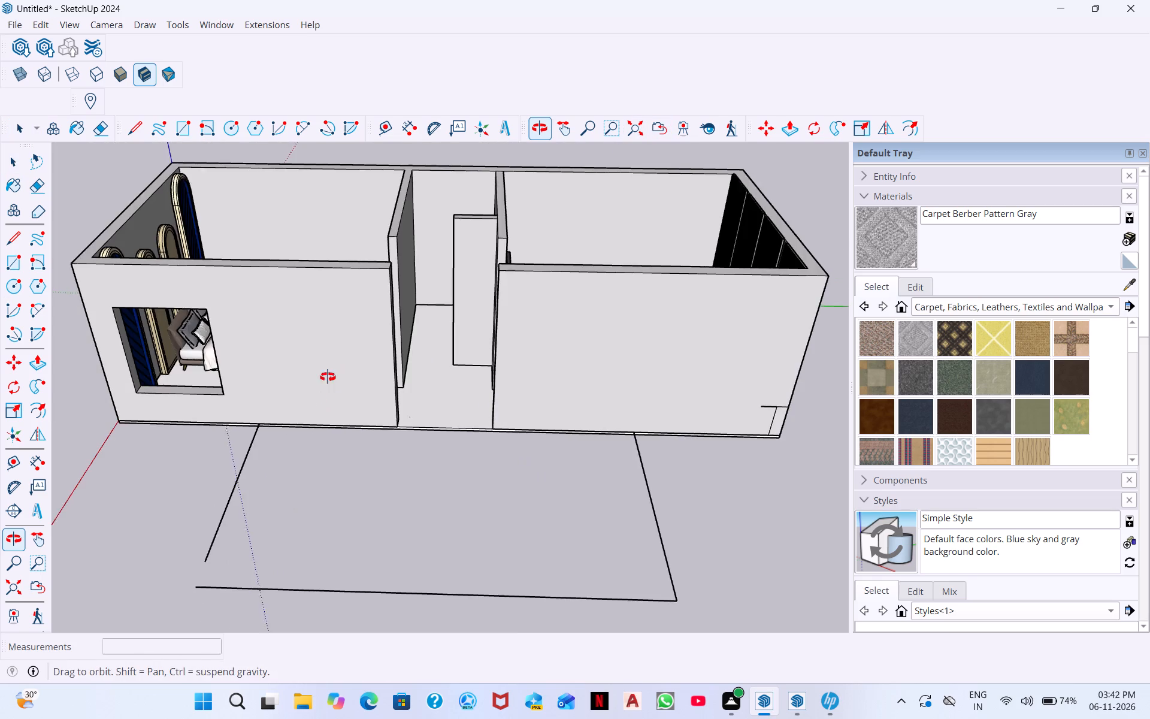
{"action": "middle_click_drag", "start_coordinate": [328, 377], "coordinate": [432, 258]}
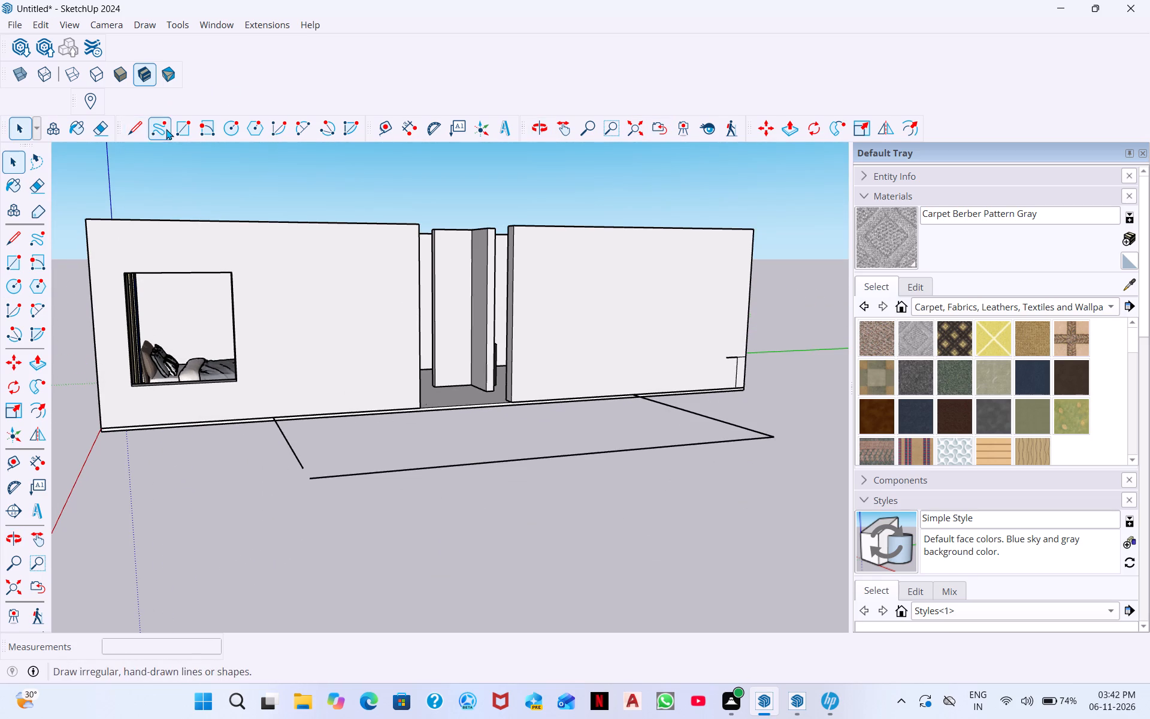
{"action": "left_click", "coordinate": [43, 463]}
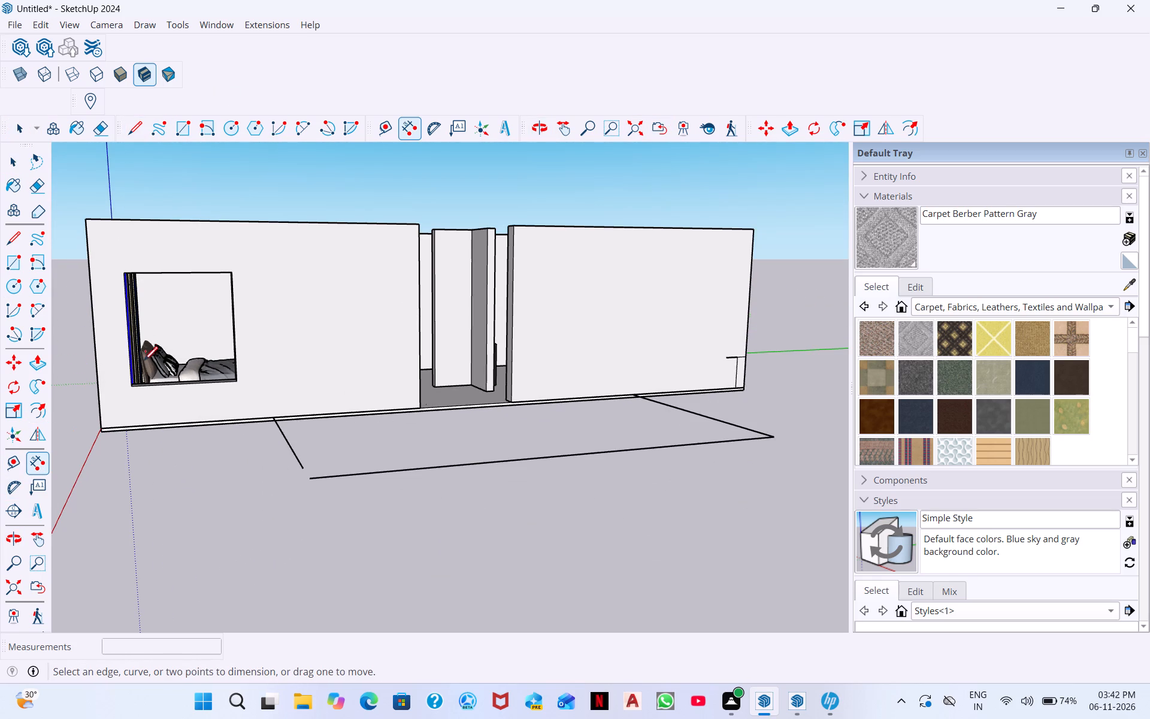
{"action": "scroll", "coordinate": [143, 346], "scroll_direction": "up", "scroll_amount": 4}
{"action": "scroll", "coordinate": [141, 265], "scroll_direction": "up", "scroll_amount": 4}
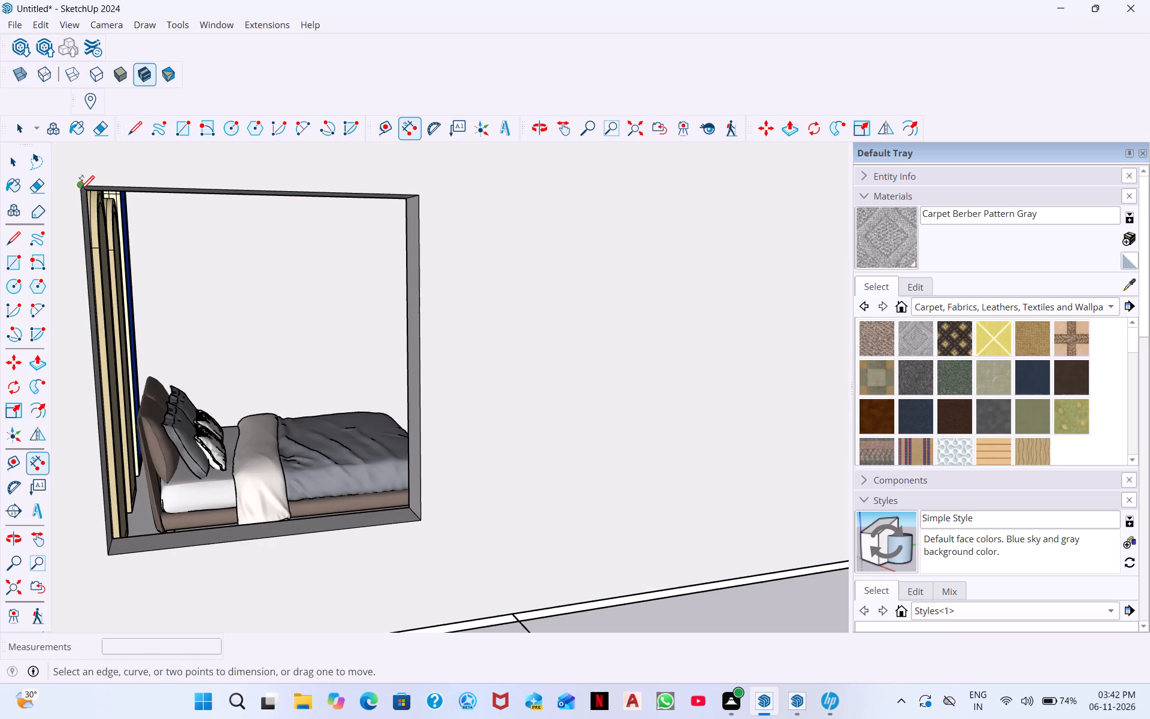
{"action": "left_click", "coordinate": [80, 189]}
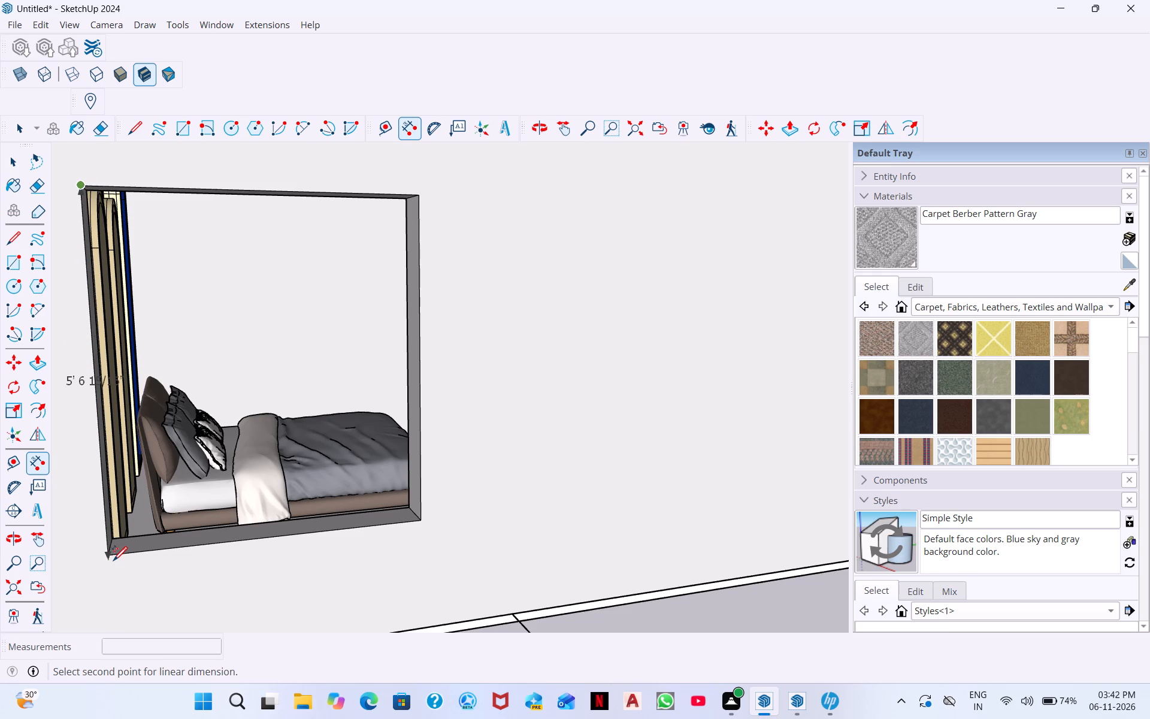
{"action": "left_click", "coordinate": [108, 554]}
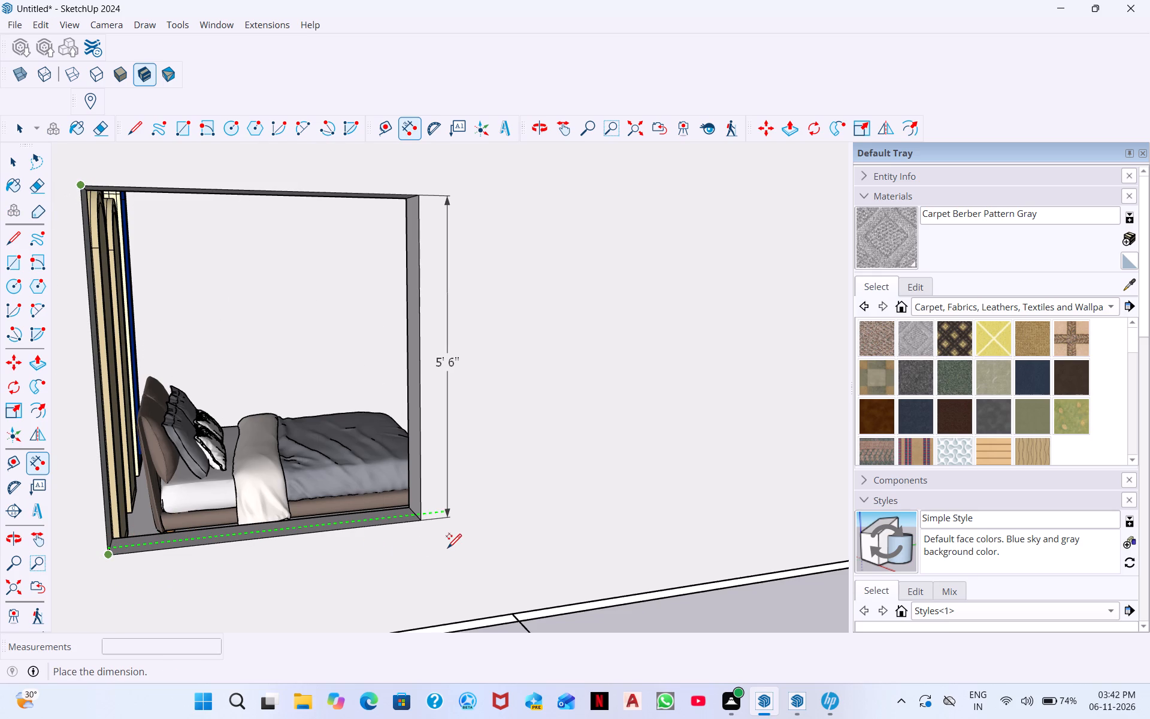
{"action": "key", "text": "Escape"}
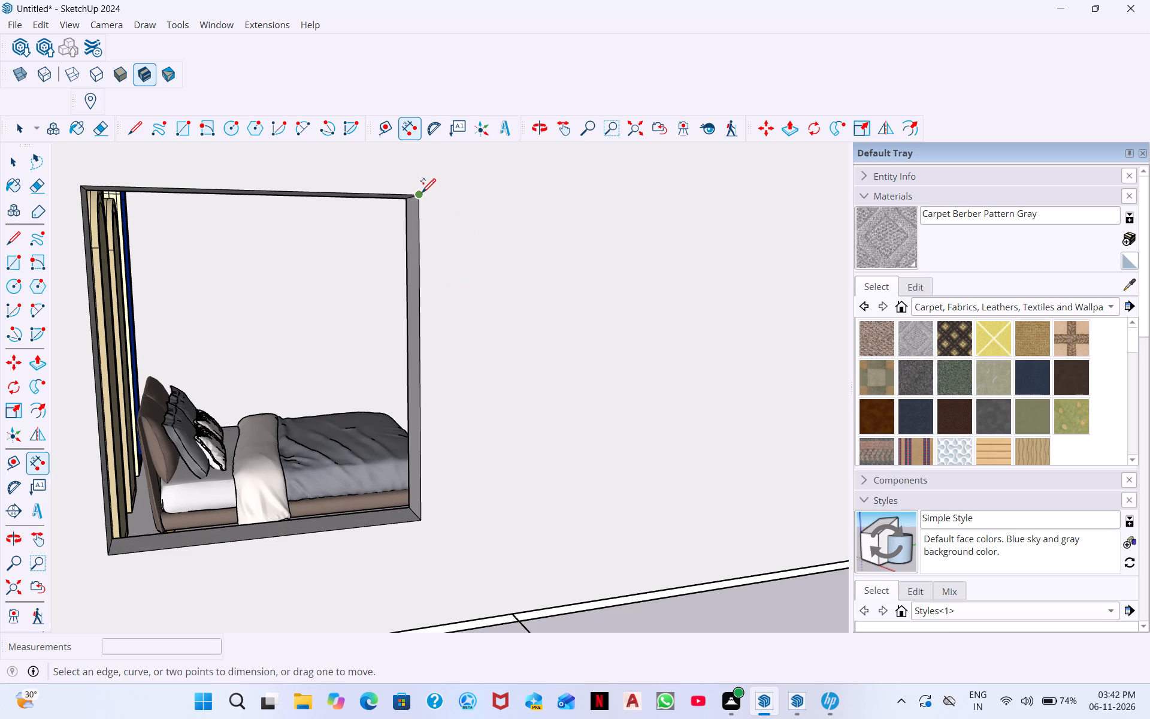
{"action": "left_click", "coordinate": [422, 192]}
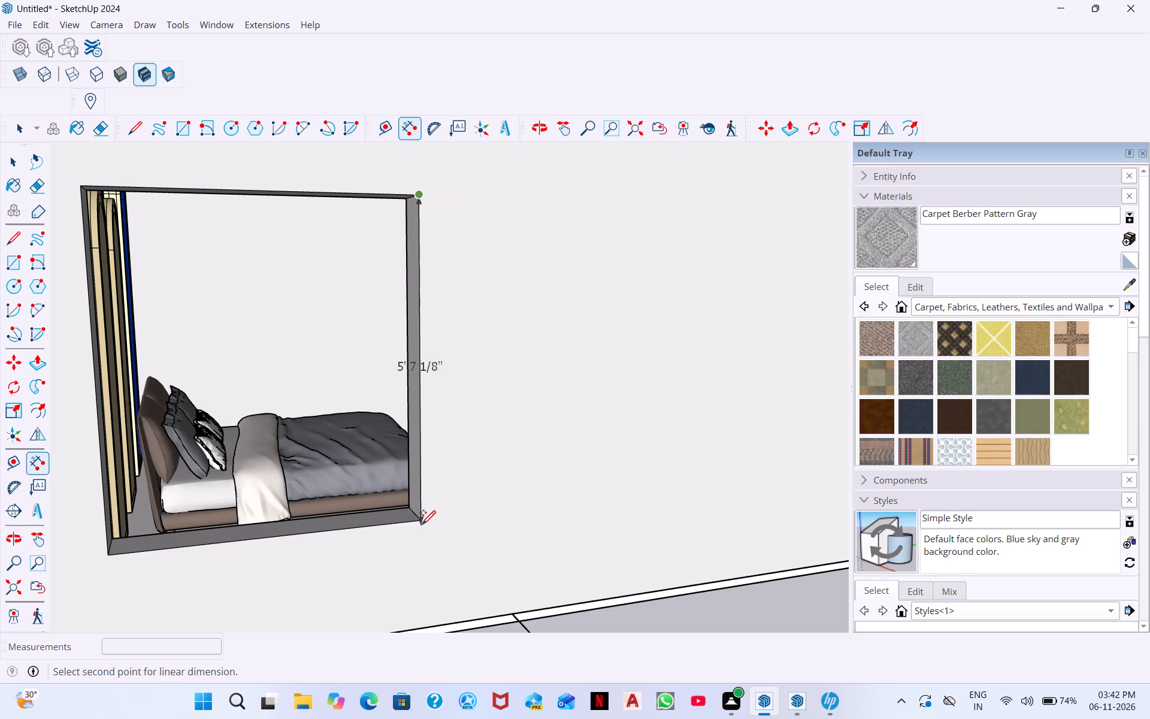
{"action": "left_click", "coordinate": [422, 518]}
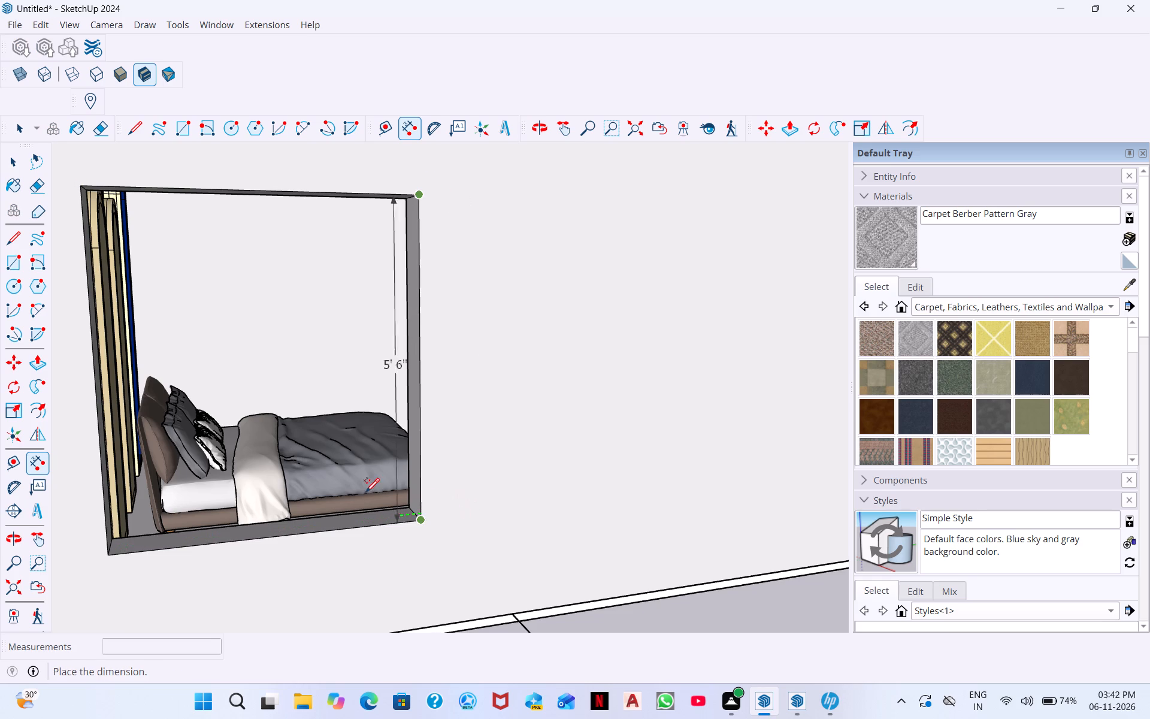
{"action": "key", "text": "Escape"}
Draw a 30' horizontal line from the bedroom window opening's lower inner corner across the doorway to the end of the 1.5' line on the living room wall.
{"action": "scroll", "coordinate": [342, 368], "scroll_direction": "down", "scroll_amount": 6}
{"action": "middle_click_drag", "start_coordinate": [500, 445], "coordinate": [262, 326]}
{"action": "middle_click_drag", "start_coordinate": [287, 324], "coordinate": [311, 454]}
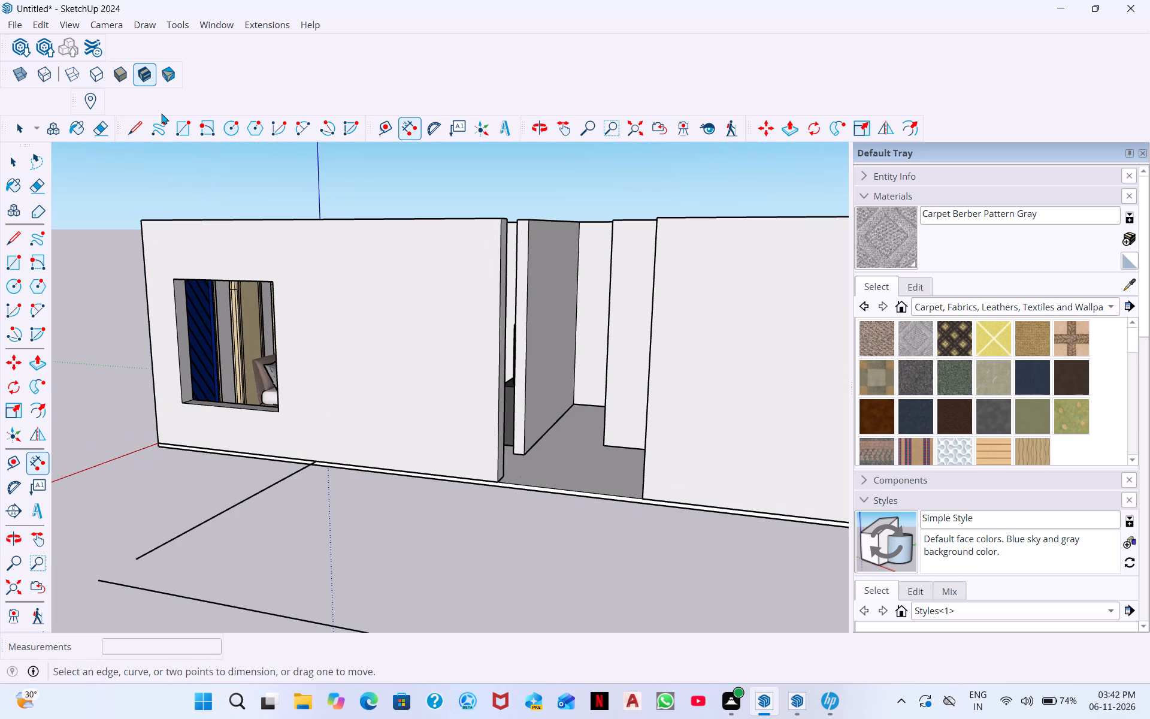
{"action": "left_click", "coordinate": [135, 124]}
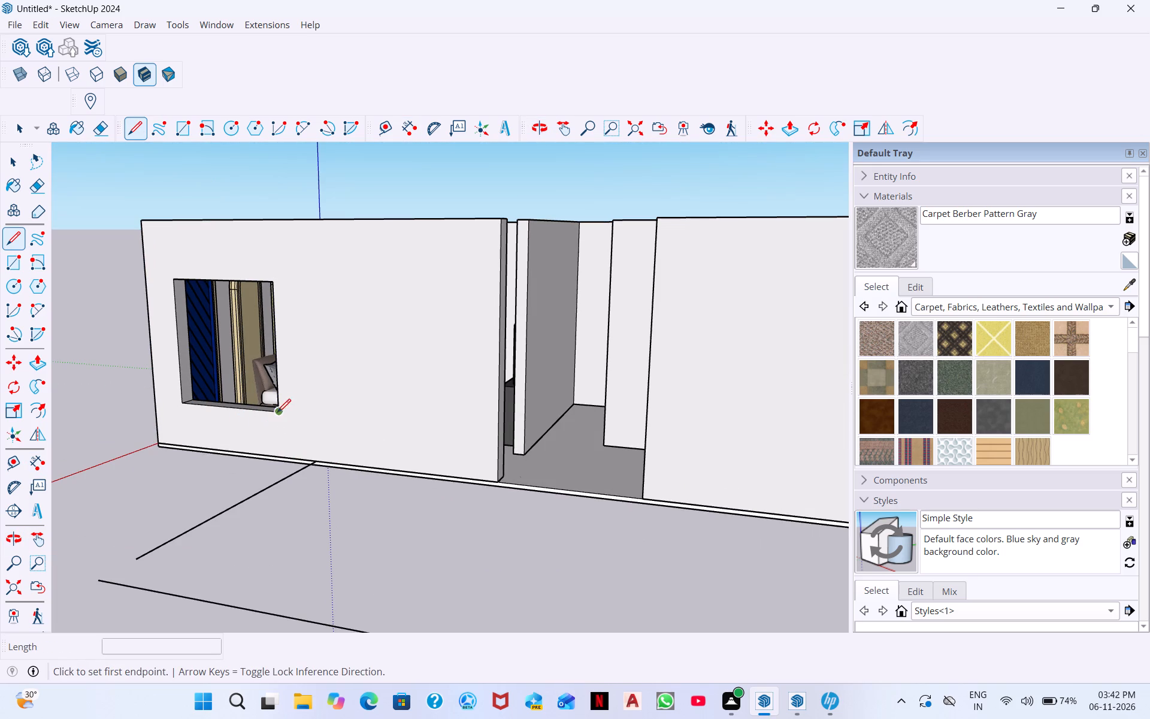
{"action": "left_click", "coordinate": [281, 413]}
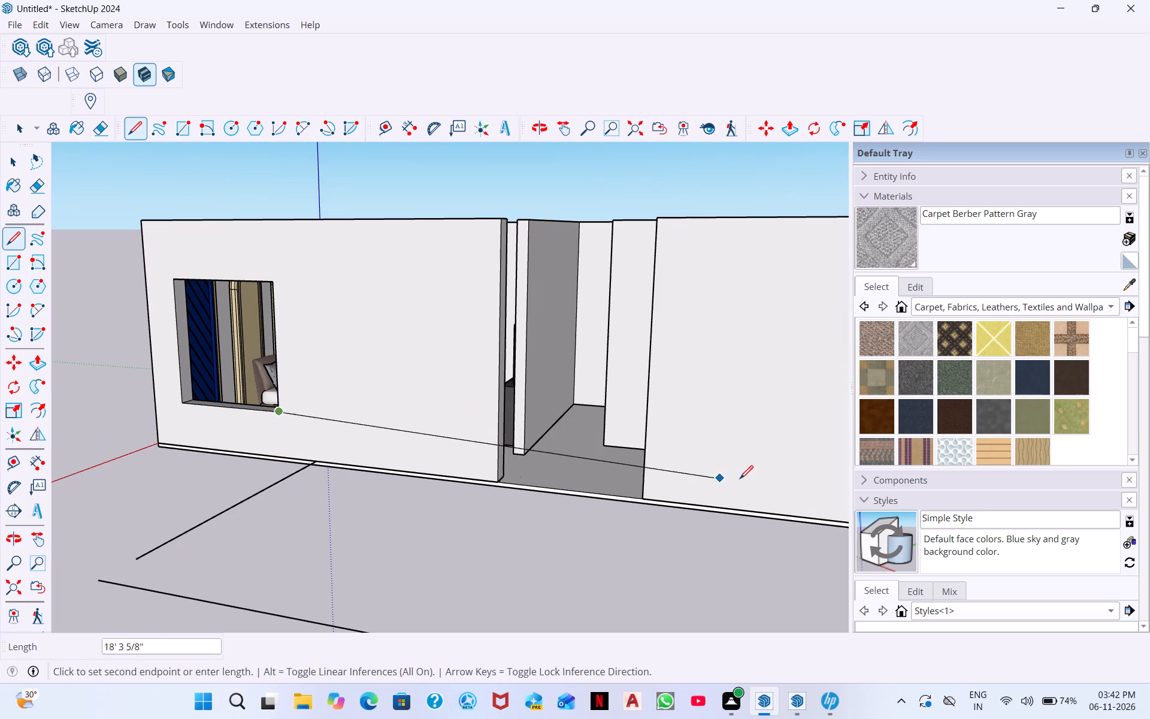
{"action": "scroll", "coordinate": [740, 479], "scroll_direction": "down", "scroll_amount": 1}
{"action": "middle_click_drag", "start_coordinate": [743, 461], "coordinate": [870, 452]}
{"action": "scroll", "coordinate": [734, 420], "scroll_direction": "down", "scroll_amount": 5}
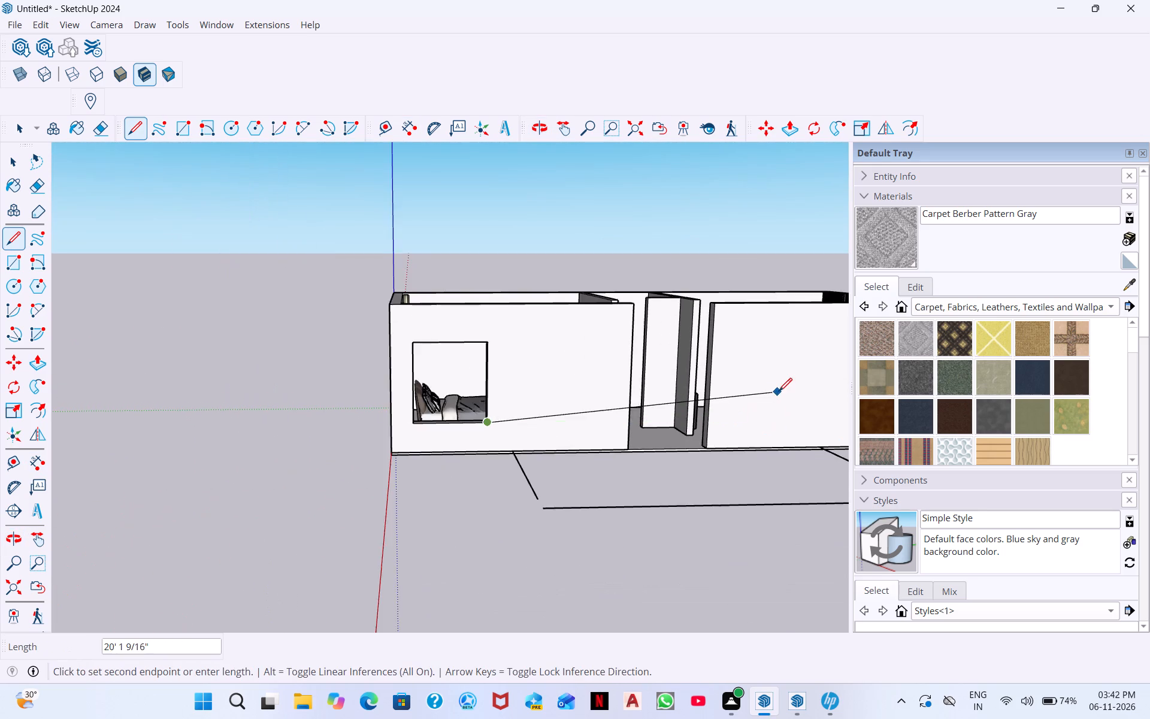
{"action": "scroll", "coordinate": [779, 391], "scroll_direction": "down", "scroll_amount": 5}
{"action": "scroll", "coordinate": [848, 389], "scroll_direction": "down", "scroll_amount": 1}
{"action": "middle_click_drag", "start_coordinate": [821, 407], "coordinate": [868, 431]}
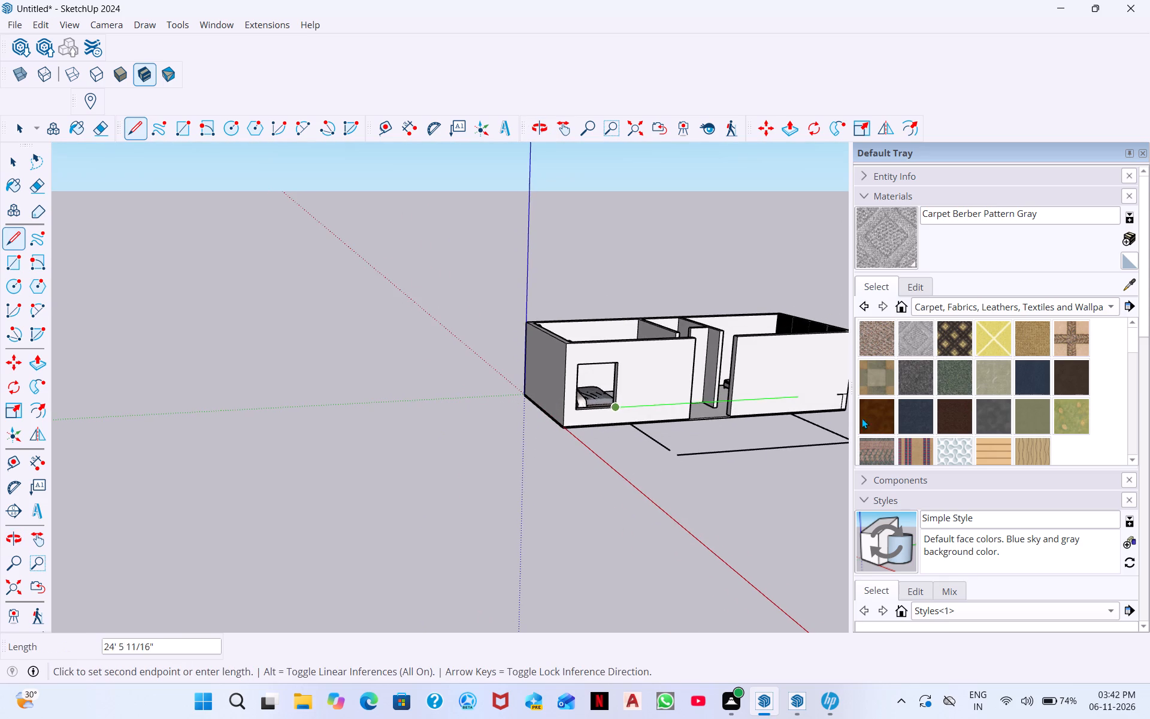
{"action": "scroll", "coordinate": [834, 403], "scroll_direction": "up", "scroll_amount": 4}
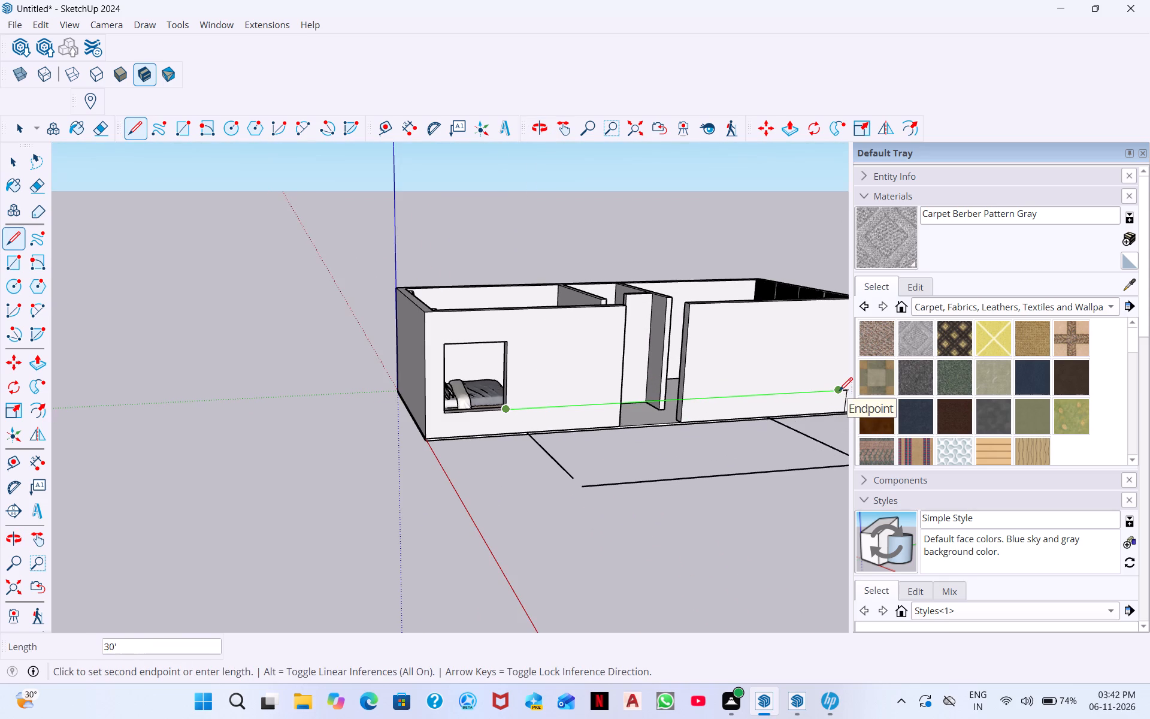
{"action": "scroll", "coordinate": [839, 391], "scroll_direction": "up", "scroll_amount": 9}
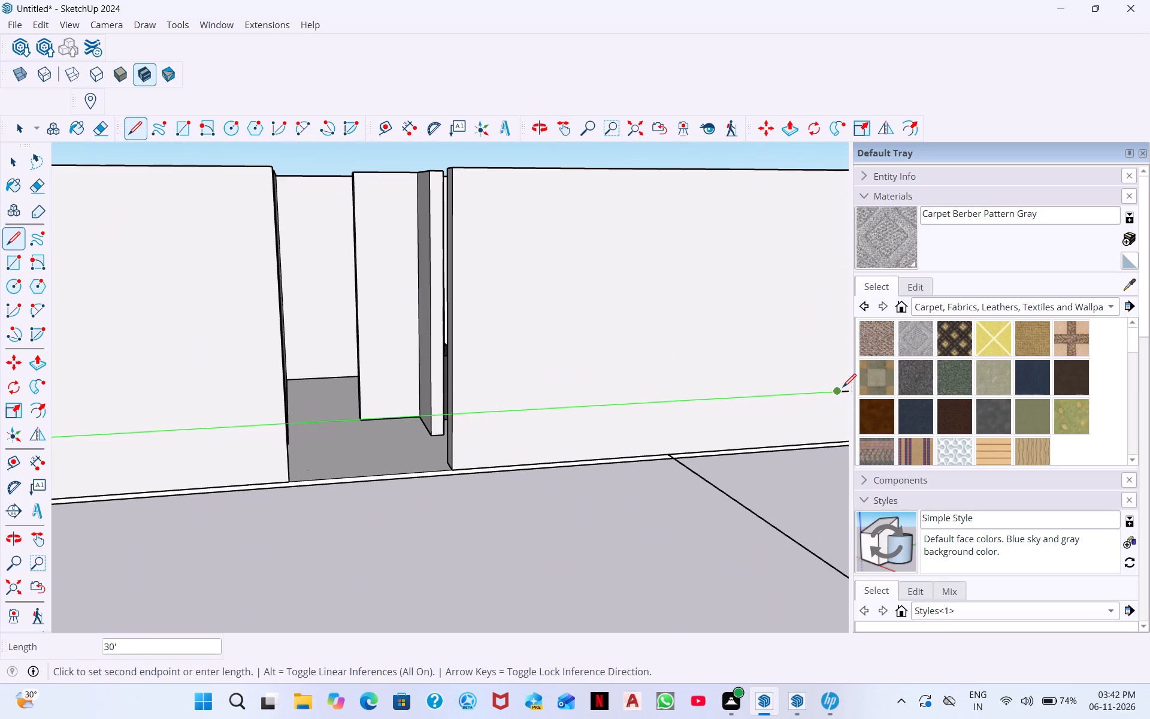
{"action": "left_click", "coordinate": [840, 391]}
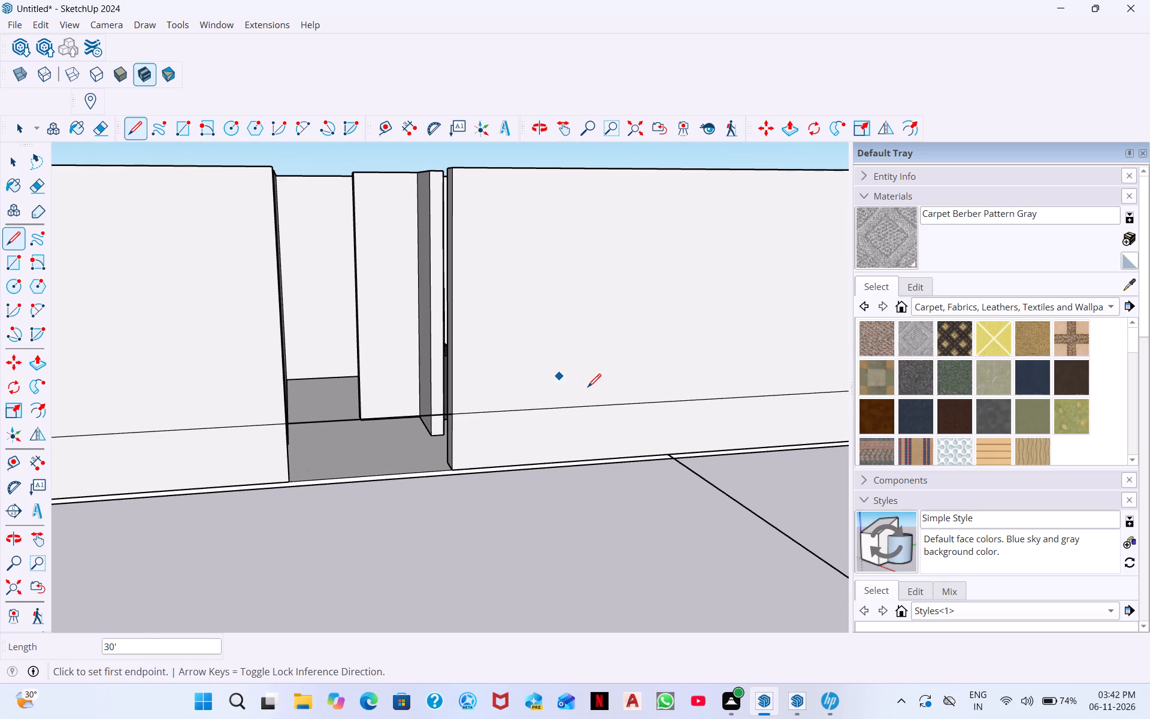
{"action": "key", "text": "Escape"}
Draw a 30' horizontal line from the bedroom window's upper corner onto the living room wall, and a 5' 6" vertical line down to the lower line.
{"action": "scroll", "coordinate": [465, 424], "scroll_direction": "down", "scroll_amount": 6}
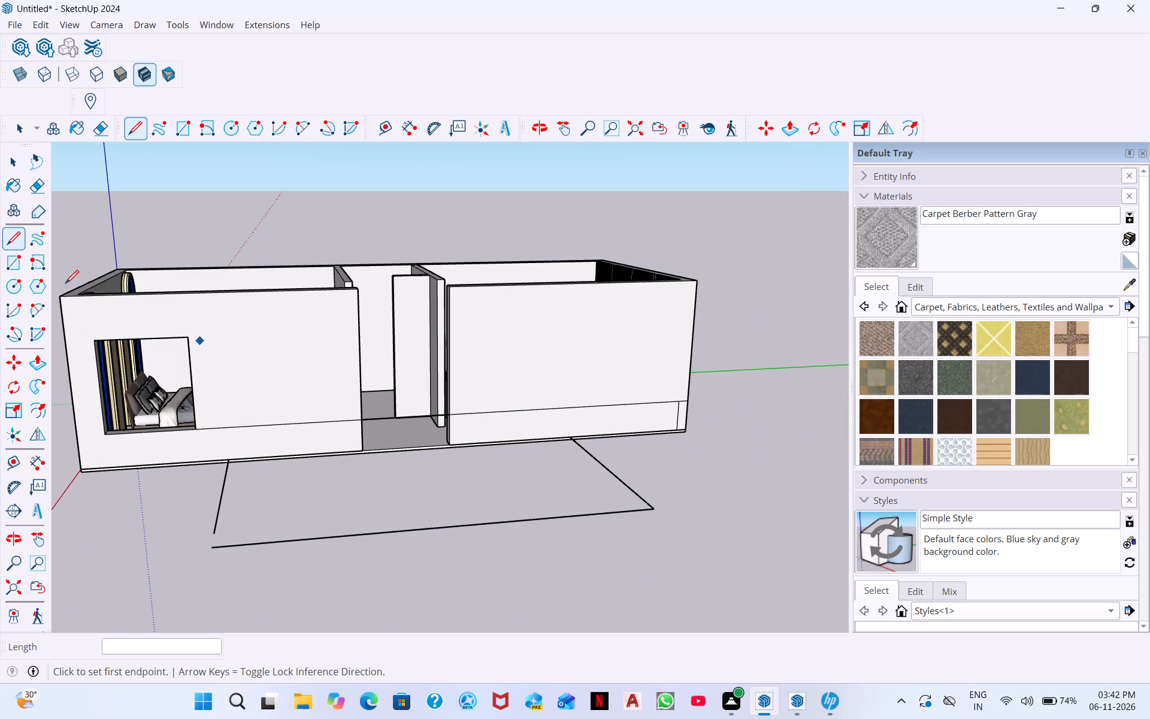
{"action": "left_click", "coordinate": [190, 335]}
{"action": "triple_click", "coordinate": [187, 340]}
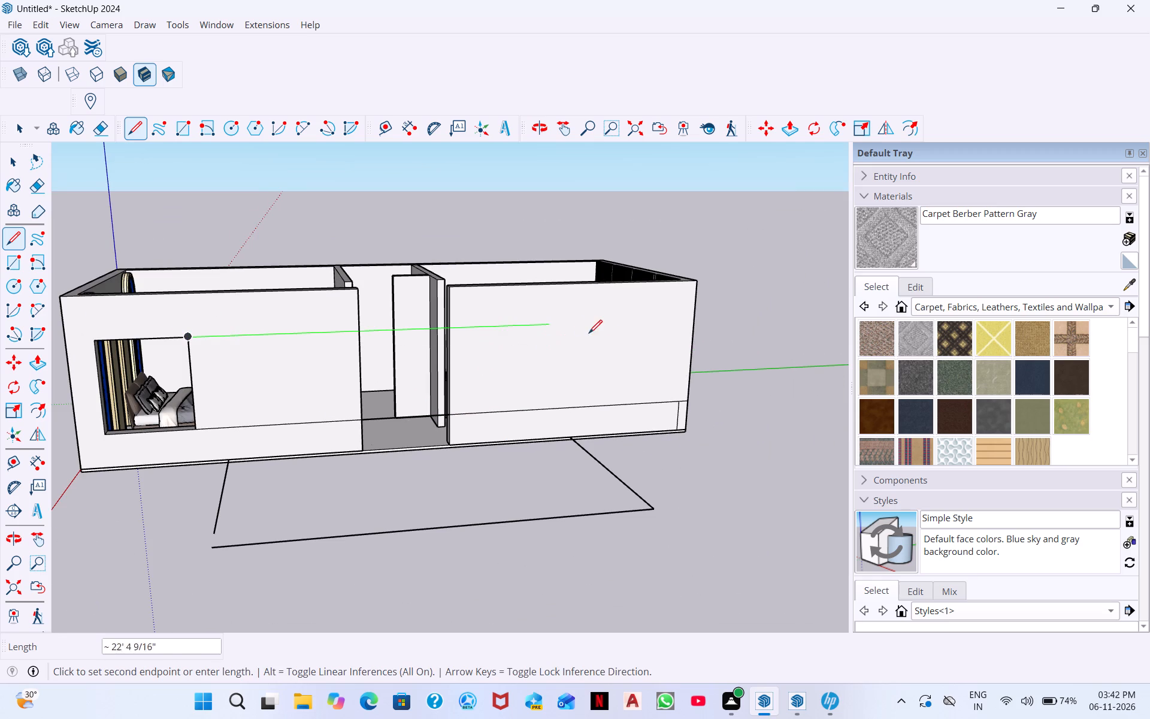
{"action": "left_click", "coordinate": [675, 321]}
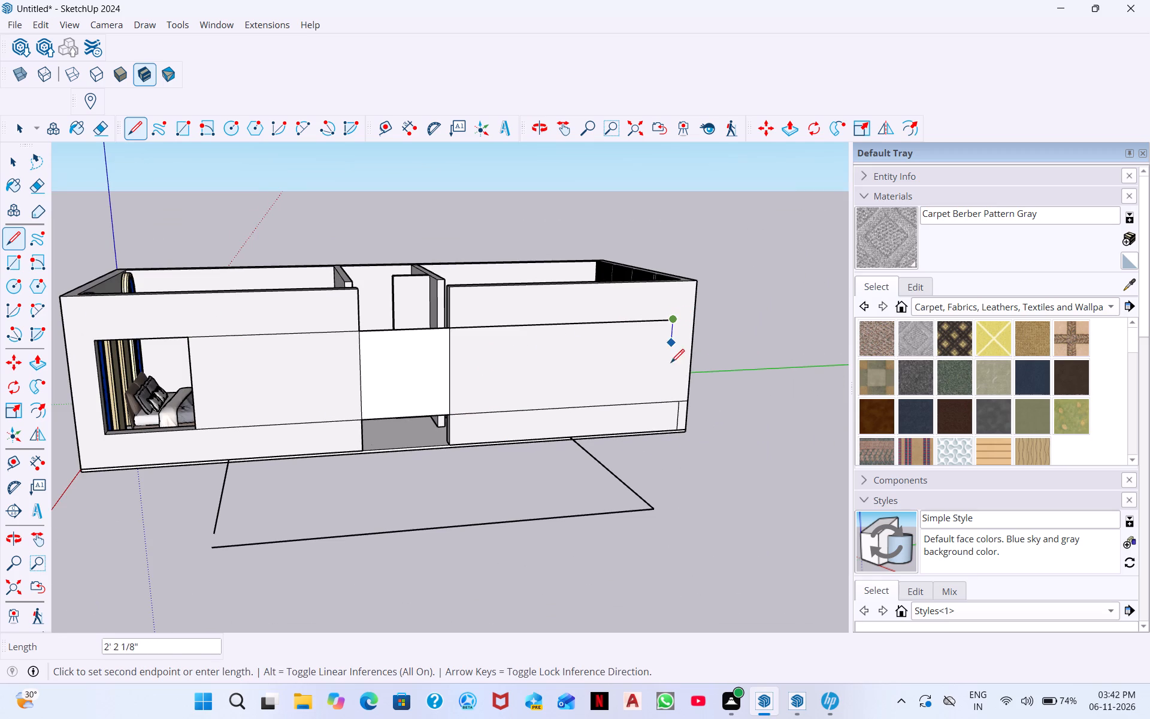
{"action": "left_click", "coordinate": [671, 401]}
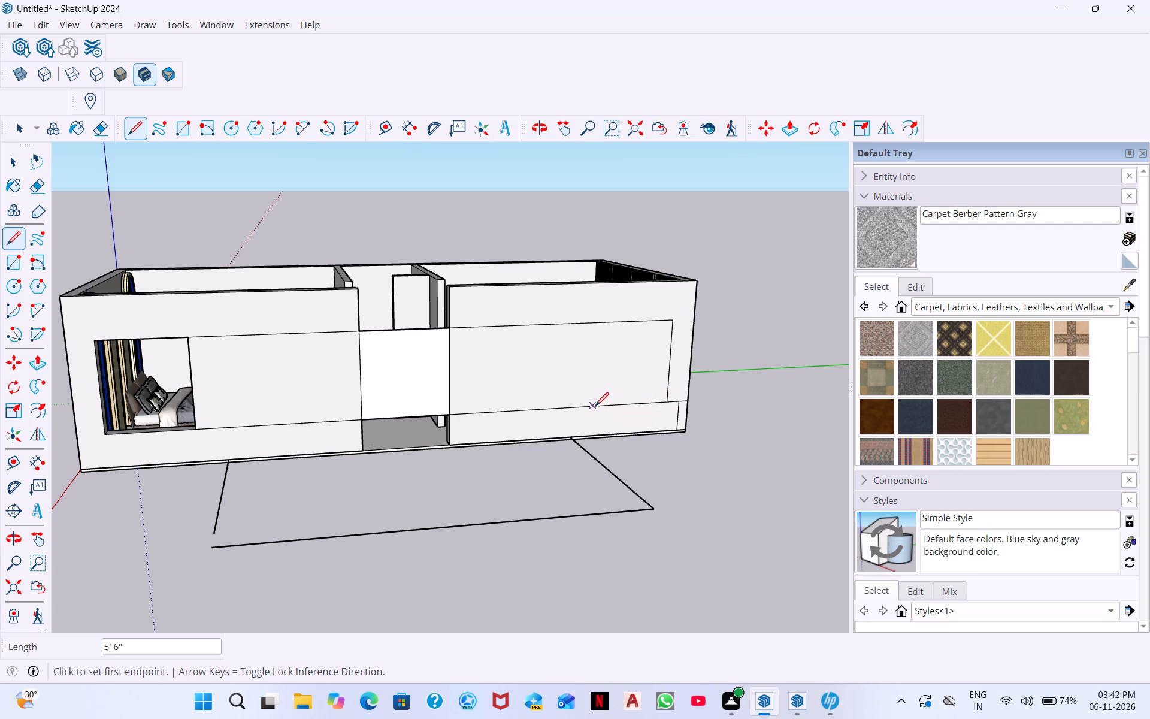
{"action": "key", "text": "Escape"}
Erase the upper guide line across the doorway and both guide lines on the bedroom front wall beside the window opening.
{"action": "scroll", "coordinate": [132, 127], "scroll_direction": "up", "scroll_amount": 1}
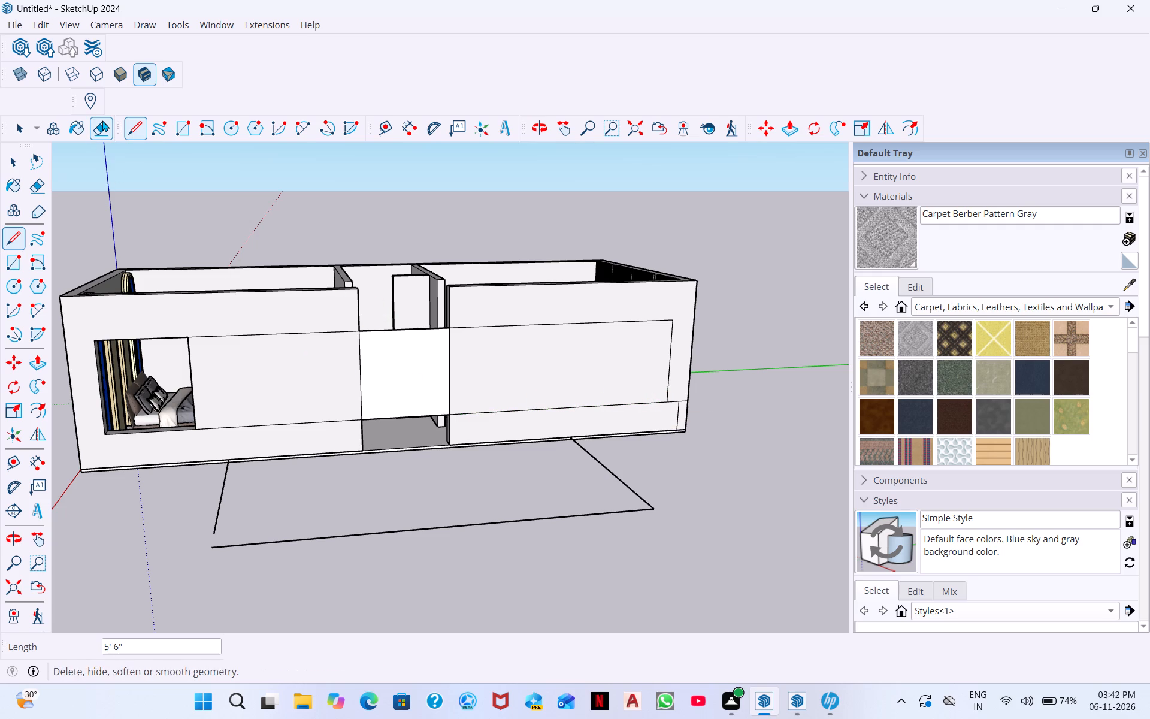
{"action": "left_click", "coordinate": [102, 120]}
{"action": "left_click_drag", "start_coordinate": [401, 323], "coordinate": [398, 340]}
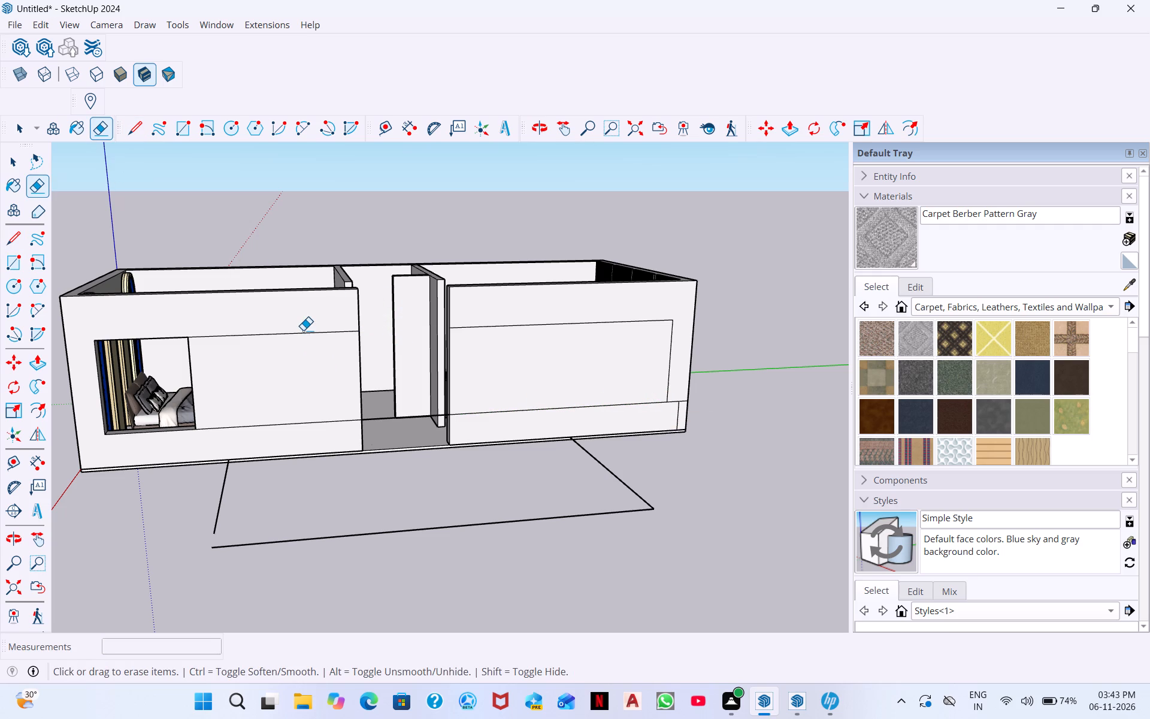
{"action": "left_click_drag", "start_coordinate": [303, 330], "coordinate": [304, 350]}
{"action": "left_click_drag", "start_coordinate": [296, 422], "coordinate": [296, 430]}
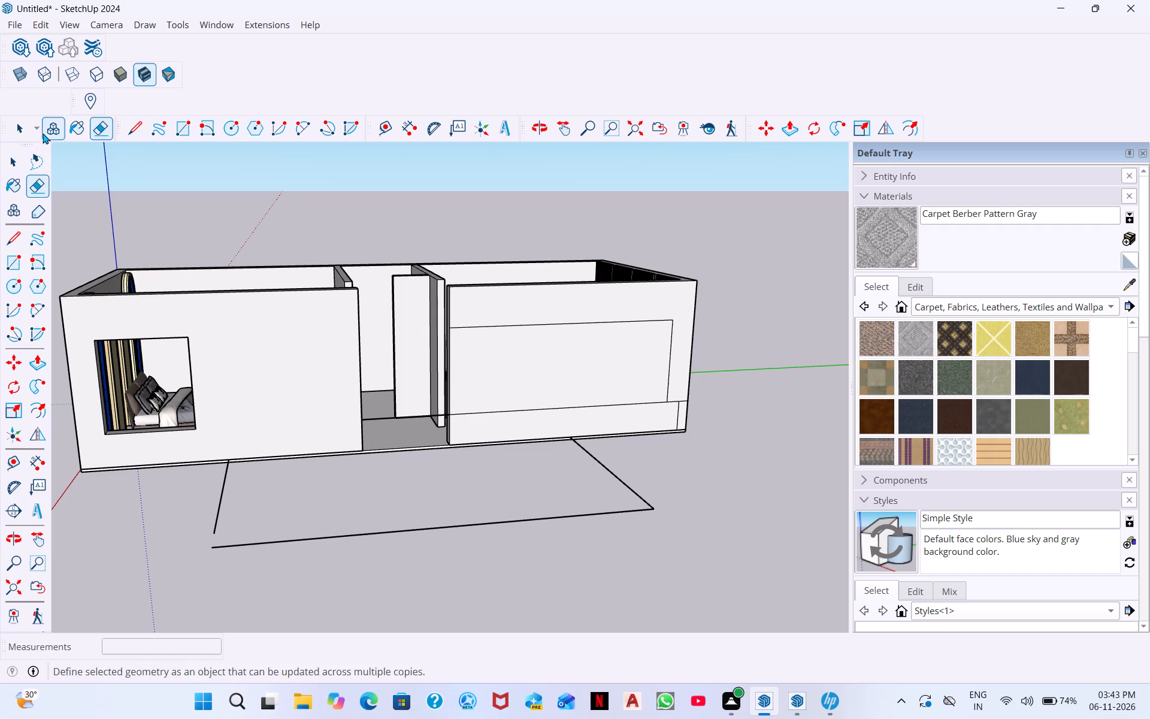
Measure the bedroom window opening's width along its top edge with the Dimension tool, without placing a dimension.
{"action": "left_click", "coordinate": [26, 460]}
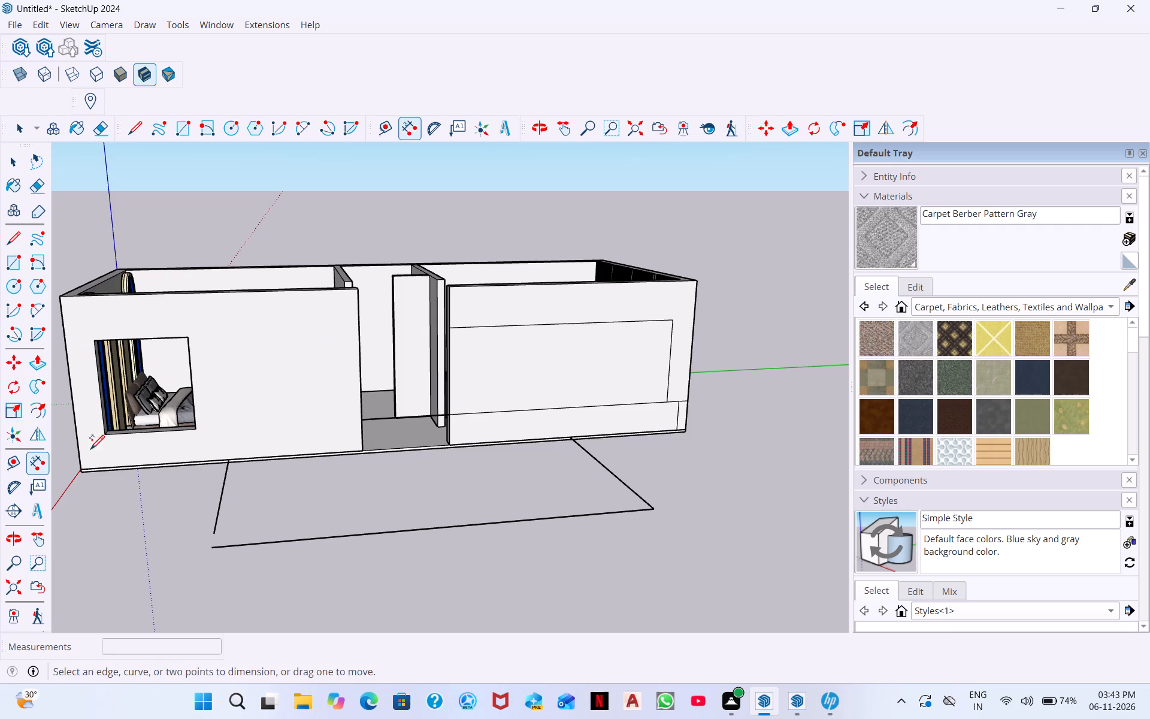
{"action": "scroll", "coordinate": [63, 339], "scroll_direction": "up", "scroll_amount": 3}
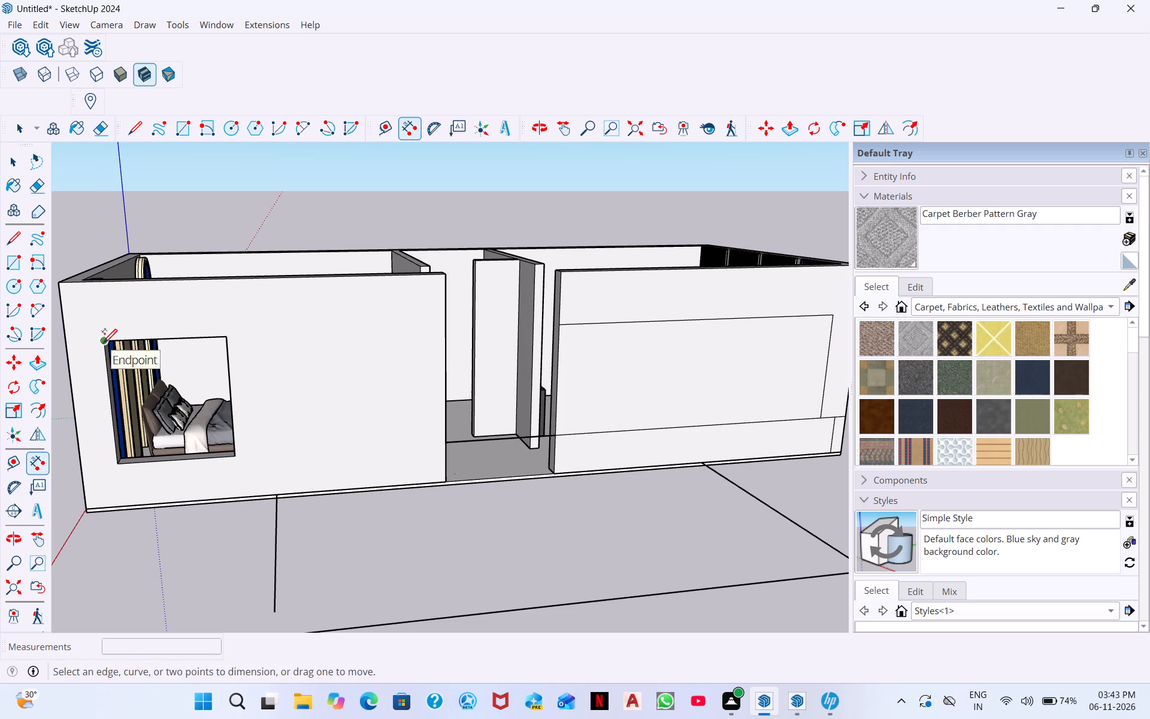
{"action": "left_click", "coordinate": [103, 342]}
{"action": "left_click", "coordinate": [226, 336]}
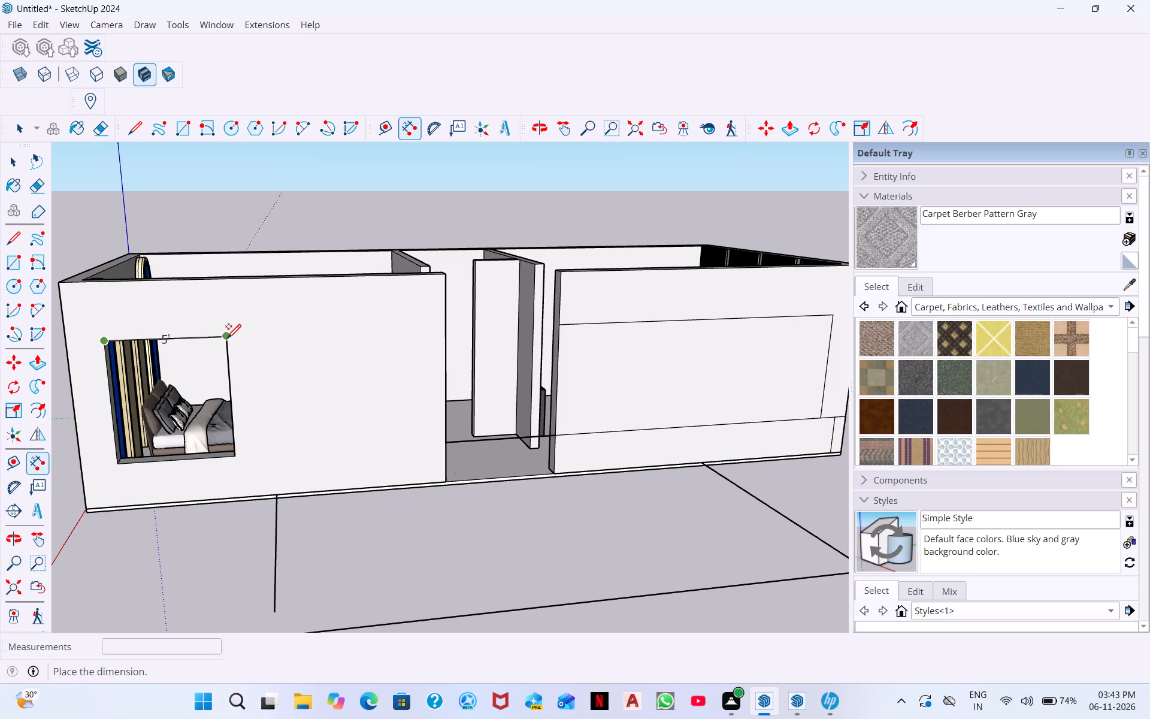
{"action": "key", "text": "ctrl+z"}
{"action": "scroll", "coordinate": [538, 455], "scroll_direction": "down", "scroll_amount": 2}
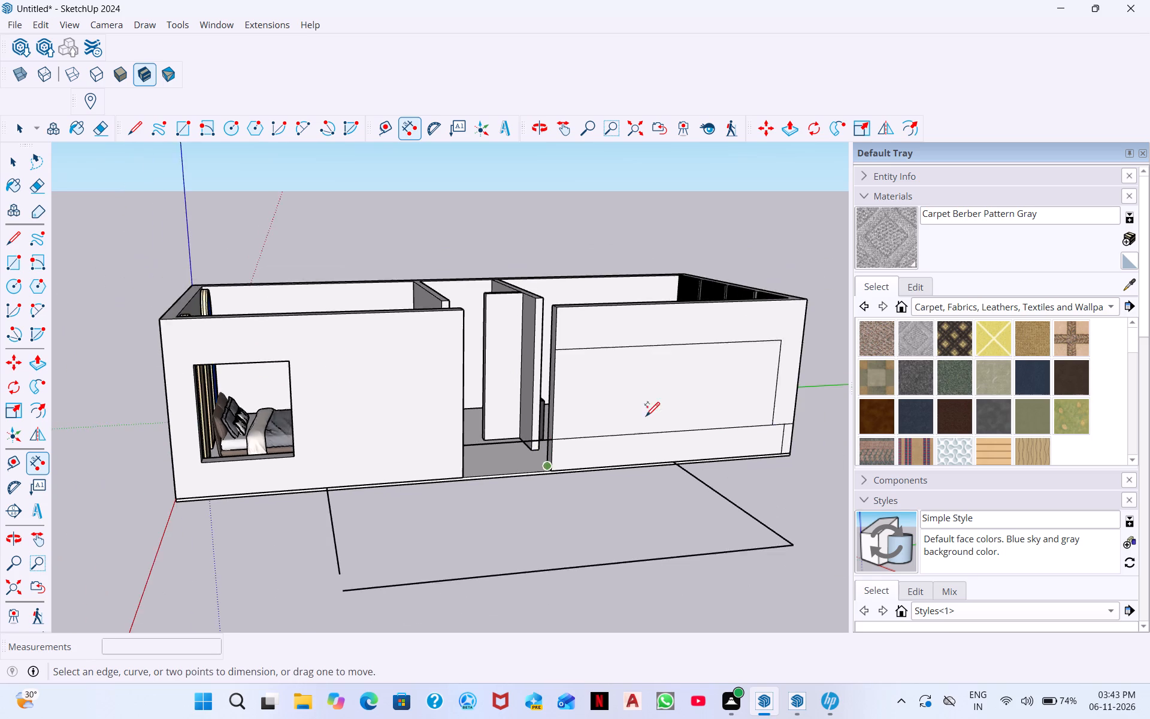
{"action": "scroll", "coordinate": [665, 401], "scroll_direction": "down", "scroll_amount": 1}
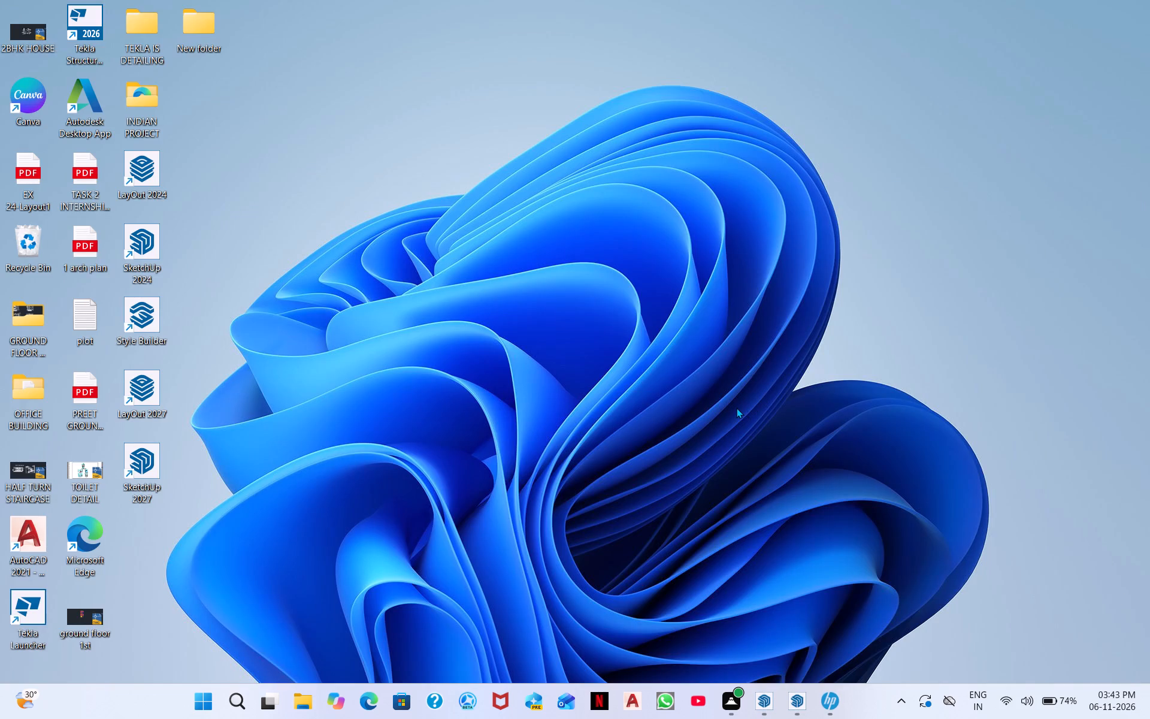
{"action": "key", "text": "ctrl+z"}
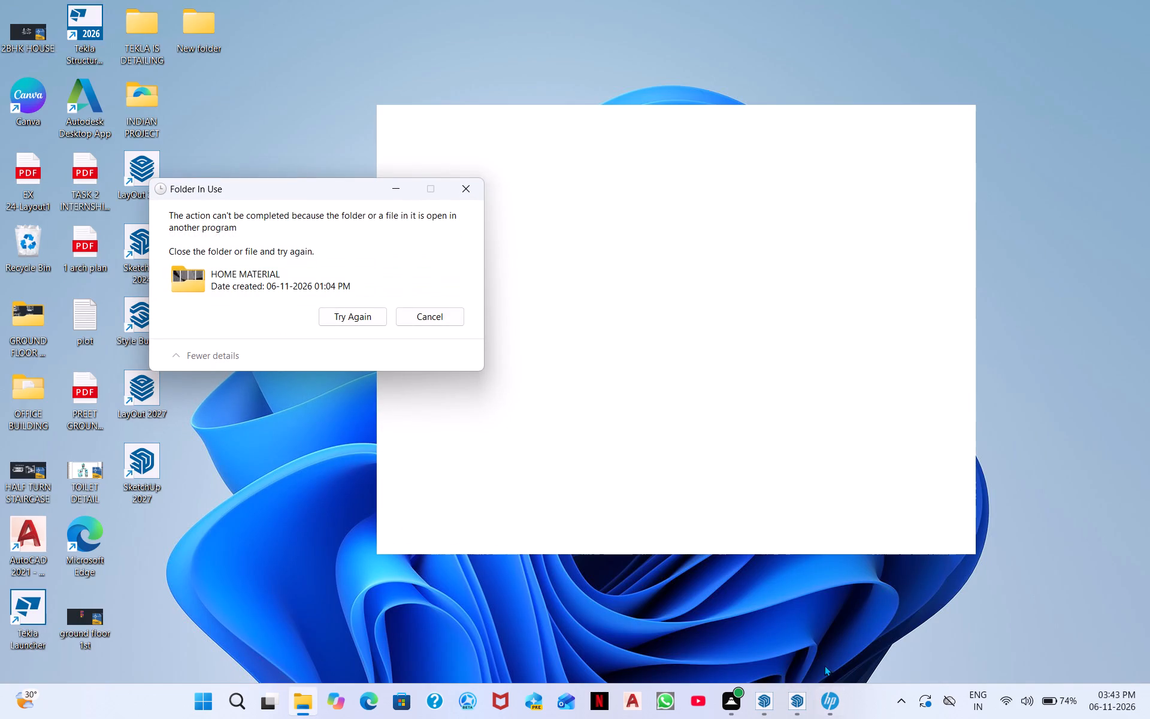
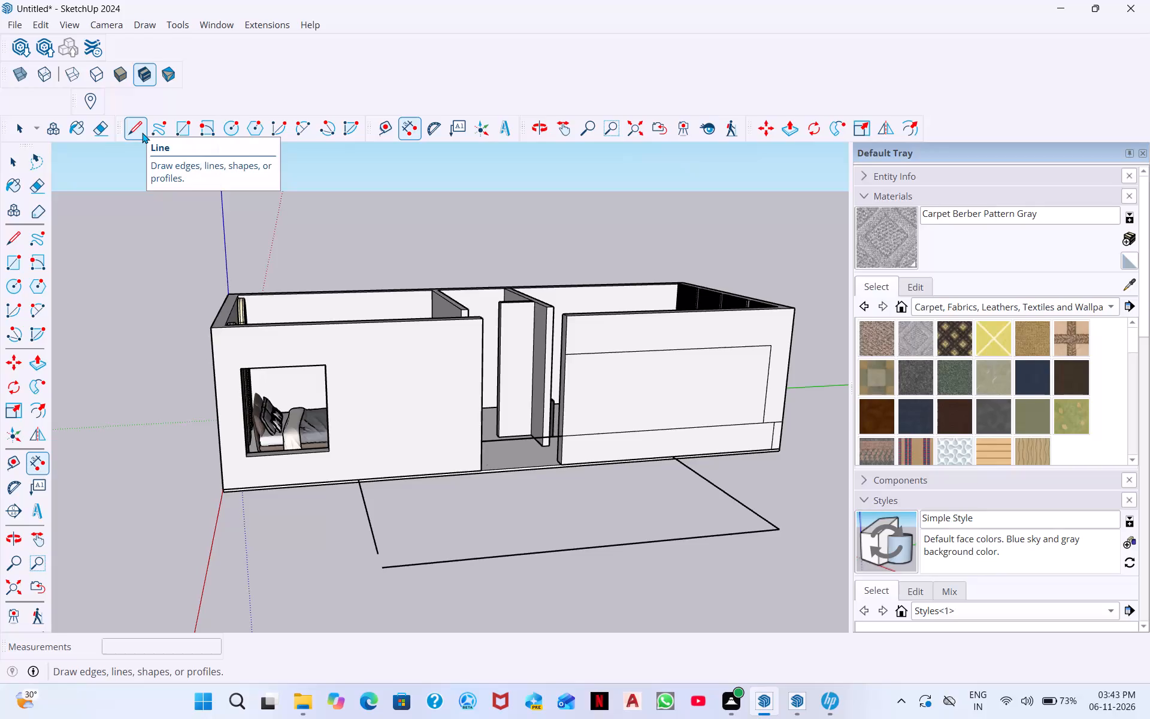
Start saving the model as a SketchUp file in the Documents folder, replacing the default file name with one beginning "task".
{"action": "key", "text": "ctrl+s"}
{"action": "left_click_drag", "start_coordinate": [172, 184], "coordinate": [222, 229]}
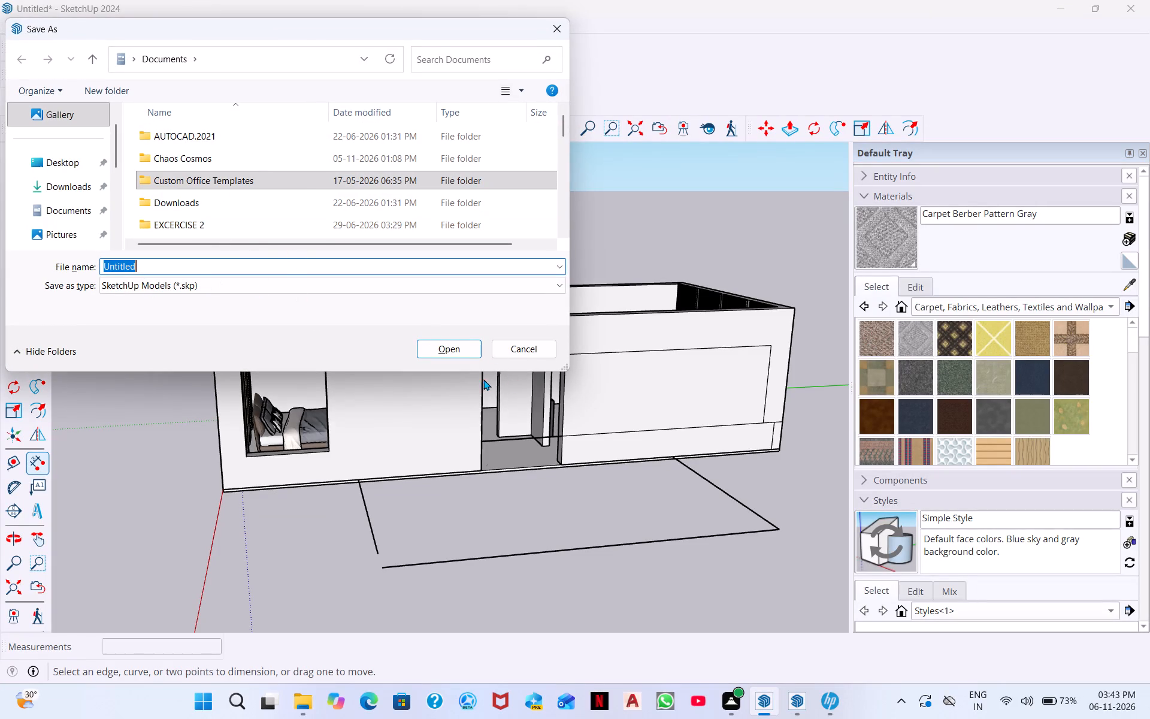
{"action": "key", "text": "BackSpace"}
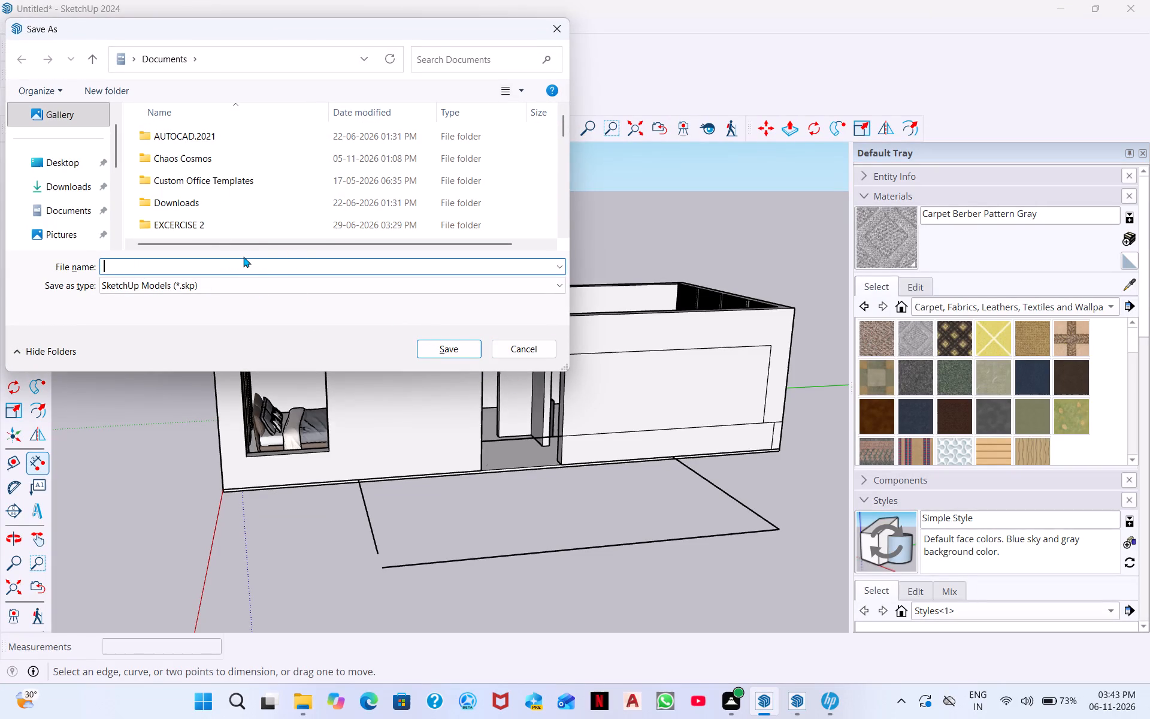
{"action": "type", "text": "task"}
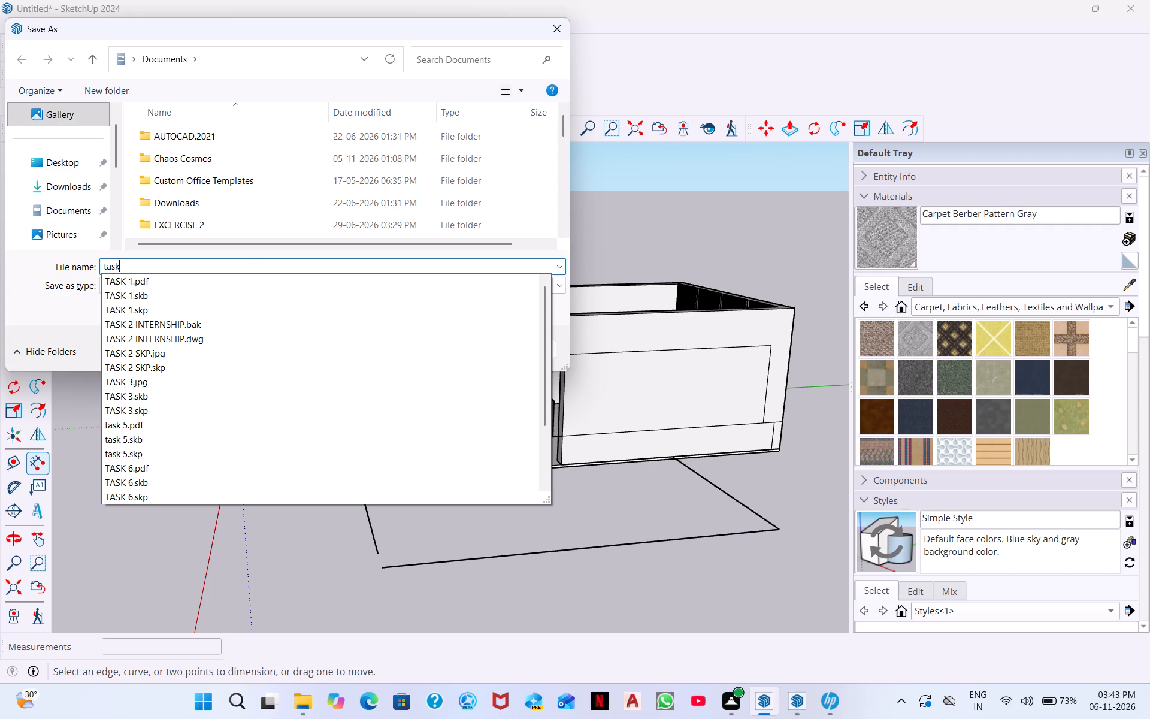
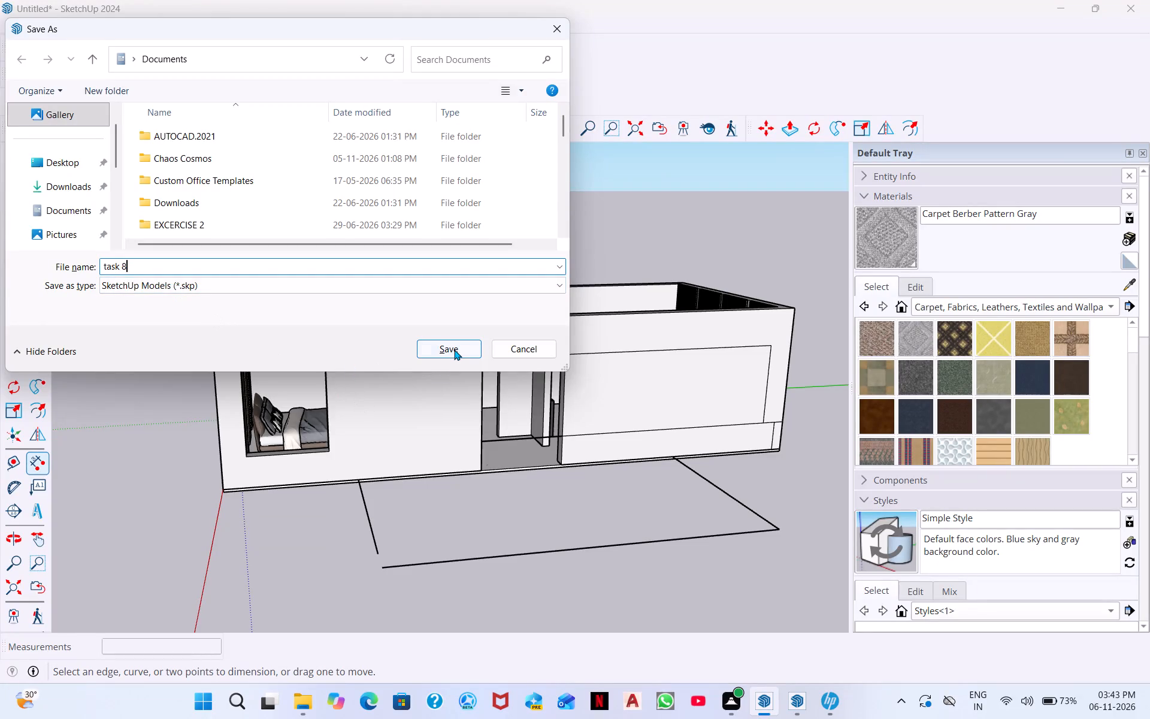
Save the model in the Documents folder as a SketchUp file named task 8.
{"action": "left_click", "coordinate": [454, 349]}
{"action": "scroll", "coordinate": [413, 424], "scroll_direction": "up", "scroll_amount": 2}
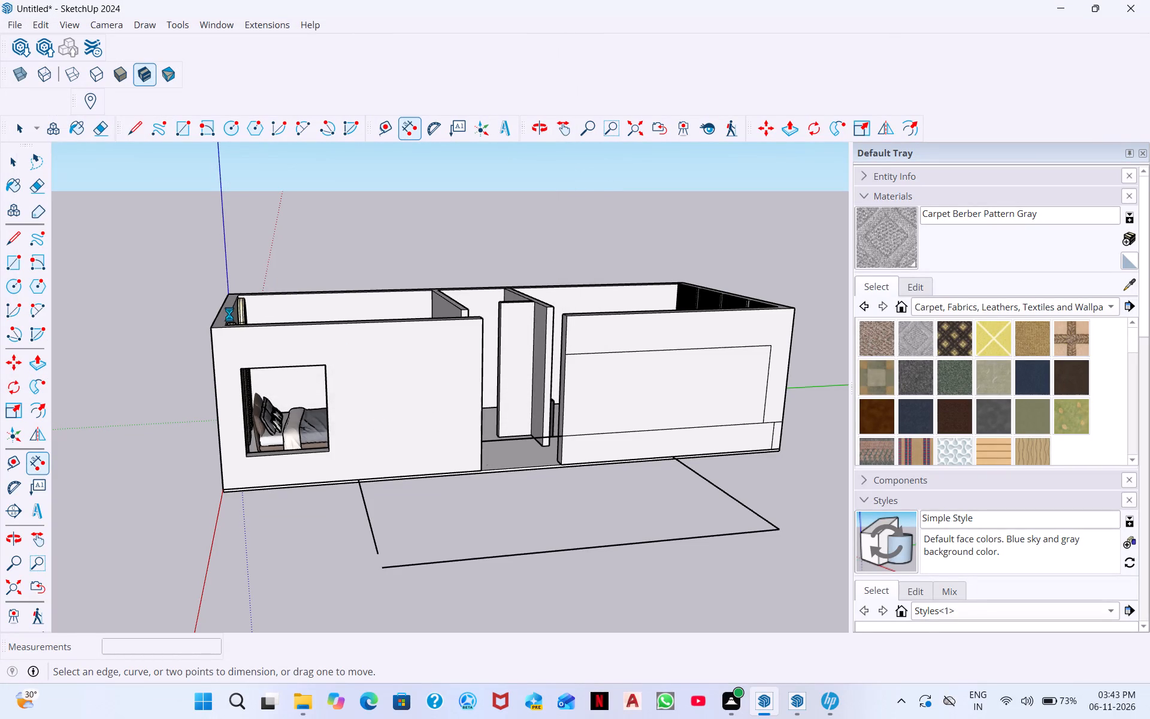
{"action": "key", "text": "space"}
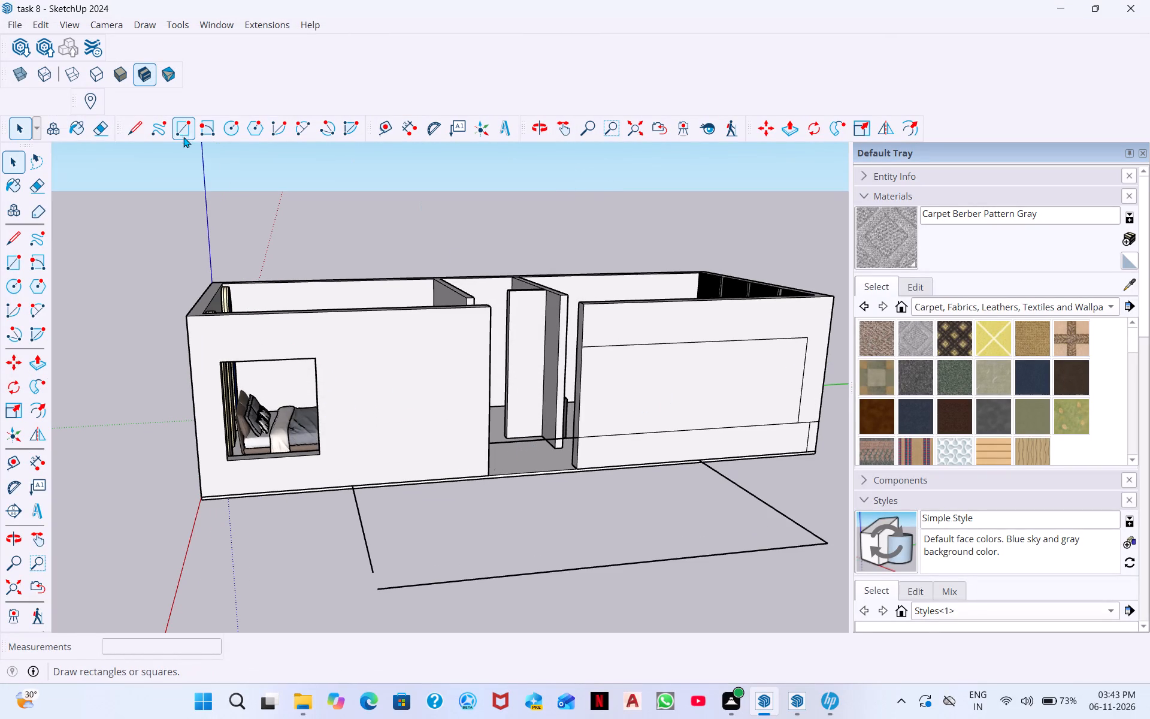
On the living-room front wall, extend the window's side line slightly downward, draw a 5' bottom line and a side line about 6' 2" up to the top line.
{"action": "left_click", "coordinate": [135, 132]}
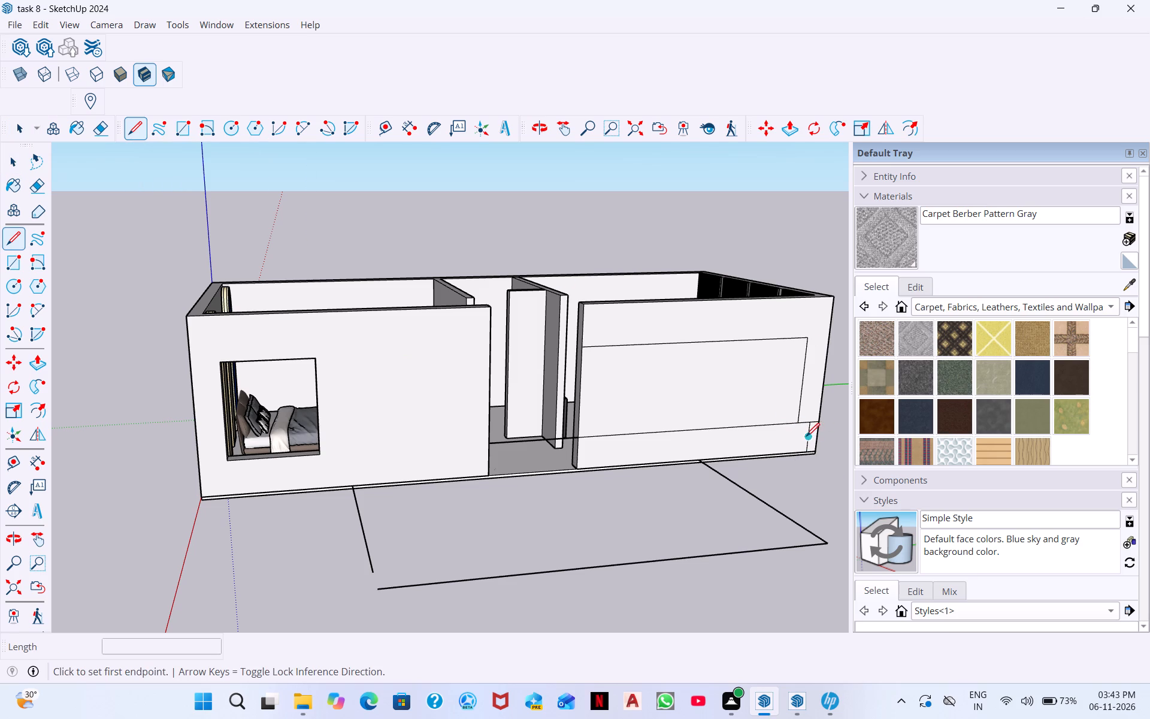
{"action": "scroll", "coordinate": [801, 430], "scroll_direction": "up", "scroll_amount": 7}
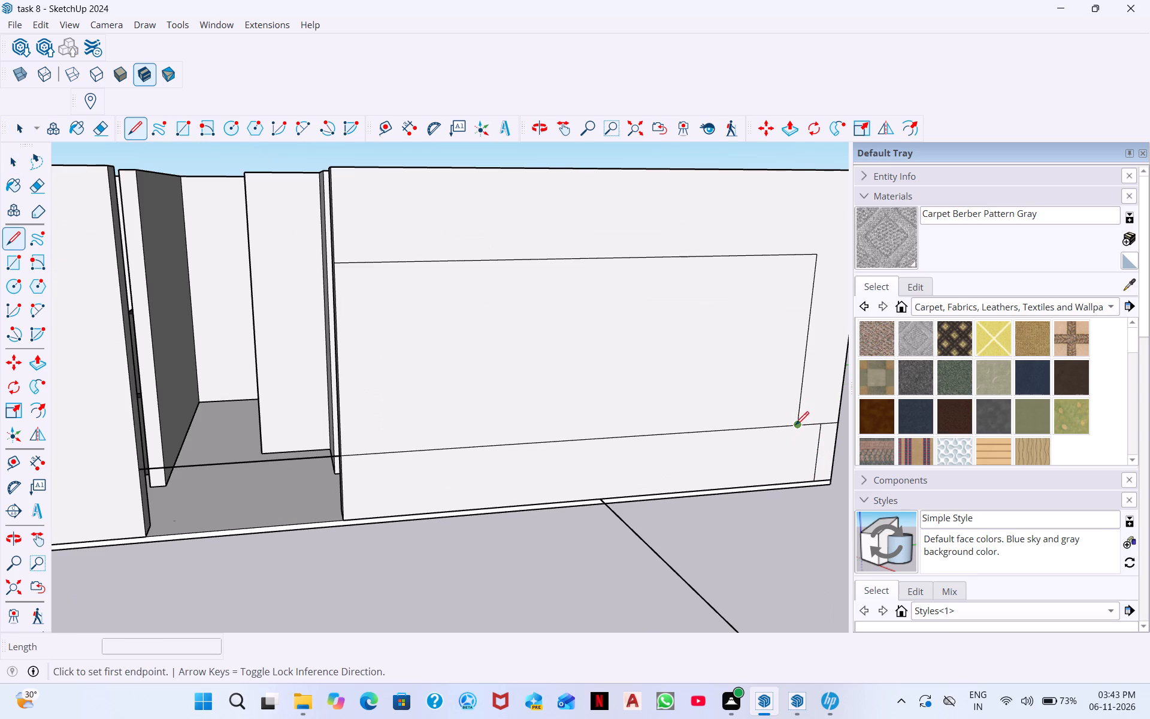
{"action": "left_click_drag", "start_coordinate": [795, 425], "coordinate": [798, 431]}
{"action": "left_click", "coordinate": [800, 447]}
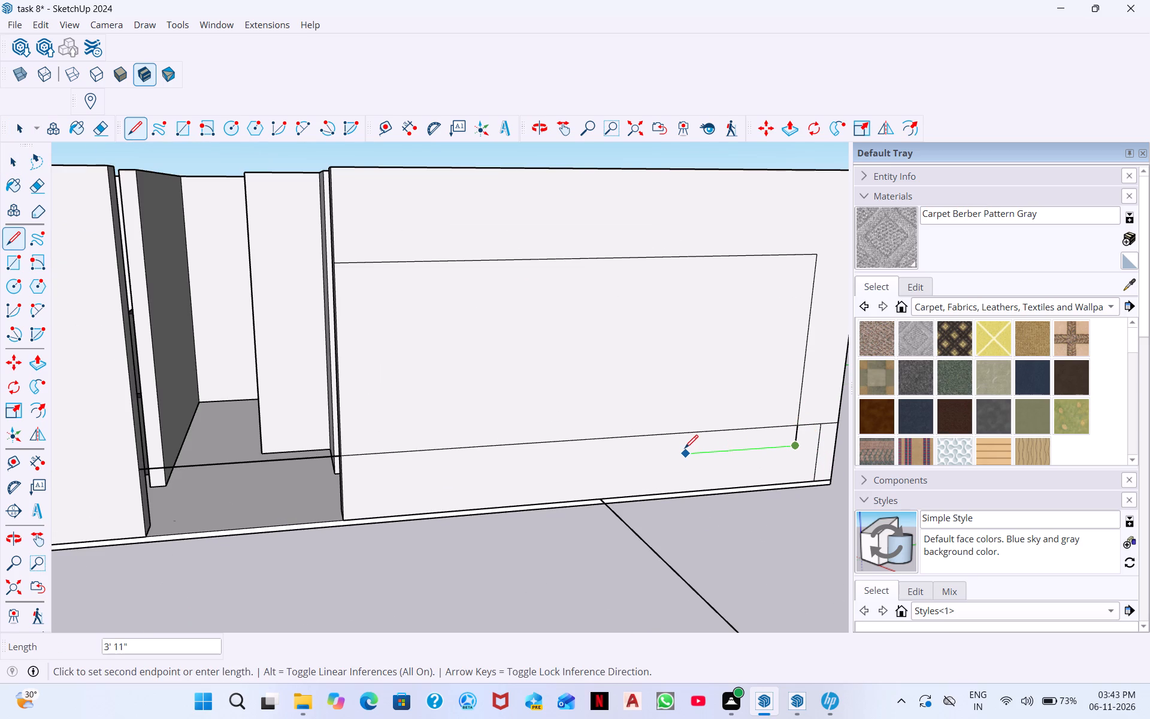
{"action": "key", "text": "5"}
{"action": "key", "text": "apostrophe"}
{"action": "key", "text": "Return"}
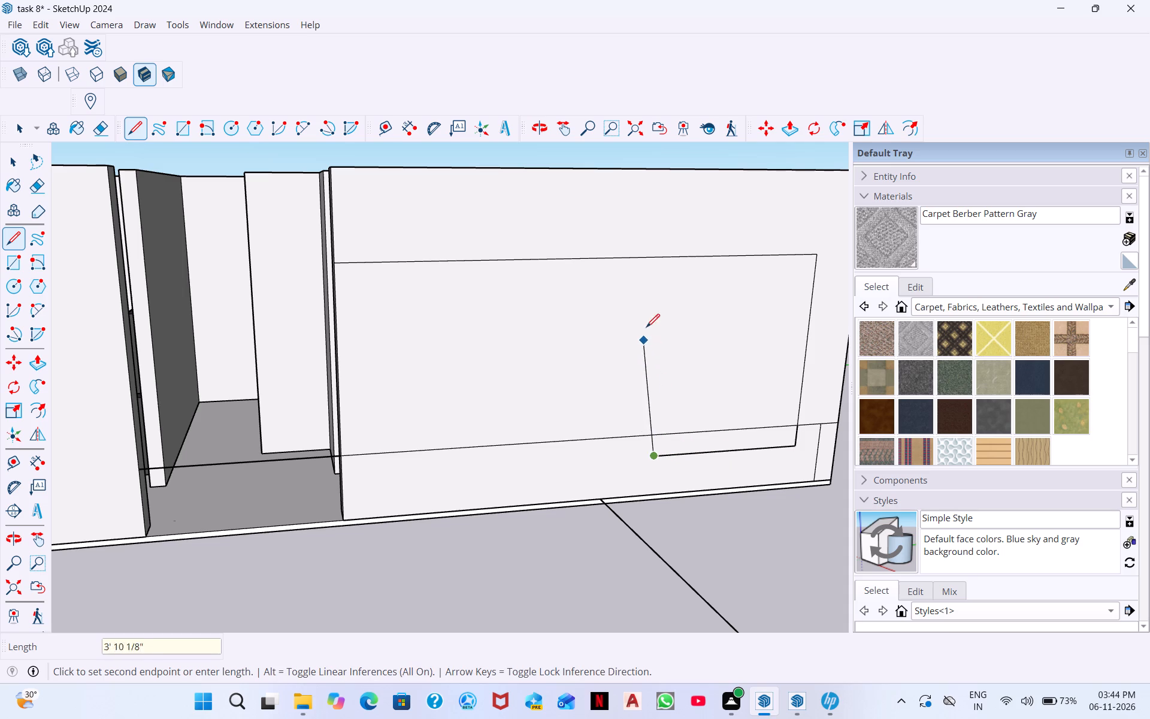
{"action": "left_click", "coordinate": [666, 259]}
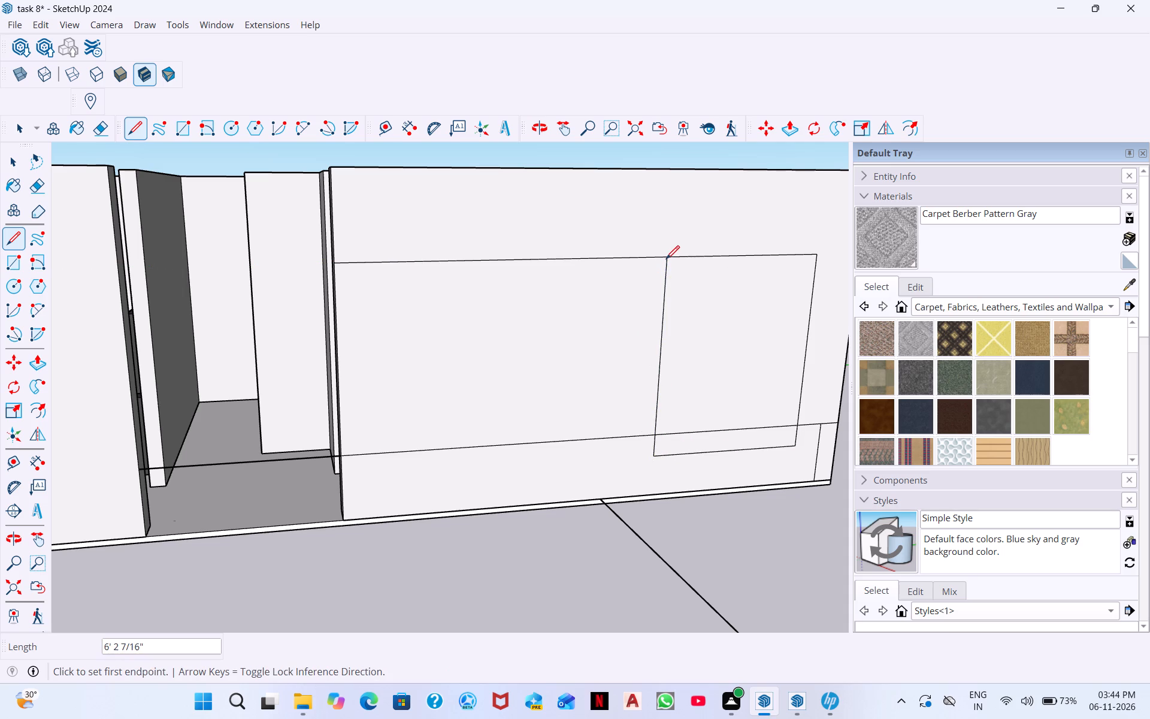
{"action": "key", "text": "Escape"}
Erase the surplus guide lines, the lower 5' line and the overhanging line ends, leaving only a closed window outline on the living-room front wall.
{"action": "left_click", "coordinate": [102, 136]}
{"action": "left_click", "coordinate": [282, 460]}
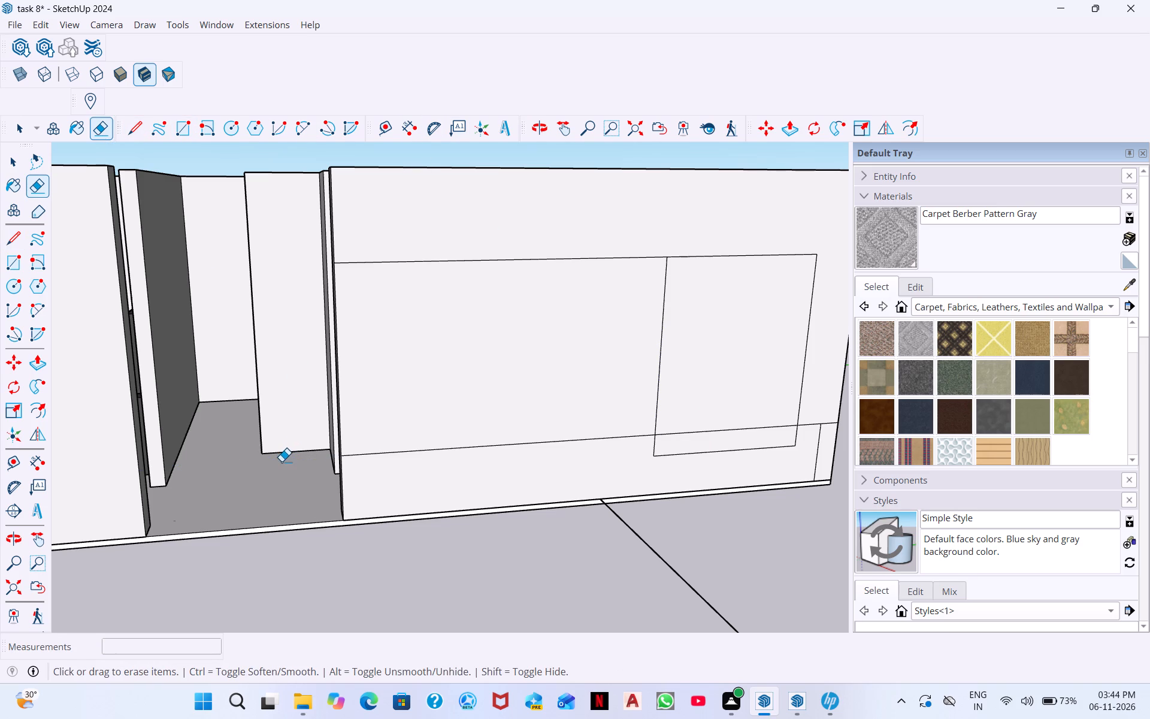
{"action": "left_click_drag", "start_coordinate": [393, 451], "coordinate": [393, 473]}
{"action": "left_click_drag", "start_coordinate": [445, 248], "coordinate": [444, 292]}
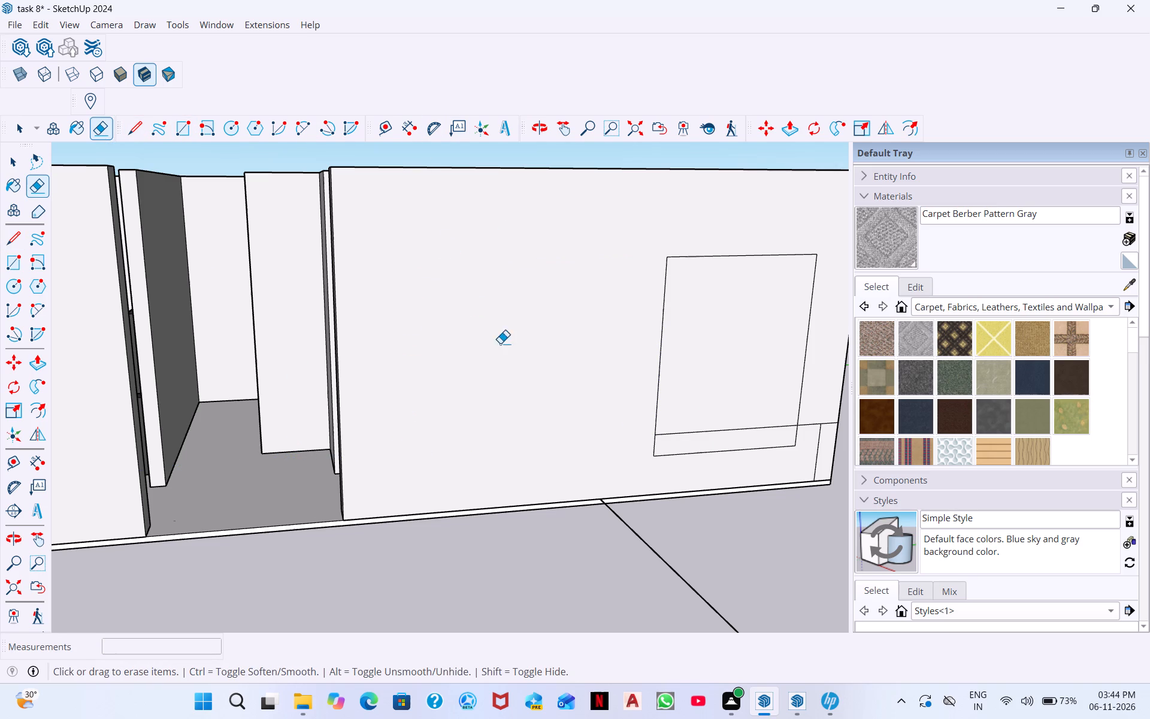
{"action": "left_click_drag", "start_coordinate": [726, 454], "coordinate": [723, 469]}
{"action": "left_click_drag", "start_coordinate": [715, 444], "coordinate": [709, 466]}
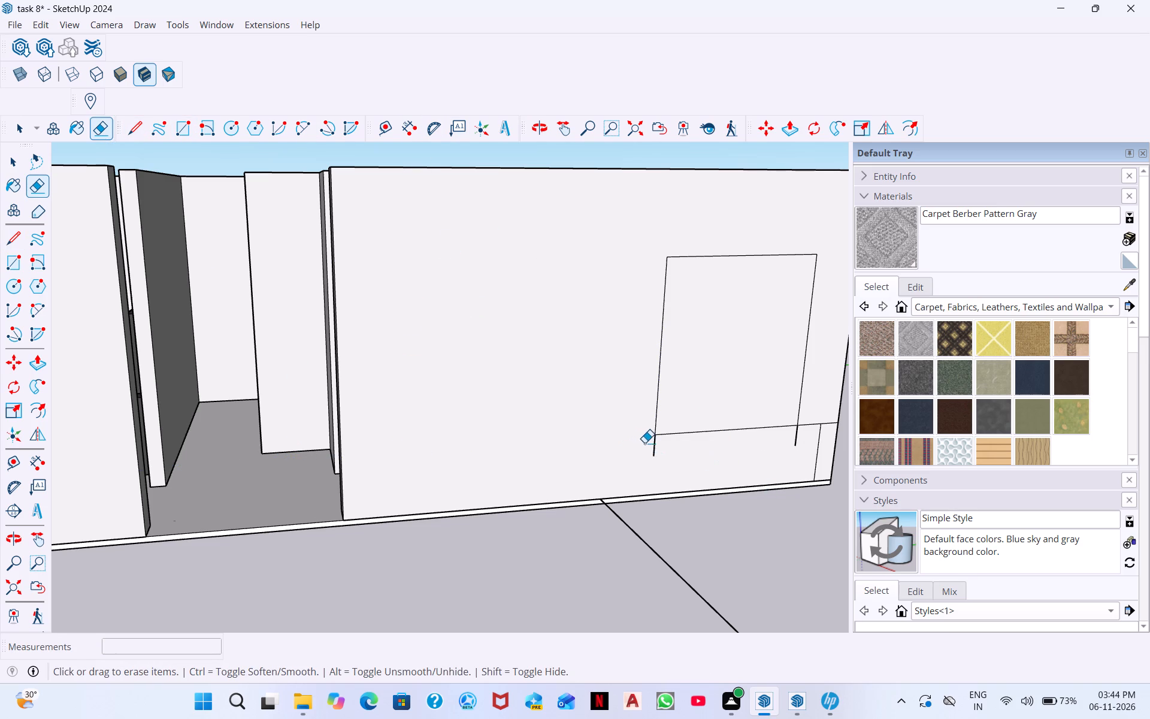
{"action": "left_click_drag", "start_coordinate": [644, 443], "coordinate": [656, 451]}
{"action": "left_click", "coordinate": [798, 434]}
{"action": "left_click_drag", "start_coordinate": [824, 421], "coordinate": [816, 443]}
{"action": "scroll", "coordinate": [795, 407], "scroll_direction": "down", "scroll_amount": 7}
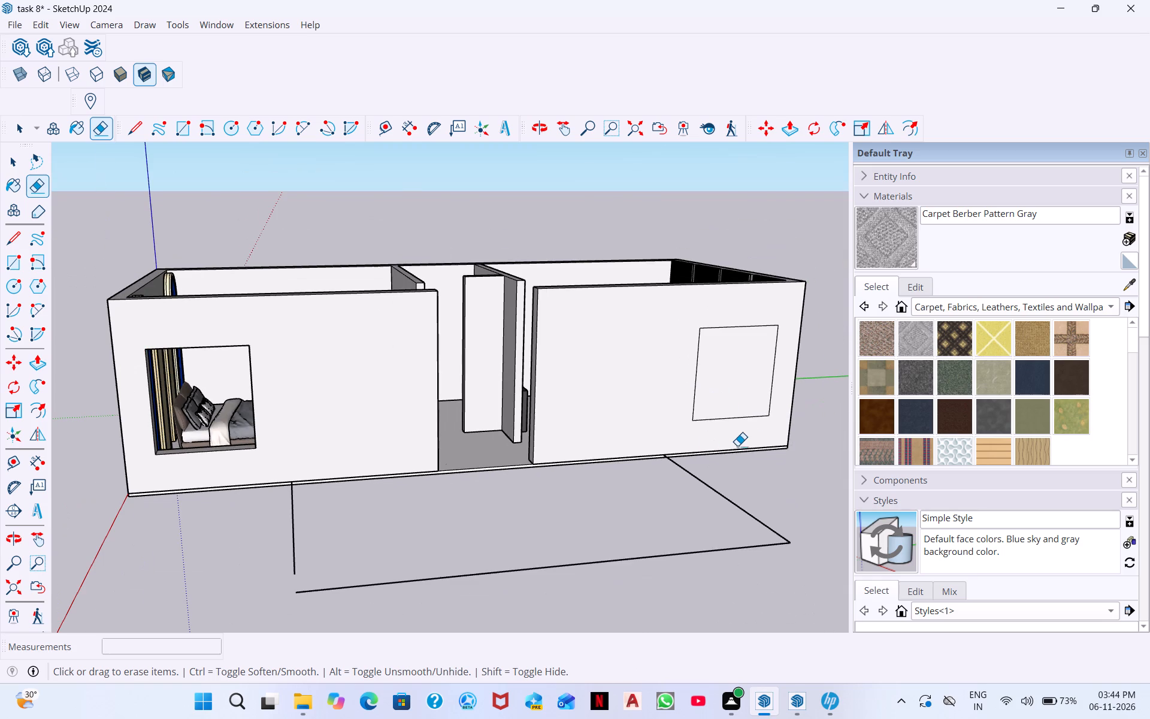
{"action": "key", "text": "space"}
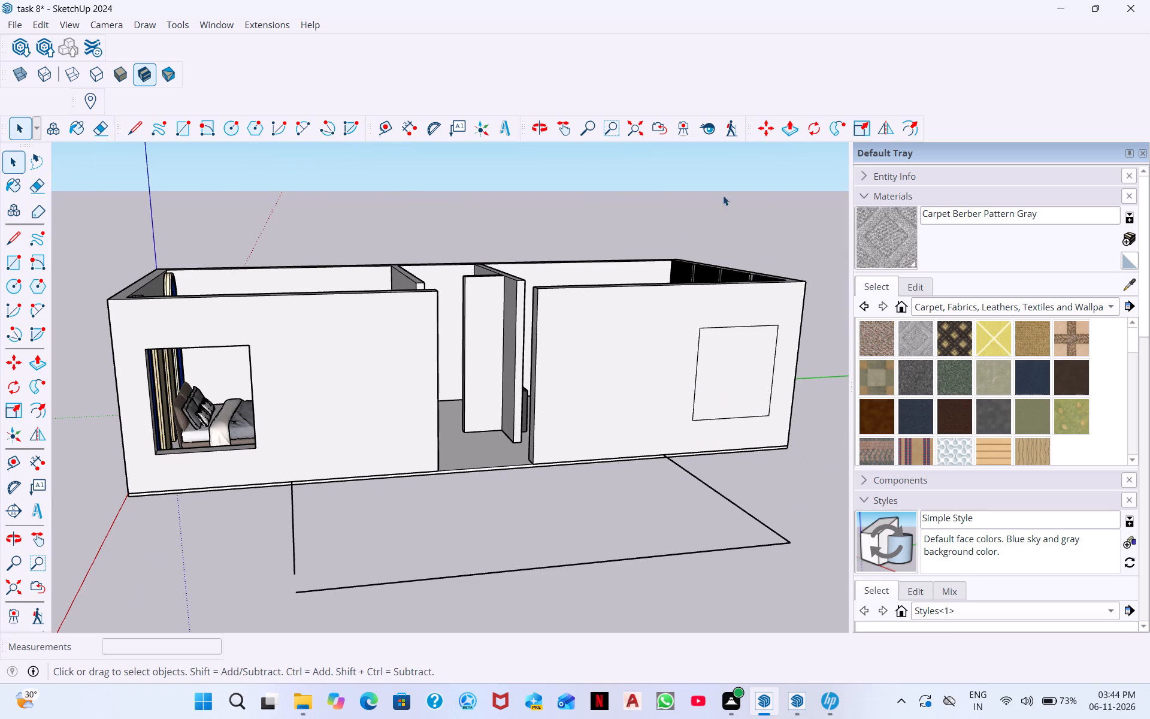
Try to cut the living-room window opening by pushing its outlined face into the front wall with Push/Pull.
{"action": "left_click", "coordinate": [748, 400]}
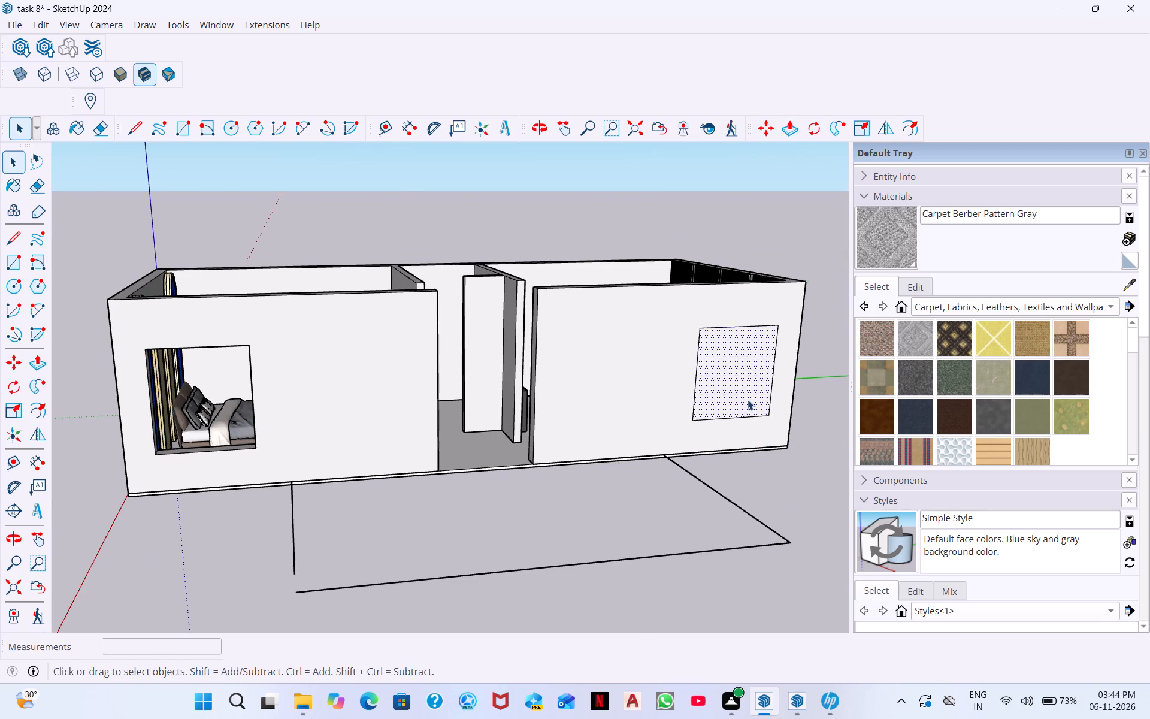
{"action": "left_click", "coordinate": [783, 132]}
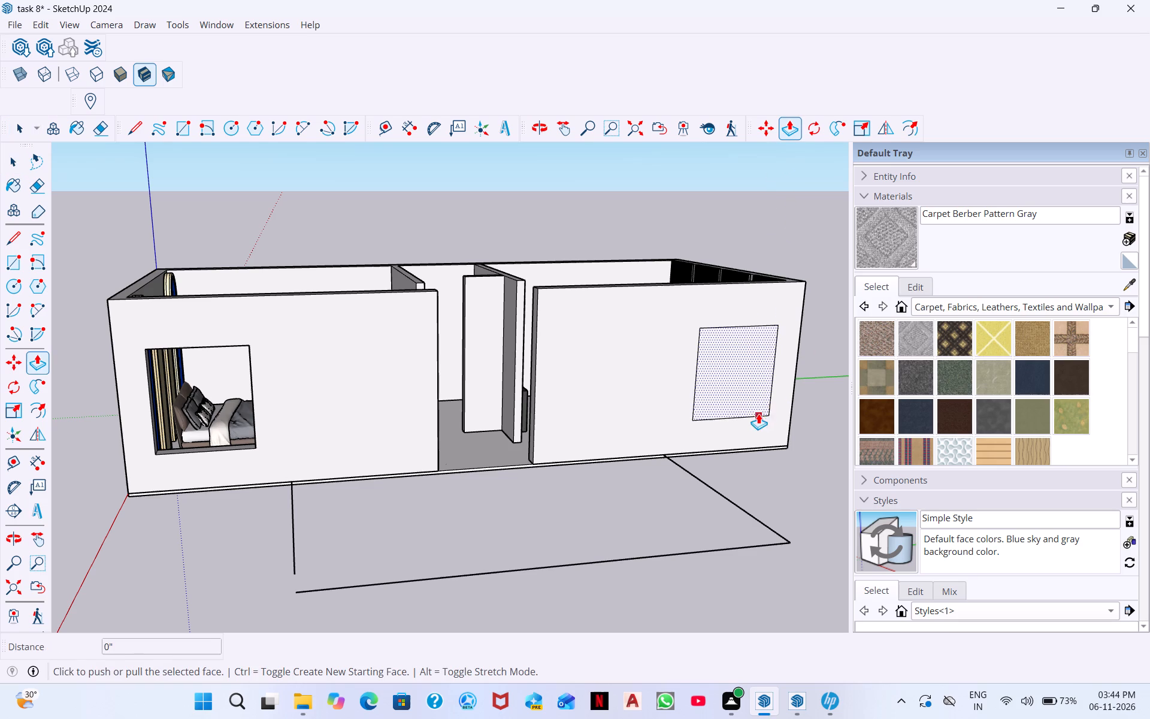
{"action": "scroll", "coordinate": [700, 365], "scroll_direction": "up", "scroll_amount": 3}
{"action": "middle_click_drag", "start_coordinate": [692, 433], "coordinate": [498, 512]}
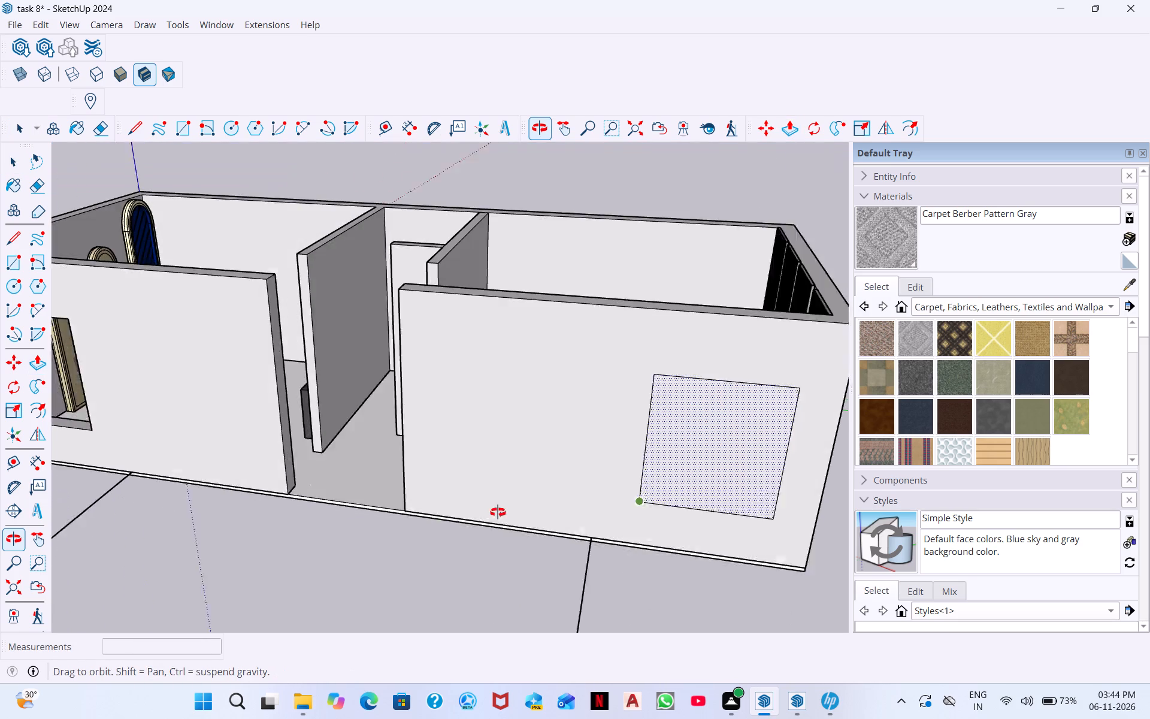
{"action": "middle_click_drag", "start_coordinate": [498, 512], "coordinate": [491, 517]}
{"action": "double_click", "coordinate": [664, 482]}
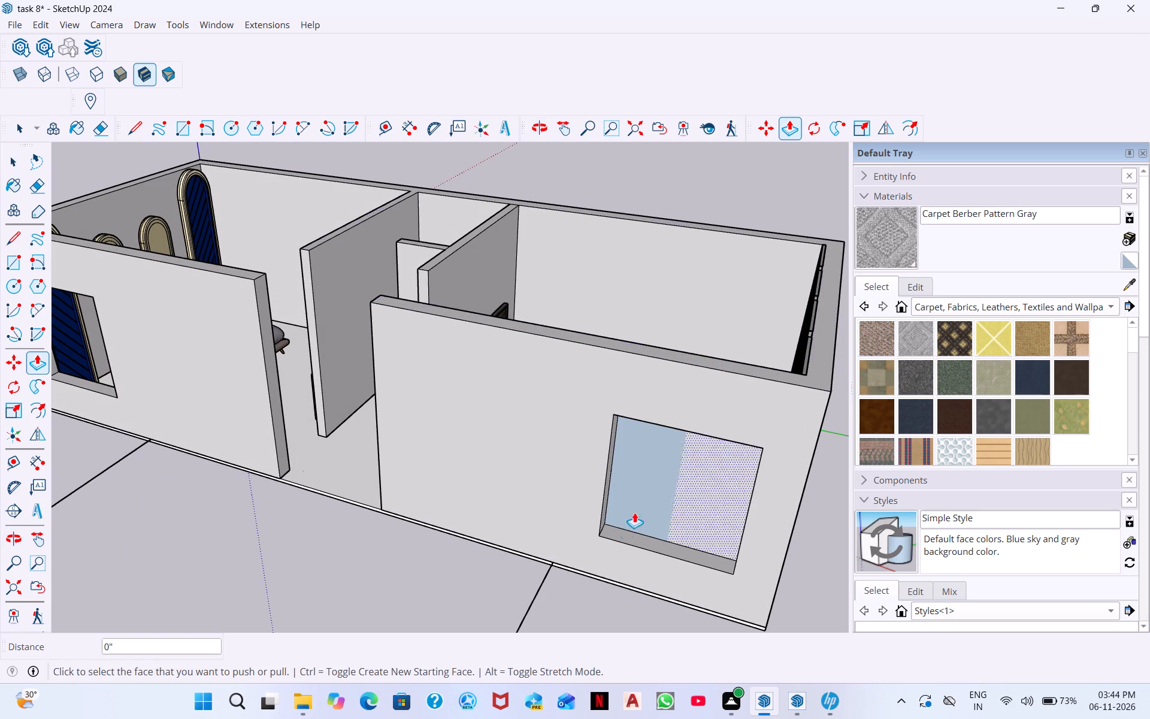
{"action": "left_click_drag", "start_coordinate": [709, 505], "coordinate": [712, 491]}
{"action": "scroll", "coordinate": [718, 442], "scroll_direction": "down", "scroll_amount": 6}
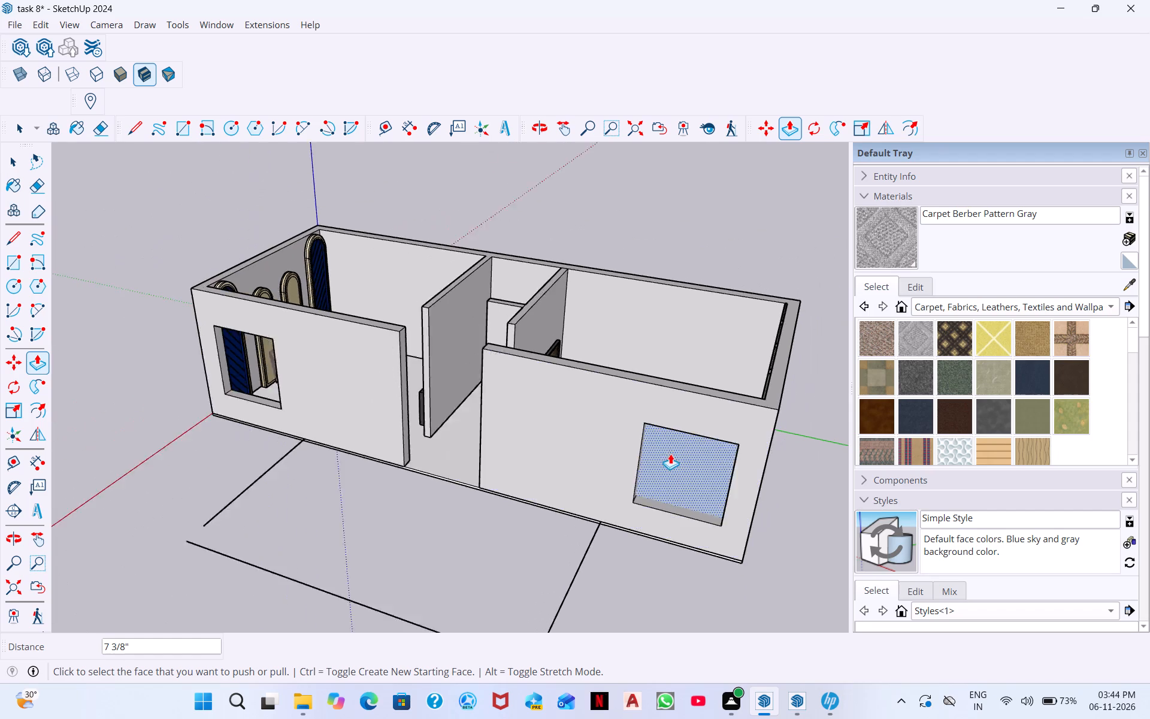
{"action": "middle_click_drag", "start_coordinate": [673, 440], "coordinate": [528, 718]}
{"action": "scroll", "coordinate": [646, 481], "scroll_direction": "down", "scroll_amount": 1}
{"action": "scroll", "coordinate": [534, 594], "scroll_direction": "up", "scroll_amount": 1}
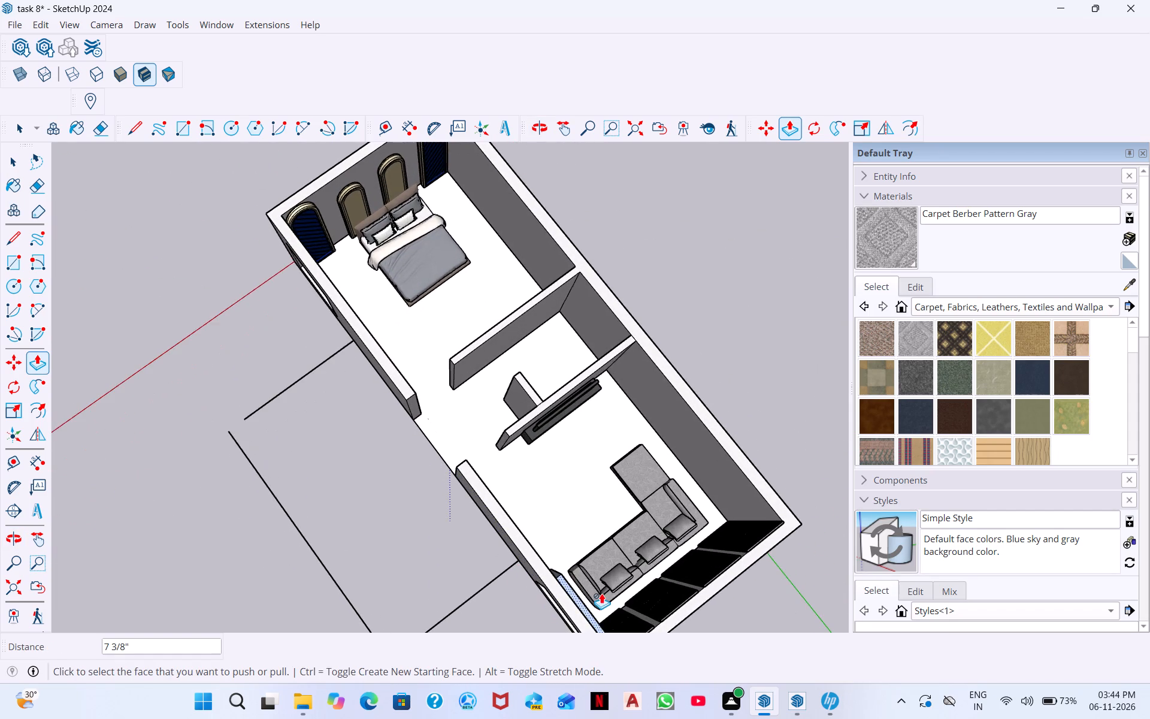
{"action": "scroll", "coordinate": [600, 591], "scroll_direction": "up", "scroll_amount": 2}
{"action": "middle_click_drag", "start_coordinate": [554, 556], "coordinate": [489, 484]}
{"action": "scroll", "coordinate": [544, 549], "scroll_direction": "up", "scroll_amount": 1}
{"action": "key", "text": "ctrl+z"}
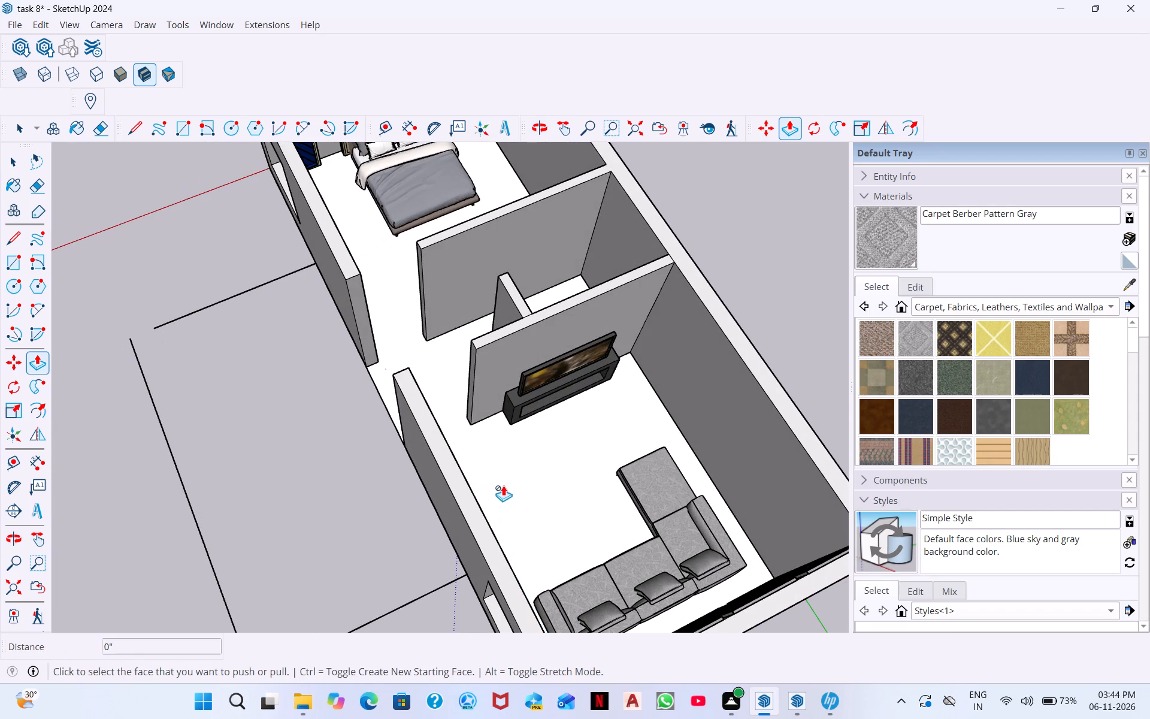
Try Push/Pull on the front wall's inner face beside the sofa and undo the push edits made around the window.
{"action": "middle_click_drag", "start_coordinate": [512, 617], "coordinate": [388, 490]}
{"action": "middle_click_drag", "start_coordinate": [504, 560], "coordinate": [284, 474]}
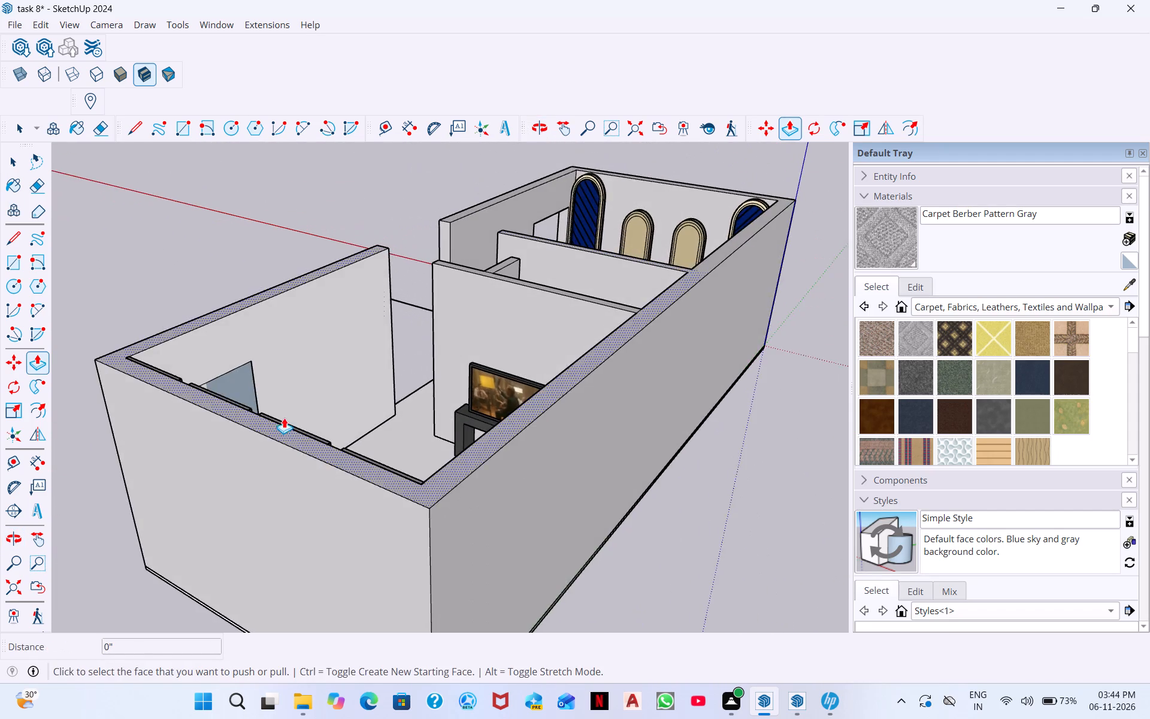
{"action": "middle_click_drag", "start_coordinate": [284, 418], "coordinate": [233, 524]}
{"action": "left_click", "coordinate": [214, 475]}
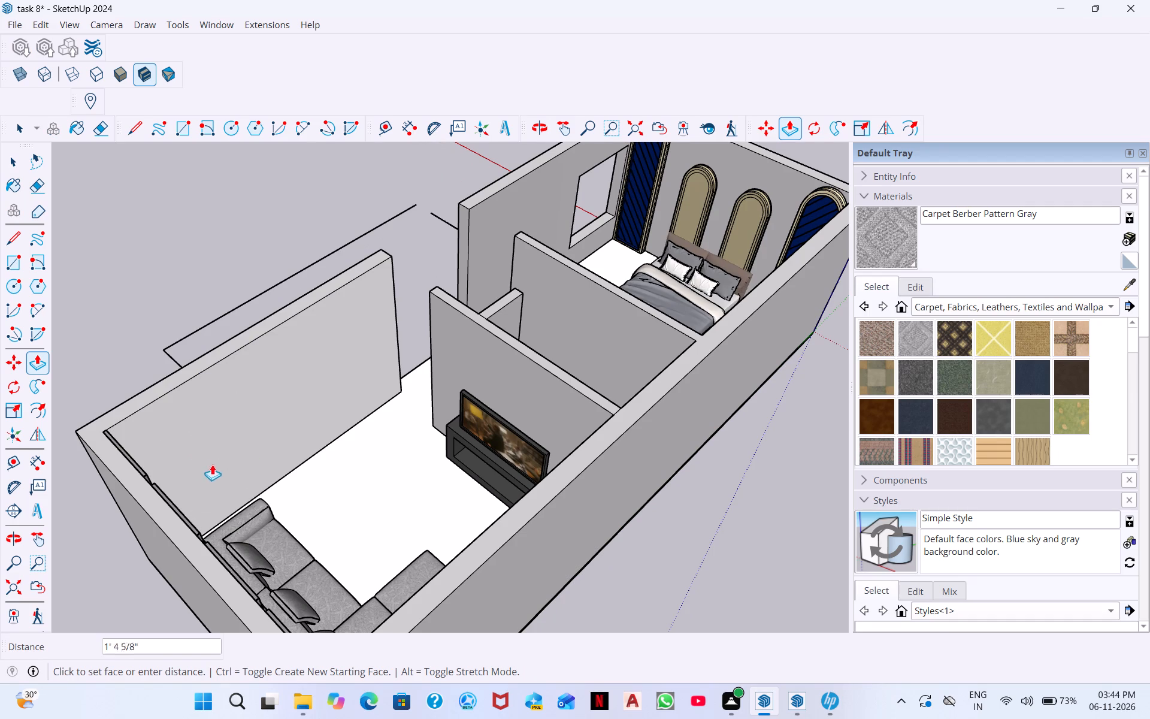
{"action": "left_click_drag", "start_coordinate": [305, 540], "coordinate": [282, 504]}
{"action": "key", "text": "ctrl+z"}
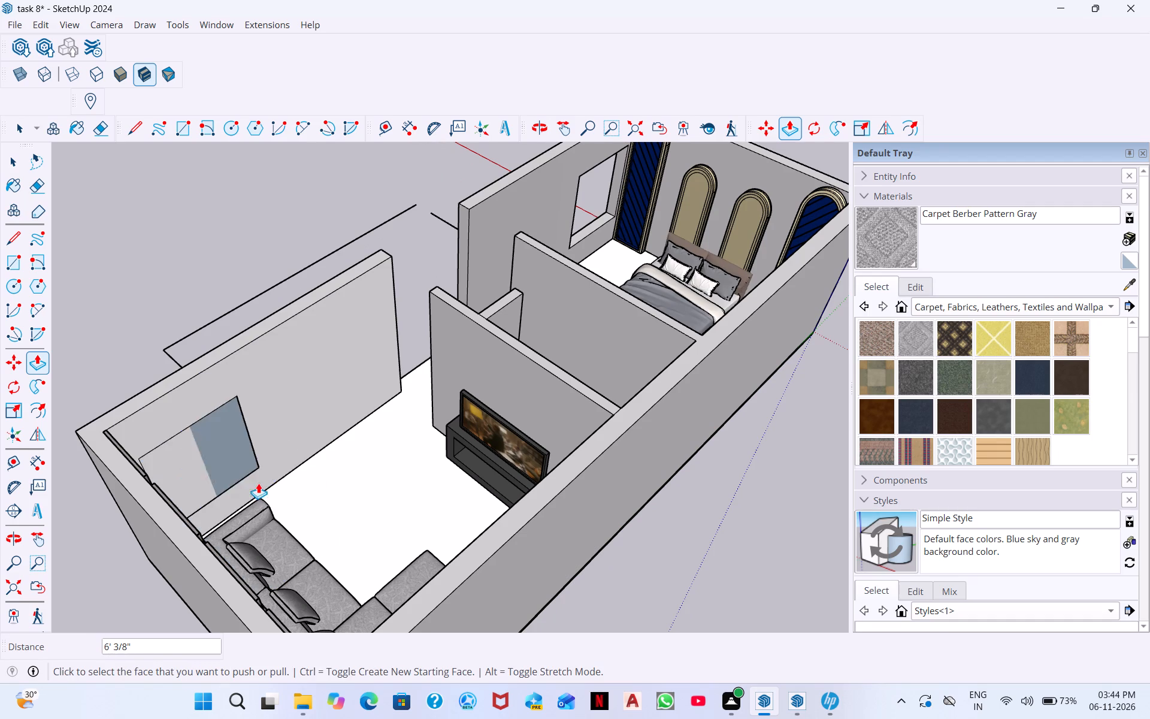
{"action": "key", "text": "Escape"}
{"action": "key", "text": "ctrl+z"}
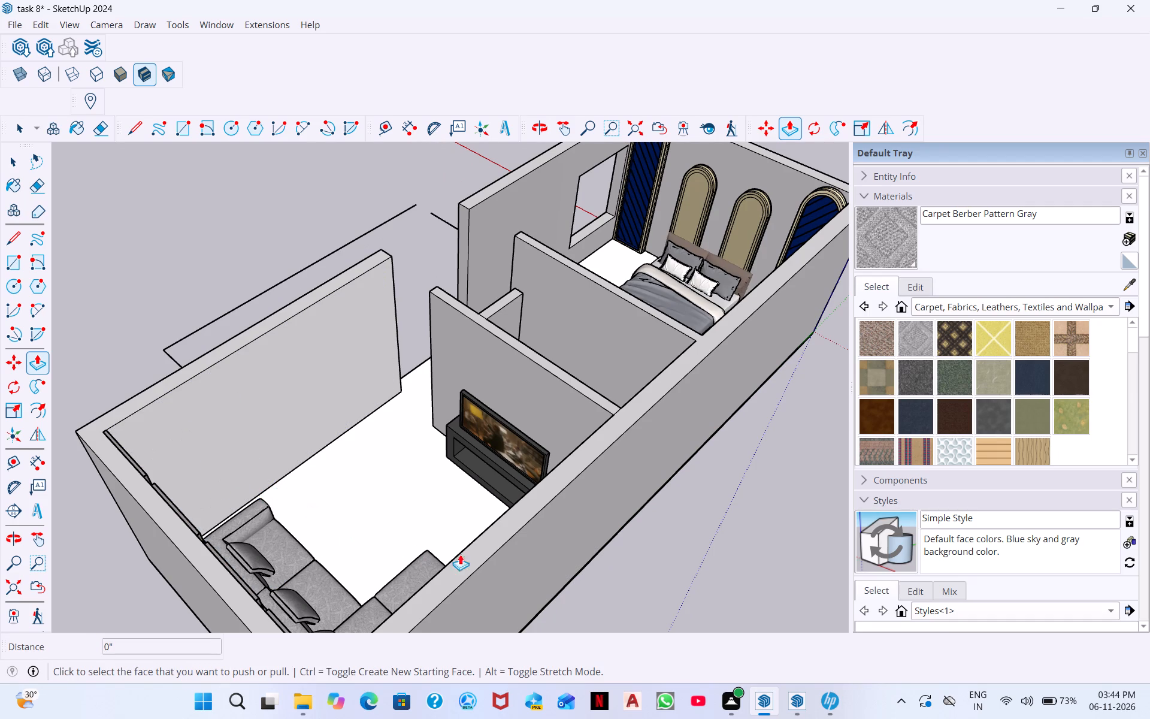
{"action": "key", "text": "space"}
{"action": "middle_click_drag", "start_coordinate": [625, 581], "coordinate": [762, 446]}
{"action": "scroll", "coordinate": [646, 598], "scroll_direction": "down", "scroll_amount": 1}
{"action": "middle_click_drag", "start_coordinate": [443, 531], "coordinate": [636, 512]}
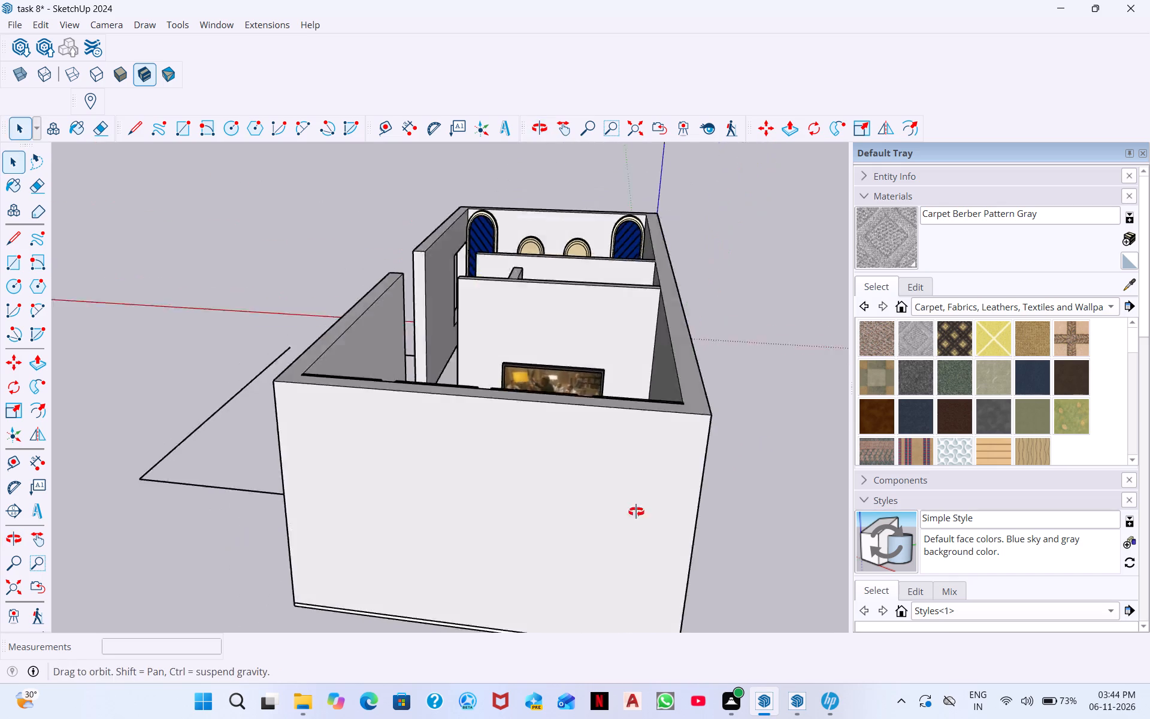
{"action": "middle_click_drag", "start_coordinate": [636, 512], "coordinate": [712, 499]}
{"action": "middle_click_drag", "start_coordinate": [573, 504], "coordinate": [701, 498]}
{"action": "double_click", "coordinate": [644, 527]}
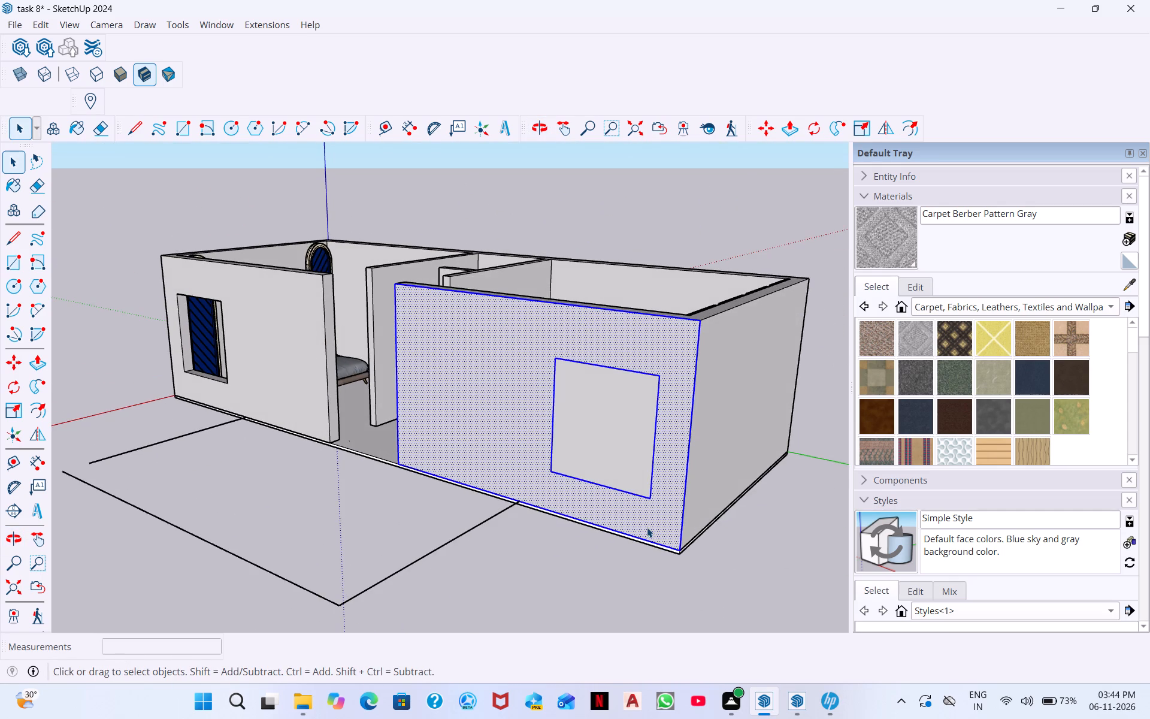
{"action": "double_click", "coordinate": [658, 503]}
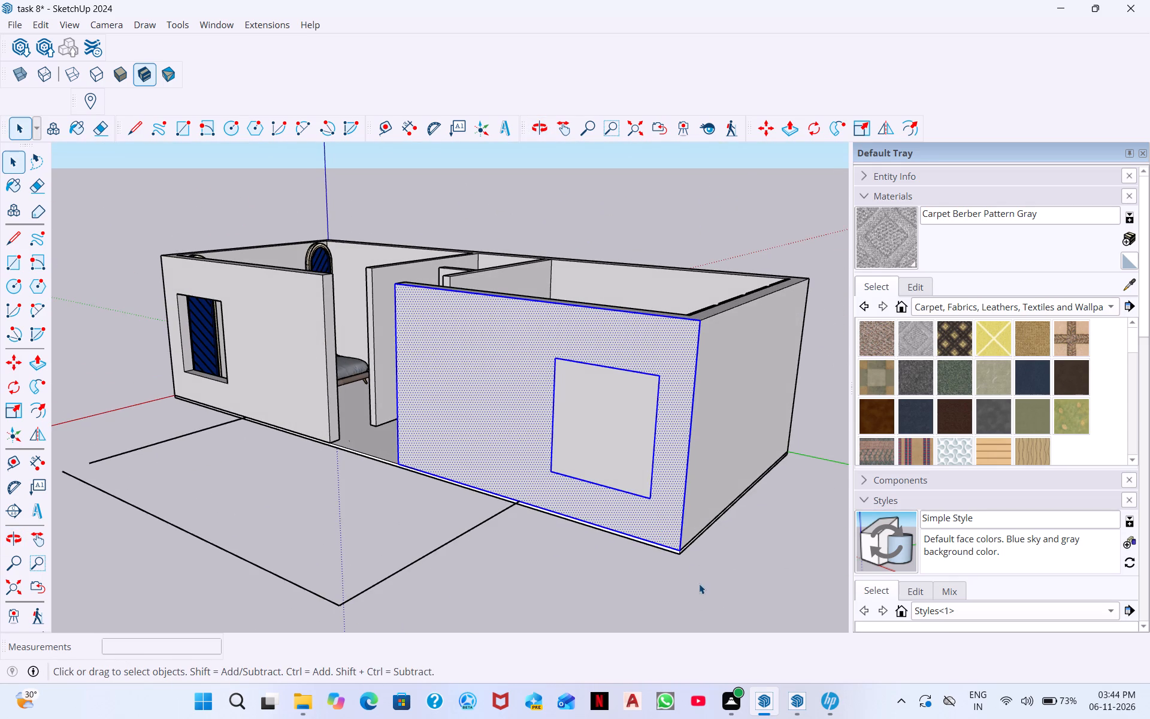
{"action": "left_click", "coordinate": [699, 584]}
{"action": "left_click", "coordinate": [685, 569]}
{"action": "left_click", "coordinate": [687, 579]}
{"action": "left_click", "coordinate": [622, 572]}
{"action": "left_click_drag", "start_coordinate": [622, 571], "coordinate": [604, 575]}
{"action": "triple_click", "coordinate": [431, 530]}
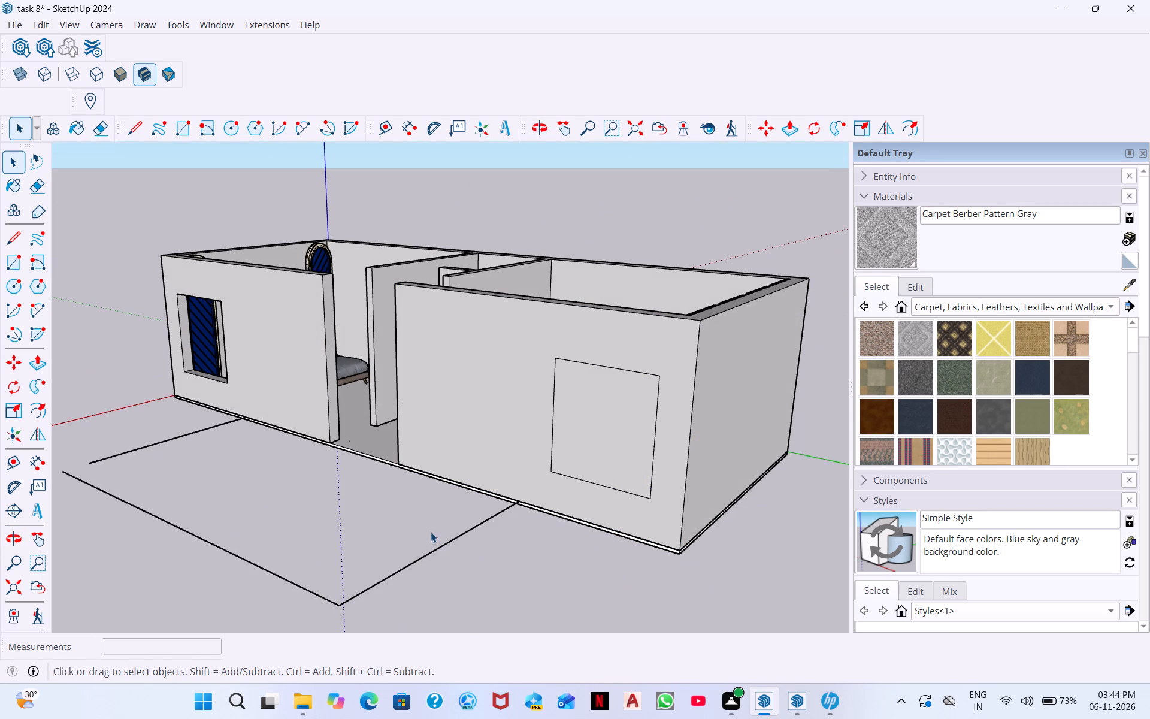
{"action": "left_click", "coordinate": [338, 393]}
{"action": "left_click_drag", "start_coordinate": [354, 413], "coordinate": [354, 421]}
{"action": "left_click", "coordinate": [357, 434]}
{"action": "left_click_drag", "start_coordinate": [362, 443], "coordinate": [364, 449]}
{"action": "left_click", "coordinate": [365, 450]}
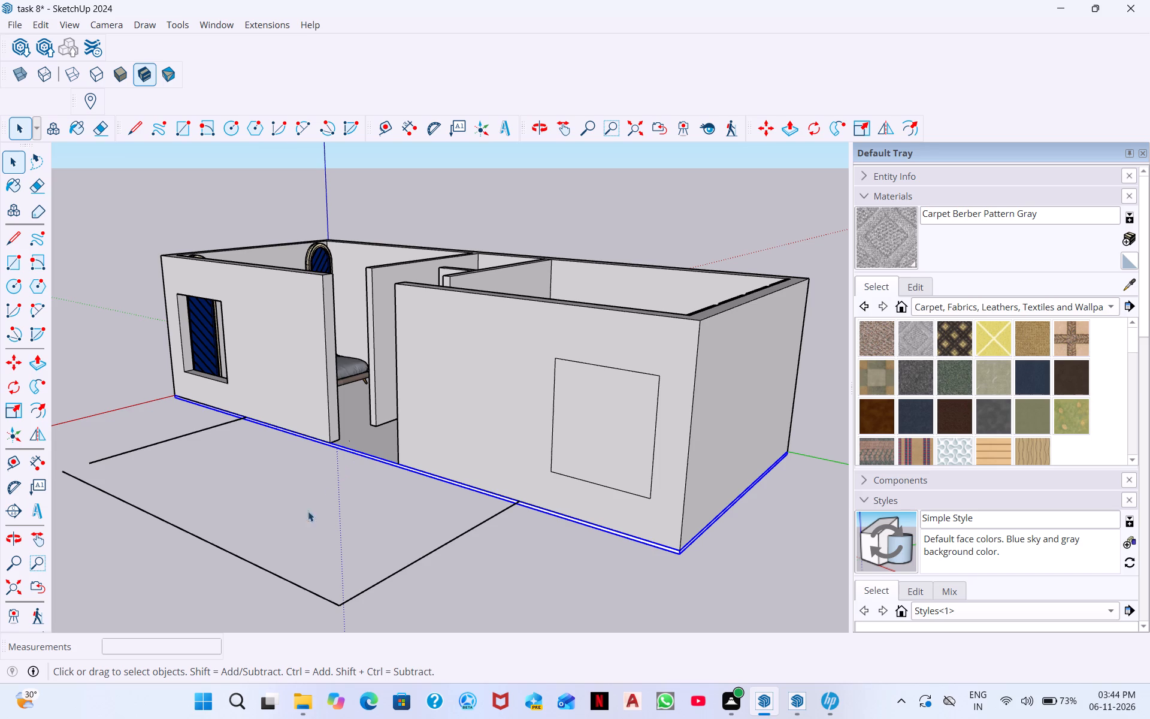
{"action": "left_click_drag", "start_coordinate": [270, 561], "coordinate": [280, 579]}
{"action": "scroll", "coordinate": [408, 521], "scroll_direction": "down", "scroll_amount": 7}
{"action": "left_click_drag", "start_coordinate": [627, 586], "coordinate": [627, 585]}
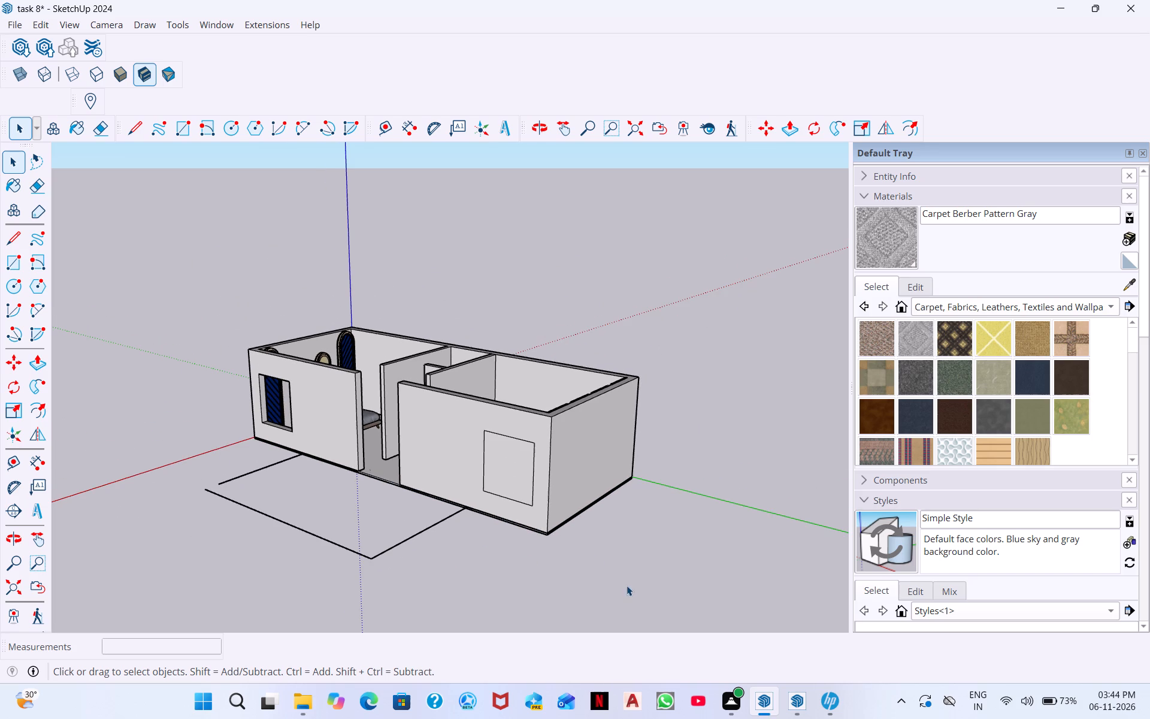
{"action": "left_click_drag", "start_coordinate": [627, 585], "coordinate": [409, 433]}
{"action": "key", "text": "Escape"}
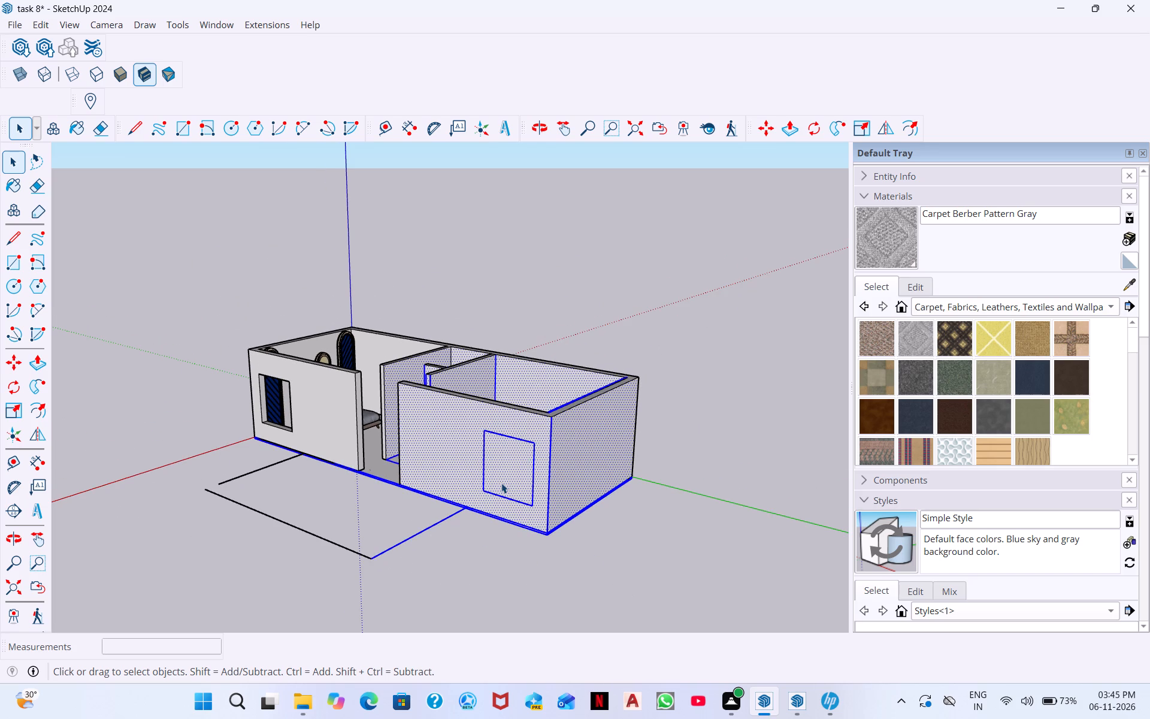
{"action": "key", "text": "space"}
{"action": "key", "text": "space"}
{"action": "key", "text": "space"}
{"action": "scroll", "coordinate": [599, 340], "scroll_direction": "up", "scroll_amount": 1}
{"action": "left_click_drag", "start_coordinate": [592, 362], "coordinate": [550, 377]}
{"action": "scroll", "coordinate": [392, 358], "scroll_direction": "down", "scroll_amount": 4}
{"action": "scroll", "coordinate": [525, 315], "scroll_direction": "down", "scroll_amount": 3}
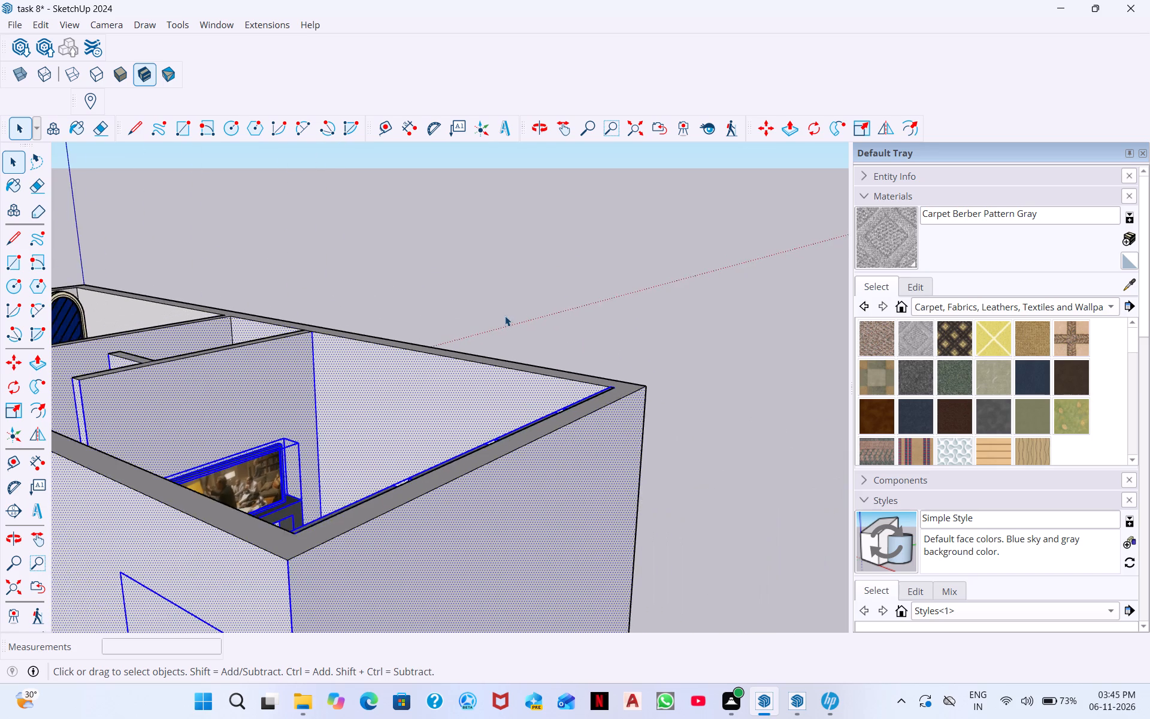
Clear the selection, fit the whole model in view, and examine the living-room window outline from outside and inside the front wall.
{"action": "scroll", "coordinate": [505, 316], "scroll_direction": "down", "scroll_amount": 3}
{"action": "scroll", "coordinate": [454, 244], "scroll_direction": "down", "scroll_amount": 2}
{"action": "key", "text": "space"}
{"action": "key", "text": "Escape"}
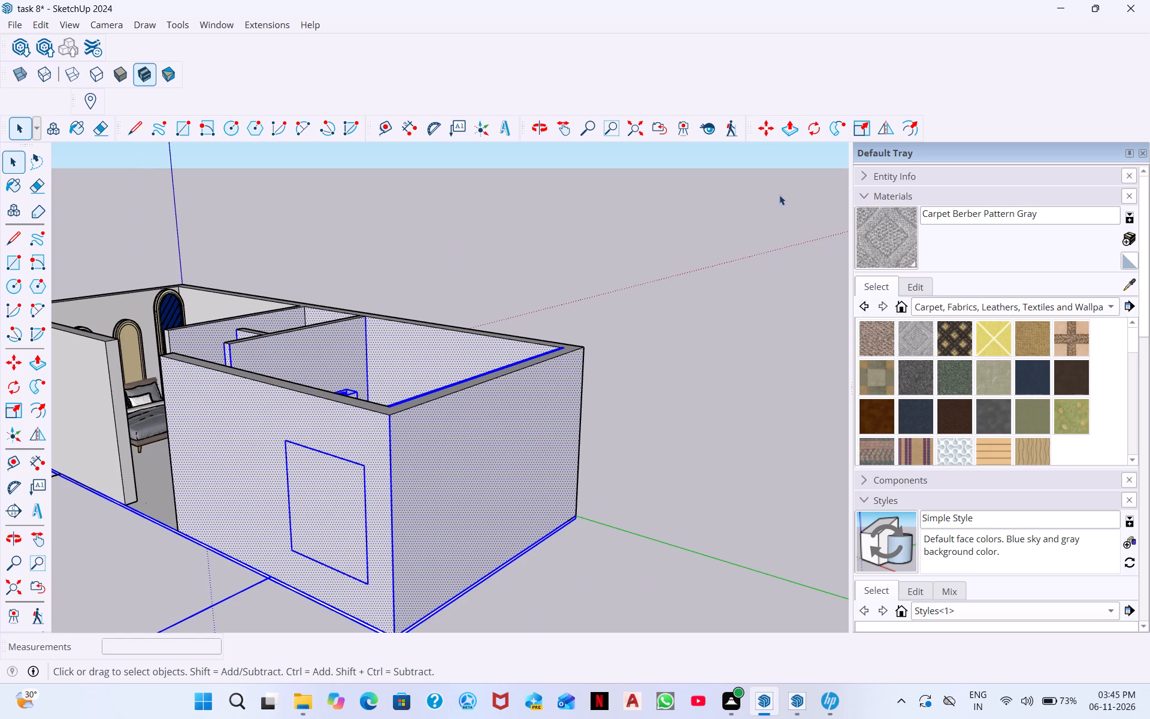
{"action": "scroll", "coordinate": [933, 375], "scroll_direction": "up", "scroll_amount": 1}
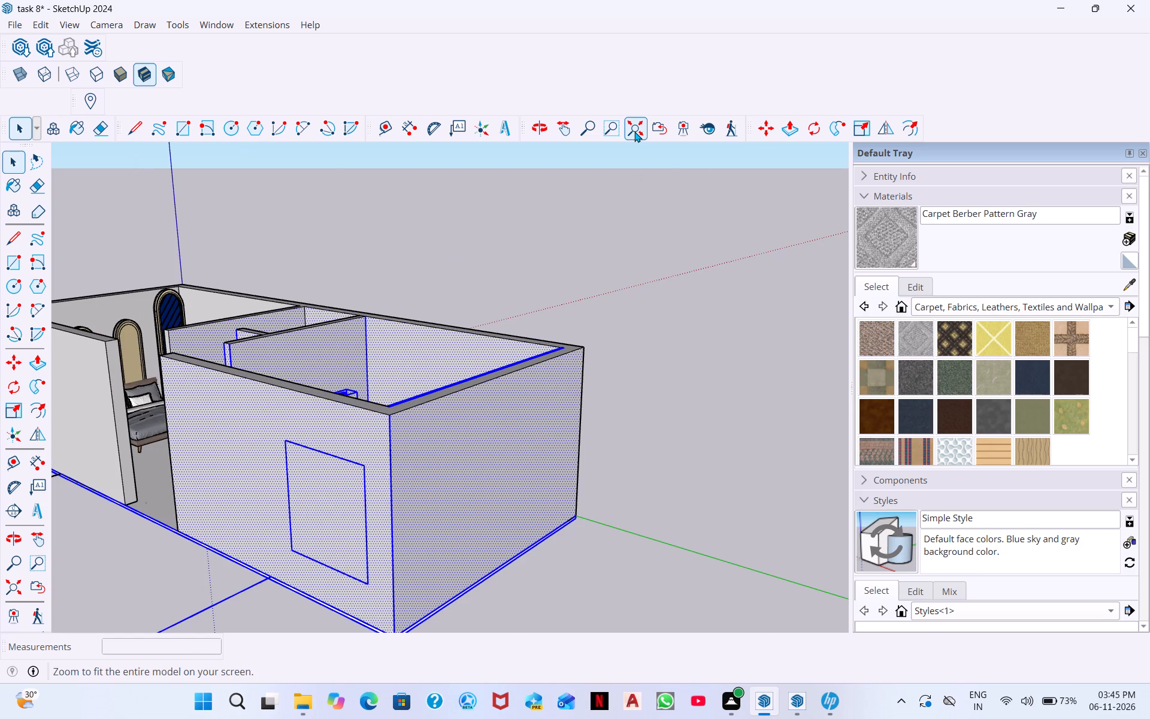
{"action": "left_click", "coordinate": [634, 131]}
{"action": "left_click", "coordinate": [598, 392]}
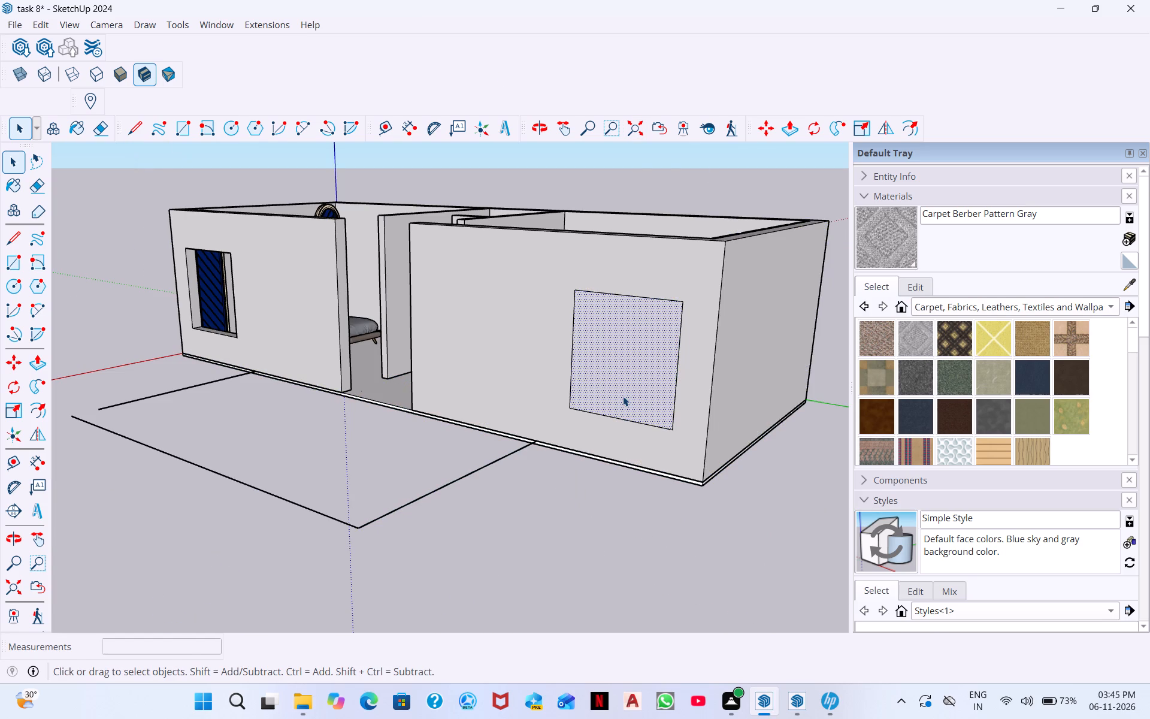
{"action": "left_click", "coordinate": [660, 373]}
{"action": "middle_click_drag", "start_coordinate": [660, 373], "coordinate": [869, 343]}
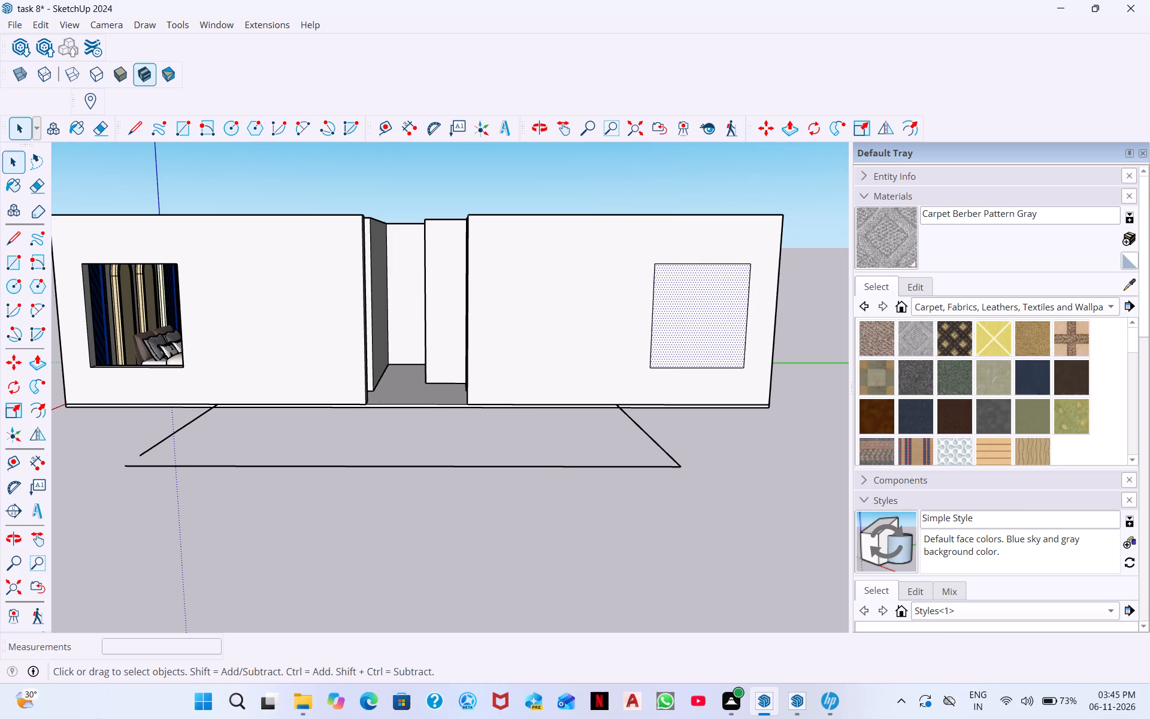
{"action": "scroll", "coordinate": [945, 202], "scroll_direction": "down", "scroll_amount": 1}
{"action": "middle_click_drag", "start_coordinate": [945, 202], "coordinate": [815, 400]}
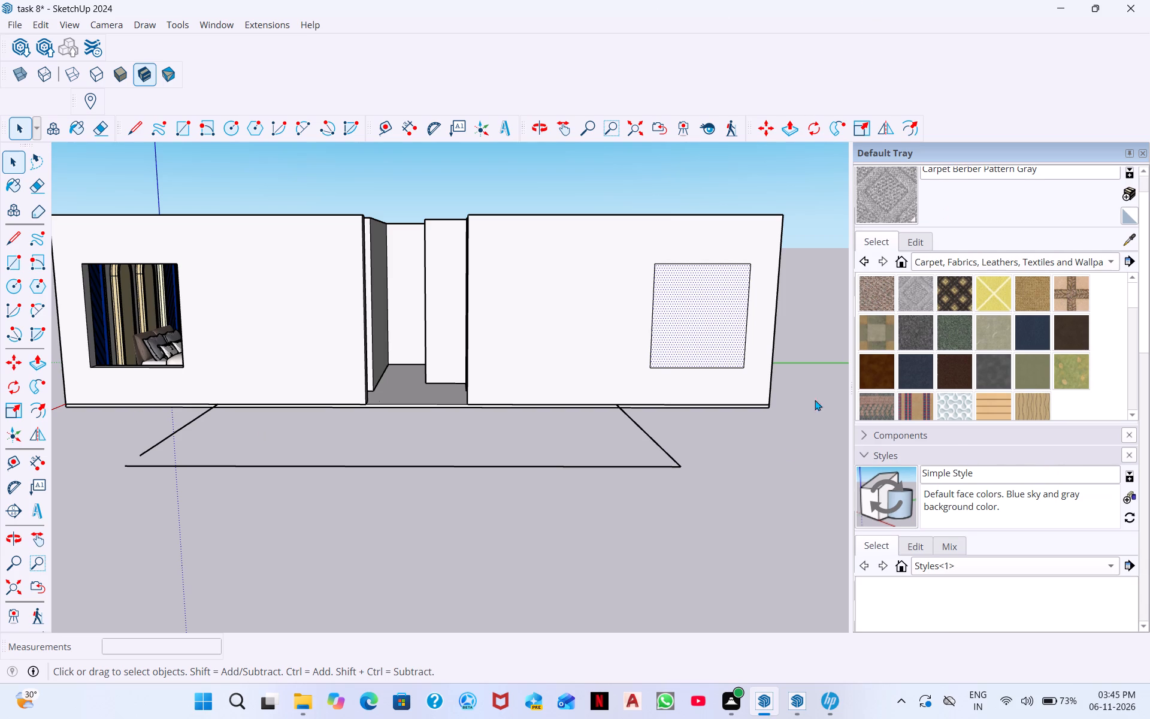
{"action": "middle_click_drag", "start_coordinate": [815, 400], "coordinate": [710, 481]}
{"action": "middle_click_drag", "start_coordinate": [652, 295], "coordinate": [328, 549]}
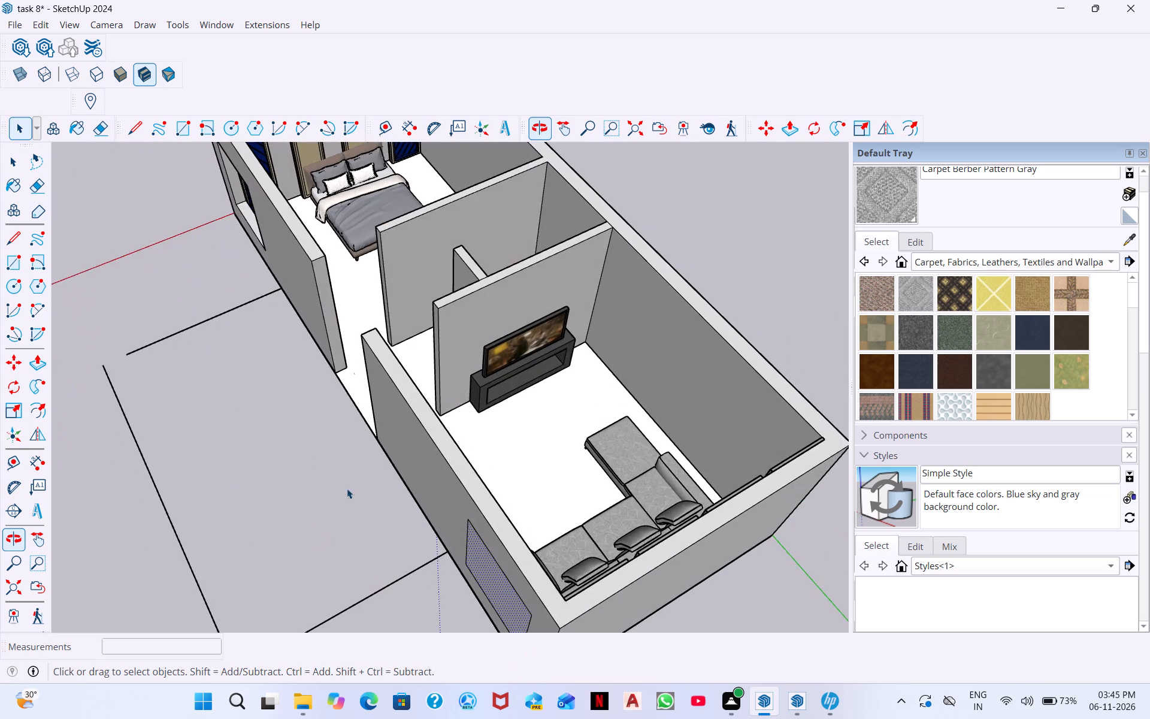
{"action": "scroll", "coordinate": [465, 395], "scroll_direction": "down", "scroll_amount": 2}
{"action": "middle_click_drag", "start_coordinate": [1108, 554], "coordinate": [748, 422]}
{"action": "middle_click_drag", "start_coordinate": [740, 422], "coordinate": [251, 388]}
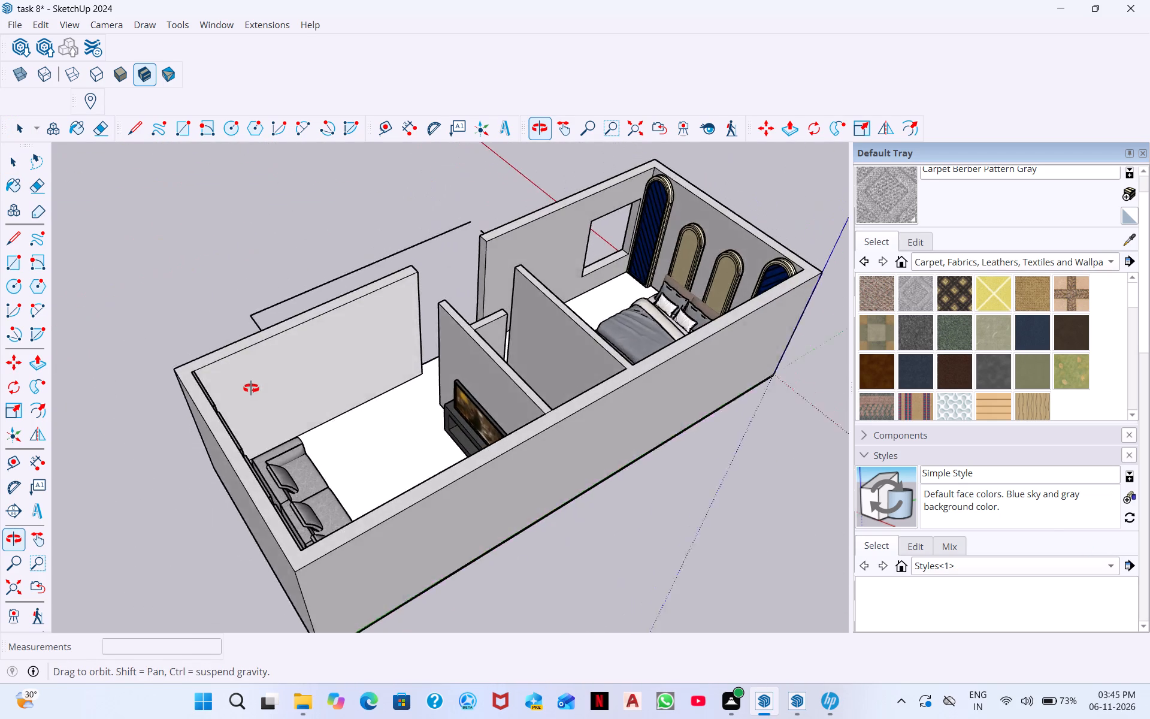
{"action": "middle_click_drag", "start_coordinate": [251, 388], "coordinate": [1067, 409]}
Push the outlined living-room window face about 9 5/8" into the front wall with Push/Pull.
{"action": "scroll", "coordinate": [765, 345], "scroll_direction": "up", "scroll_amount": 7}
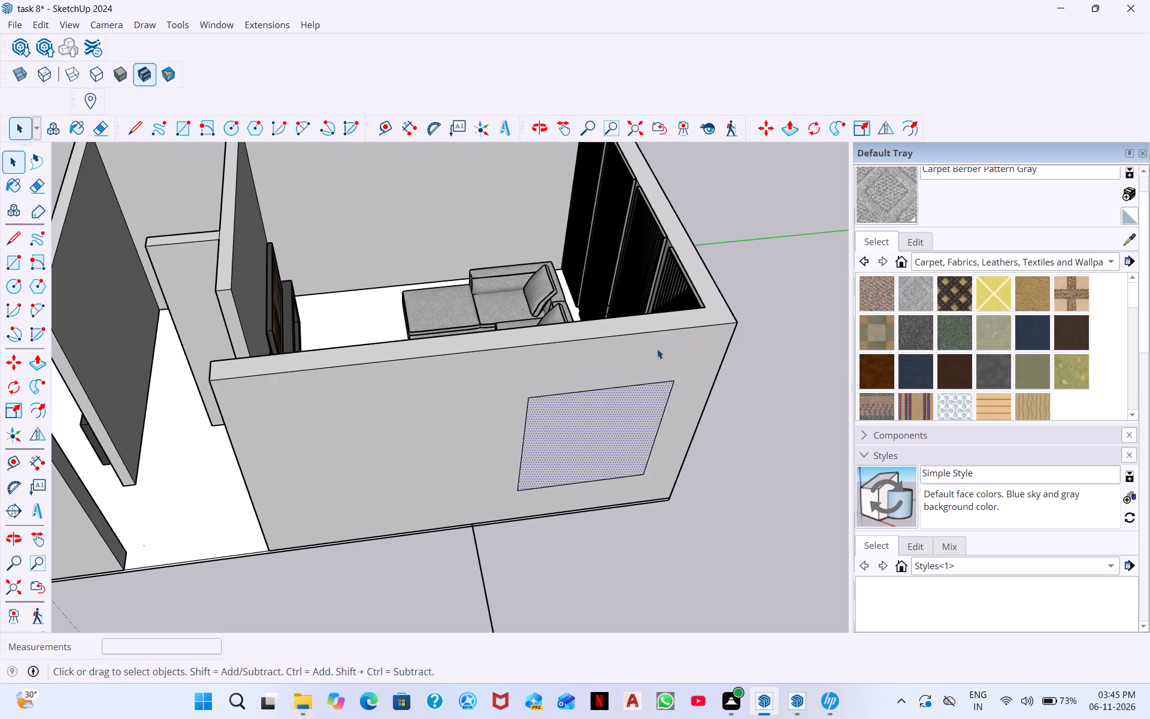
{"action": "left_click", "coordinate": [586, 433]}
{"action": "key", "text": "p"}
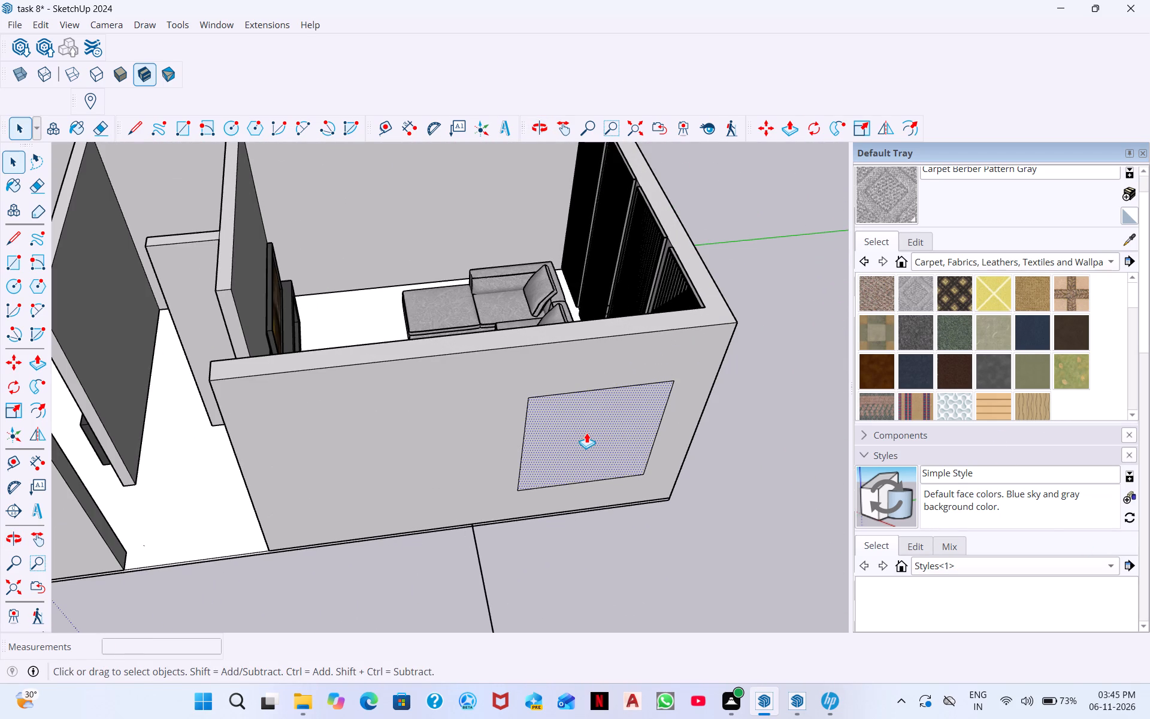
{"action": "left_click", "coordinate": [586, 433]}
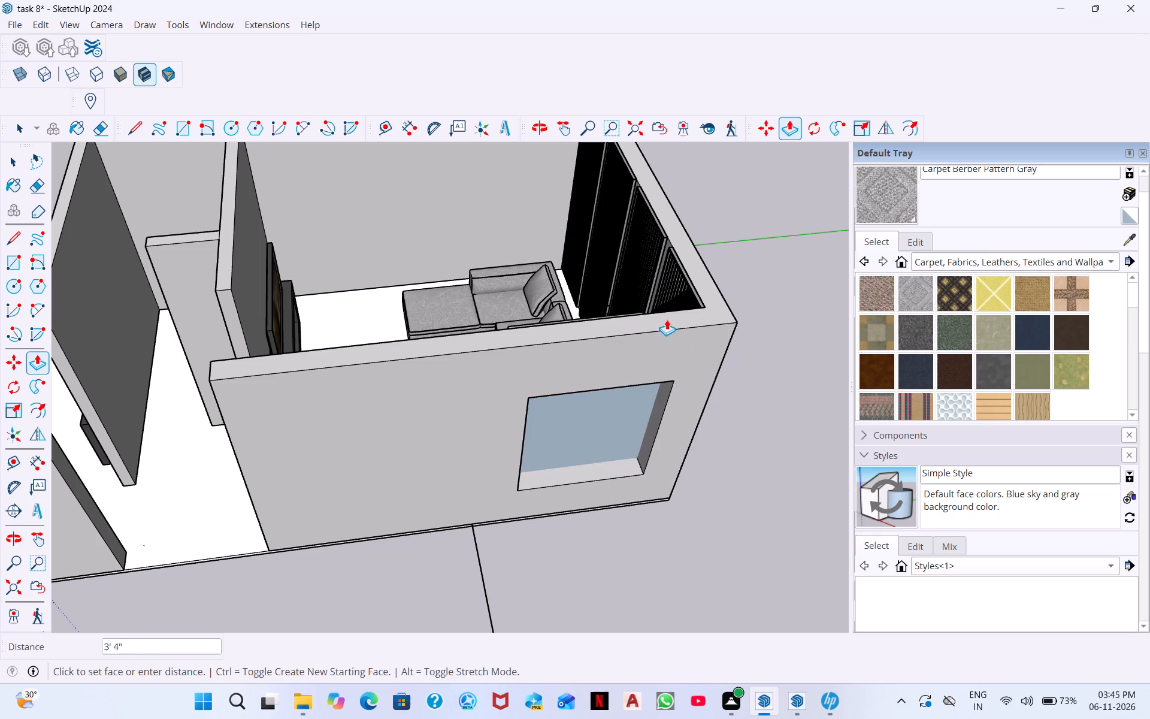
{"action": "left_click", "coordinate": [674, 313]}
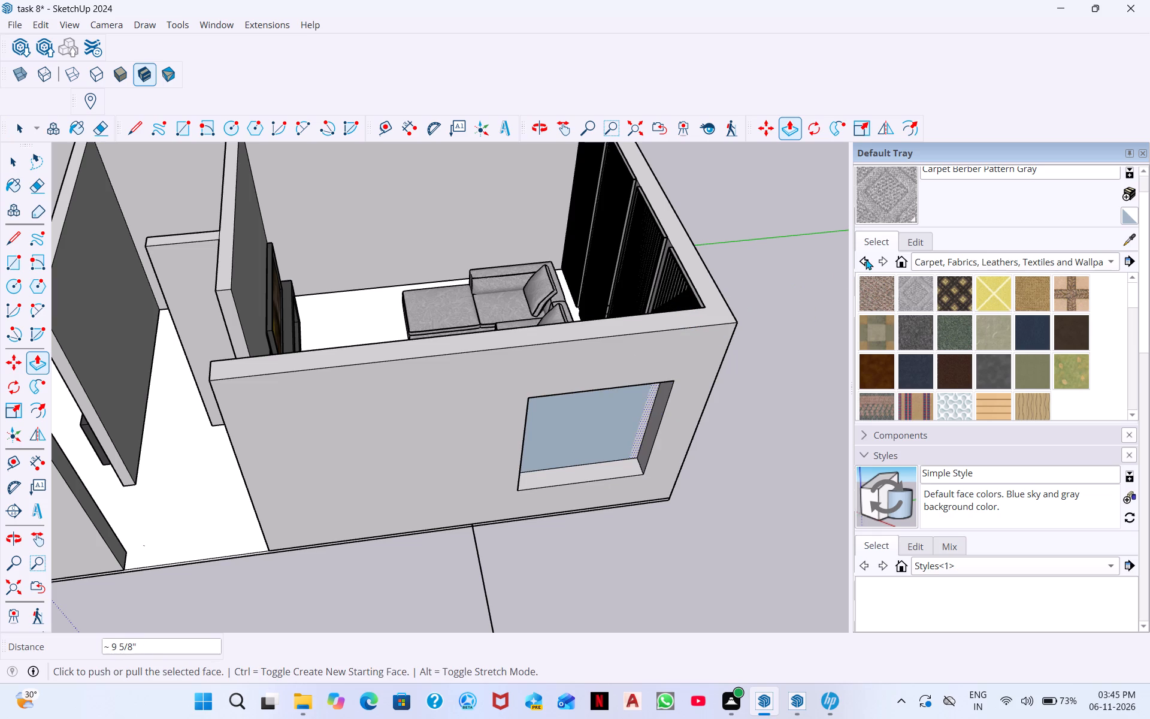
Examine the living-room window recess from inside and outside, and compare it with the bedroom window opening.
{"action": "middle_click_drag", "start_coordinate": [704, 491], "coordinate": [0, 537]}
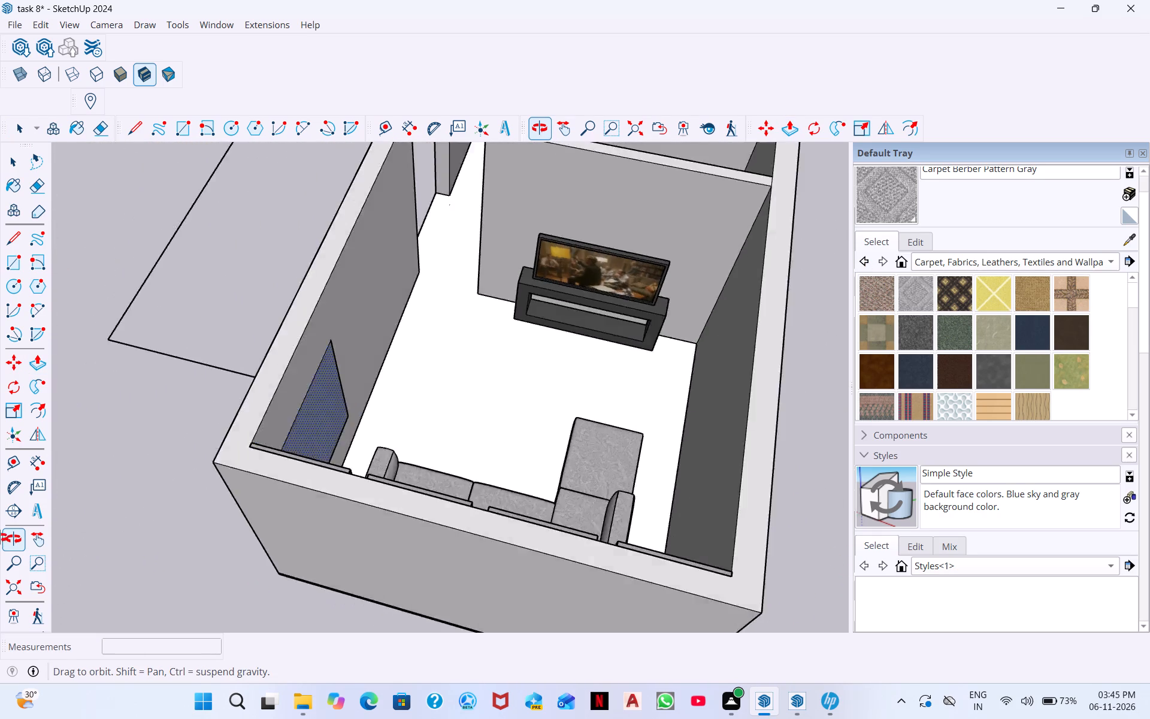
{"action": "middle_click_drag", "start_coordinate": [0, 537], "coordinate": [1149, 335]}
{"action": "middle_click_drag", "start_coordinate": [1149, 335], "coordinate": [347, 470]}
{"action": "scroll", "coordinate": [335, 466], "scroll_direction": "down", "scroll_amount": 2}
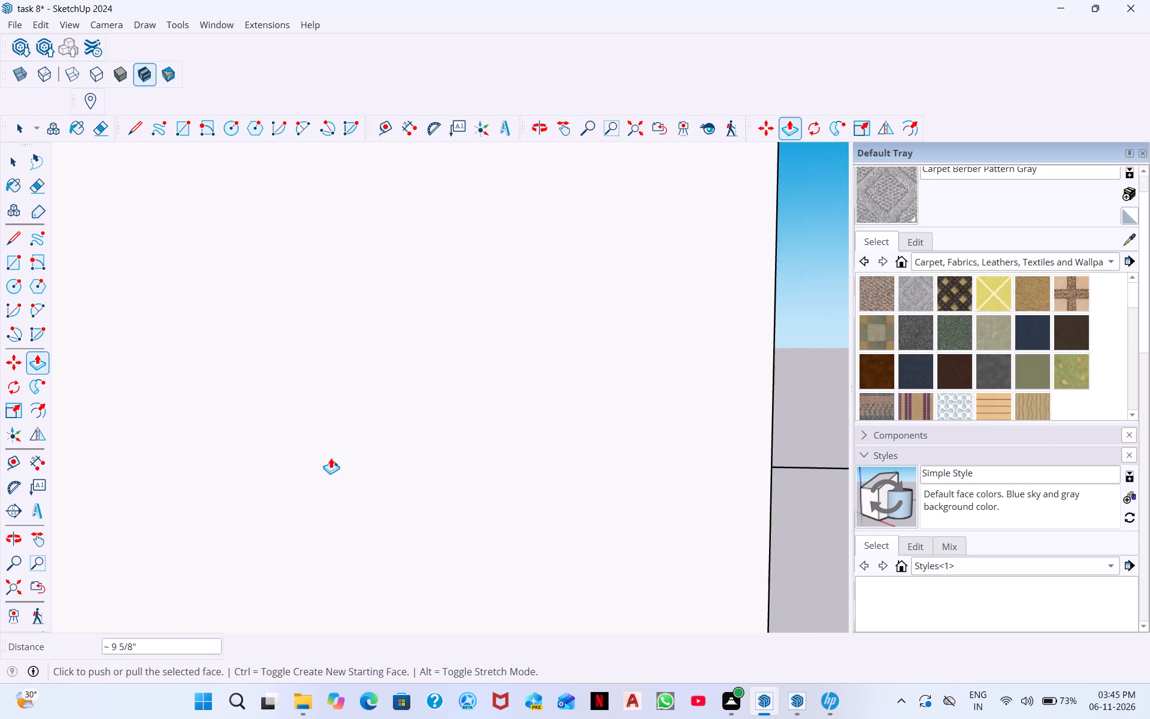
{"action": "scroll", "coordinate": [331, 458], "scroll_direction": "down", "scroll_amount": 9}
{"action": "middle_click_drag", "start_coordinate": [891, 319], "coordinate": [539, 417]}
{"action": "scroll", "coordinate": [558, 410], "scroll_direction": "down", "scroll_amount": 1}
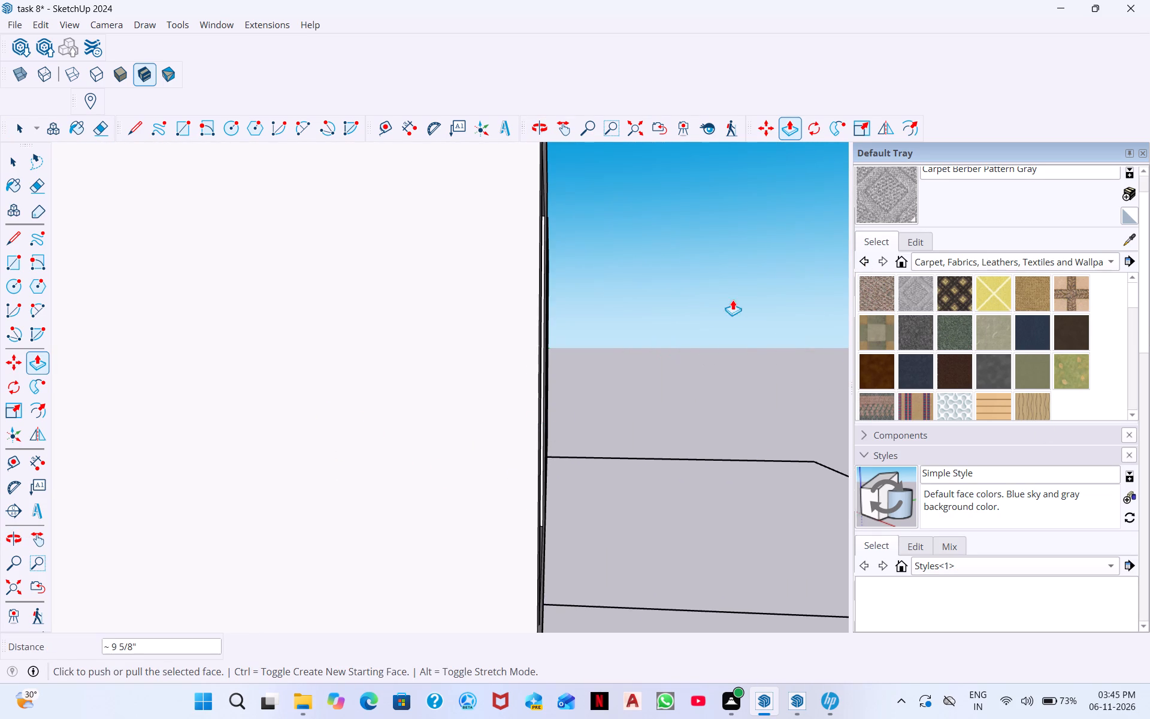
{"action": "middle_click_drag", "start_coordinate": [771, 276], "coordinate": [422, 469]}
{"action": "scroll", "coordinate": [428, 466], "scroll_direction": "down", "scroll_amount": 3}
{"action": "scroll", "coordinate": [335, 436], "scroll_direction": "down", "scroll_amount": 9}
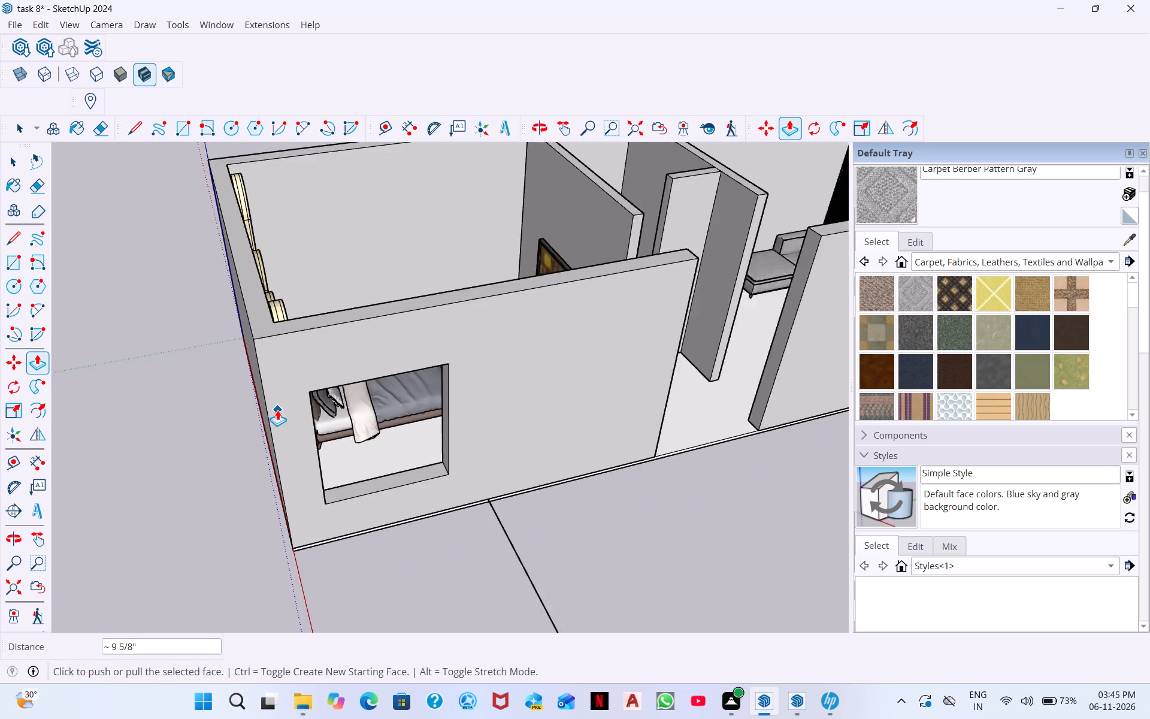
{"action": "scroll", "coordinate": [277, 410], "scroll_direction": "down", "scroll_amount": 4}
{"action": "middle_click_drag", "start_coordinate": [757, 373], "coordinate": [657, 363]}
{"action": "scroll", "coordinate": [657, 363], "scroll_direction": "down", "scroll_amount": 1}
{"action": "scroll", "coordinate": [313, 388], "scroll_direction": "down", "scroll_amount": 4}
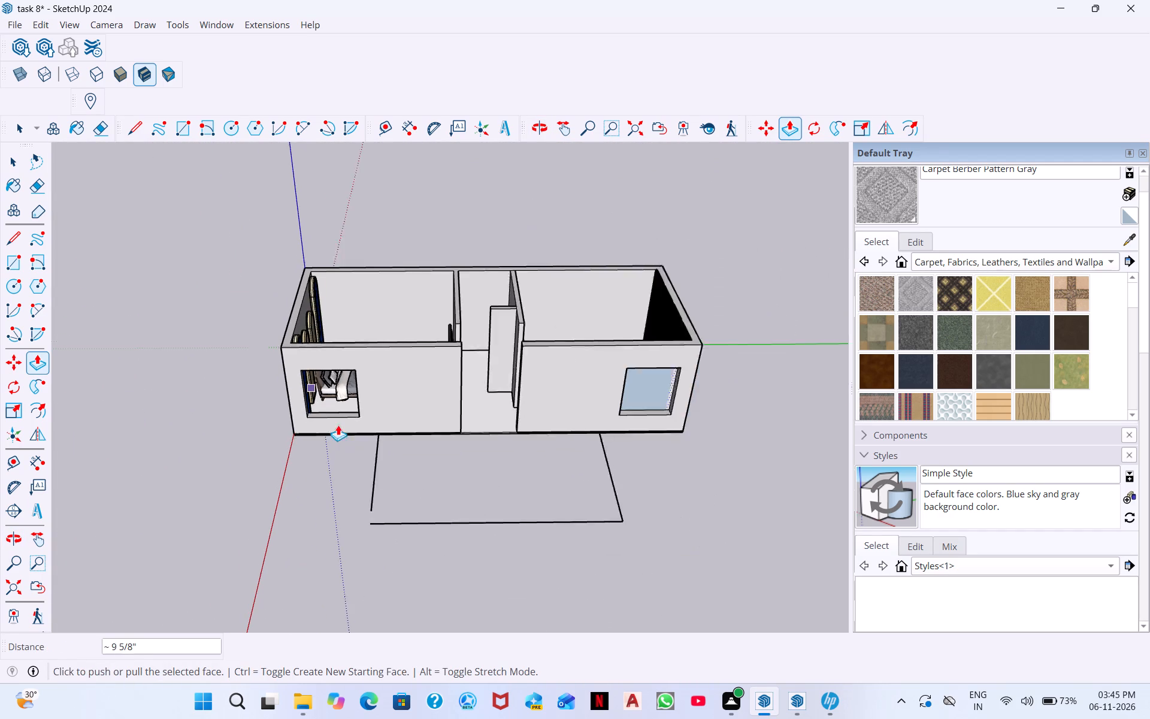
Delete the face closing the back of the living-room window recess.
{"action": "scroll", "coordinate": [864, 412], "scroll_direction": "up", "scroll_amount": 4}
{"action": "scroll", "coordinate": [636, 363], "scroll_direction": "up", "scroll_amount": 5}
{"action": "scroll", "coordinate": [722, 357], "scroll_direction": "up", "scroll_amount": 2}
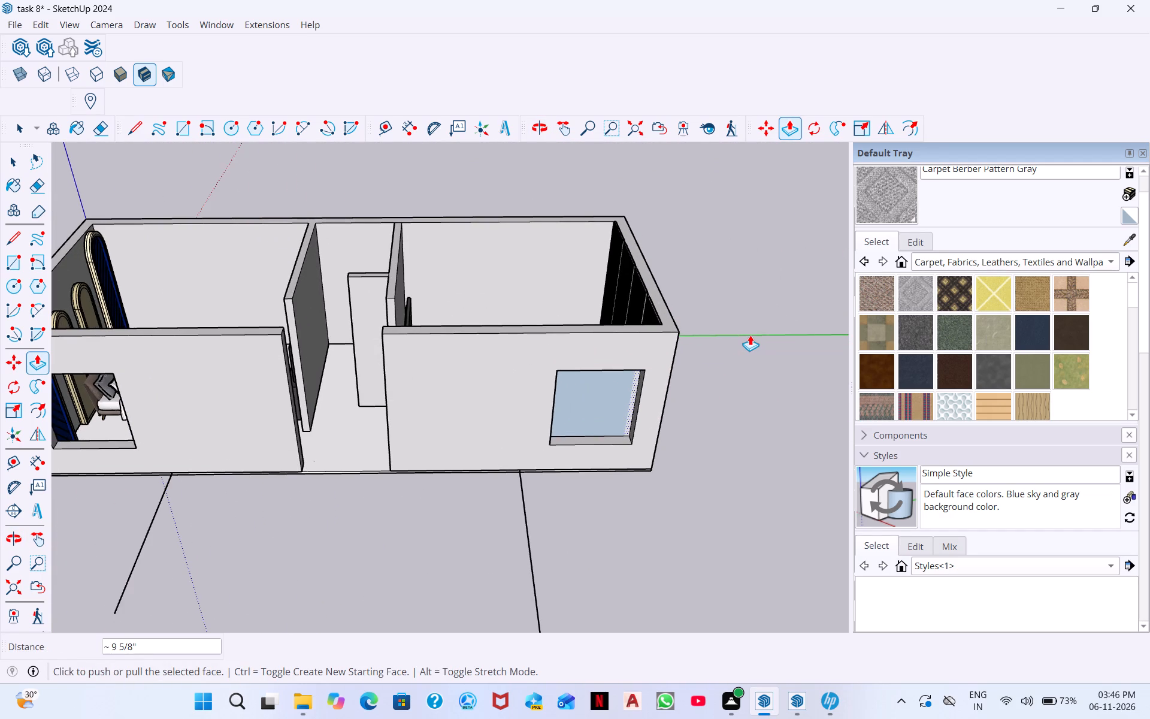
{"action": "key", "text": "space"}
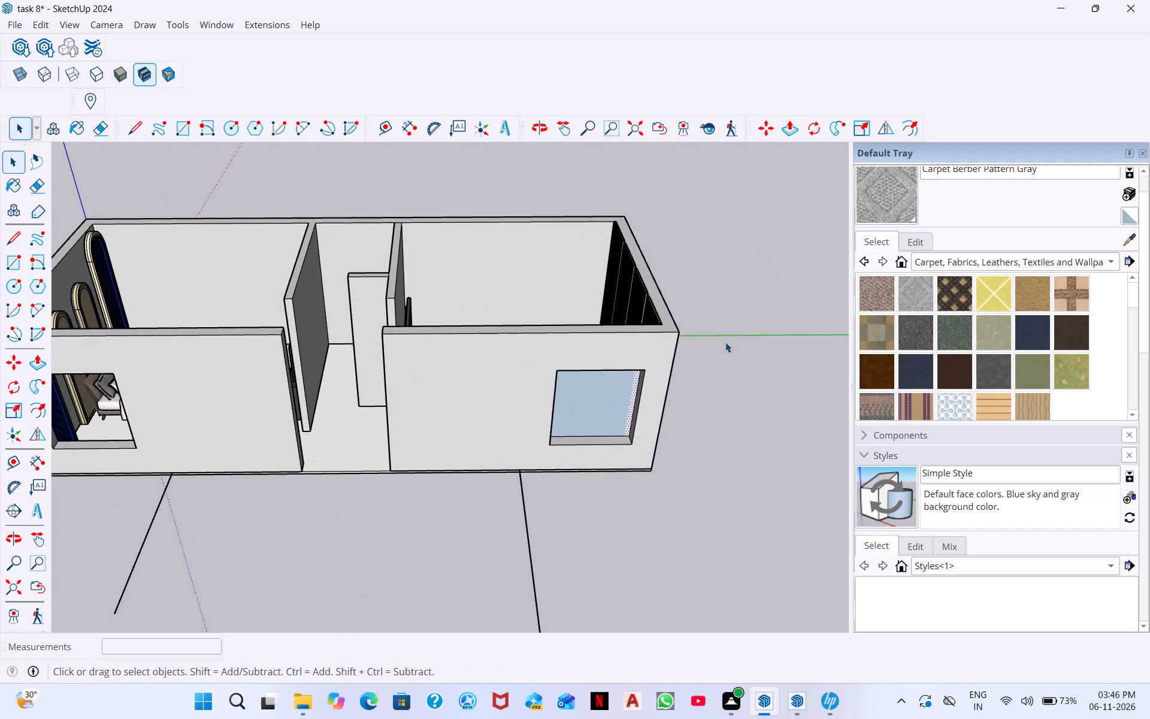
{"action": "scroll", "coordinate": [701, 327], "scroll_direction": "up", "scroll_amount": 2}
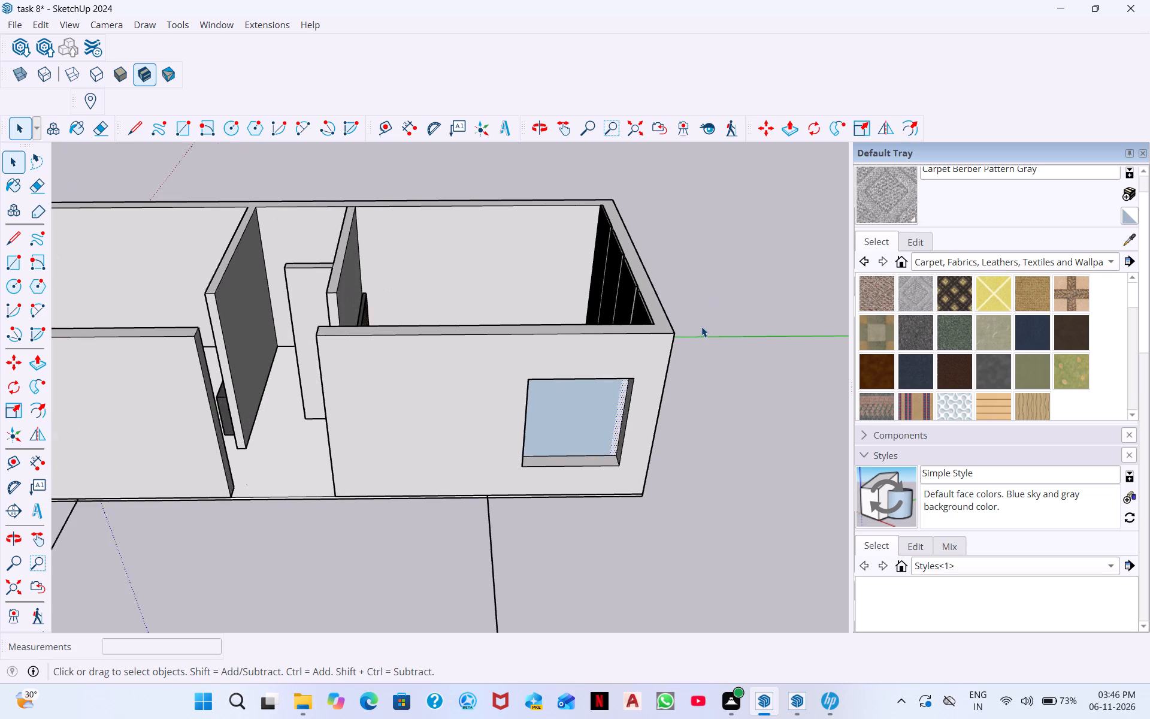
{"action": "scroll", "coordinate": [701, 327], "scroll_direction": "up", "scroll_amount": 8}
{"action": "left_click", "coordinate": [504, 469]}
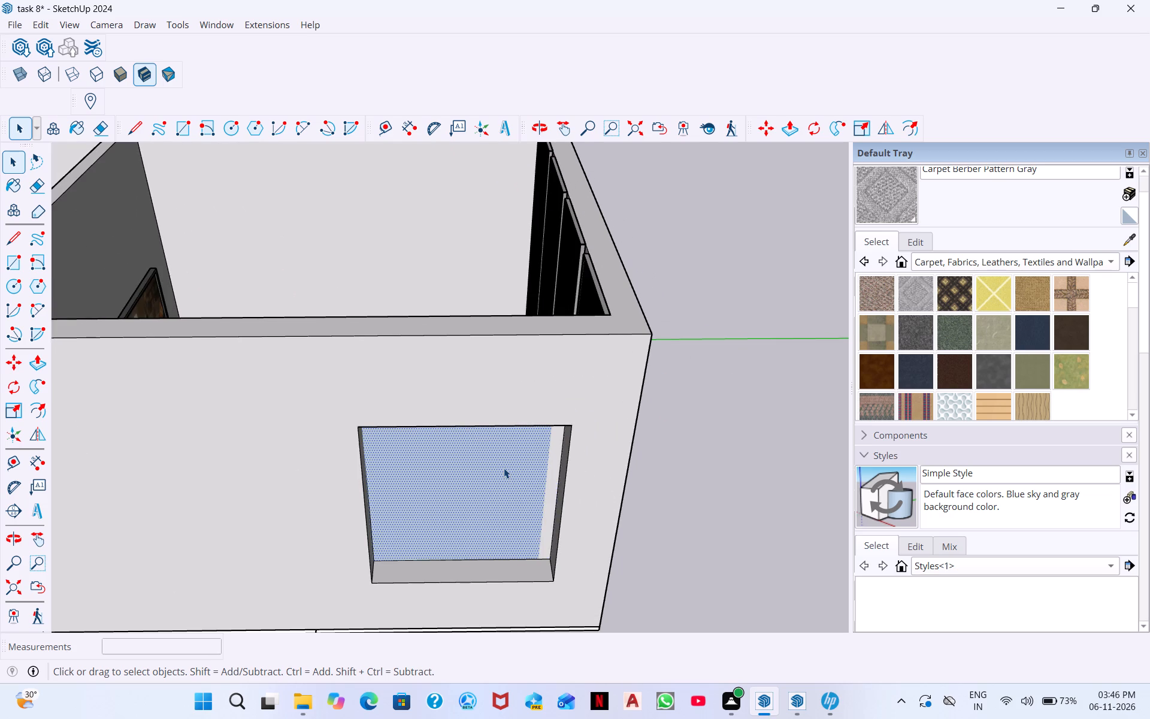
{"action": "key", "text": "Delete"}
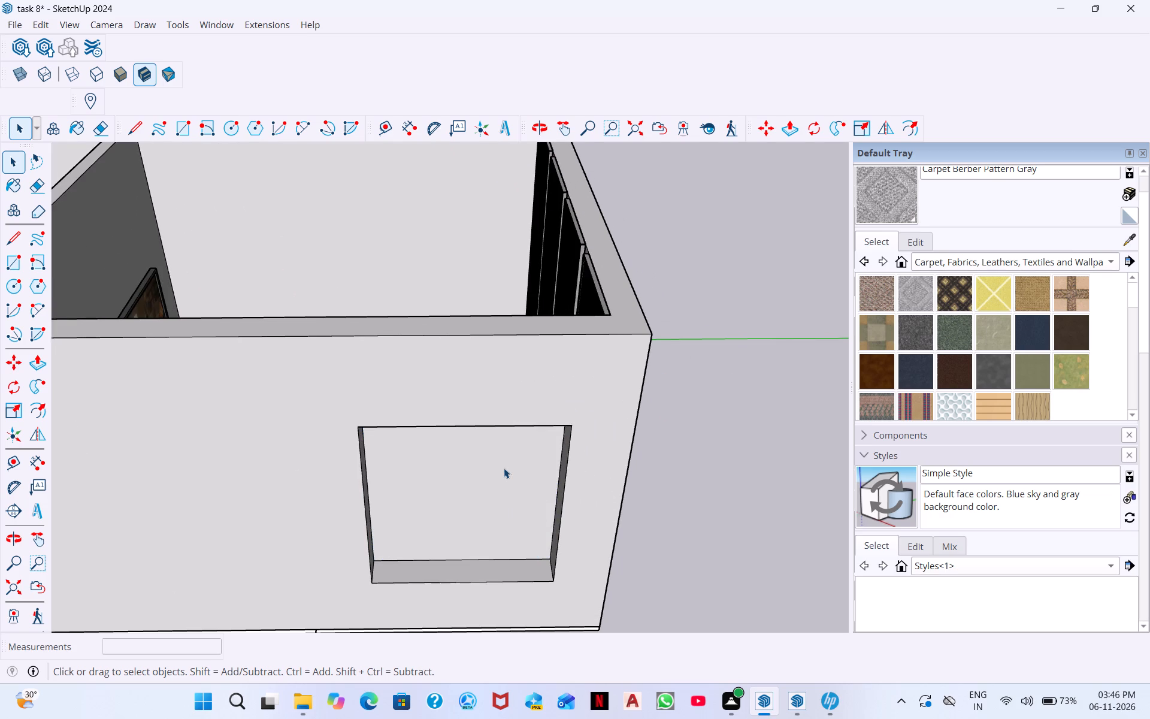
Try to open the living-room window by using Push/Pull on the remaining face inside the recess, and check it from inside.
{"action": "scroll", "coordinate": [553, 391], "scroll_direction": "down", "scroll_amount": 4}
{"action": "middle_click_drag", "start_coordinate": [606, 478], "coordinate": [214, 440]}
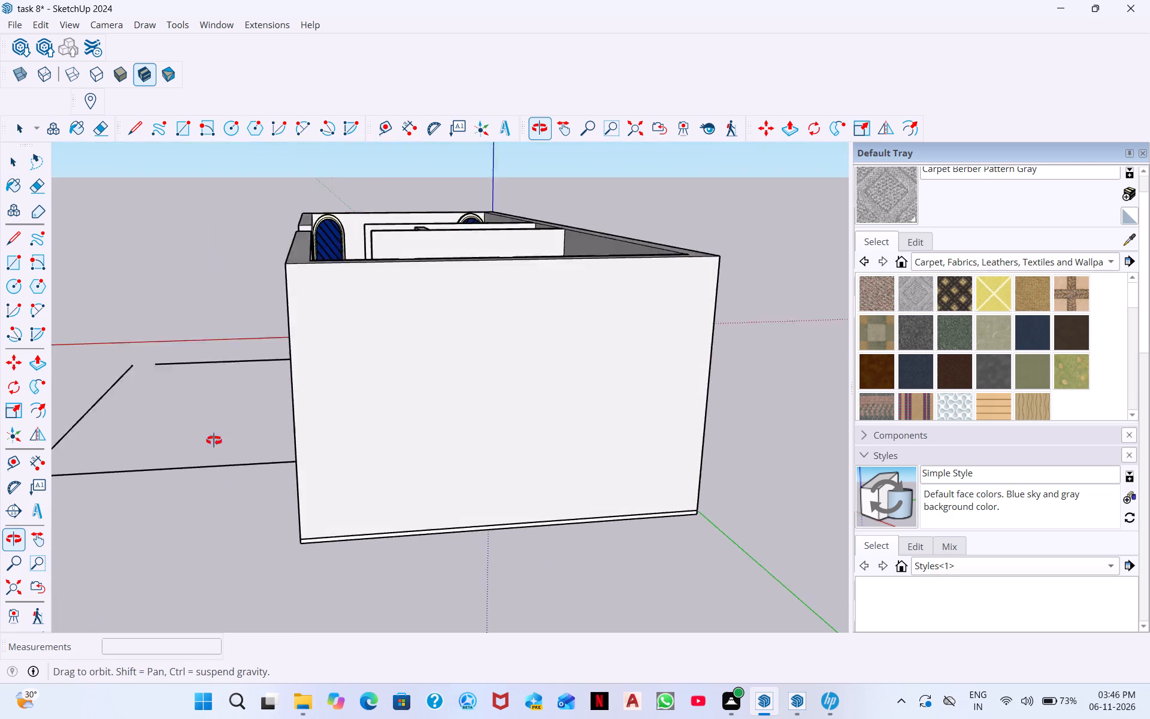
{"action": "middle_click_drag", "start_coordinate": [214, 440], "coordinate": [402, 516]}
{"action": "scroll", "coordinate": [402, 516], "scroll_direction": "up", "scroll_amount": 3}
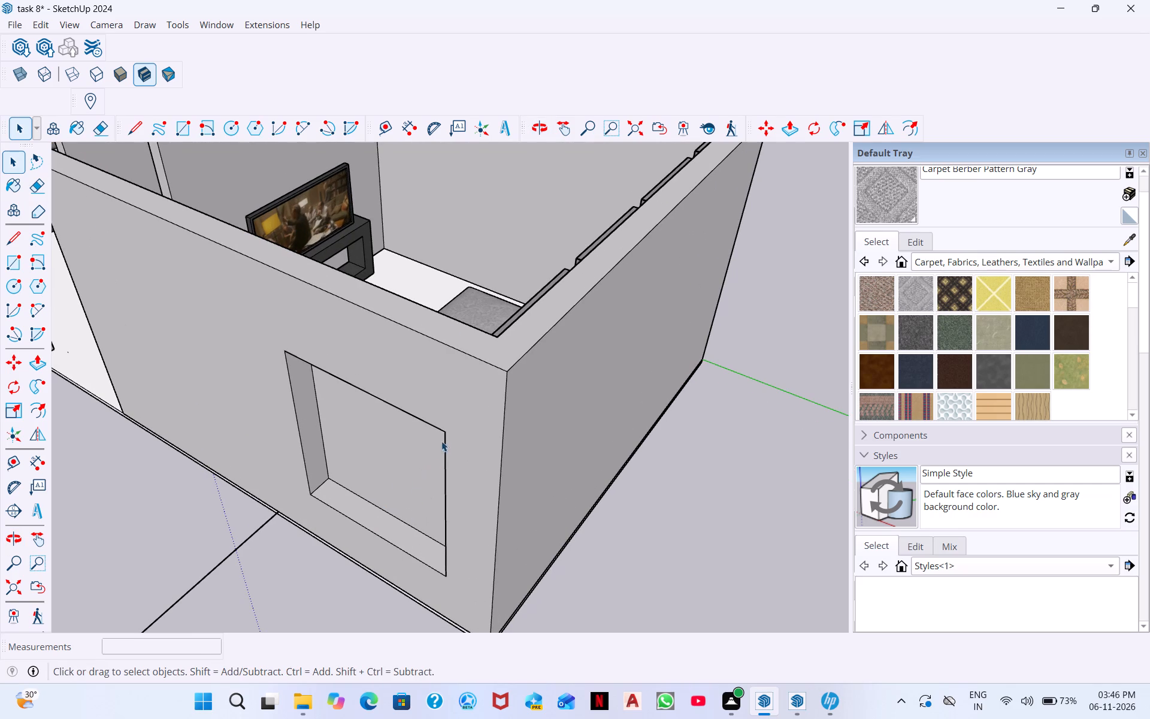
{"action": "left_click", "coordinate": [410, 440]}
{"action": "key", "text": "p"}
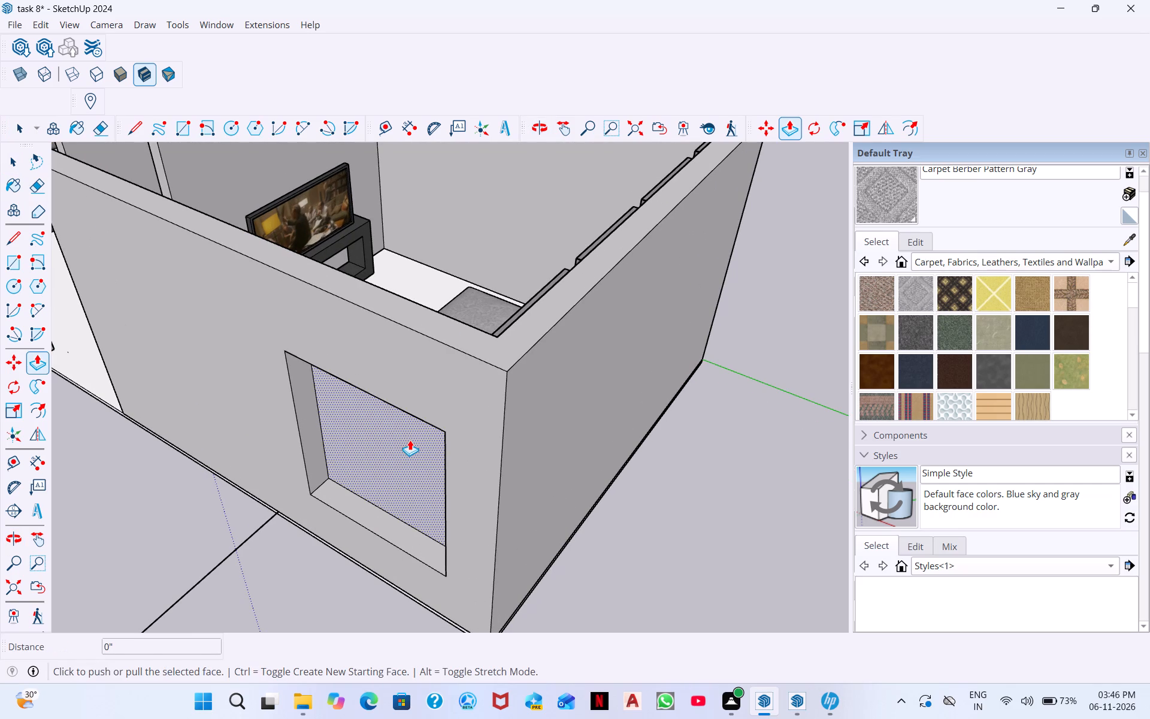
{"action": "left_click", "coordinate": [410, 440]}
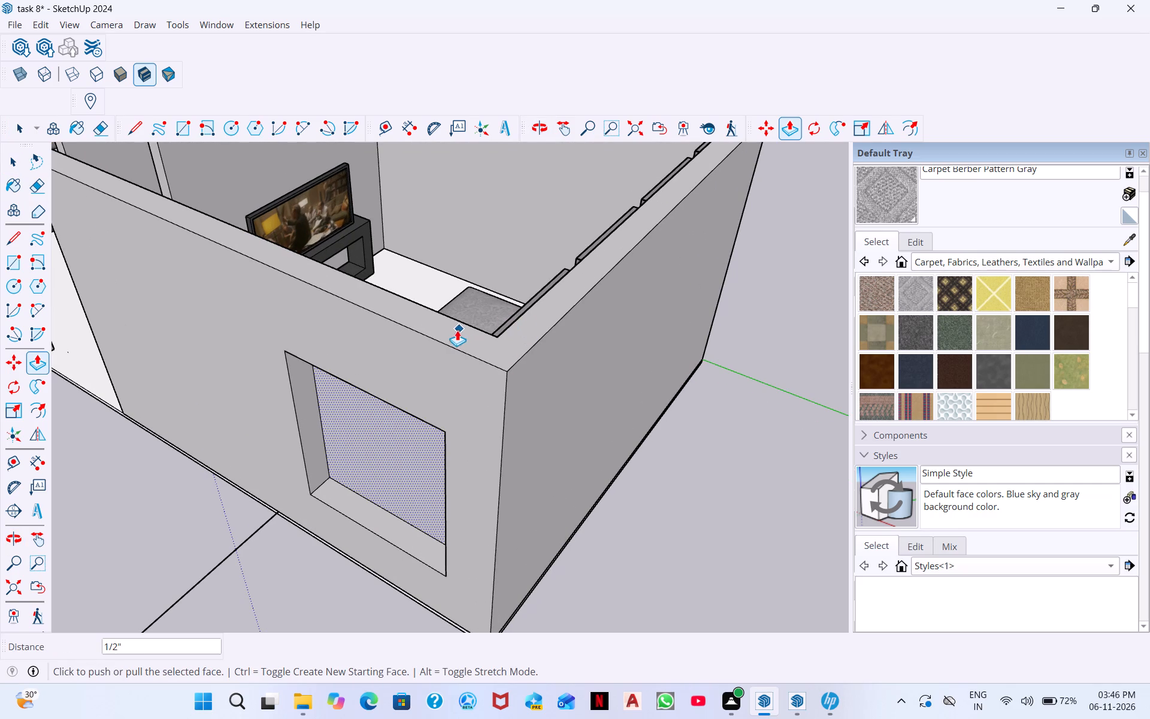
{"action": "left_click", "coordinate": [410, 306]}
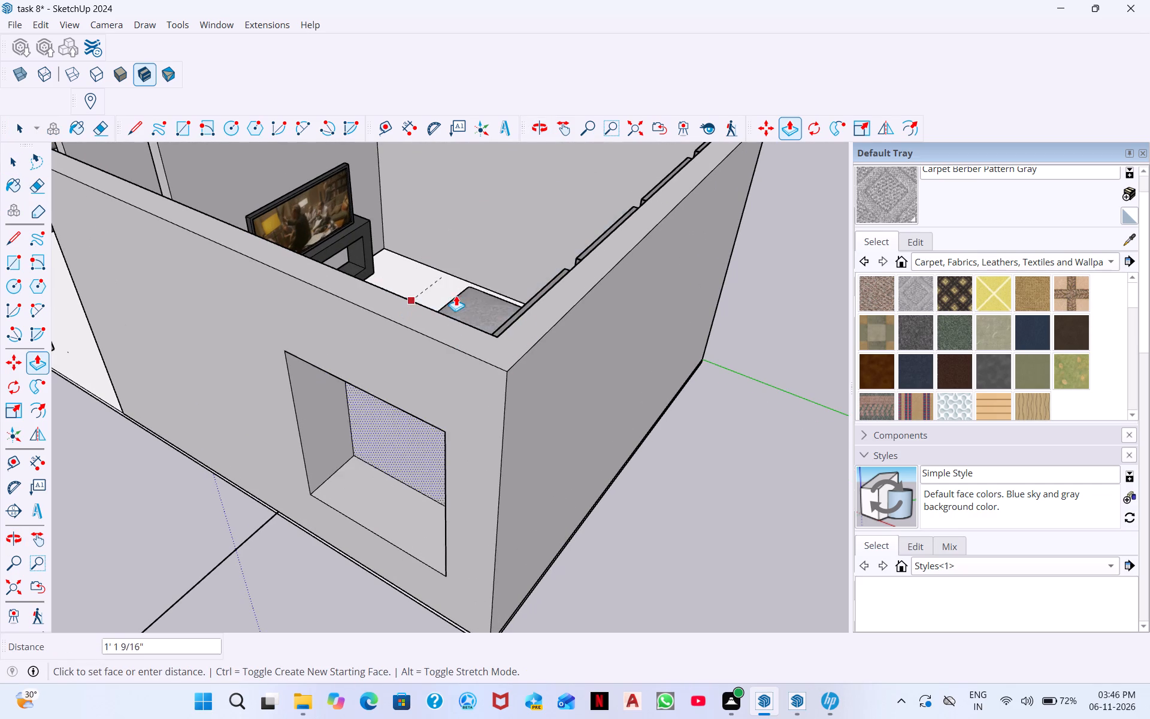
{"action": "middle_click_drag", "start_coordinate": [456, 295], "coordinate": [199, 542]}
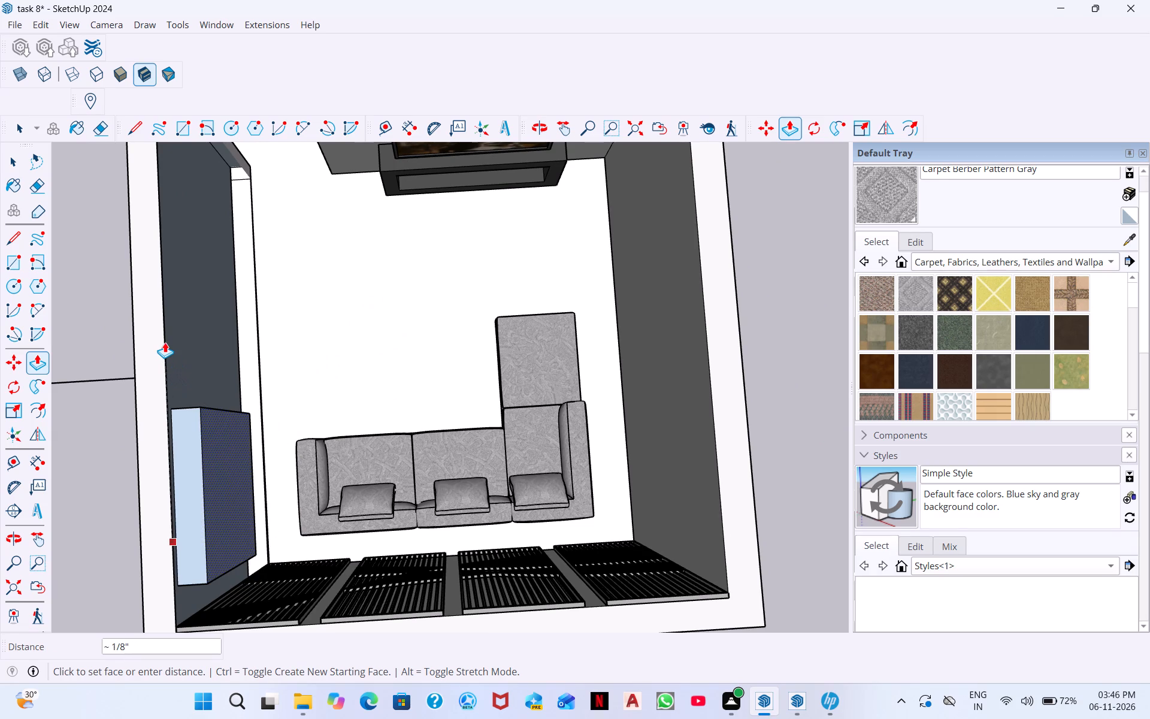
{"action": "left_click", "coordinate": [165, 342]}
{"action": "scroll", "coordinate": [130, 345], "scroll_direction": "down", "scroll_amount": 2}
{"action": "middle_click_drag", "start_coordinate": [82, 487], "coordinate": [791, 258]}
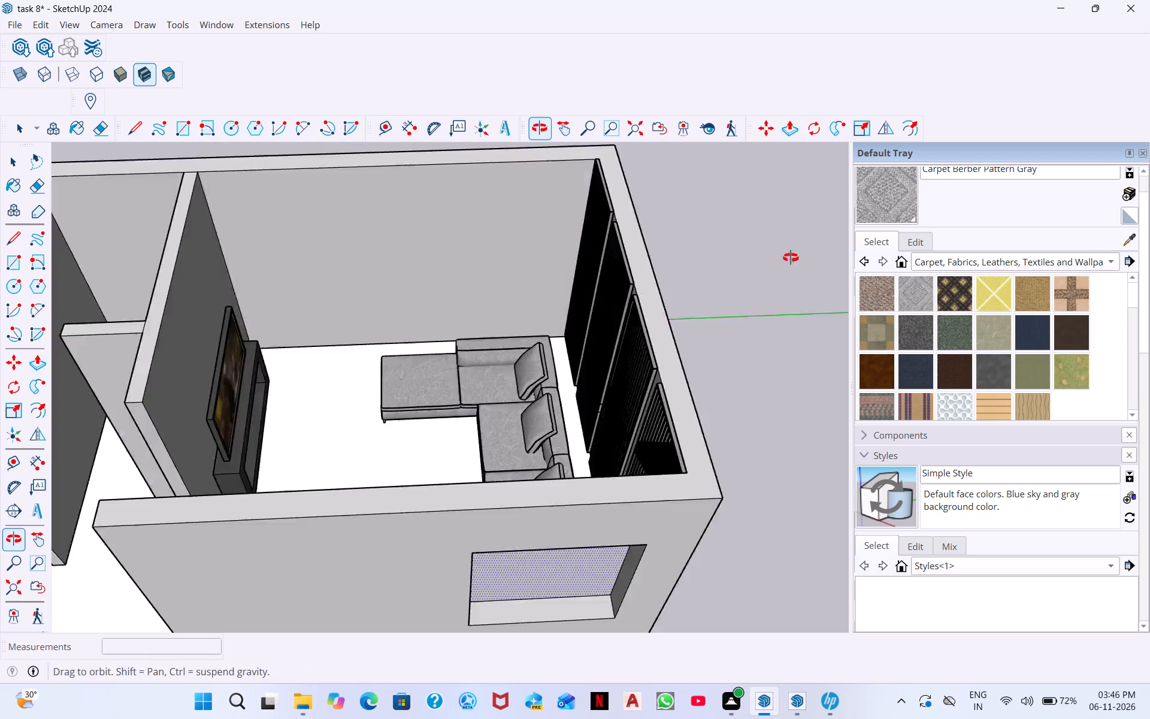
{"action": "middle_click_drag", "start_coordinate": [791, 258], "coordinate": [154, 424]}
{"action": "scroll", "coordinate": [156, 424], "scroll_direction": "up", "scroll_amount": 1}
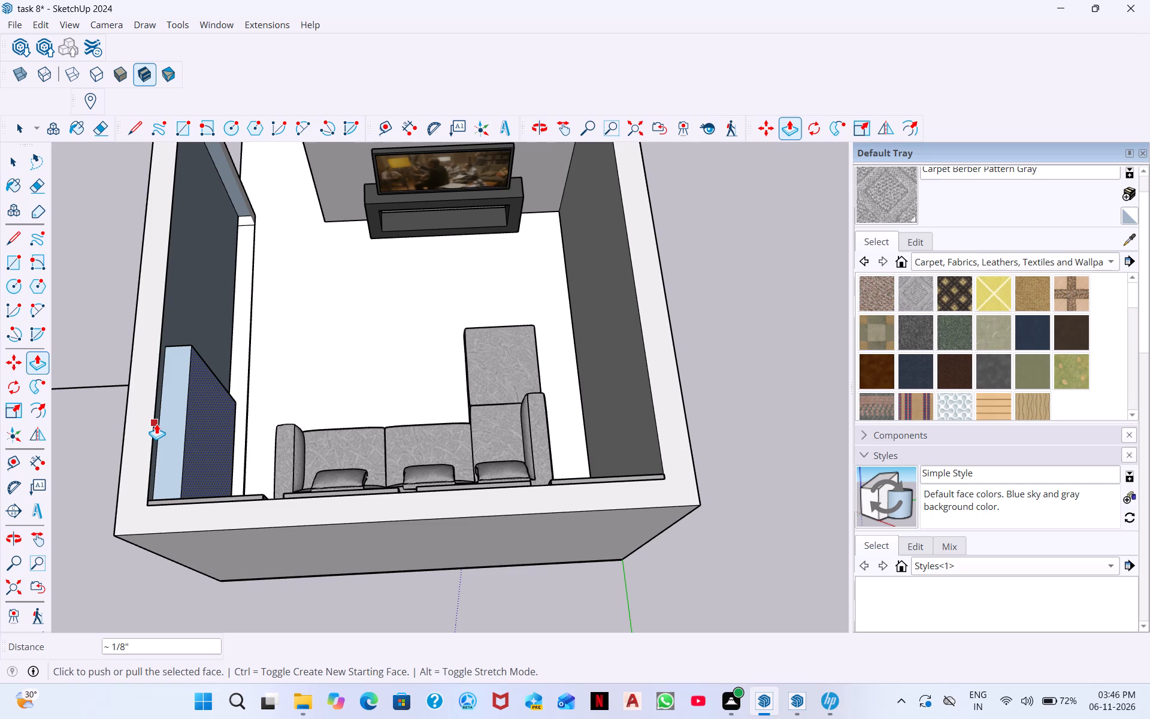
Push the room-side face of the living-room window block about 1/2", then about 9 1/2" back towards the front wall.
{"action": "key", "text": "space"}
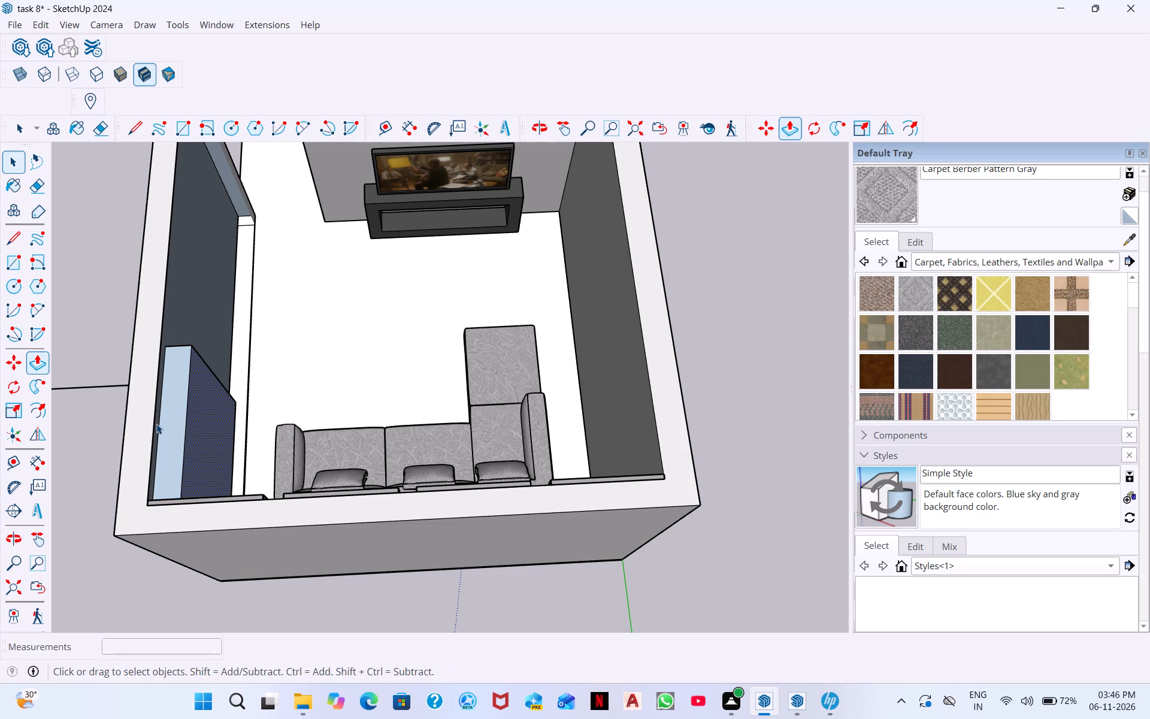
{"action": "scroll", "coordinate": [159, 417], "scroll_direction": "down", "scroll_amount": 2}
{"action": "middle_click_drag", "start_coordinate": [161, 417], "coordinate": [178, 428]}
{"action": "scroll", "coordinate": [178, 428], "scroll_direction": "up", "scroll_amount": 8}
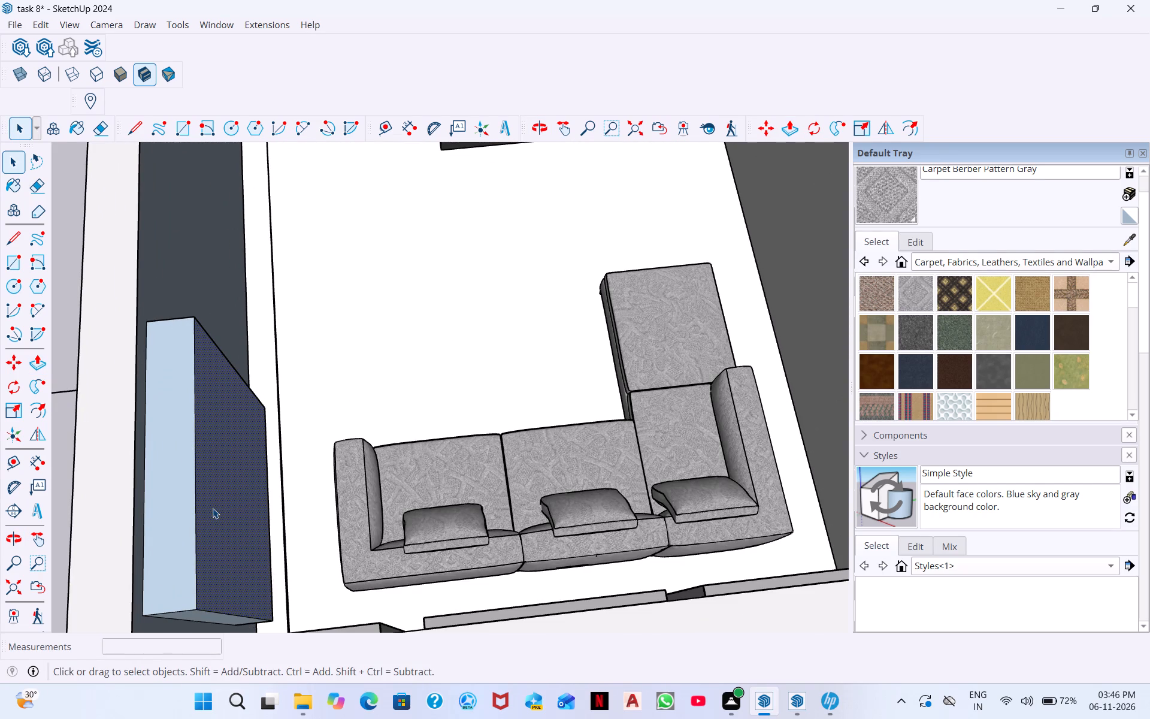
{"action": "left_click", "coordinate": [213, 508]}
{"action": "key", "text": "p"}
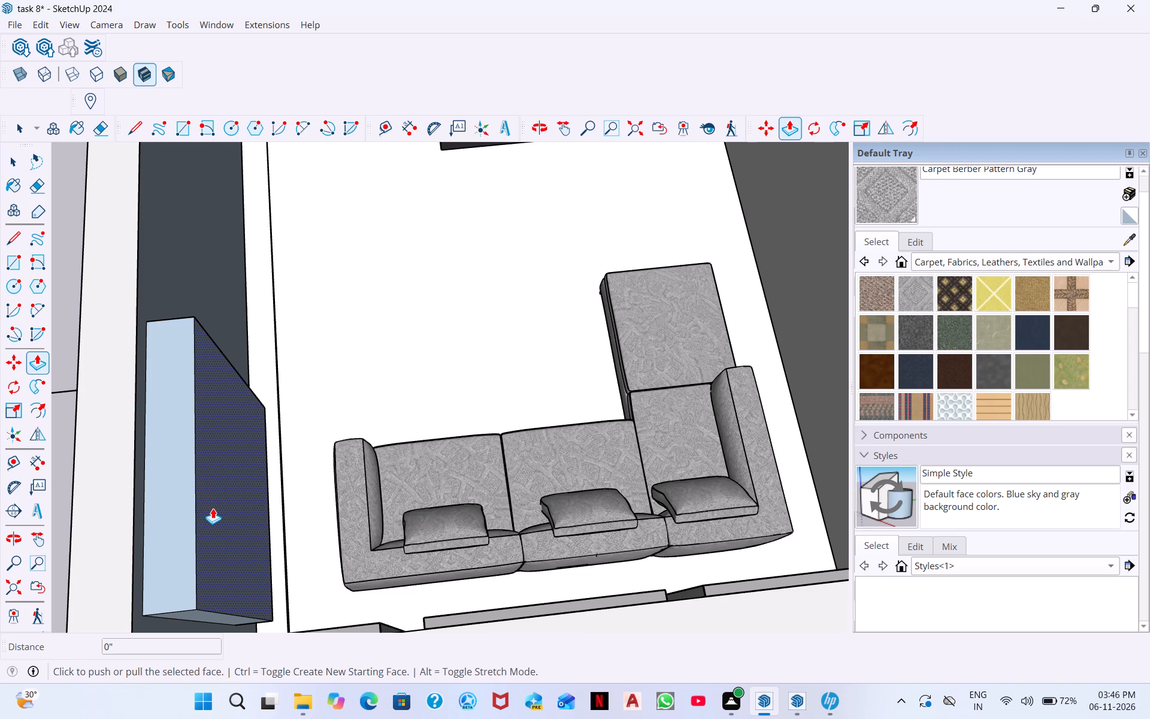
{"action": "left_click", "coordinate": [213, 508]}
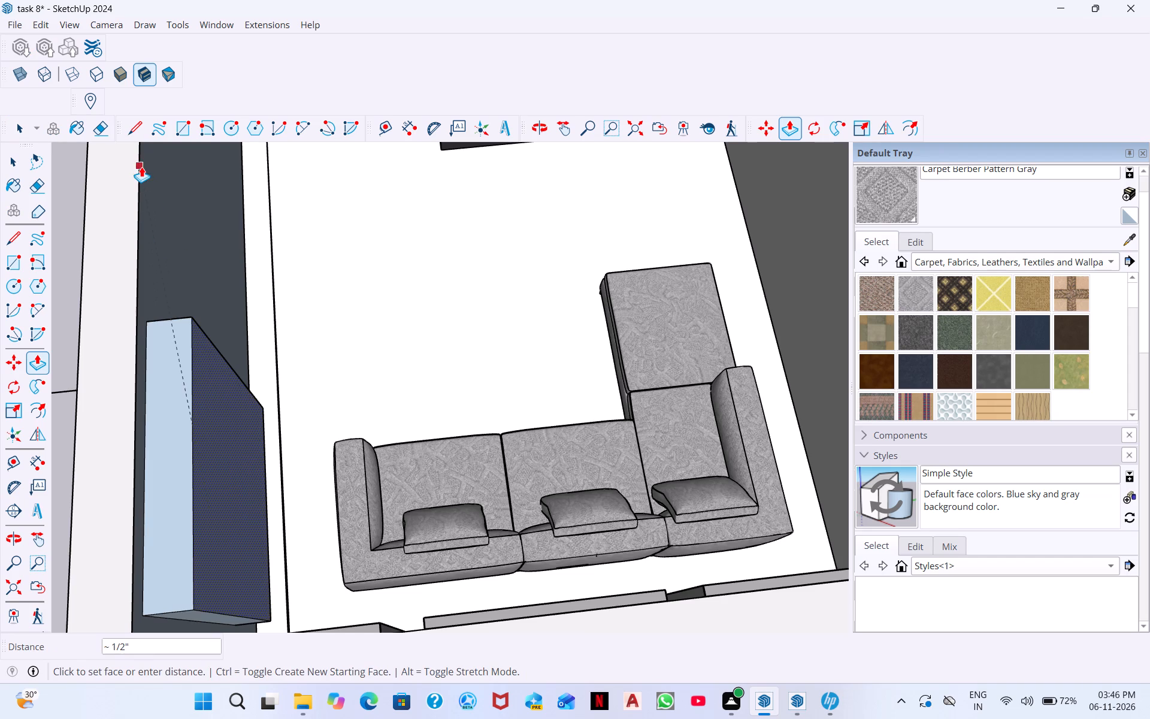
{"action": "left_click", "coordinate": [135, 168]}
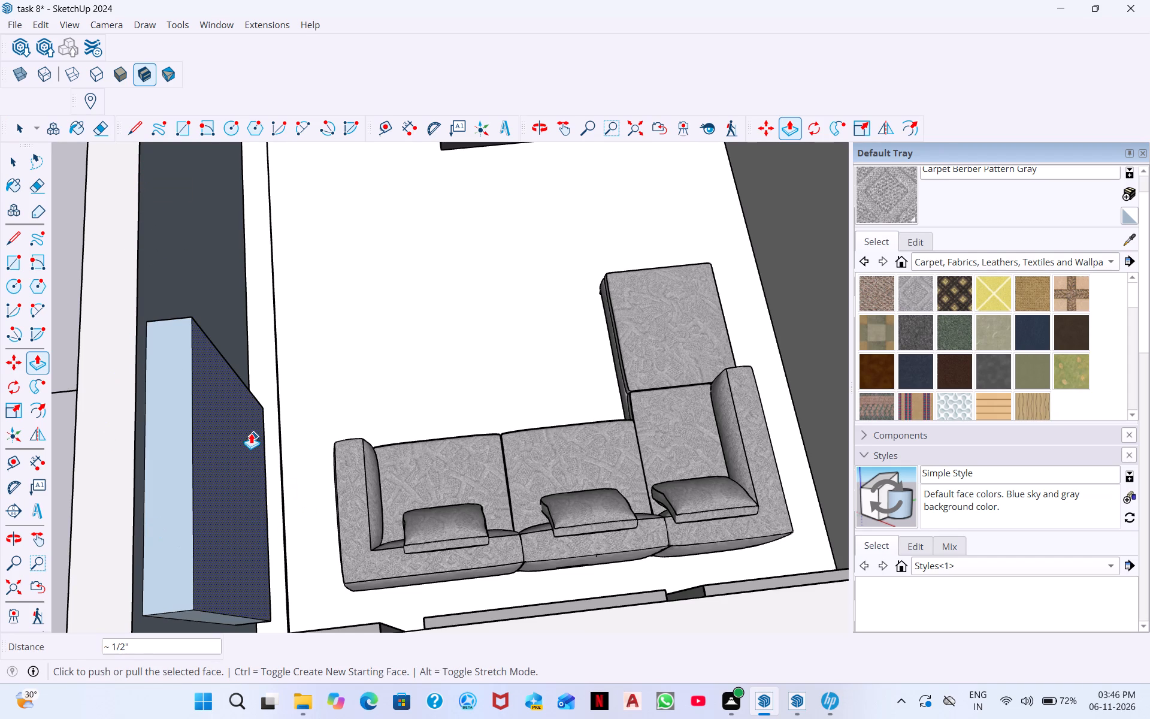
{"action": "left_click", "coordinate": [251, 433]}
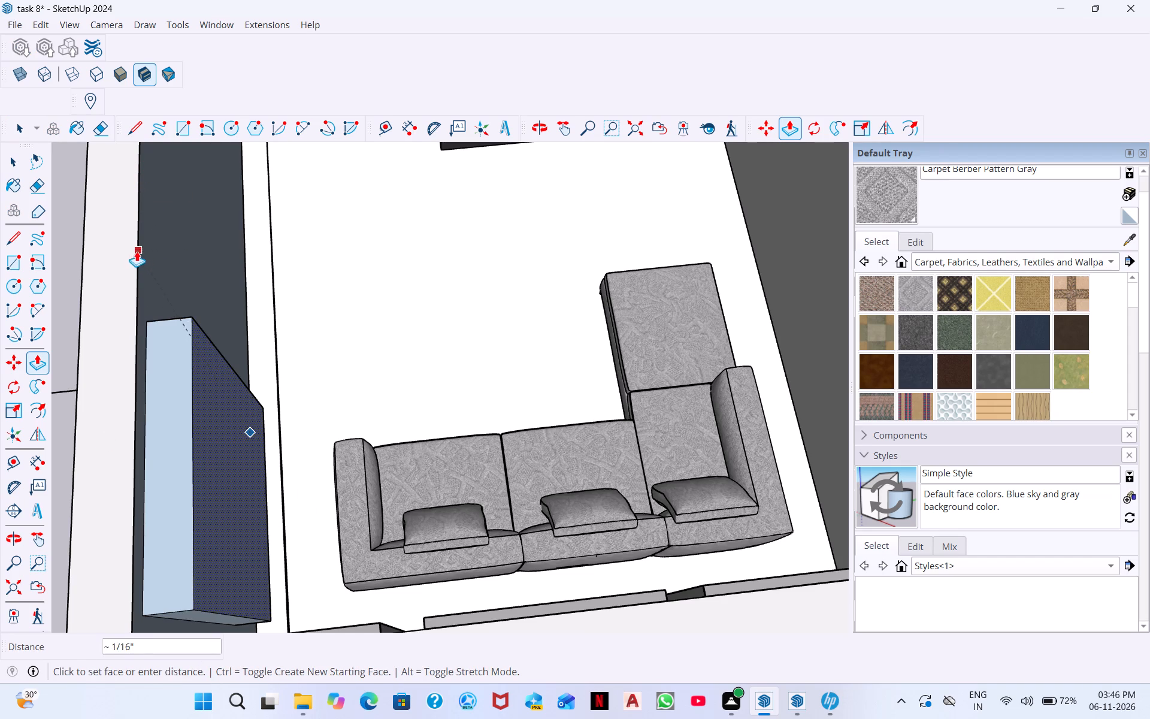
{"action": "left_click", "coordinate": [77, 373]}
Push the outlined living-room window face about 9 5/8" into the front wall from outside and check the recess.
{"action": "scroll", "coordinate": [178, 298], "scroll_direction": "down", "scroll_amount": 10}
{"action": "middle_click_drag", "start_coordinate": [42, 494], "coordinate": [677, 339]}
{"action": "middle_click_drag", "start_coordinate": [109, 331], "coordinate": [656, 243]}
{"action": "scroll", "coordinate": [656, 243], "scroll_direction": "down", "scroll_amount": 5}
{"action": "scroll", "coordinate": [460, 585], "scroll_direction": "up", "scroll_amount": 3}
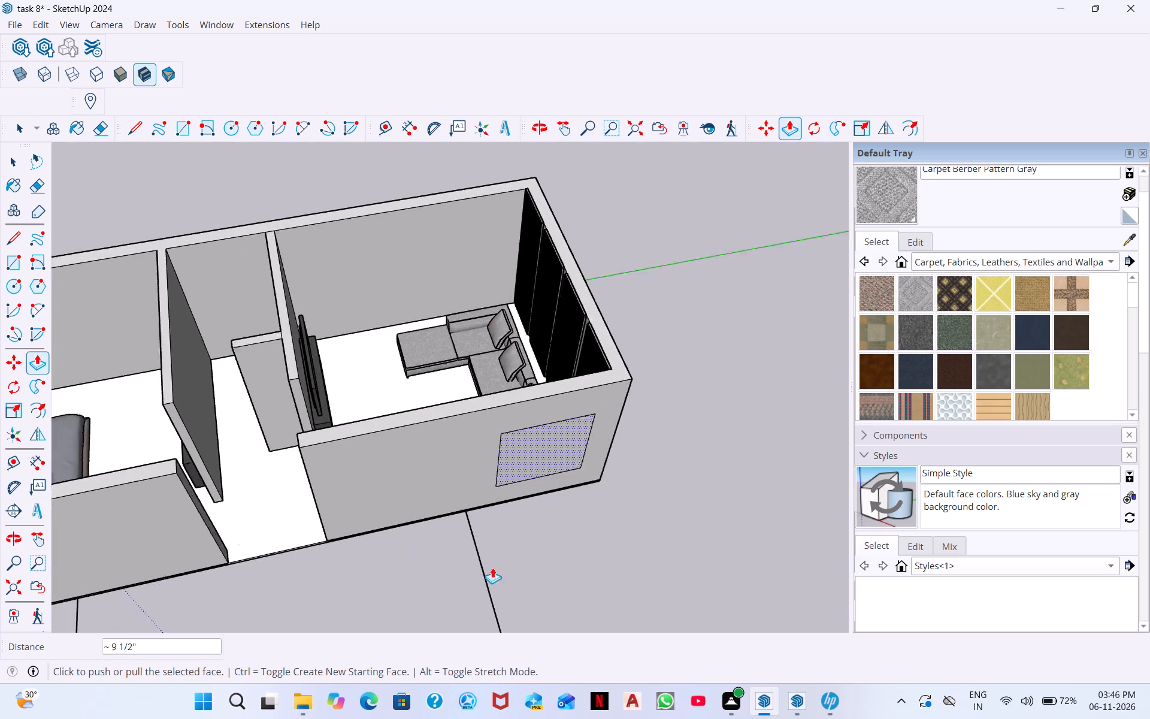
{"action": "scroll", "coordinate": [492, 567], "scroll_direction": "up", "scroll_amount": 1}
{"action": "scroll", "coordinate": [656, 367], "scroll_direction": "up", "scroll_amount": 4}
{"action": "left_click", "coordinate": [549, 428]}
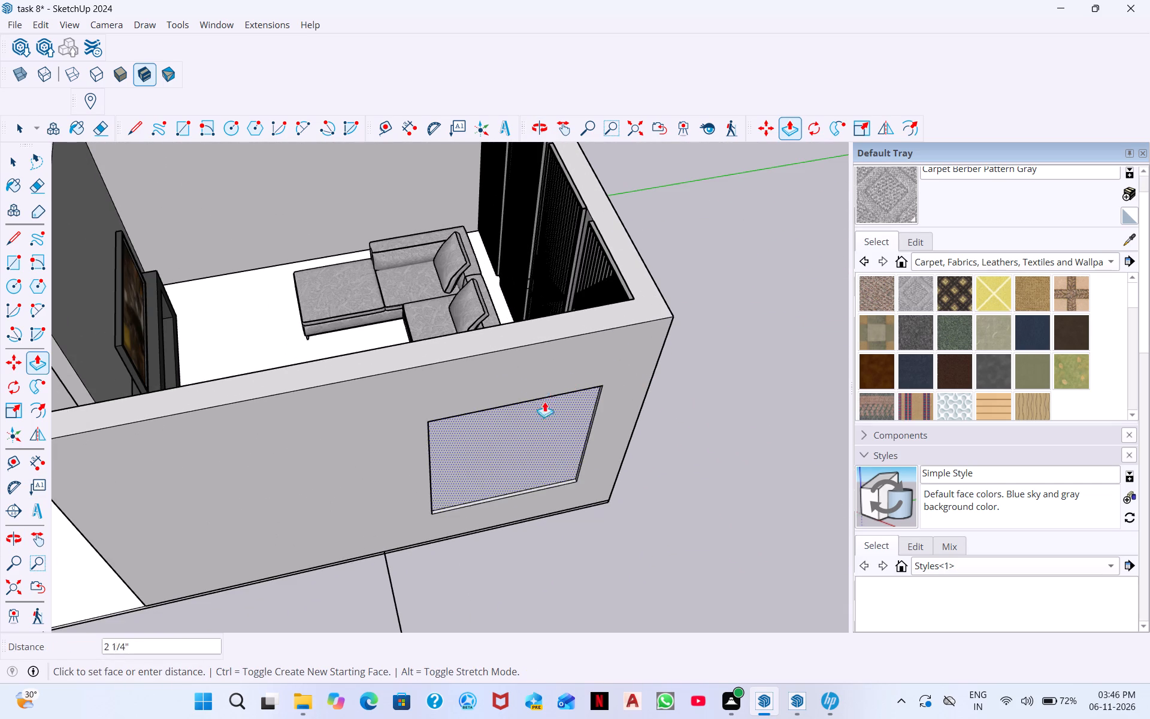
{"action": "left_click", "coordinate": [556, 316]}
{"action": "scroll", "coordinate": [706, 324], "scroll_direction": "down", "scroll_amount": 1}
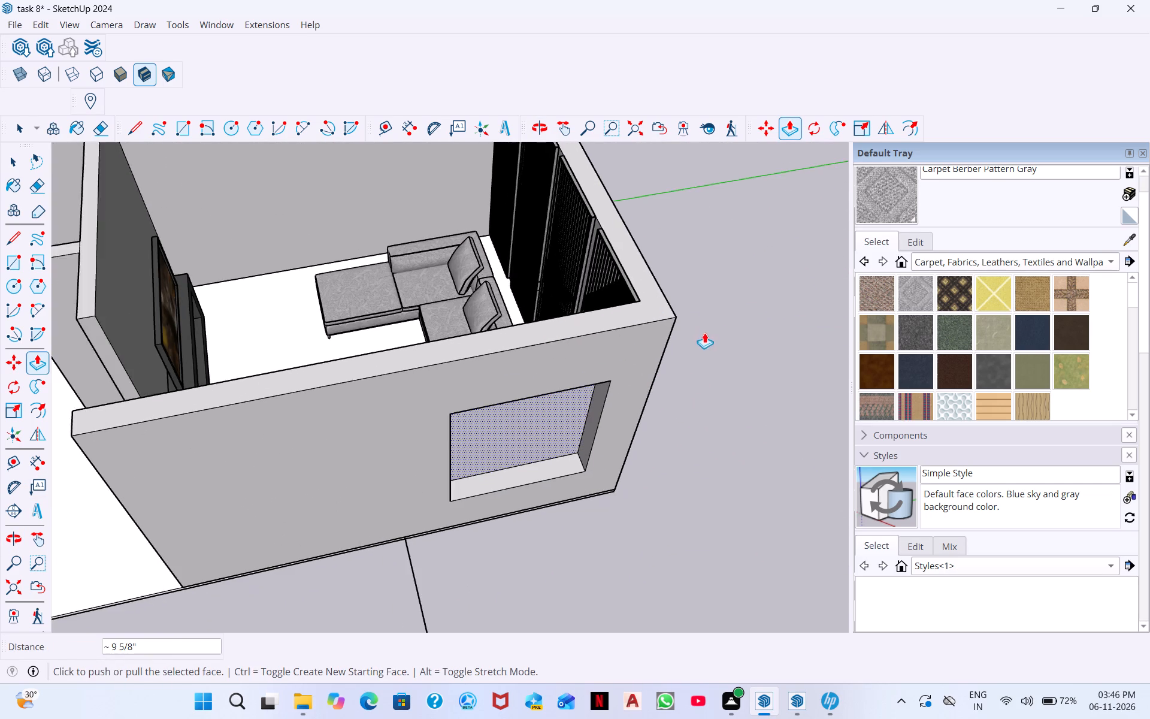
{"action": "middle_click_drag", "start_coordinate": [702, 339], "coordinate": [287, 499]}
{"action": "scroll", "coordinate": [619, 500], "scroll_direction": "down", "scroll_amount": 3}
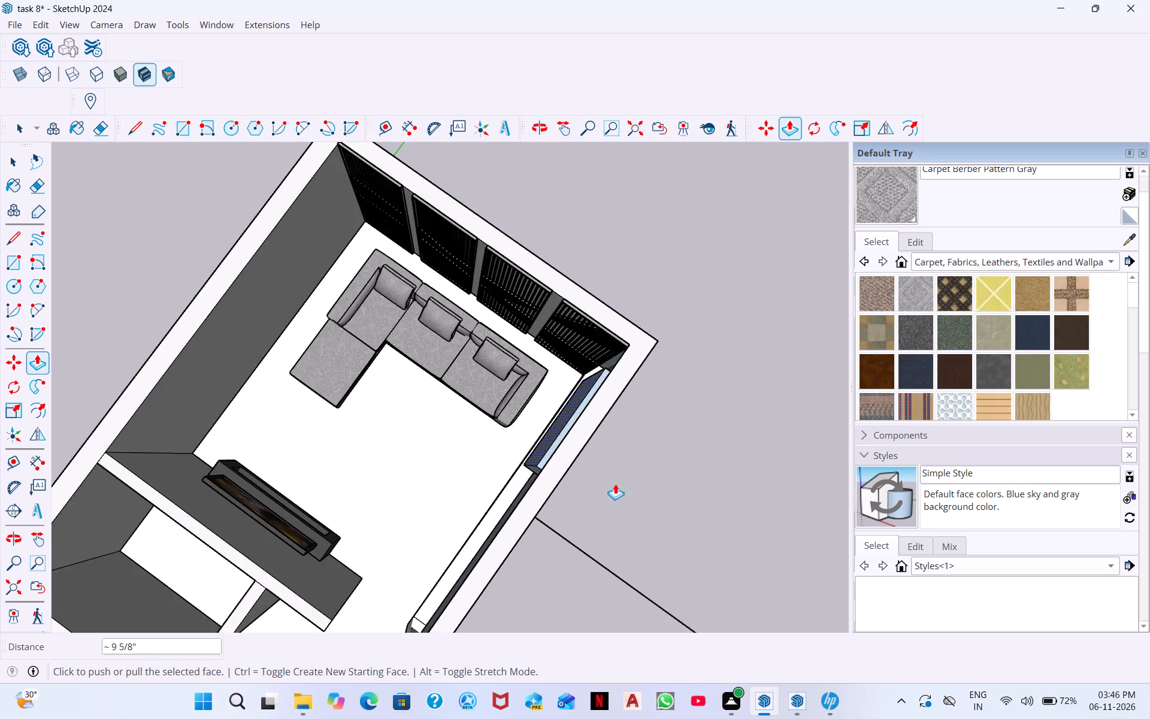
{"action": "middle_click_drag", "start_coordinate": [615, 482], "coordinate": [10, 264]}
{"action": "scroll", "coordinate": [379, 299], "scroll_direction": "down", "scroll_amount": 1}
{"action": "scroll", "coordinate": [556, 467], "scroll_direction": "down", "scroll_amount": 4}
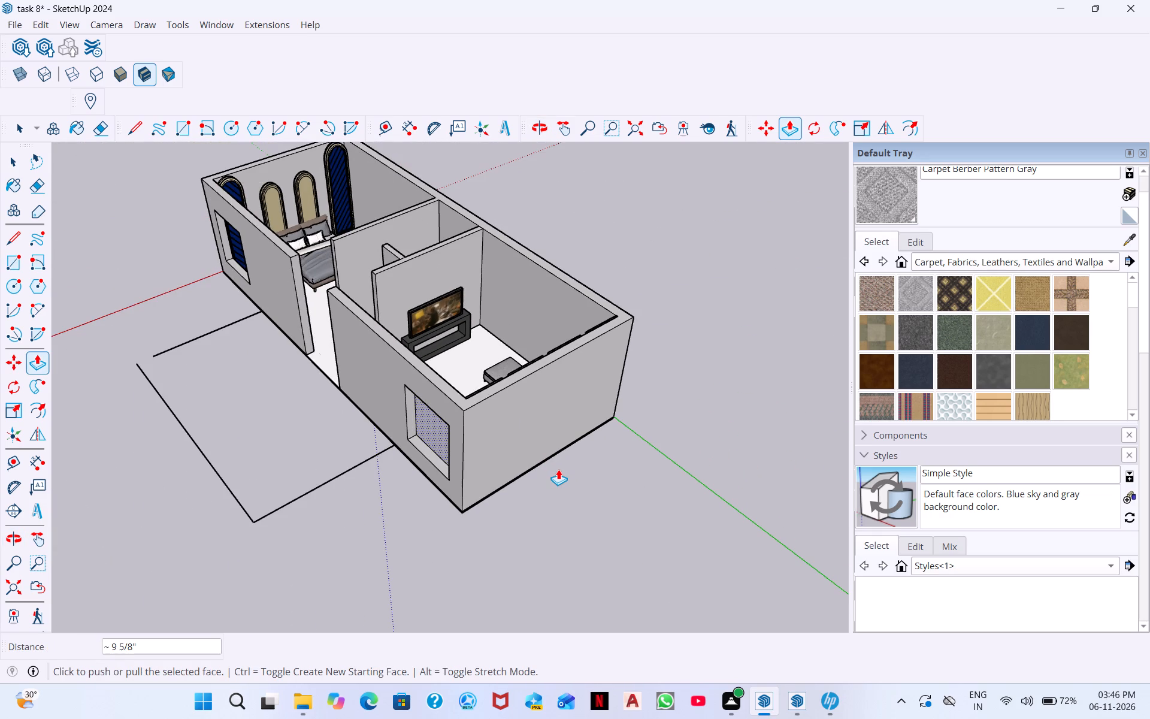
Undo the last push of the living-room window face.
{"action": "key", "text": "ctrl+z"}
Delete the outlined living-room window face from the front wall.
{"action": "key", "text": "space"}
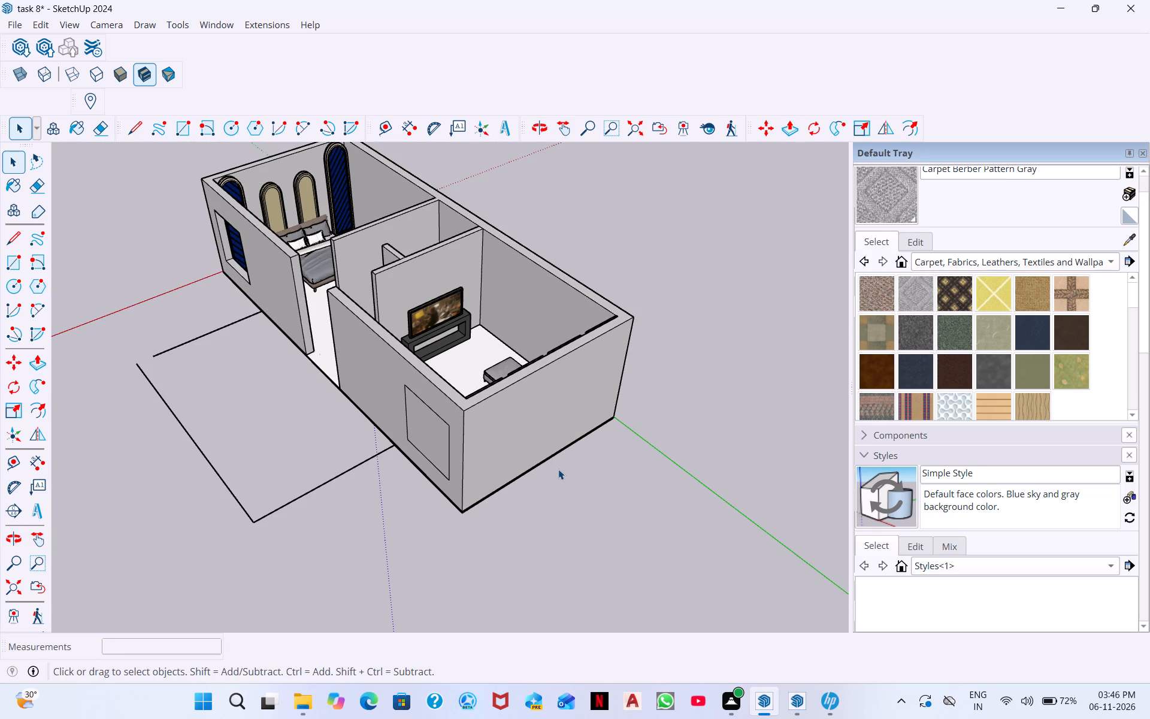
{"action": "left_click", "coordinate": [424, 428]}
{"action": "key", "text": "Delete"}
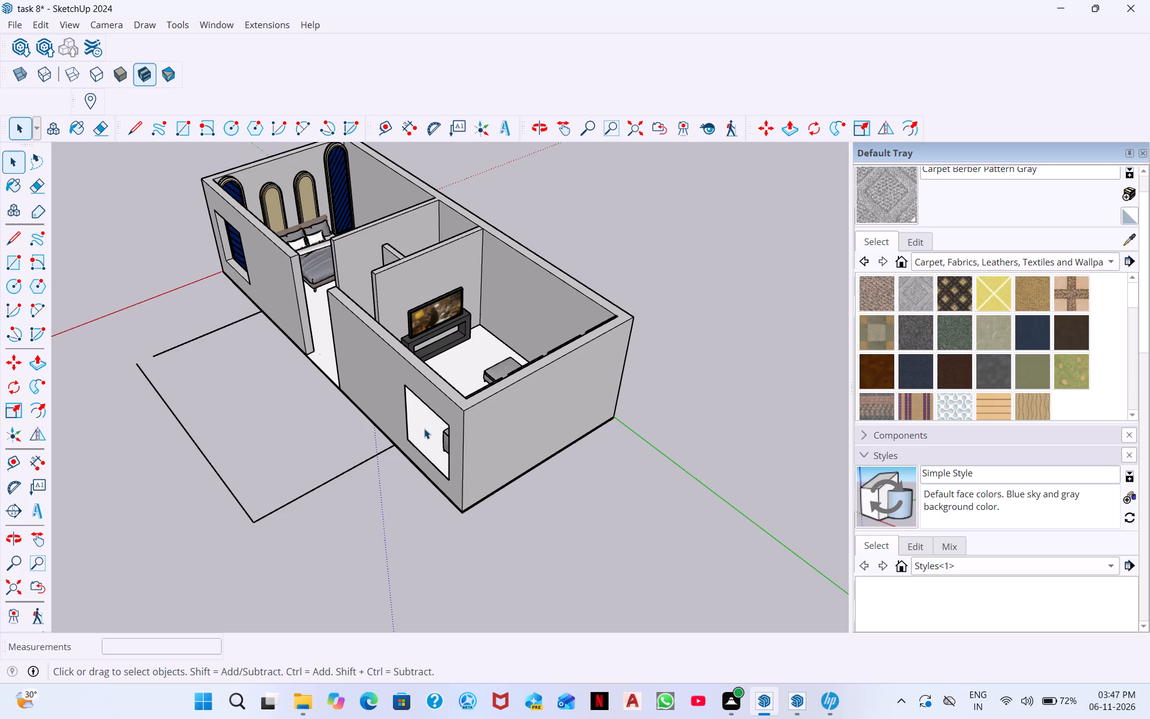
Examine the living-room window opening and its wall thickness from outside and inside, comparing it with the bedroom window opening.
{"action": "scroll", "coordinate": [481, 388], "scroll_direction": "down", "scroll_amount": 5}
{"action": "middle_click_drag", "start_coordinate": [589, 441], "coordinate": [758, 270]}
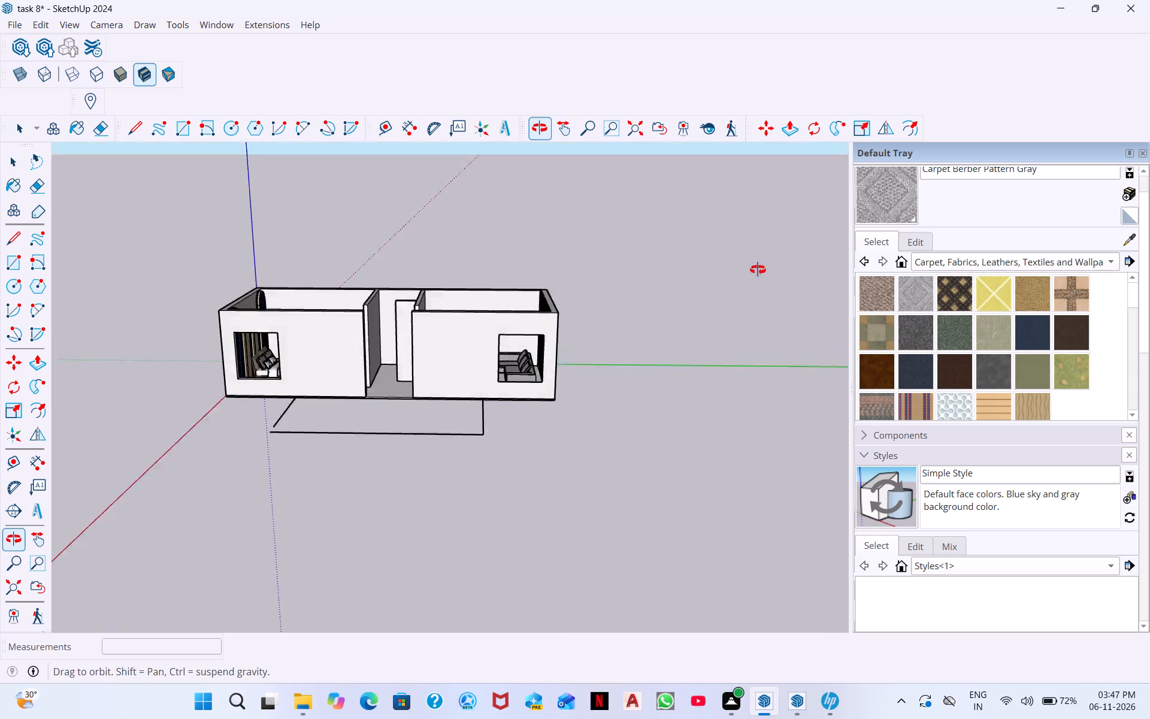
{"action": "middle_click_drag", "start_coordinate": [758, 270], "coordinate": [716, 258]}
{"action": "scroll", "coordinate": [583, 319], "scroll_direction": "up", "scroll_amount": 5}
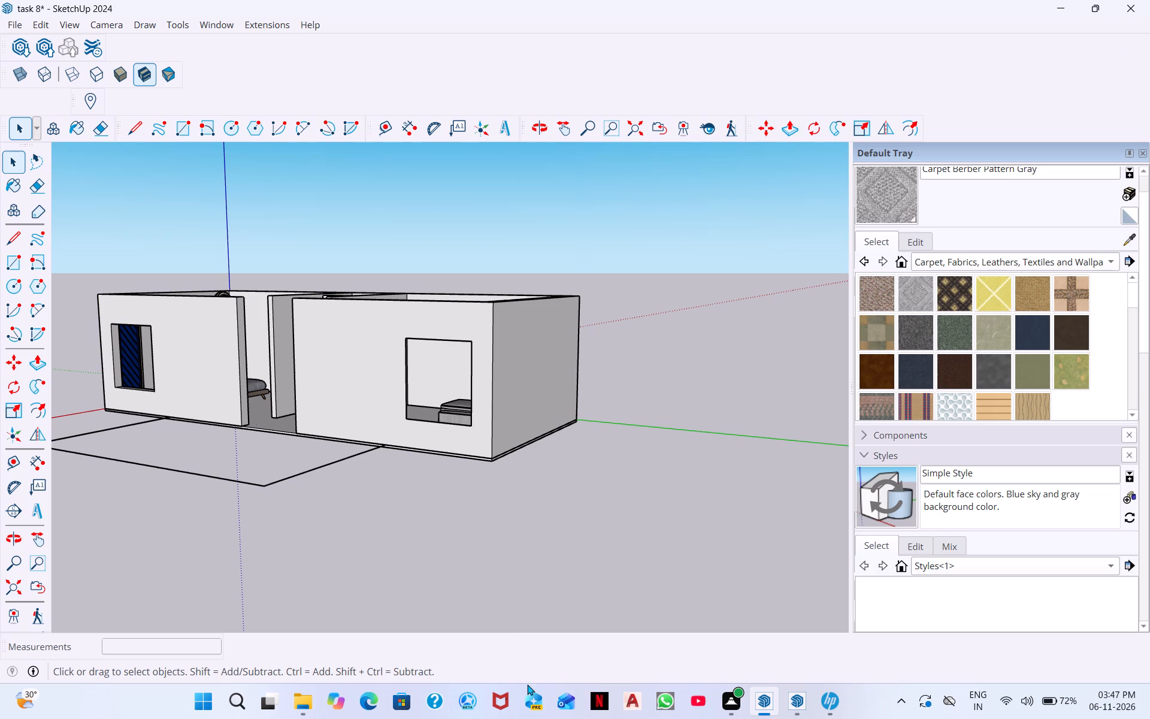
{"action": "key", "text": "Escape"}
{"action": "key", "text": "space"}
{"action": "middle_click_drag", "start_coordinate": [590, 442], "coordinate": [606, 465]}
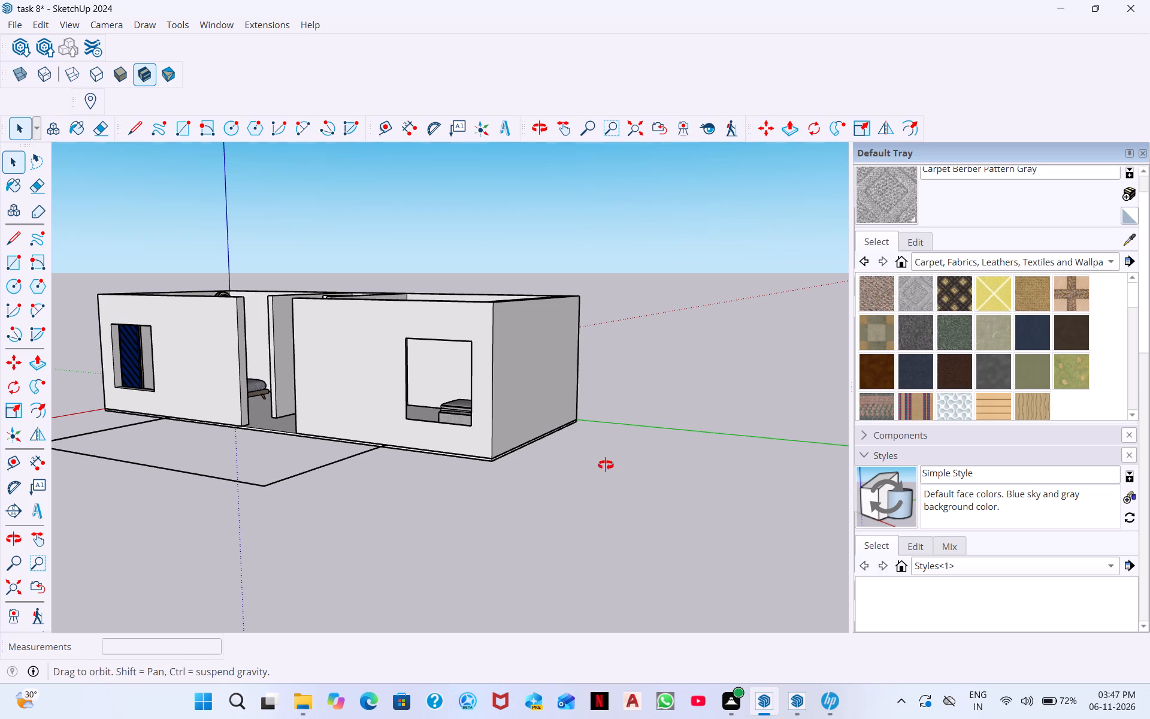
{"action": "middle_click_drag", "start_coordinate": [606, 465], "coordinate": [725, 623]}
{"action": "scroll", "coordinate": [511, 546], "scroll_direction": "up", "scroll_amount": 1}
{"action": "middle_click_drag", "start_coordinate": [510, 536], "coordinate": [842, 714]}
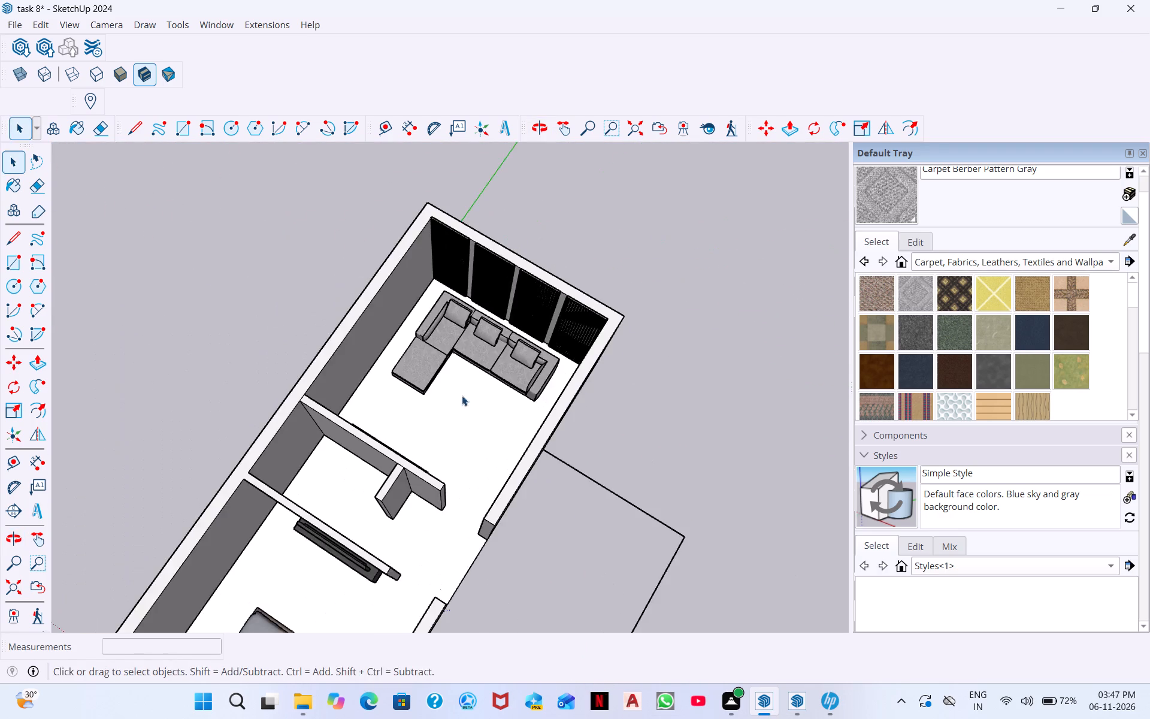
{"action": "middle_click_drag", "start_coordinate": [462, 395], "coordinate": [704, 304]}
{"action": "middle_click_drag", "start_coordinate": [458, 385], "coordinate": [632, 281]}
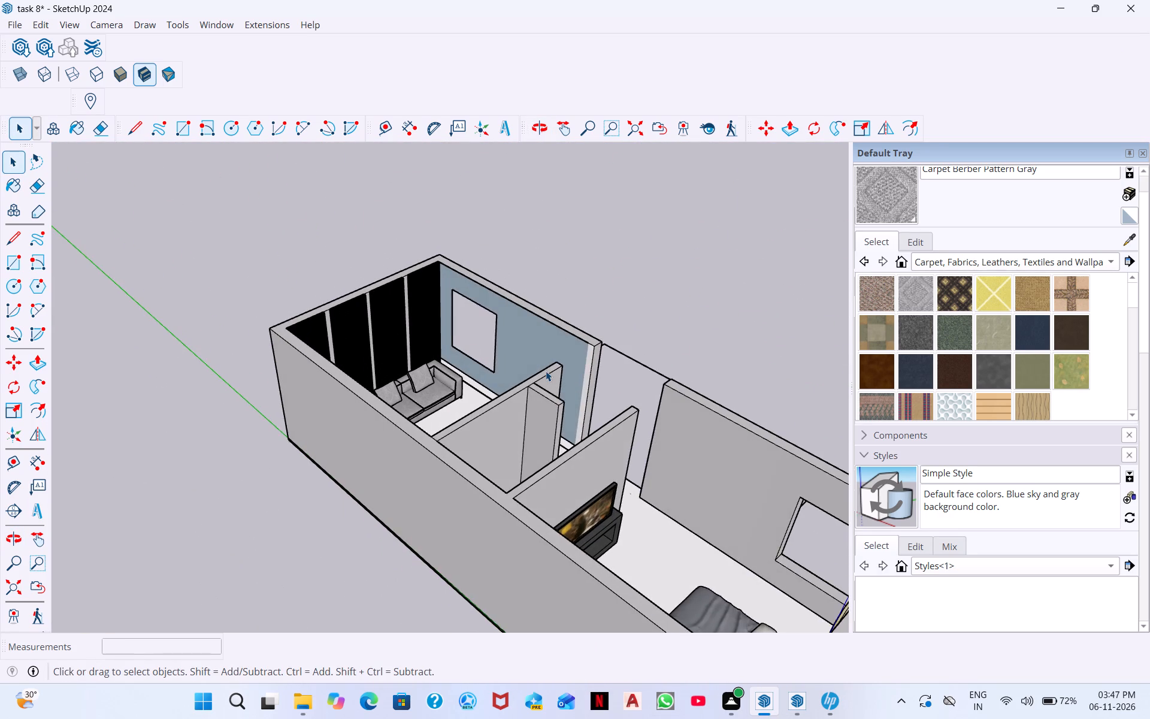
{"action": "scroll", "coordinate": [546, 371], "scroll_direction": "up", "scroll_amount": 4}
{"action": "middle_click_drag", "start_coordinate": [580, 321], "coordinate": [679, 193]}
{"action": "middle_click_drag", "start_coordinate": [567, 392], "coordinate": [759, 303]}
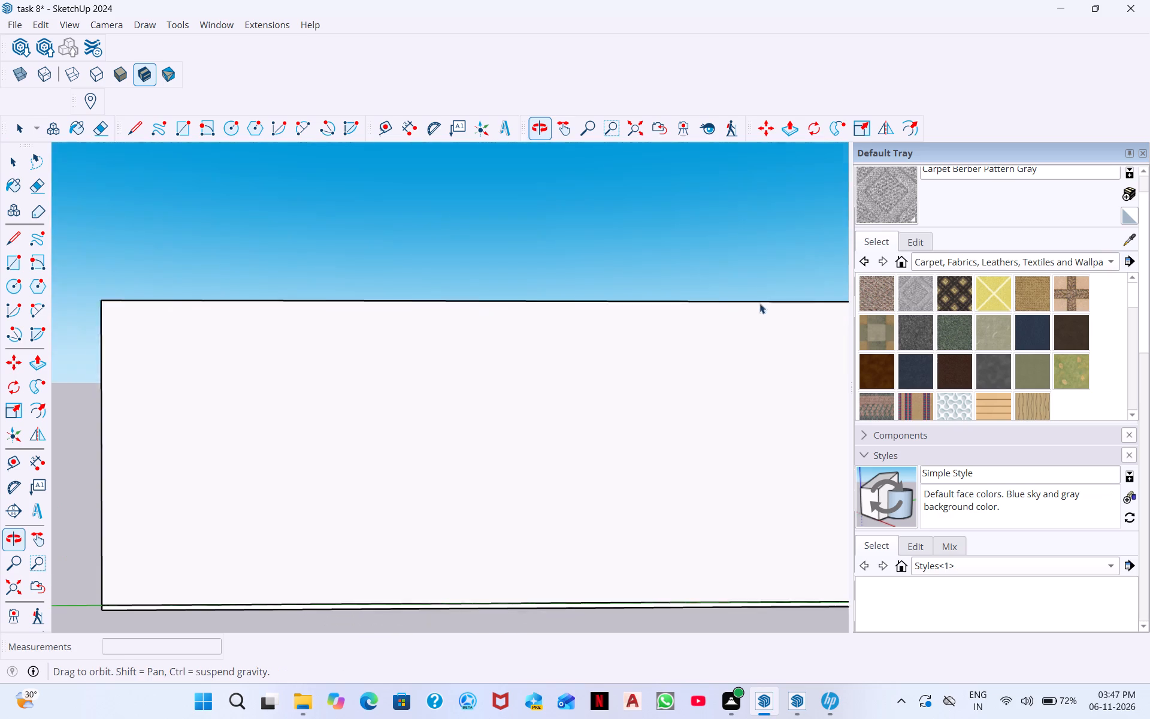
{"action": "middle_click_drag", "start_coordinate": [759, 303], "coordinate": [746, 309]}
{"action": "middle_click_drag", "start_coordinate": [952, 203], "coordinate": [967, 270]}
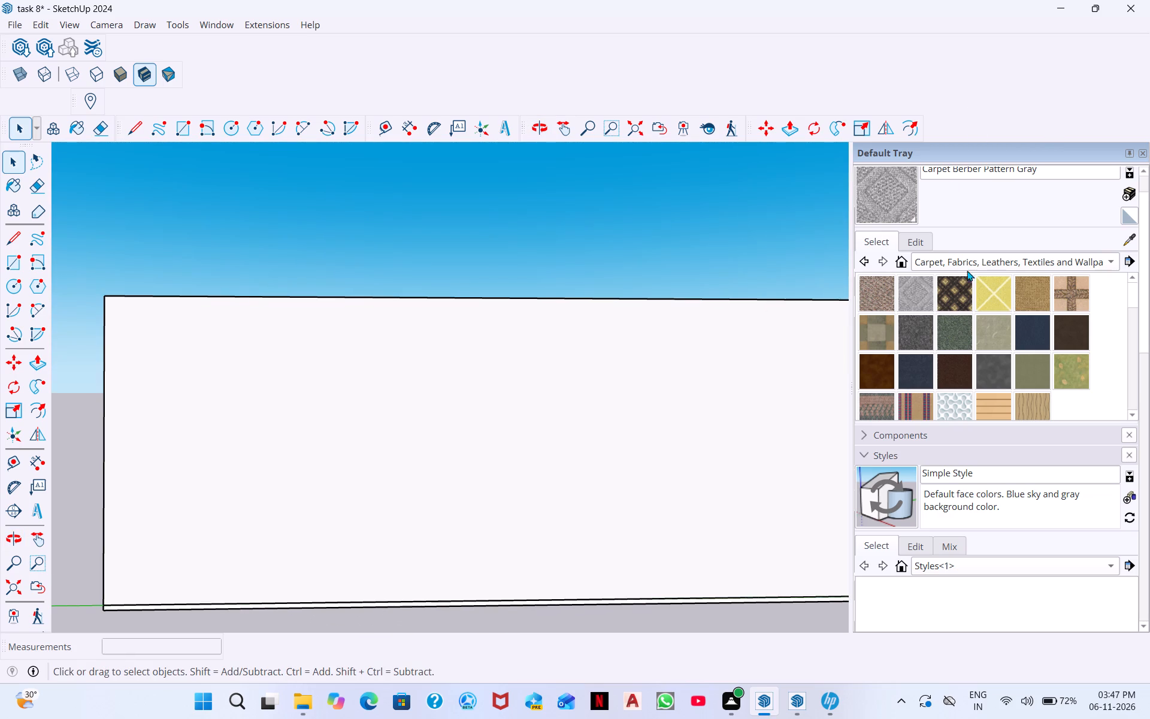
{"action": "middle_click_drag", "start_coordinate": [967, 270], "coordinate": [1012, 462]}
{"action": "middle_click_drag", "start_coordinate": [818, 258], "coordinate": [874, 691]}
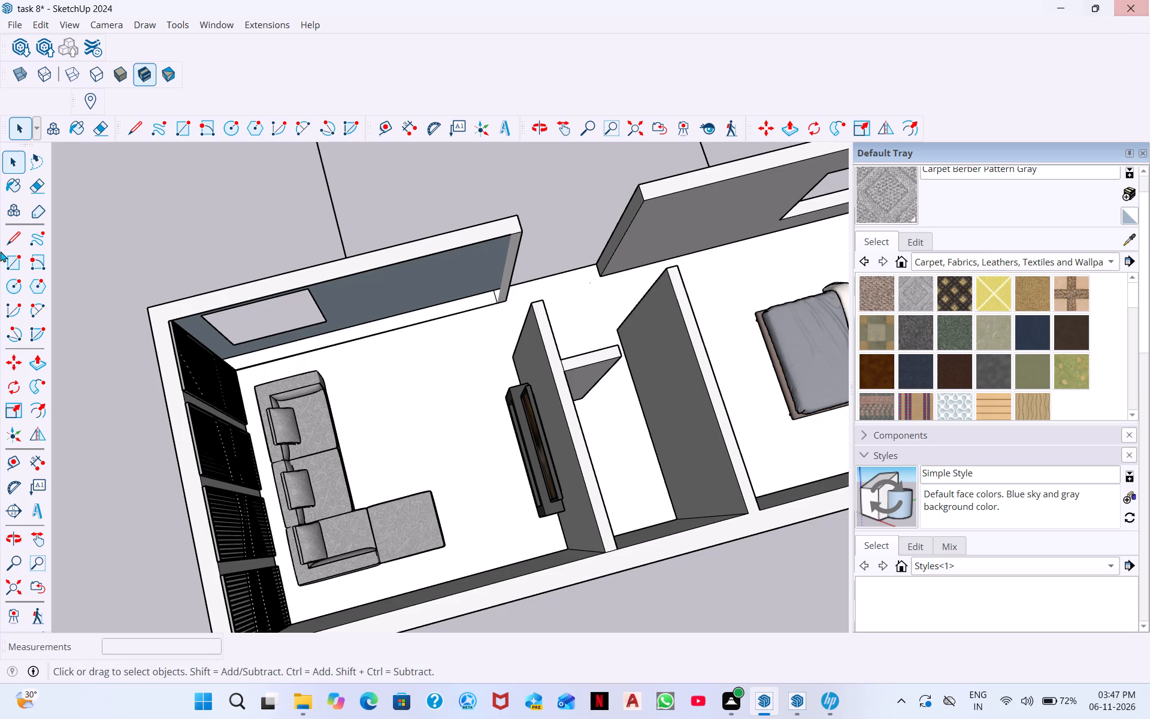
{"action": "left_click_drag", "start_coordinate": [325, 289], "coordinate": [314, 247]}
{"action": "middle_click_drag", "start_coordinate": [260, 333], "coordinate": [192, 169]}
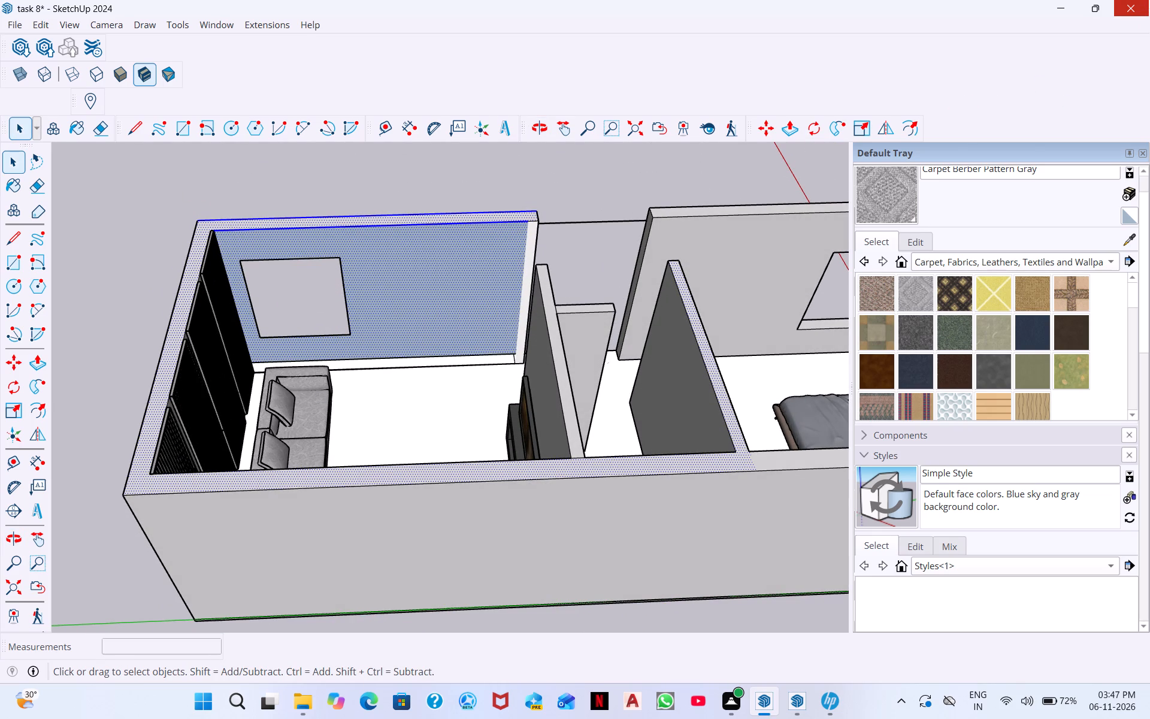
Undo the recent living-room window edits back to the plain window outline on the front wall.
{"action": "key", "text": "ctrl+z"}
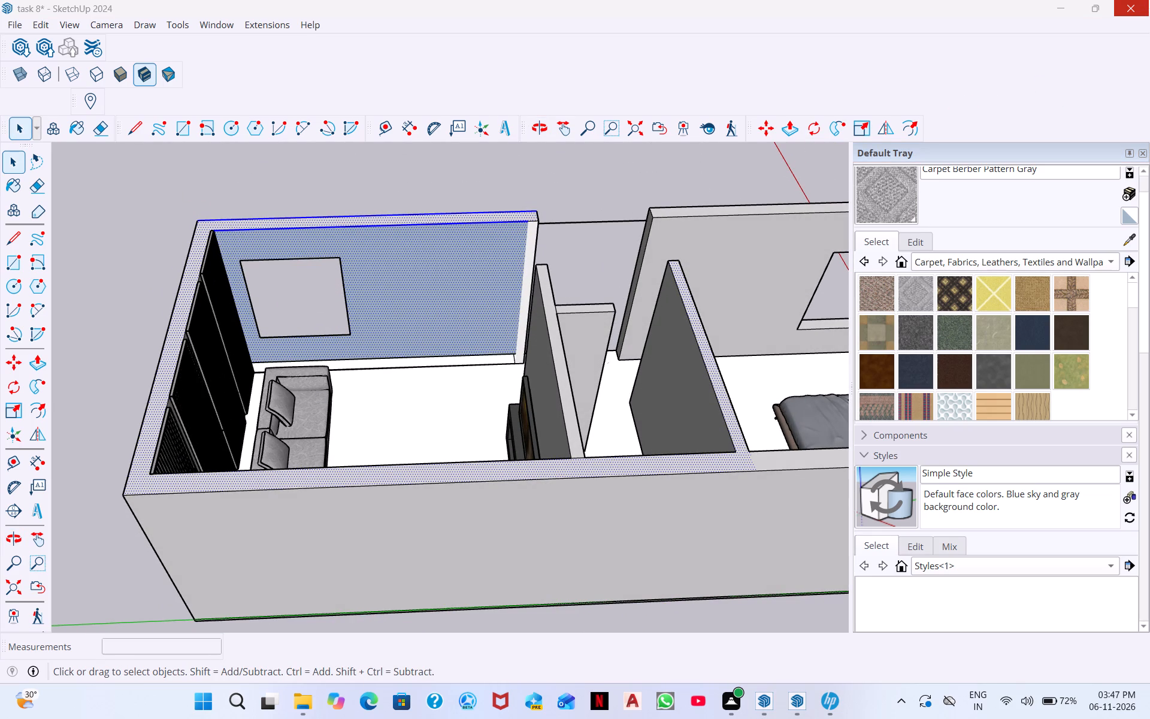
{"action": "key", "text": "ctrl+z"}
{"action": "left_click", "coordinate": [113, 244]}
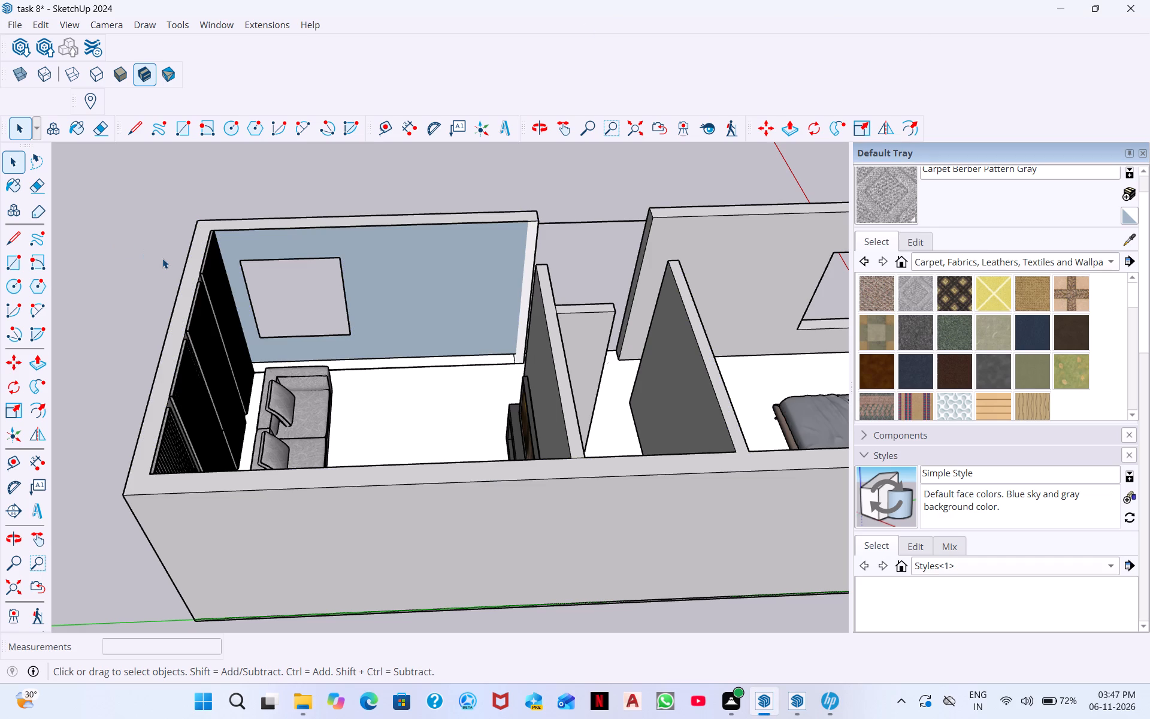
{"action": "key", "text": "ctrl+z"}
{"action": "key", "text": "ctrl+z"}
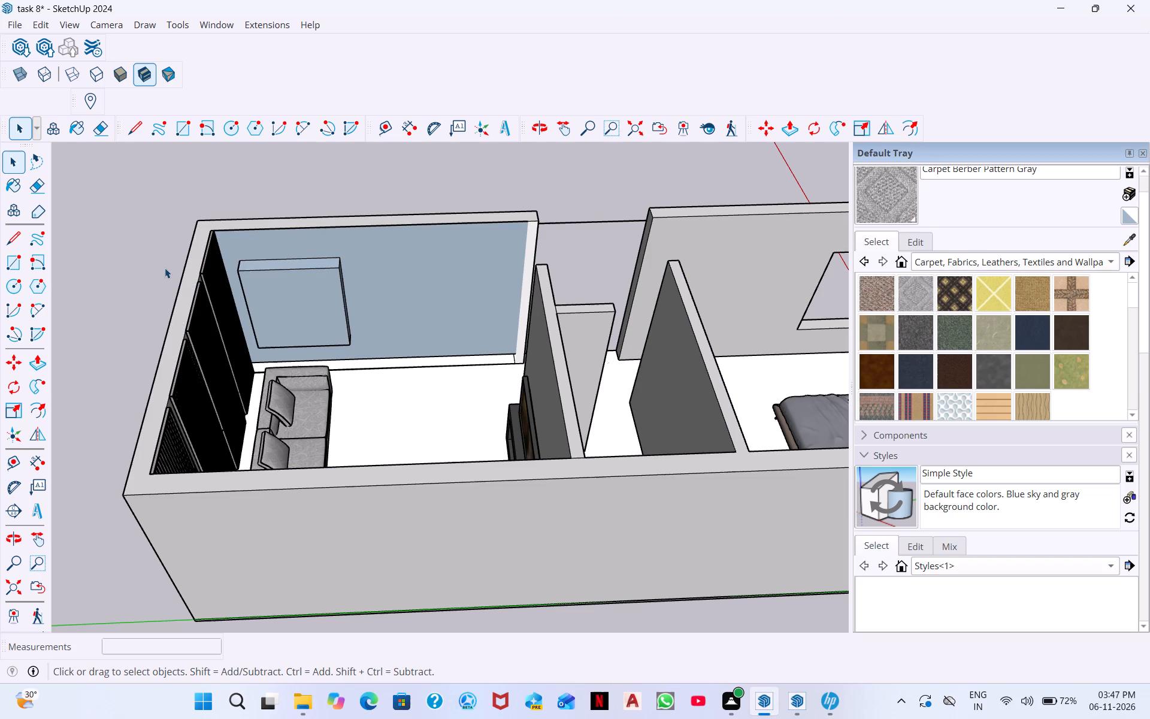
{"action": "key", "text": "ctrl+z"}
{"action": "key", "text": "ctrl+z"}
{"action": "key", "text": "ctrl+z"}
{"action": "key", "text": "ctrl+z"}
{"action": "key", "text": "ctrl+z"}
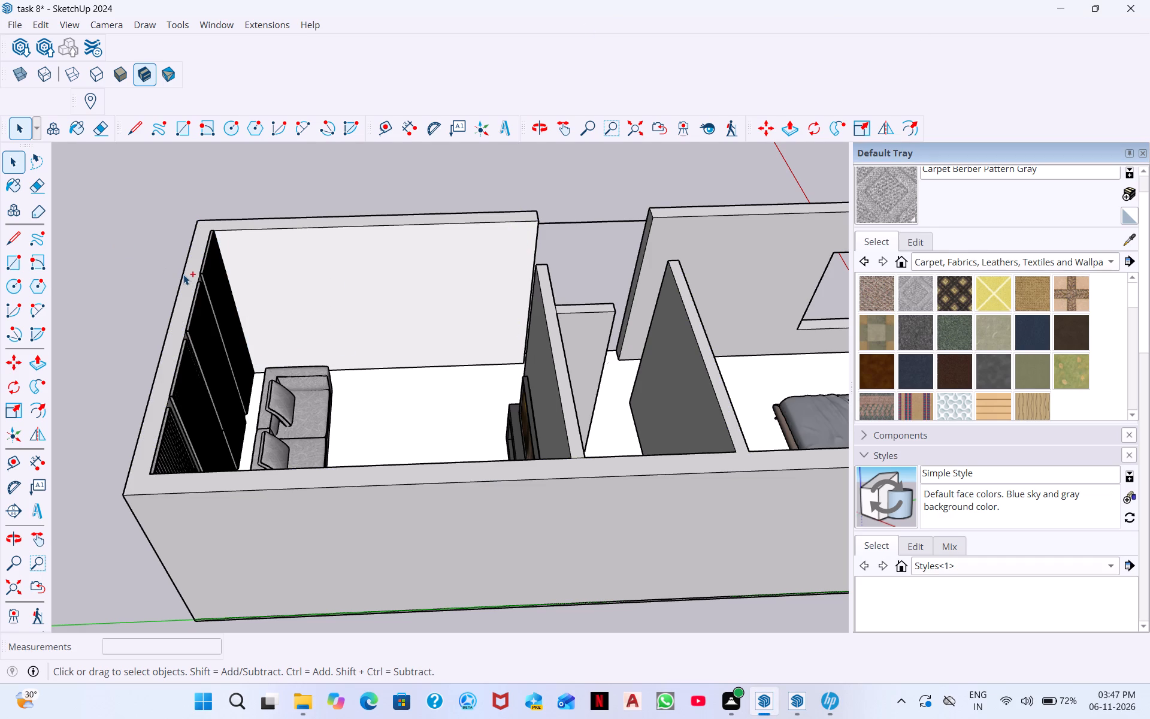
Repeat the last Push/Pull distance on the outlined living-room window face and the face behind it, and check from above.
{"action": "middle_click_drag", "start_coordinate": [469, 286], "coordinate": [525, 581]}
{"action": "middle_click_drag", "start_coordinate": [408, 389], "coordinate": [467, 623]}
{"action": "scroll", "coordinate": [267, 370], "scroll_direction": "up", "scroll_amount": 7}
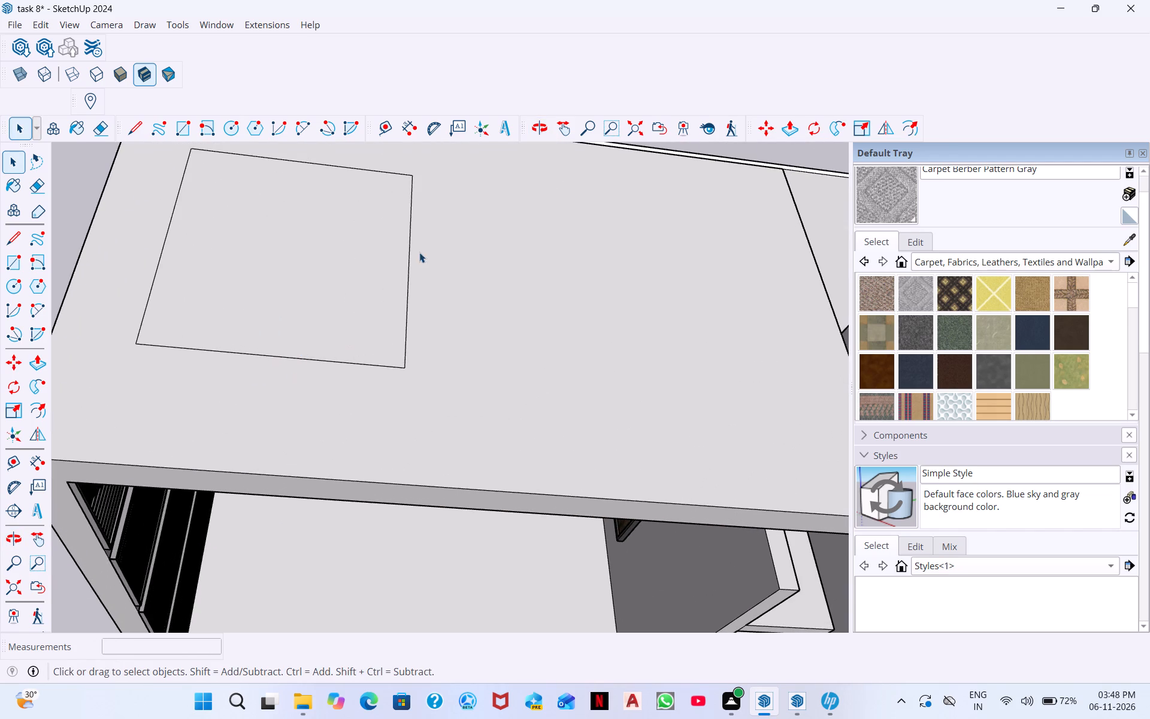
{"action": "middle_click_drag", "start_coordinate": [567, 272], "coordinate": [571, 153]}
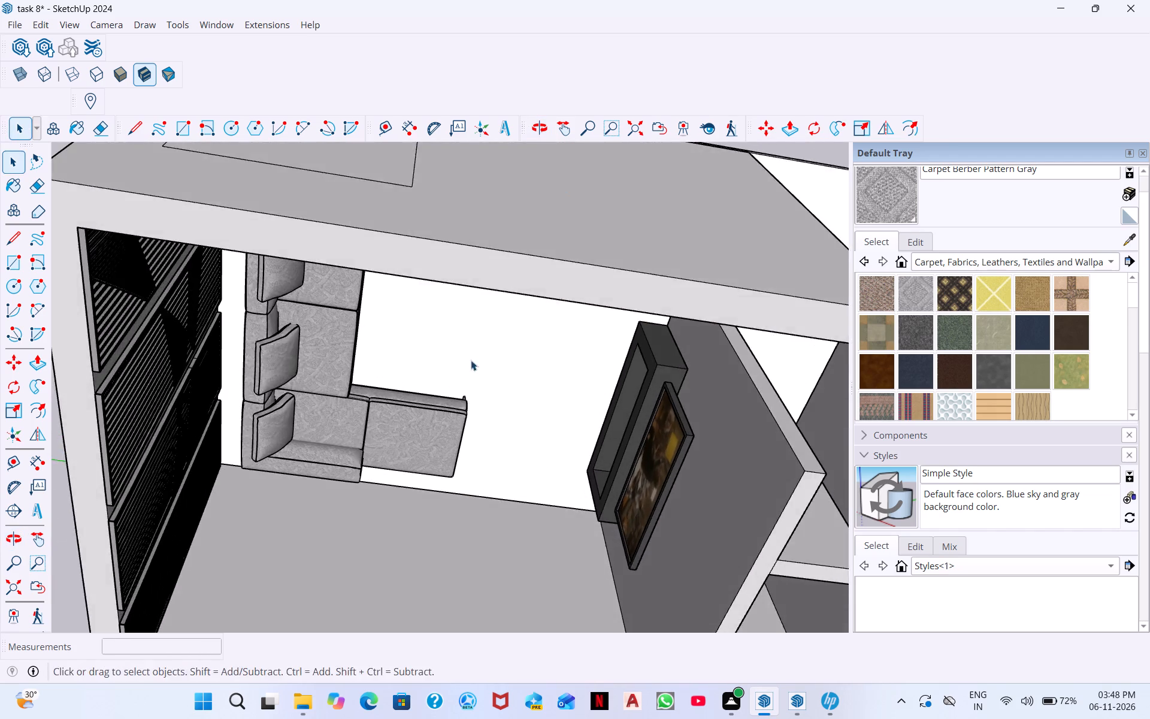
{"action": "middle_click_drag", "start_coordinate": [471, 360], "coordinate": [501, 201]}
{"action": "middle_click_drag", "start_coordinate": [371, 300], "coordinate": [438, 129]}
{"action": "middle_click_drag", "start_coordinate": [501, 177], "coordinate": [529, 134]}
{"action": "middle_click_drag", "start_coordinate": [488, 243], "coordinate": [531, 132]}
{"action": "middle_click_drag", "start_coordinate": [382, 338], "coordinate": [417, 279]}
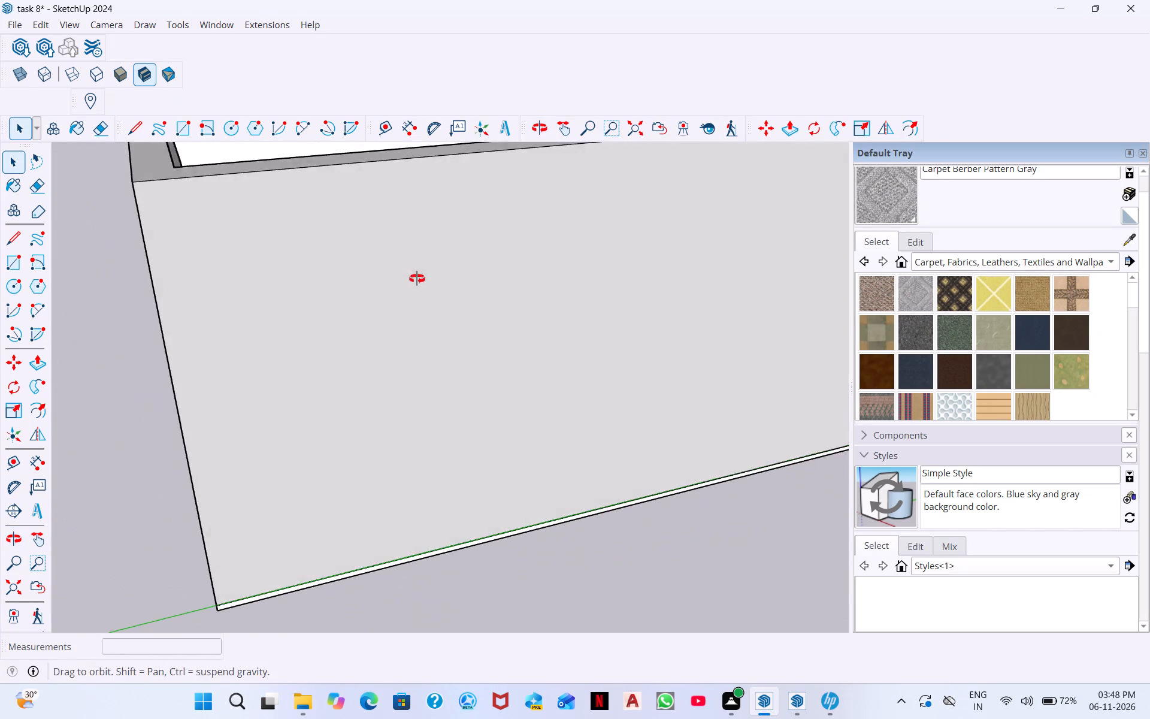
{"action": "middle_click_drag", "start_coordinate": [417, 279], "coordinate": [417, 277]}
{"action": "middle_click_drag", "start_coordinate": [320, 310], "coordinate": [562, 307]}
{"action": "scroll", "coordinate": [368, 379], "scroll_direction": "down", "scroll_amount": 7}
{"action": "middle_click_drag", "start_coordinate": [299, 373], "coordinate": [669, 392]}
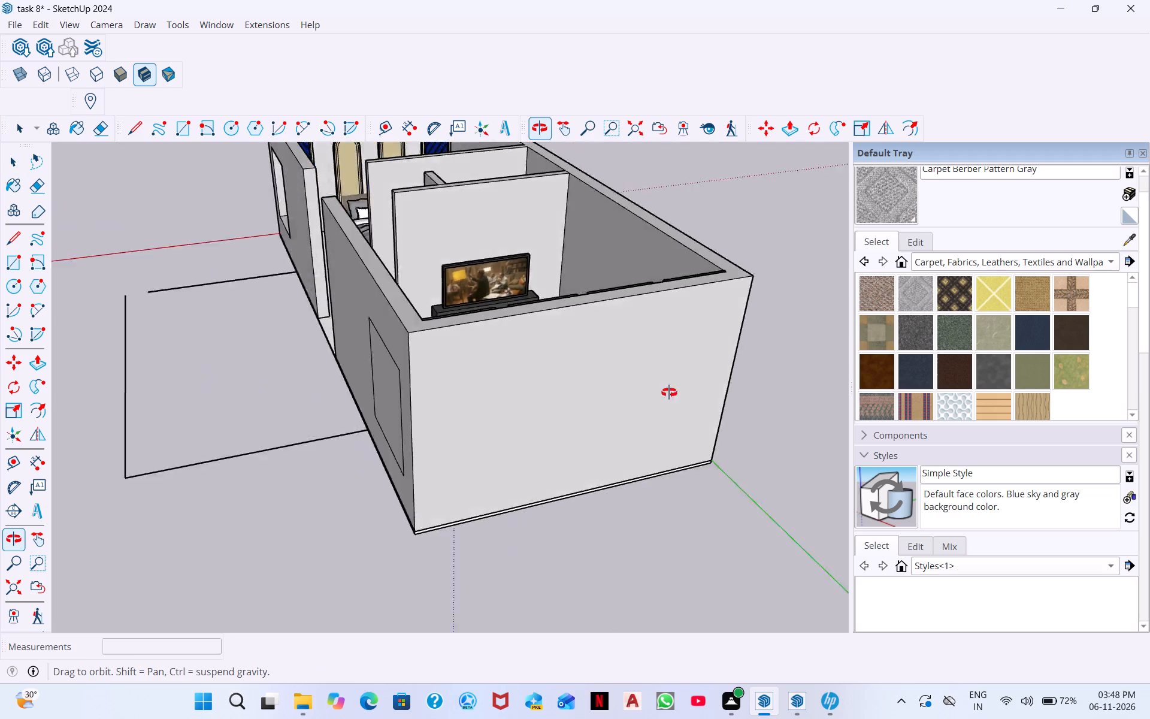
{"action": "middle_click_drag", "start_coordinate": [669, 392], "coordinate": [963, 323]}
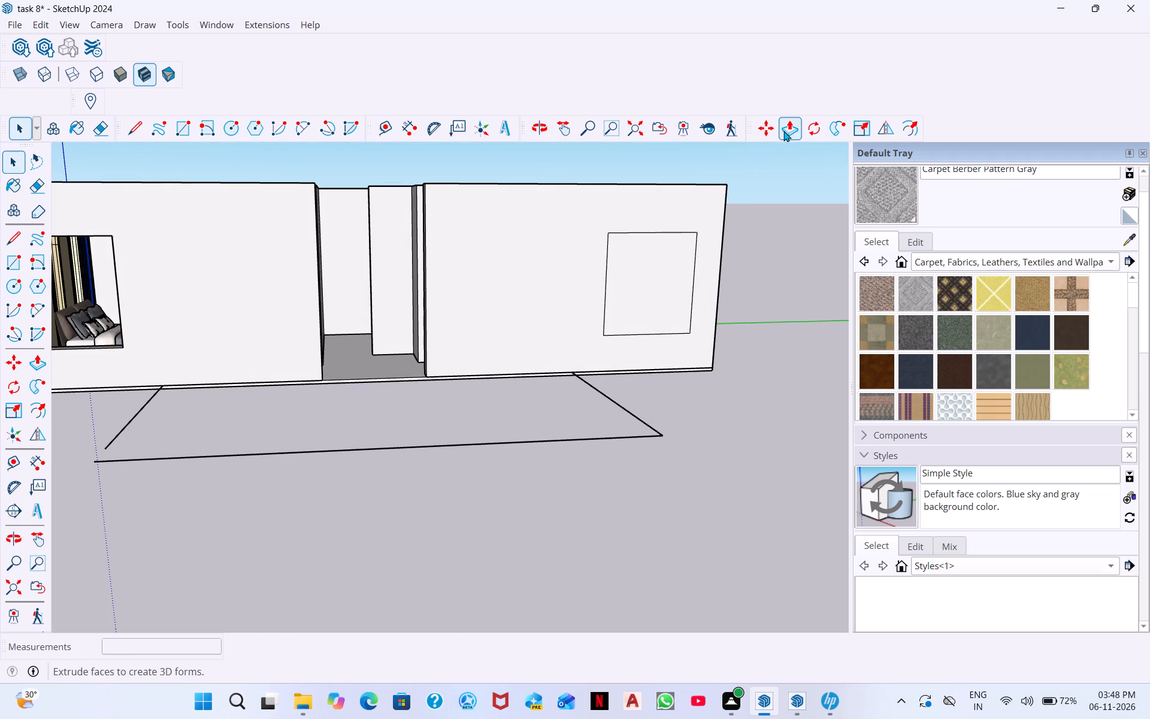
{"action": "left_click", "coordinate": [783, 131]}
{"action": "double_click", "coordinate": [652, 297]}
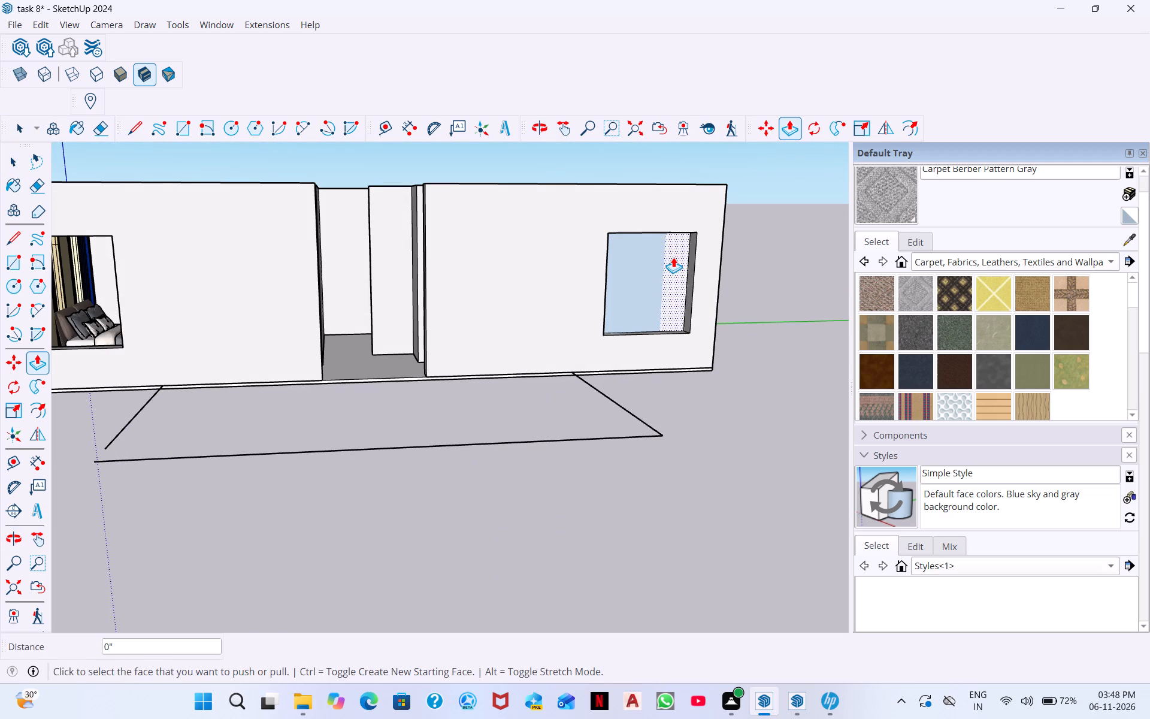
{"action": "double_click", "coordinate": [674, 262]}
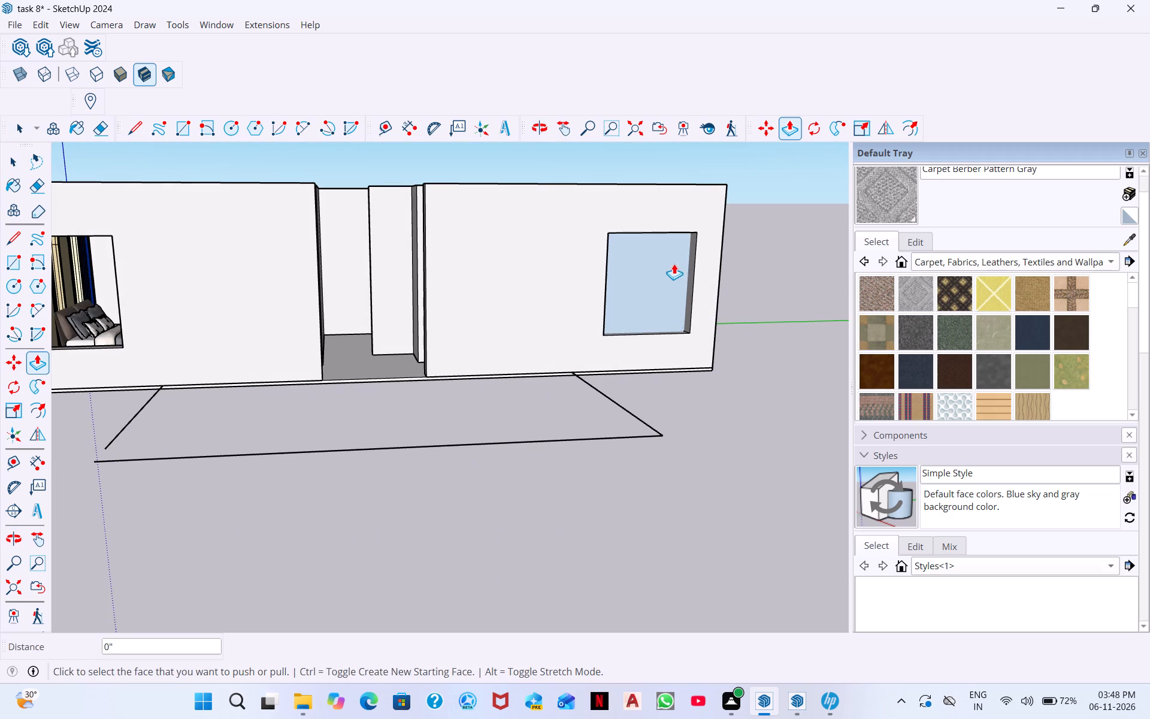
{"action": "middle_click_drag", "start_coordinate": [657, 276], "coordinate": [688, 718]}
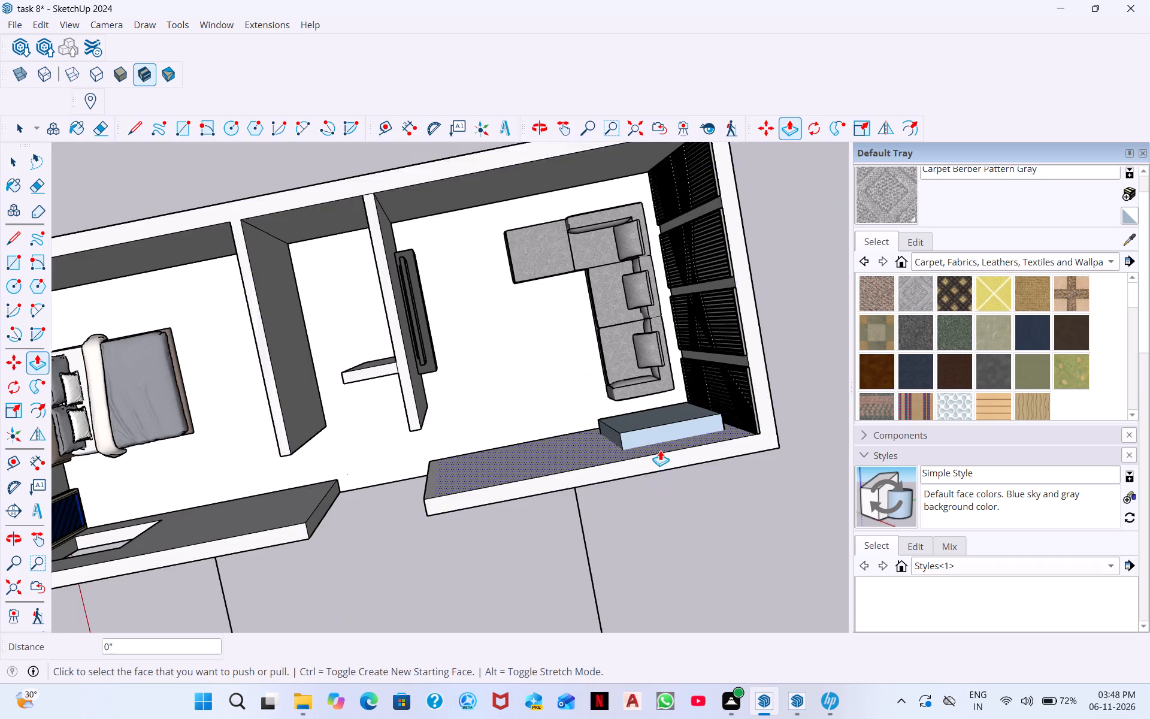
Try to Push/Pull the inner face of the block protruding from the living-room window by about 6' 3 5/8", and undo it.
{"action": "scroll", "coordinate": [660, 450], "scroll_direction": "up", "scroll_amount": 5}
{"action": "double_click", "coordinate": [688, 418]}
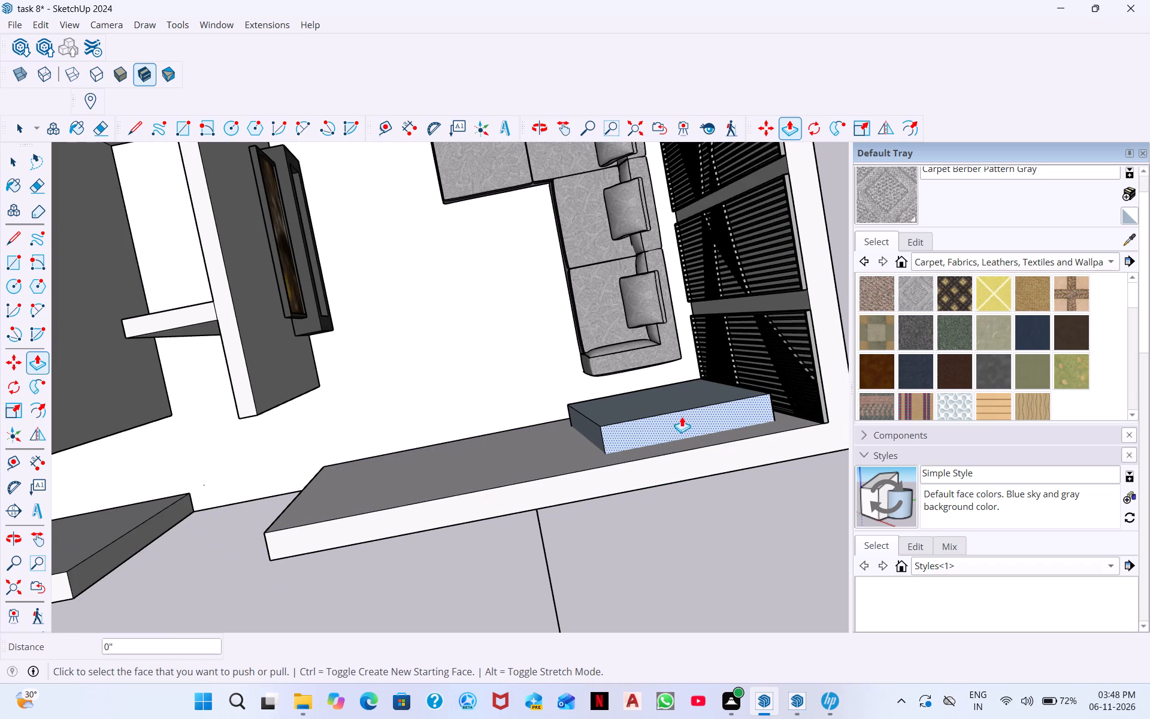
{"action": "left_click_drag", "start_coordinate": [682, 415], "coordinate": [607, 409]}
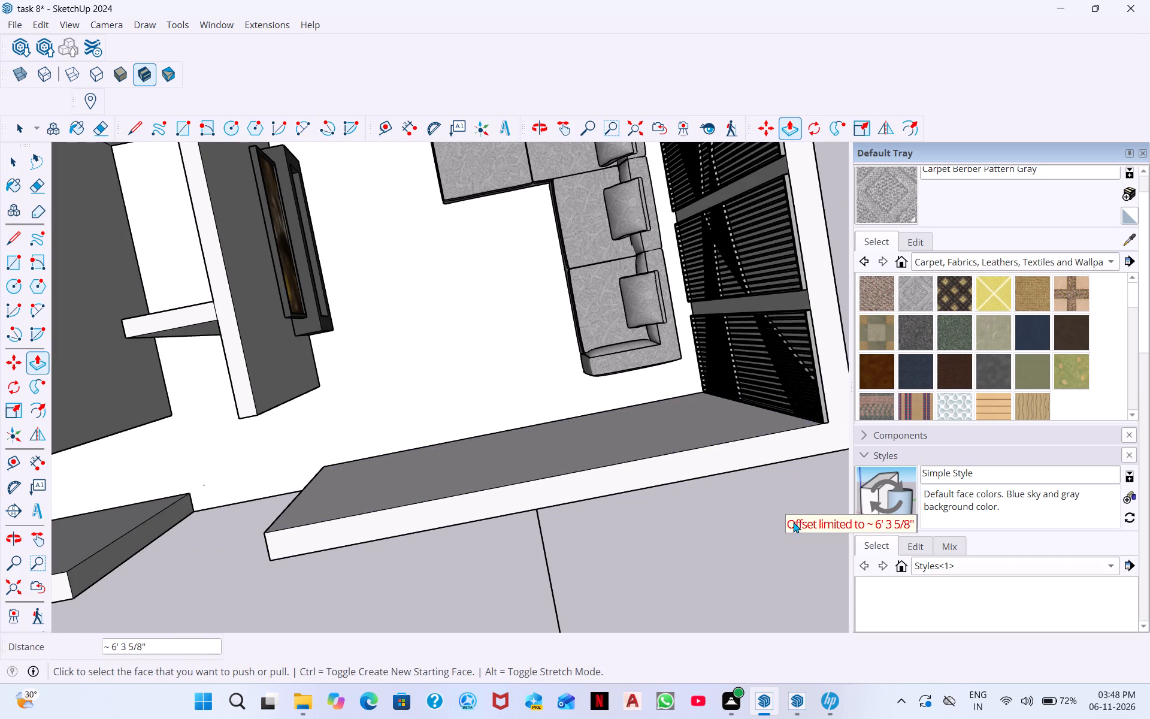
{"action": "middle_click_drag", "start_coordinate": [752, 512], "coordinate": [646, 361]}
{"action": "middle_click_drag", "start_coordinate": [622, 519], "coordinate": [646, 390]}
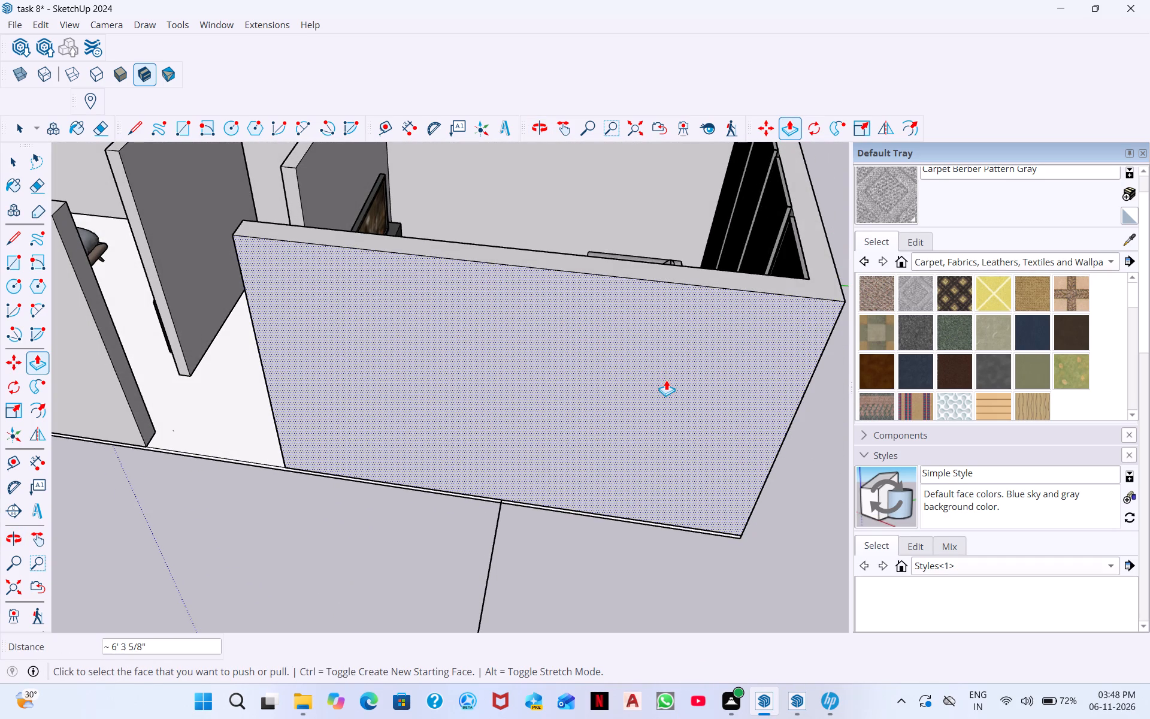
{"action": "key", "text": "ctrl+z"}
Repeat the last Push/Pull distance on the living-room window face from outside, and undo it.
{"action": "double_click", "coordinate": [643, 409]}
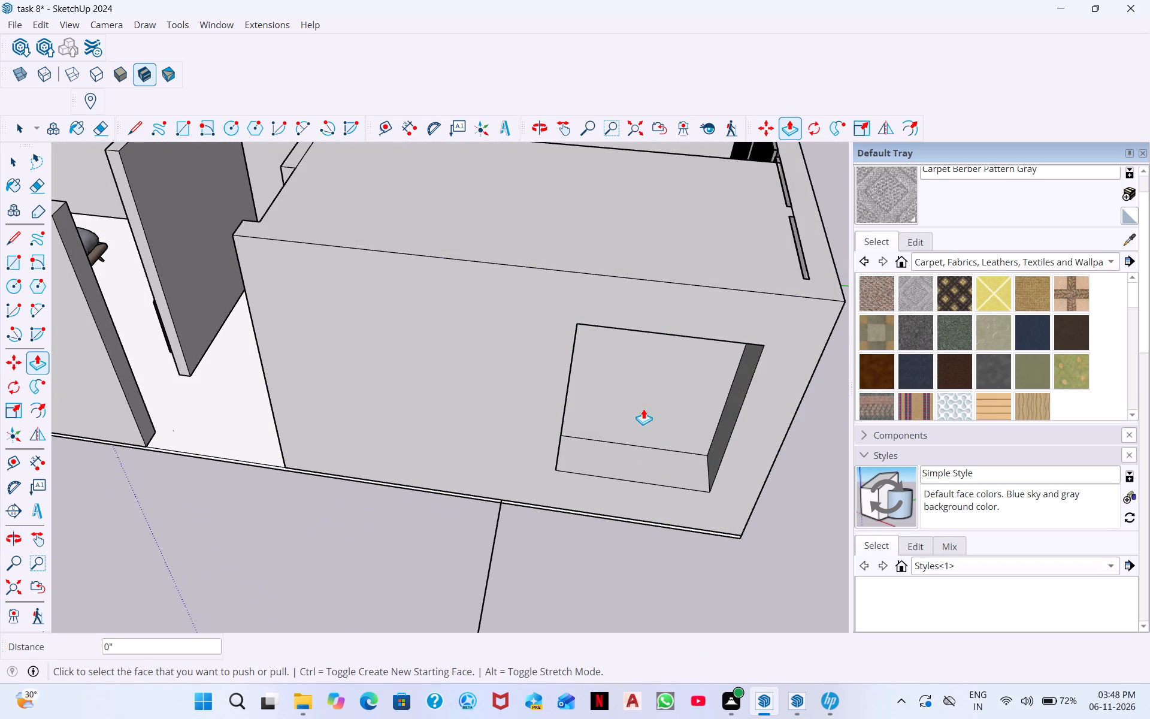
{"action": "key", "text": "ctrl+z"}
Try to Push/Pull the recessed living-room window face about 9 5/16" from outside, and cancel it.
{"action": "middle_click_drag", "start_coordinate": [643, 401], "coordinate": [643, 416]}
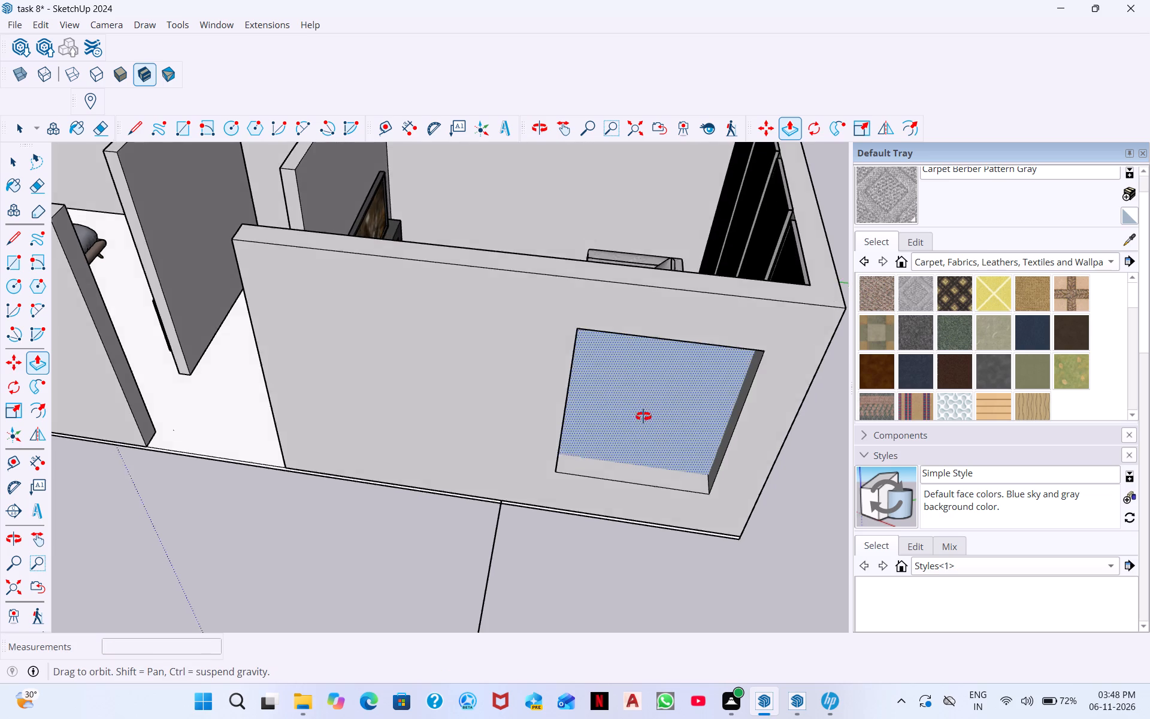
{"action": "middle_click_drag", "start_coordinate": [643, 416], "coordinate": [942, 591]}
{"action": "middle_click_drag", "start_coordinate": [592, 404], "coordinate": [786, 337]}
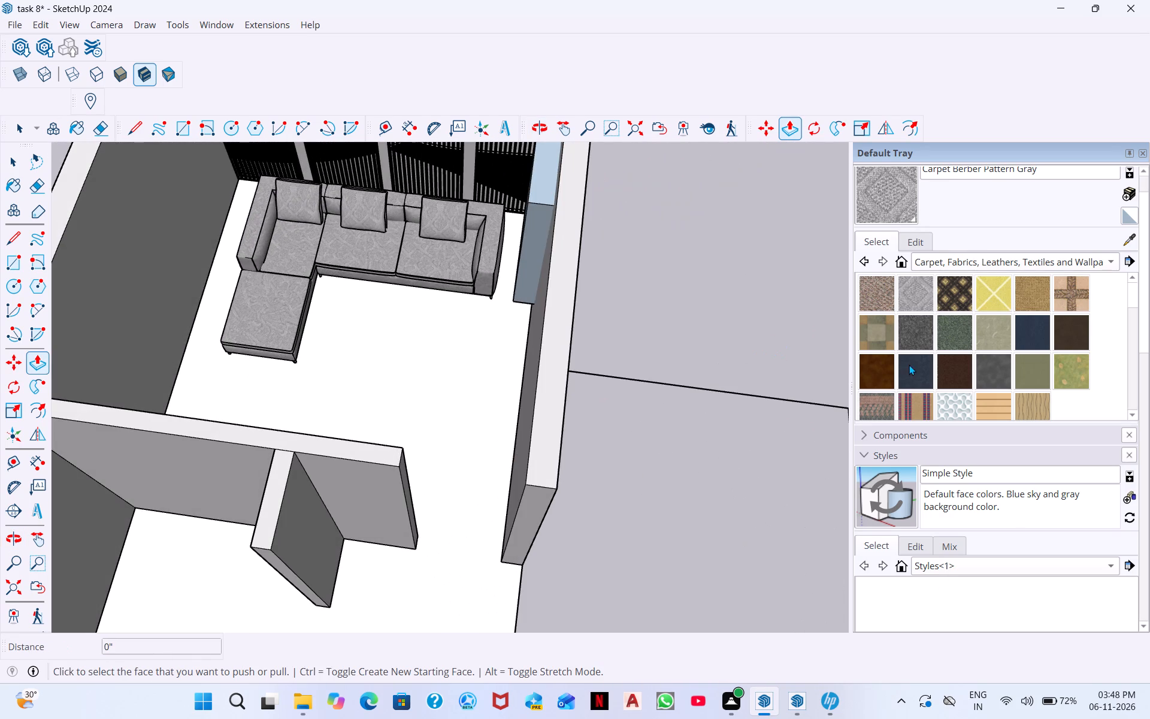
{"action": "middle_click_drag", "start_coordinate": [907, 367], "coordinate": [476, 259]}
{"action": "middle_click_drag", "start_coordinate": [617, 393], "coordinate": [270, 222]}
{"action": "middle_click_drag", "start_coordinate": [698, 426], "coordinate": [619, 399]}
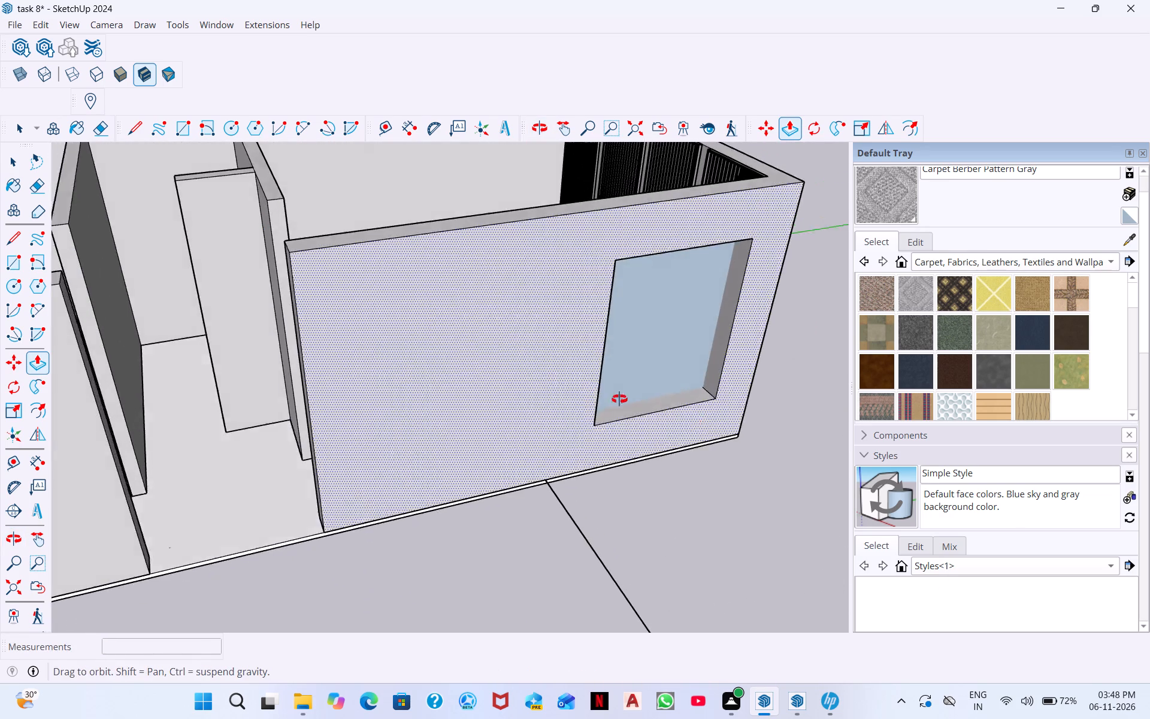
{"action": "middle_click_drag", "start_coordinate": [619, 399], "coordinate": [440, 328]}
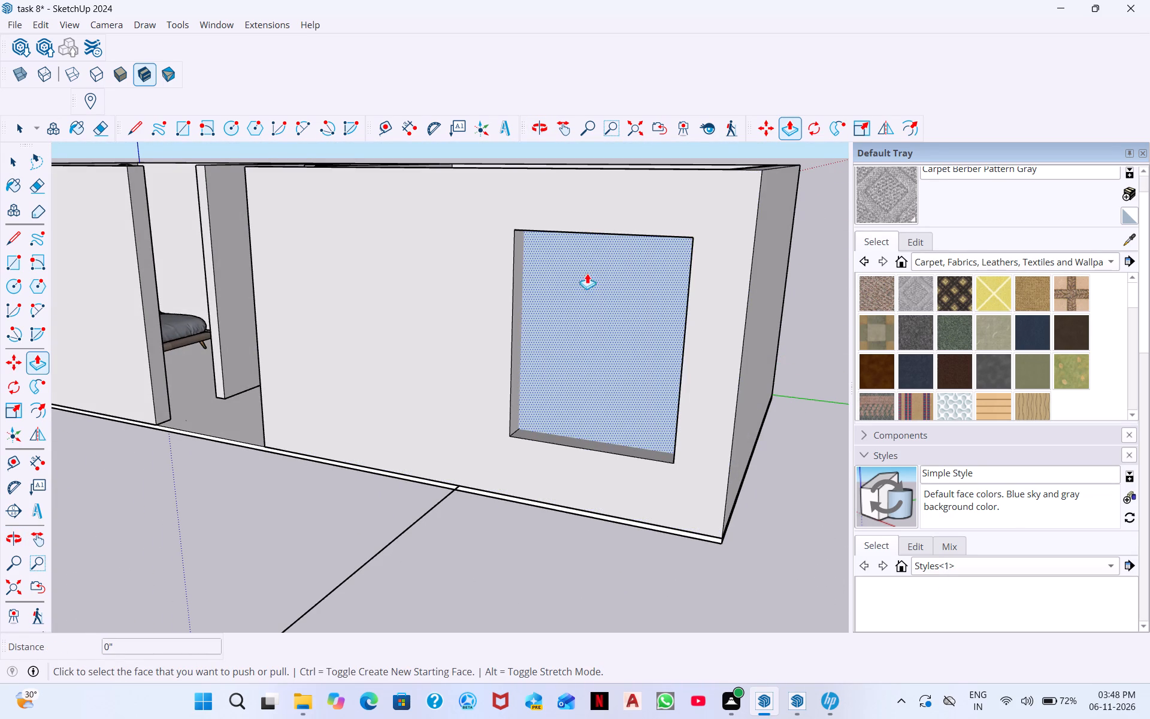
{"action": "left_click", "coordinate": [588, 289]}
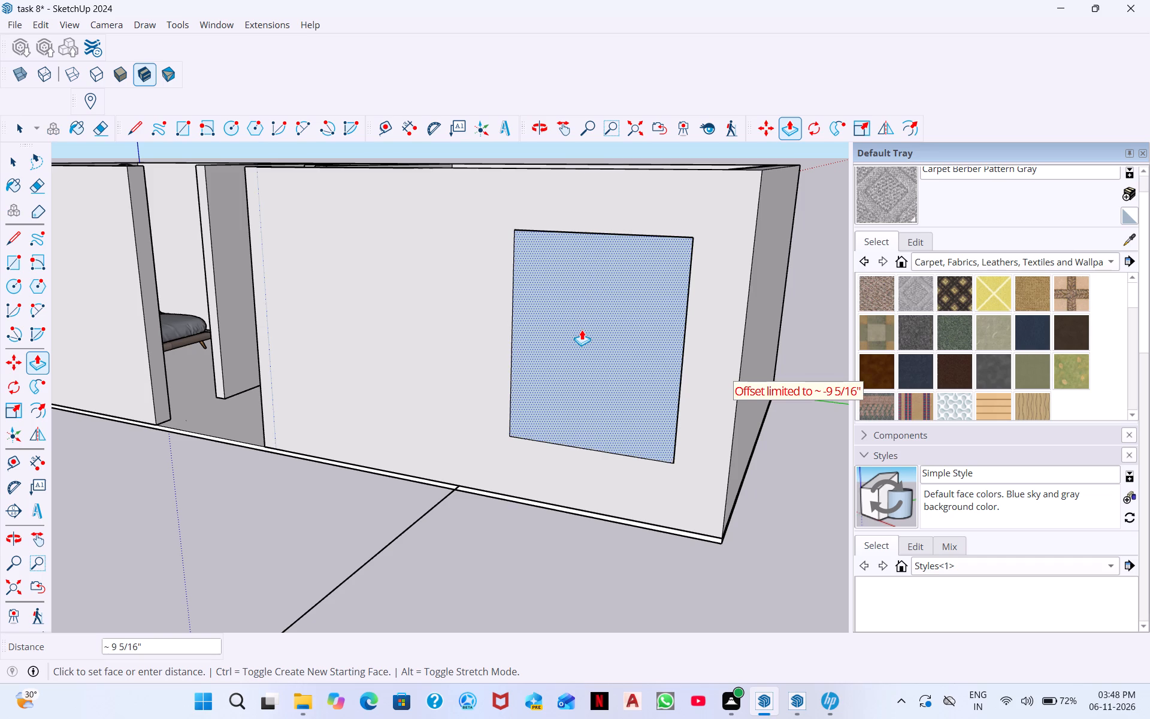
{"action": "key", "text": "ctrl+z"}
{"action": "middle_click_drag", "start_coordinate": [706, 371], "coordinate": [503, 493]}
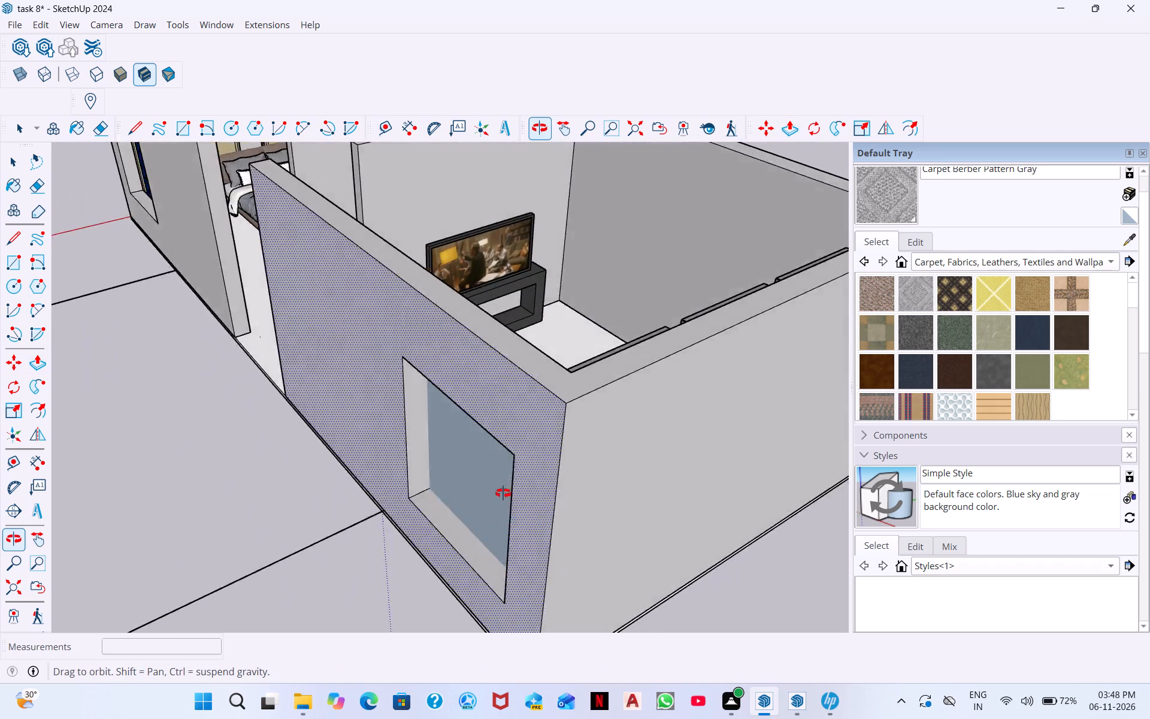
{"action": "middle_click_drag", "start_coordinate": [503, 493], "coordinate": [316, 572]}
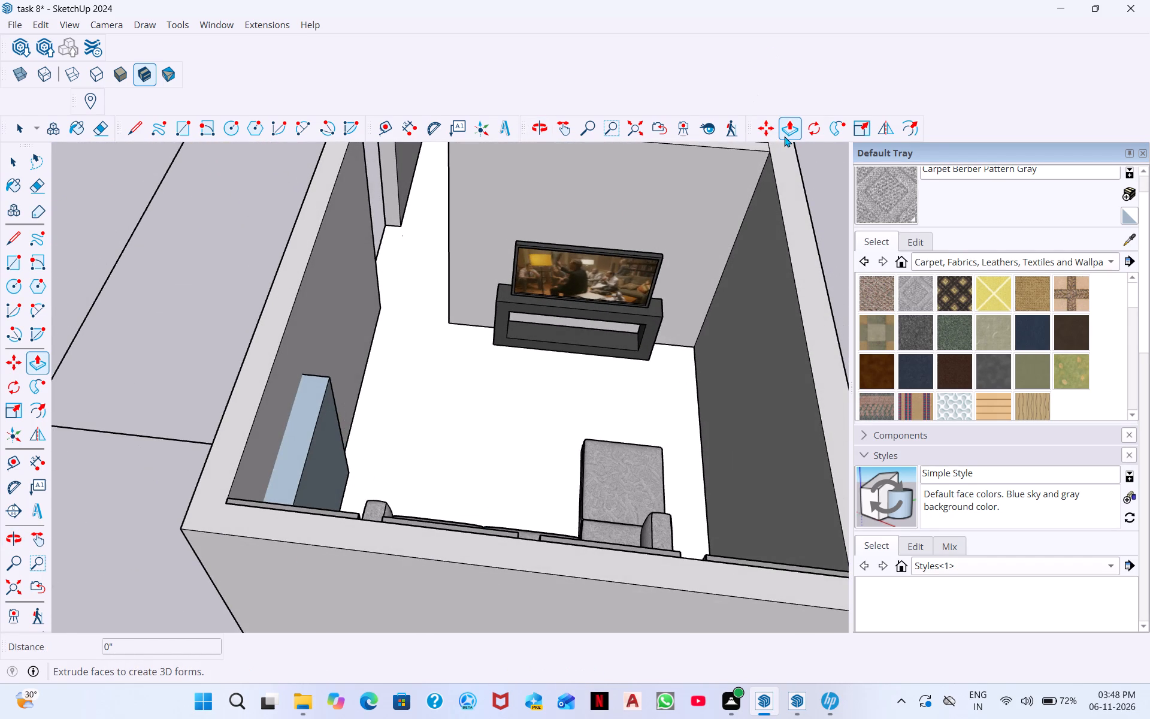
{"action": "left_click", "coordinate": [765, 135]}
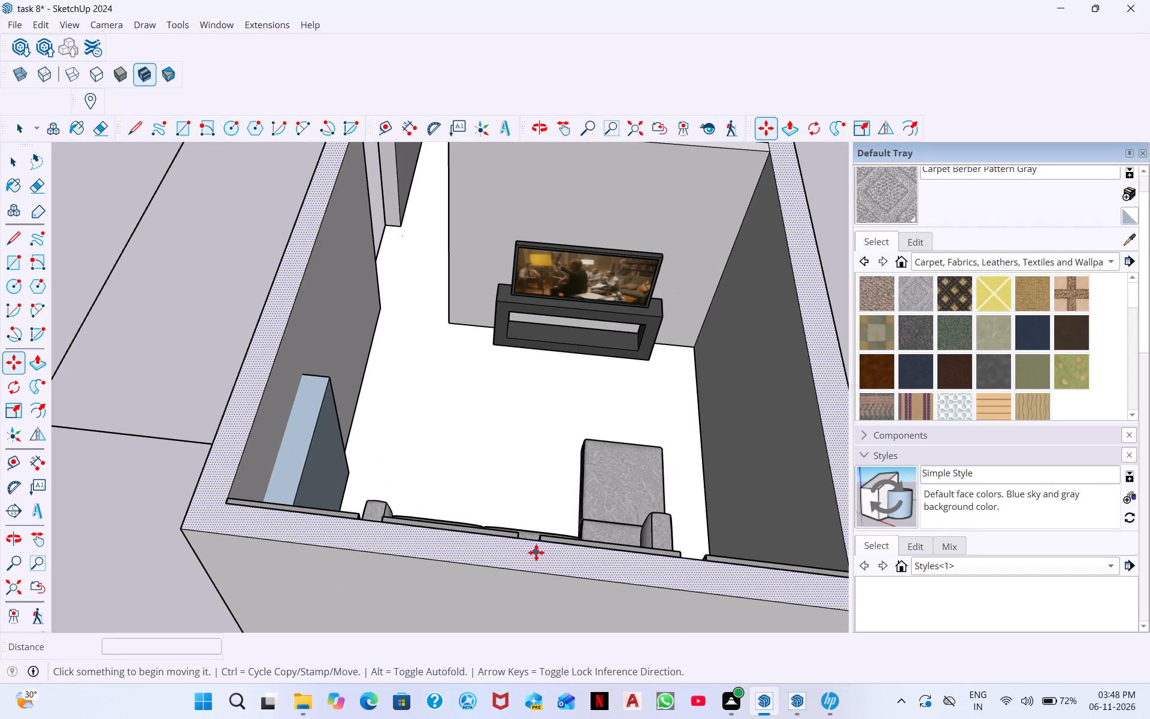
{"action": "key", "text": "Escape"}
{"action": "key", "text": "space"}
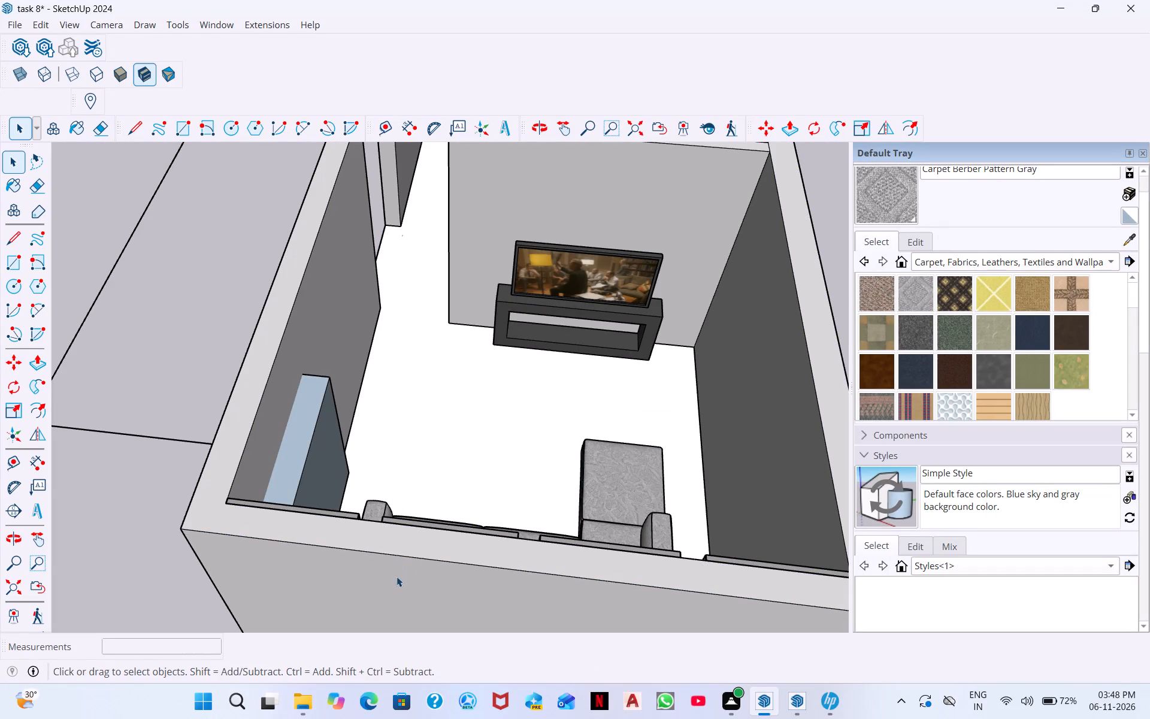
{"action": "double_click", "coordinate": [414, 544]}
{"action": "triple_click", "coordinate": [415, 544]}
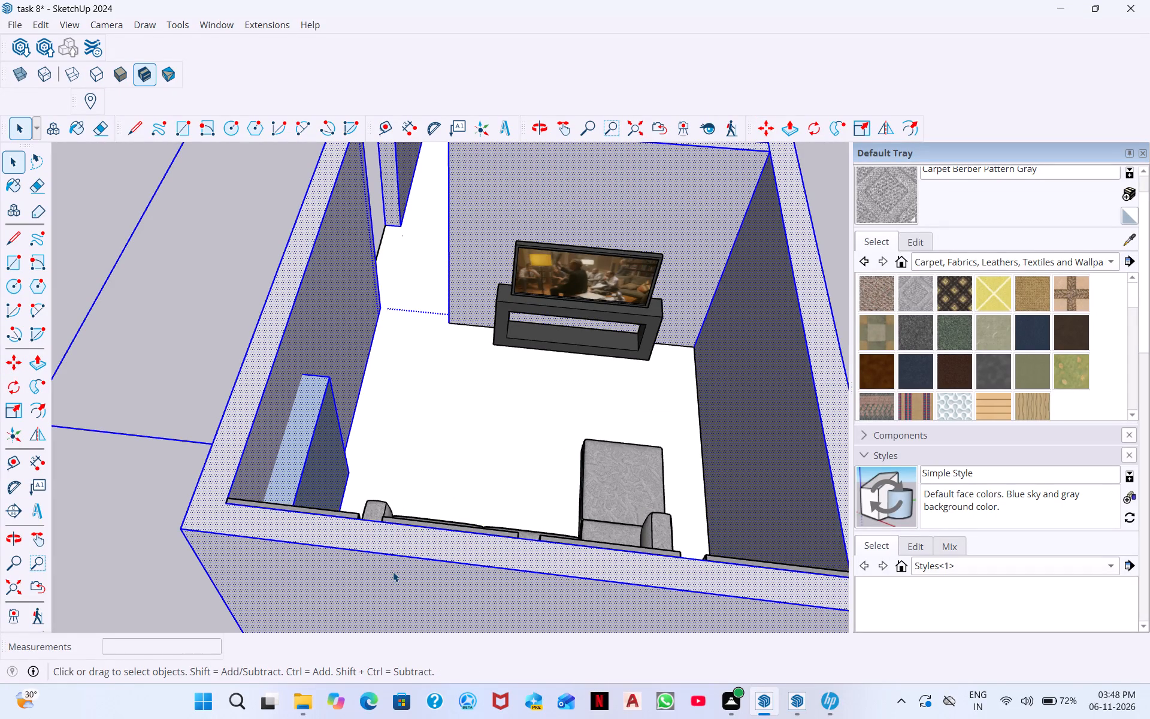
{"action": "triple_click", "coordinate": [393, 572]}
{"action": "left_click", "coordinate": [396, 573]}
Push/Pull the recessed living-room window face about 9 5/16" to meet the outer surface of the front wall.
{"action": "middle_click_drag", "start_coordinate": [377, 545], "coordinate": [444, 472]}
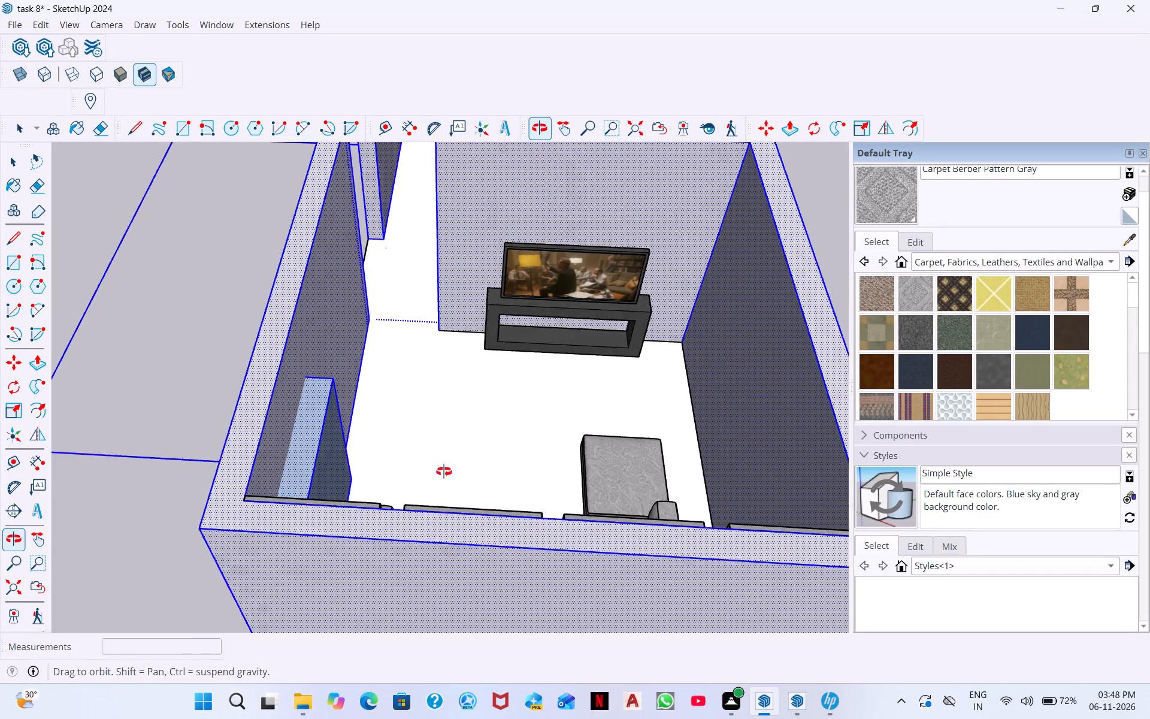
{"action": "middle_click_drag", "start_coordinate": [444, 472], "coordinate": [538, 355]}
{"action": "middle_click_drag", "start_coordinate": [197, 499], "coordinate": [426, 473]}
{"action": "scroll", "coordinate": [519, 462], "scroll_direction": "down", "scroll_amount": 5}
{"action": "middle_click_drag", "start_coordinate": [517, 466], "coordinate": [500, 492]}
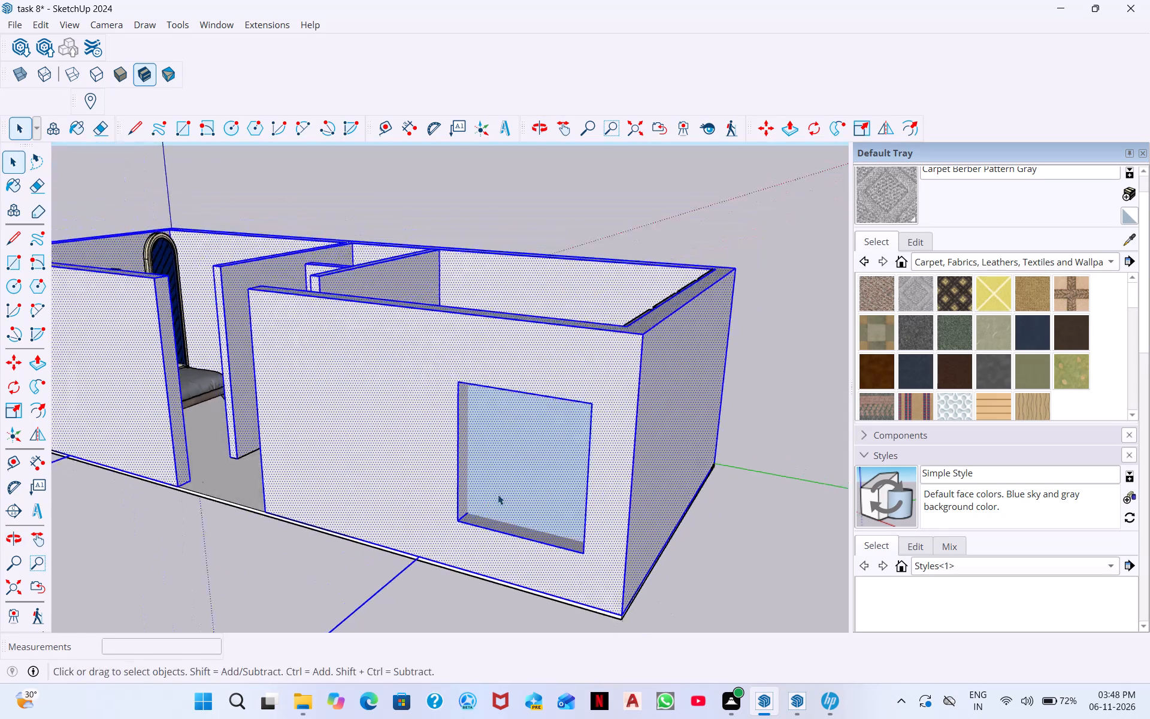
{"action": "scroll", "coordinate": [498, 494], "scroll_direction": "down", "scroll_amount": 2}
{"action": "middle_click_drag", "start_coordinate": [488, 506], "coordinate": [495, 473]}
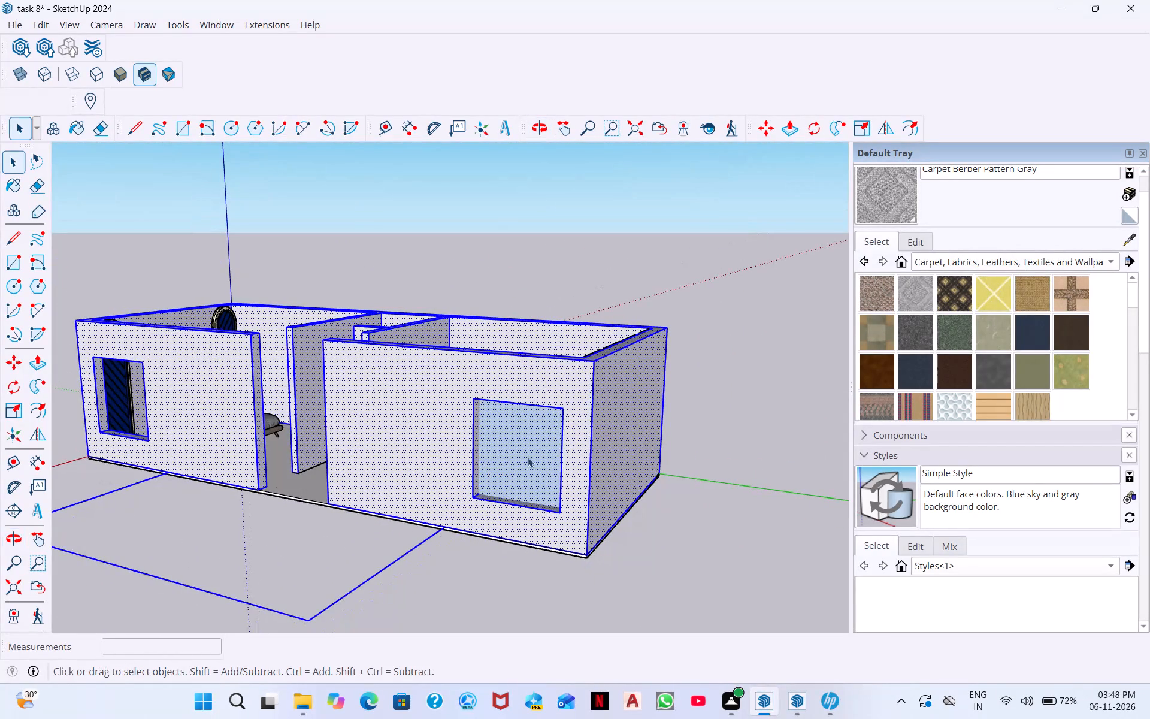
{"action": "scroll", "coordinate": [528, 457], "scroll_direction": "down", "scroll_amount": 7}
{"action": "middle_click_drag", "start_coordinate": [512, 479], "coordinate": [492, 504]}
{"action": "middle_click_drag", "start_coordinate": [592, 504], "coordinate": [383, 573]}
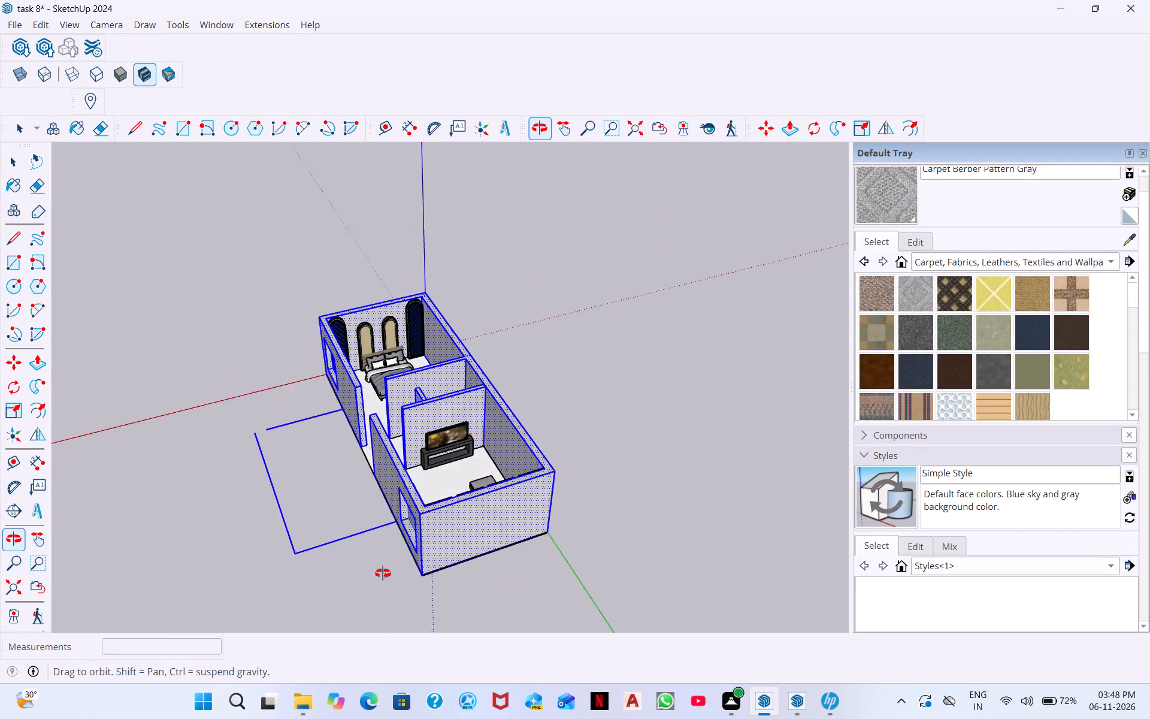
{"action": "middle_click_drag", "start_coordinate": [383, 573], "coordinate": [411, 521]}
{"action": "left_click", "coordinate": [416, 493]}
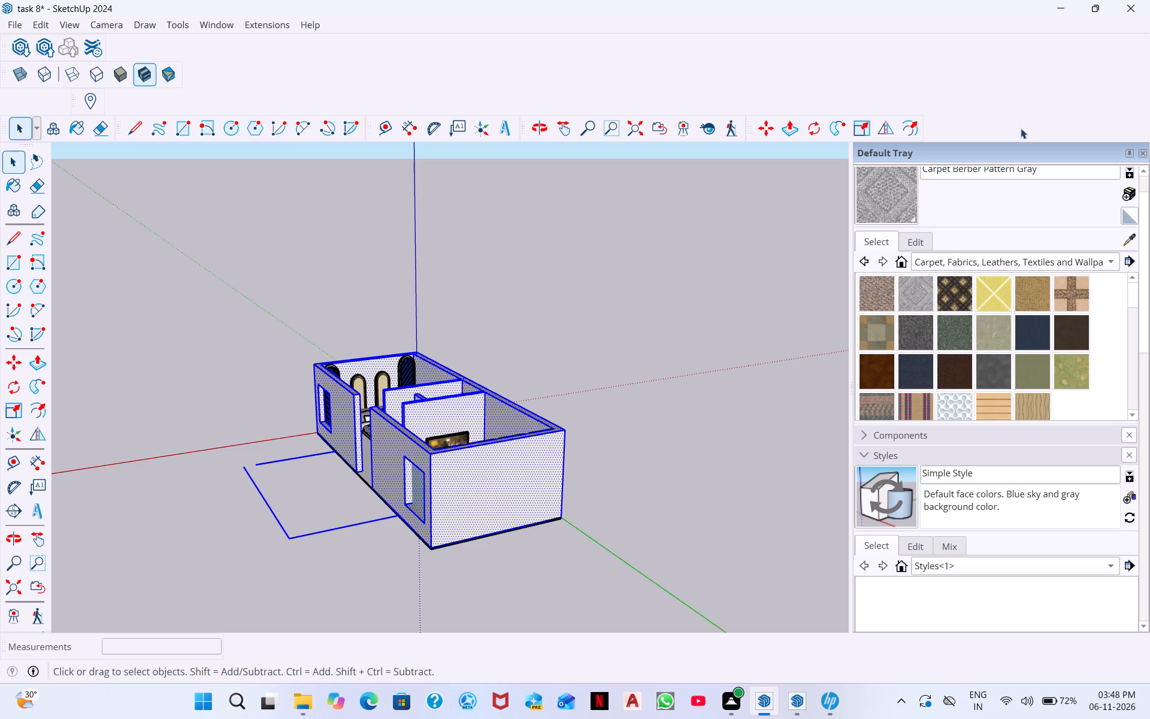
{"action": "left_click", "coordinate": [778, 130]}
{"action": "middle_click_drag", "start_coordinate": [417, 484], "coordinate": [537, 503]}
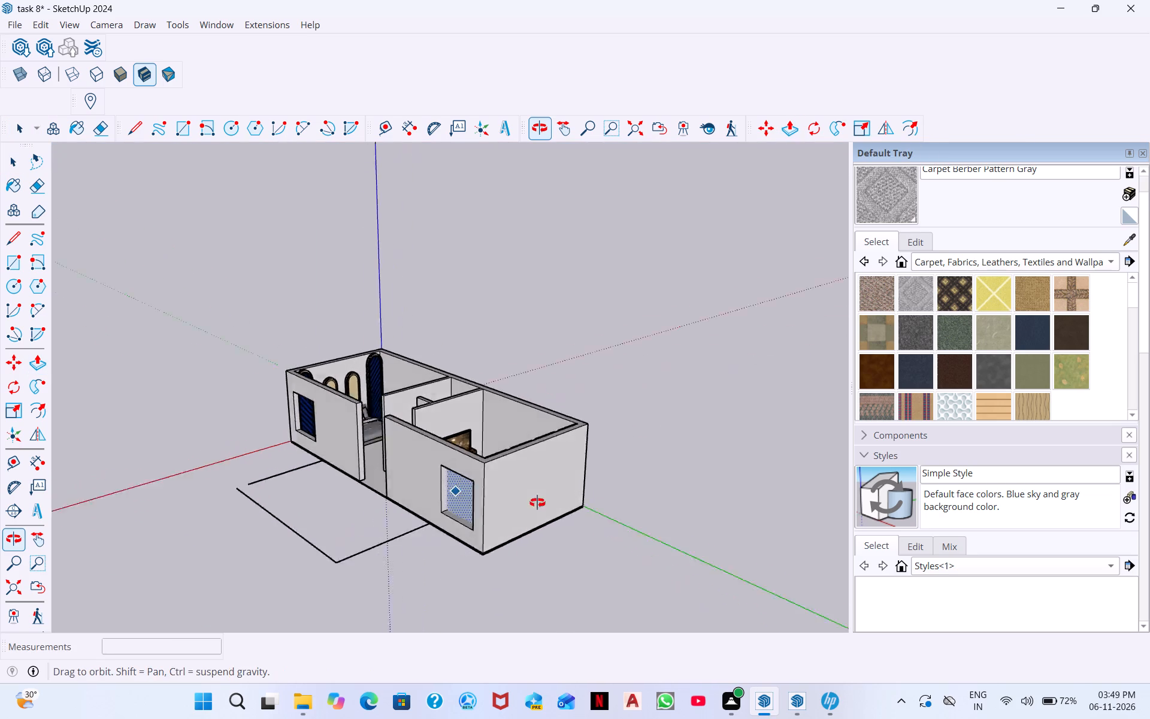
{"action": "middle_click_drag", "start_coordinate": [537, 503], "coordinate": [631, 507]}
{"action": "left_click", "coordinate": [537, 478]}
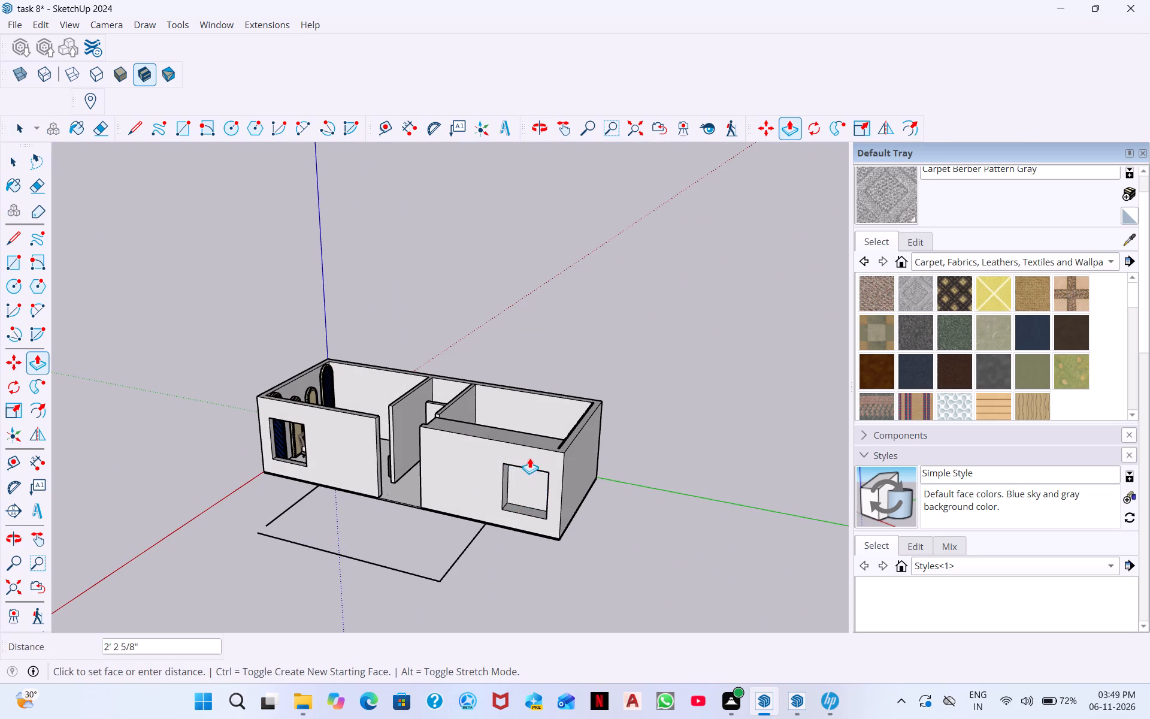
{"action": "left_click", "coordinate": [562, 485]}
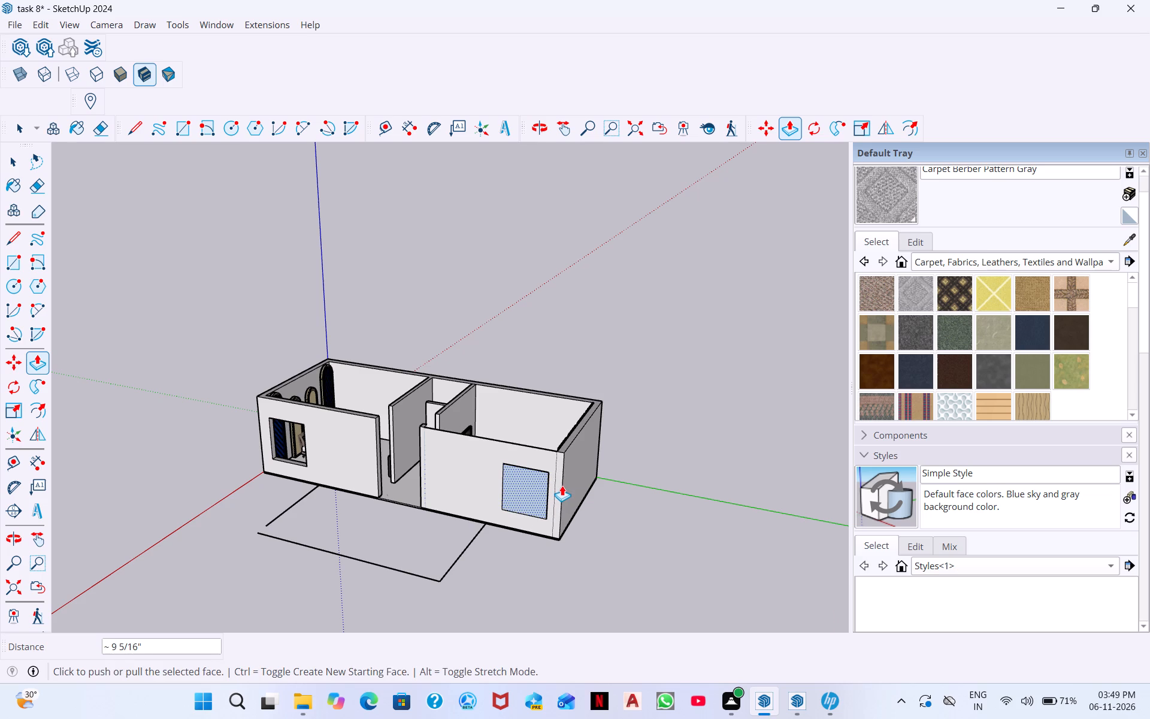
Undo the recent living-room window Push/Pull edits back to the plain window outline on the front wall.
{"action": "middle_click_drag", "start_coordinate": [543, 481], "coordinate": [607, 718]}
{"action": "middle_click_drag", "start_coordinate": [579, 460], "coordinate": [589, 718]}
{"action": "scroll", "coordinate": [574, 469], "scroll_direction": "down", "scroll_amount": 1}
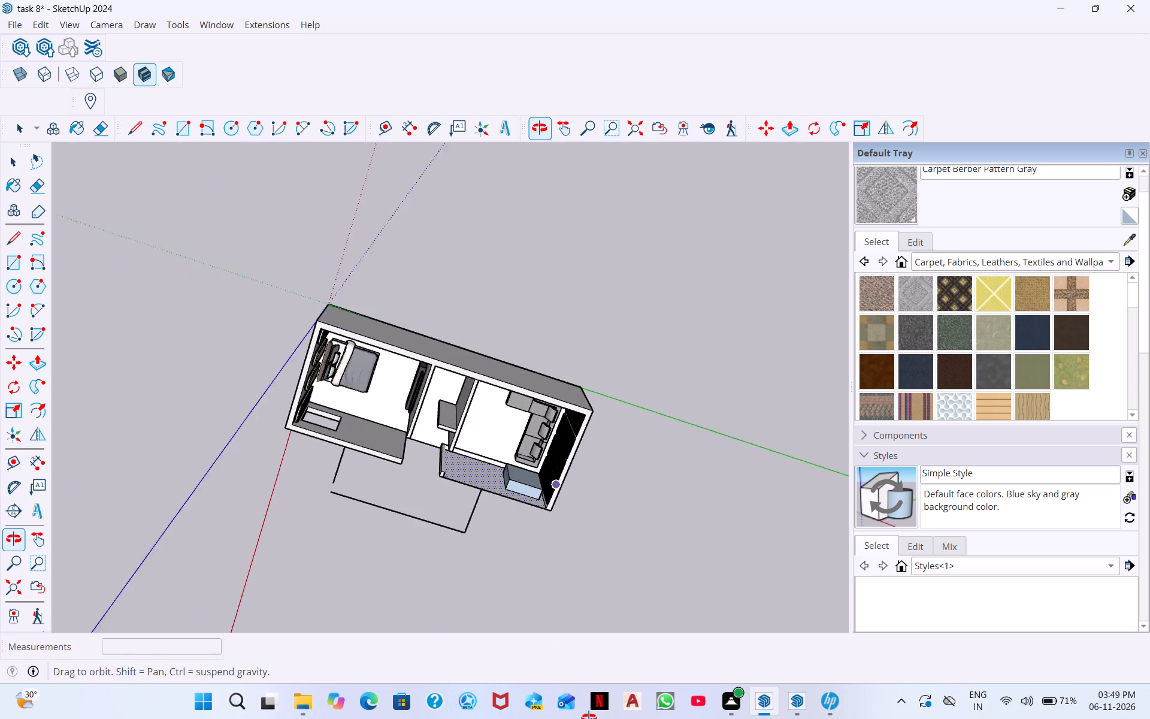
{"action": "middle_click_drag", "start_coordinate": [589, 718], "coordinate": [595, 718]}
{"action": "key", "text": "ctrl+z"}
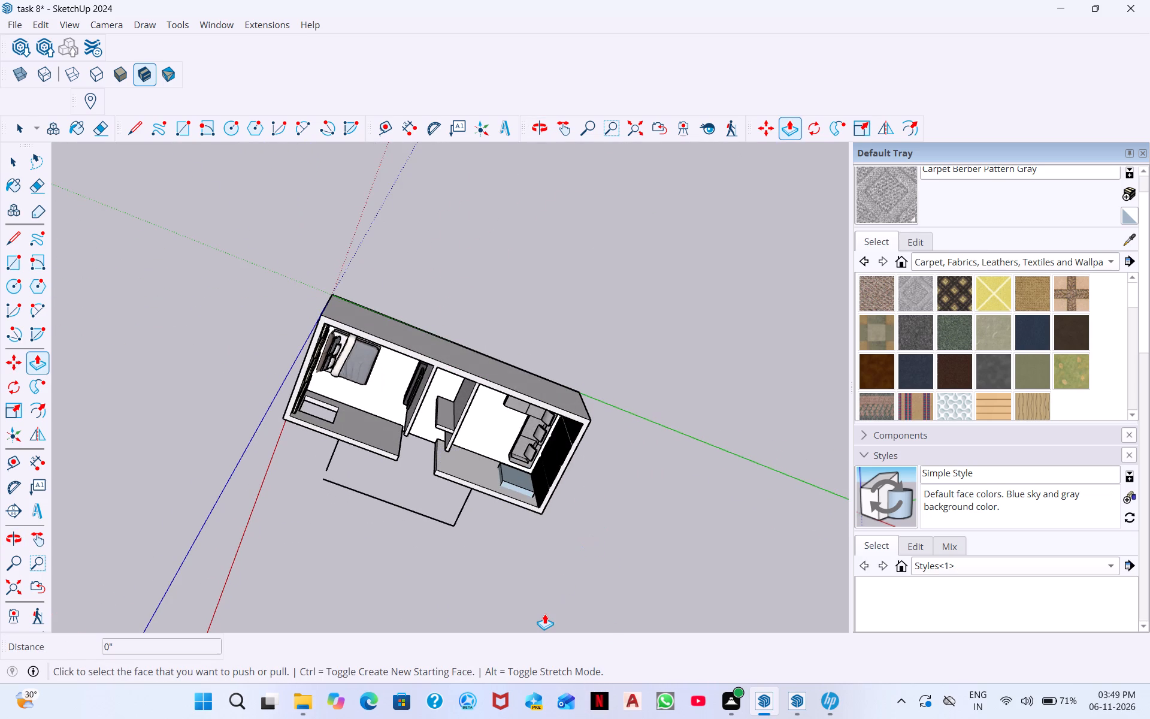
{"action": "key", "text": "ctrl+z"}
{"action": "key", "text": "ctrl+z"}
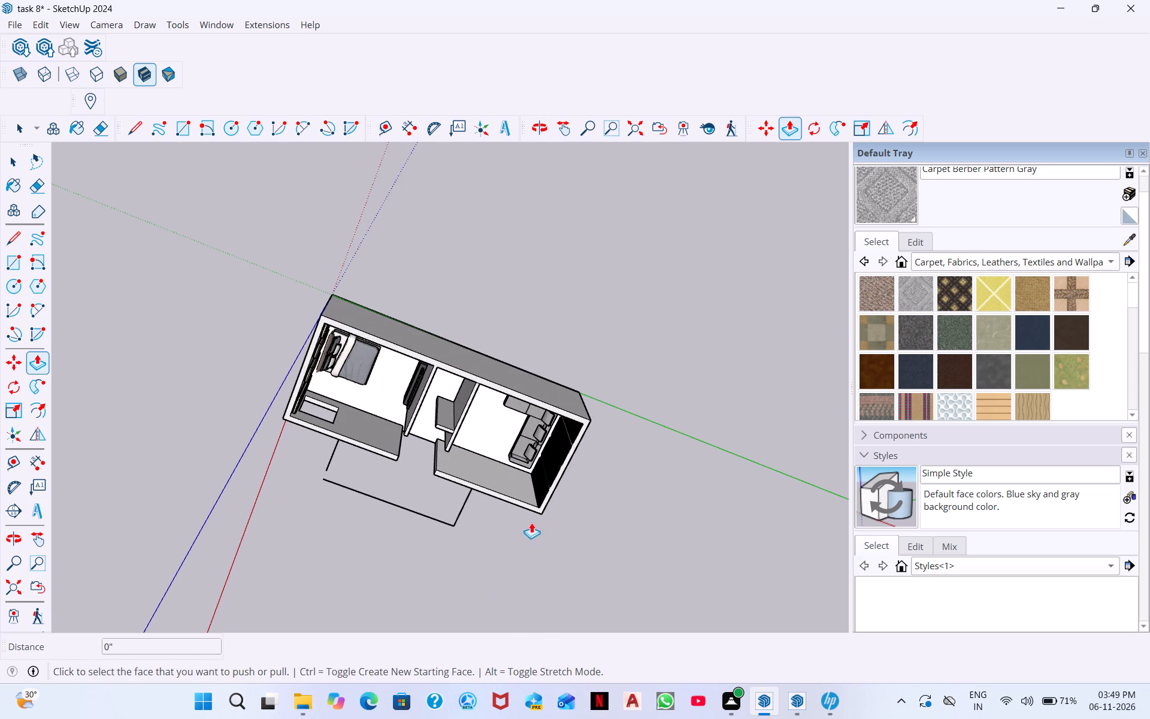
Repeat the last Push/Pull distance on the outlined living-room window face to recess it into the front wall.
{"action": "middle_click_drag", "start_coordinate": [525, 525], "coordinate": [492, 334]}
{"action": "middle_click_drag", "start_coordinate": [501, 506], "coordinate": [542, 357]}
{"action": "middle_click_drag", "start_coordinate": [511, 503], "coordinate": [544, 359]}
{"action": "middle_click_drag", "start_coordinate": [649, 442], "coordinate": [638, 394]}
{"action": "scroll", "coordinate": [637, 388], "scroll_direction": "up", "scroll_amount": 1}
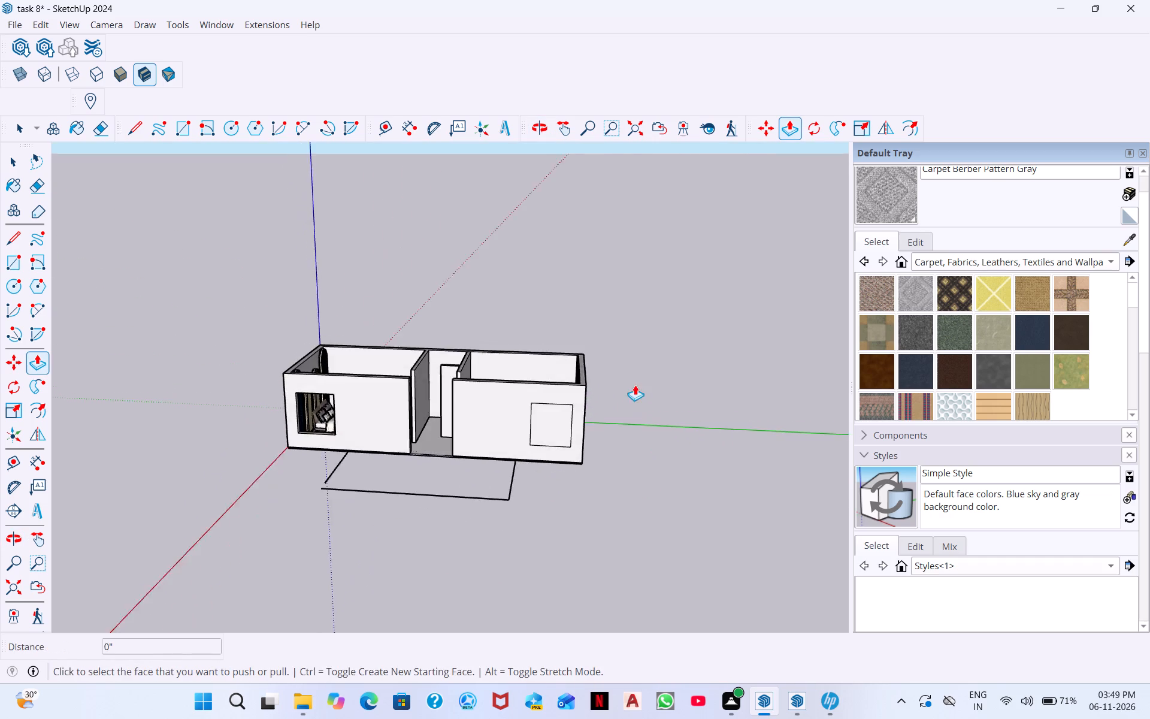
{"action": "scroll", "coordinate": [586, 424], "scroll_direction": "up", "scroll_amount": 14}
{"action": "scroll", "coordinate": [415, 340], "scroll_direction": "up", "scroll_amount": 6}
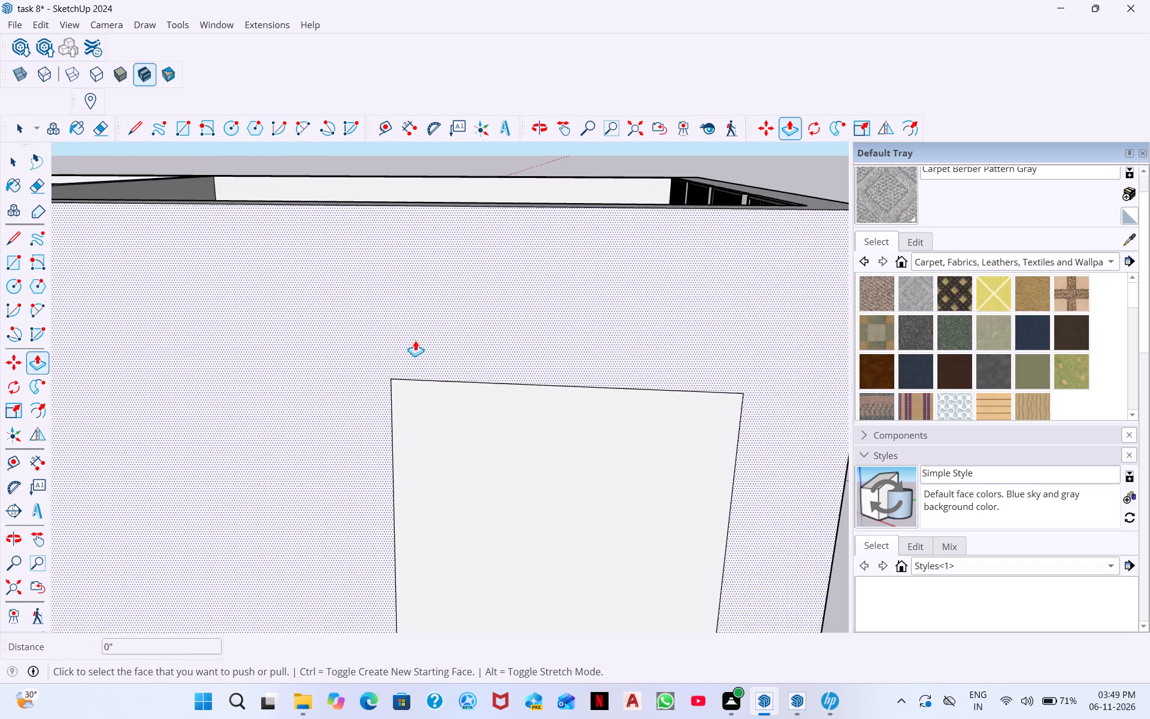
{"action": "scroll", "coordinate": [446, 427], "scroll_direction": "up", "scroll_amount": 3}
{"action": "double_click", "coordinate": [436, 415]}
Examine the recessed living-room window from above, inside and outside the front wall, comparing it with the bedroom window opening.
{"action": "scroll", "coordinate": [500, 440], "scroll_direction": "down", "scroll_amount": 4}
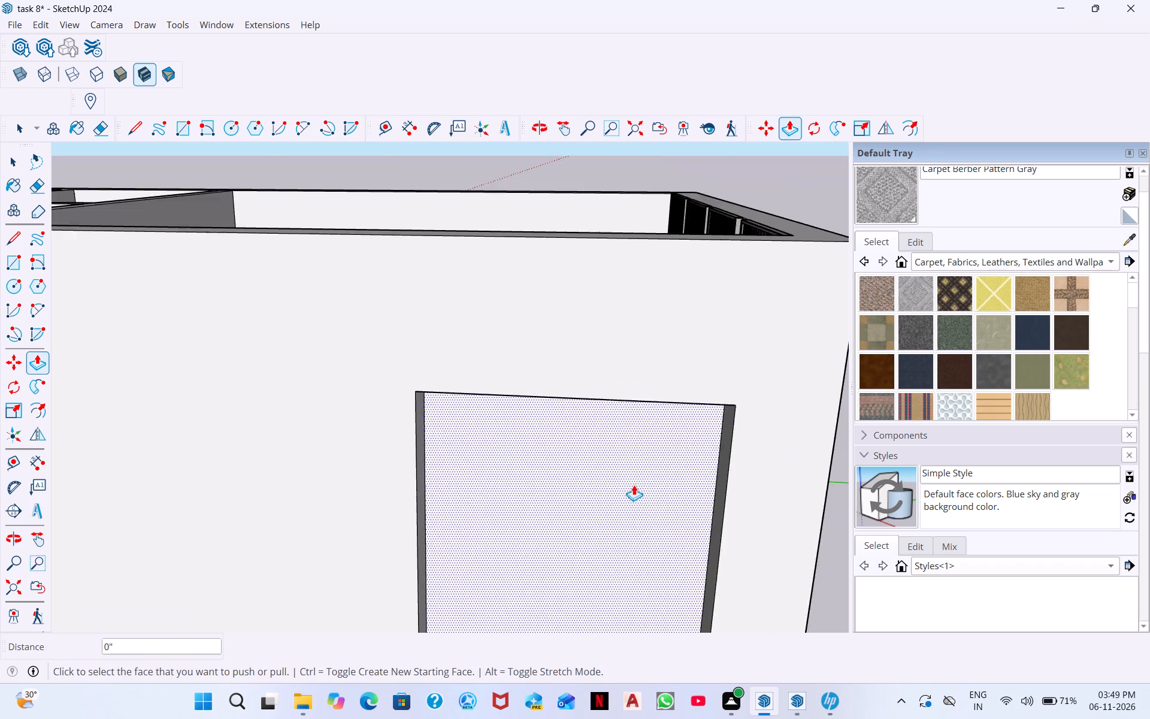
{"action": "scroll", "coordinate": [634, 485], "scroll_direction": "down", "scroll_amount": 4}
{"action": "scroll", "coordinate": [580, 573], "scroll_direction": "down", "scroll_amount": 5}
{"action": "middle_click_drag", "start_coordinate": [639, 590], "coordinate": [634, 617]}
{"action": "middle_click_drag", "start_coordinate": [617, 591], "coordinate": [634, 696]}
{"action": "middle_click_drag", "start_coordinate": [588, 603], "coordinate": [632, 718]}
{"action": "middle_click_drag", "start_coordinate": [627, 598], "coordinate": [692, 718]}
{"action": "middle_click_drag", "start_coordinate": [573, 515], "coordinate": [588, 552]}
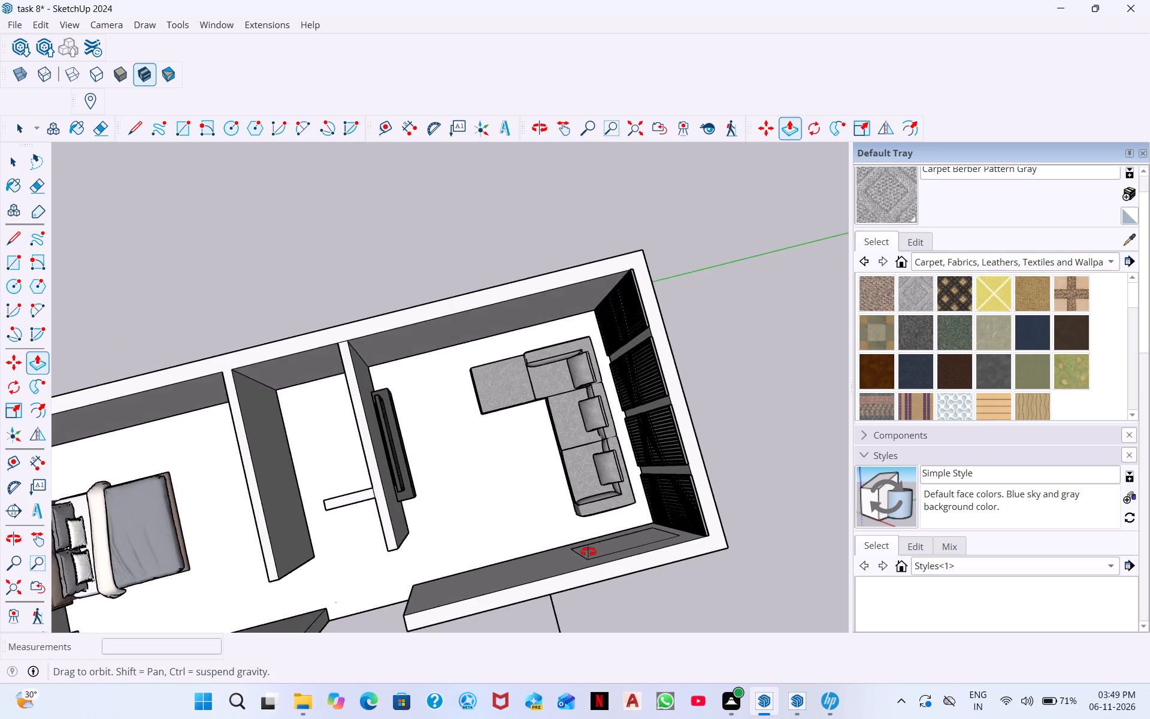
{"action": "middle_click_drag", "start_coordinate": [588, 552], "coordinate": [489, 558]}
{"action": "scroll", "coordinate": [651, 581], "scroll_direction": "up", "scroll_amount": 3}
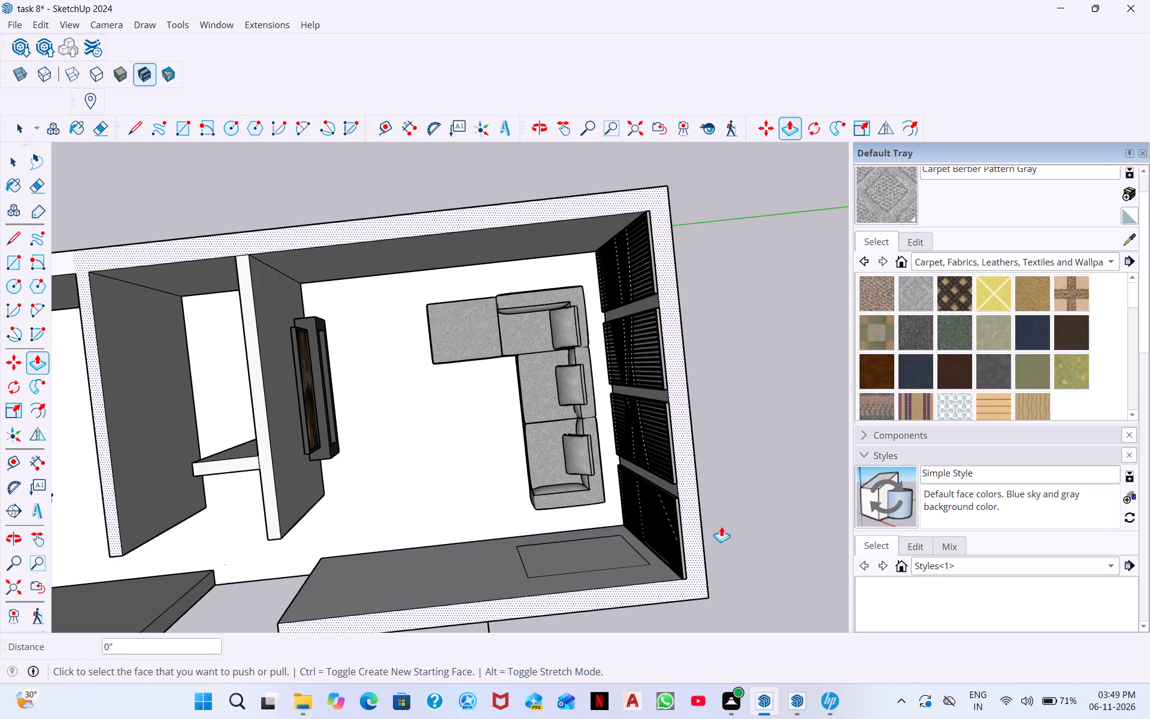
{"action": "middle_click_drag", "start_coordinate": [716, 538], "coordinate": [666, 718]}
{"action": "scroll", "coordinate": [613, 466], "scroll_direction": "up", "scroll_amount": 3}
{"action": "scroll", "coordinate": [607, 546], "scroll_direction": "down", "scroll_amount": 2}
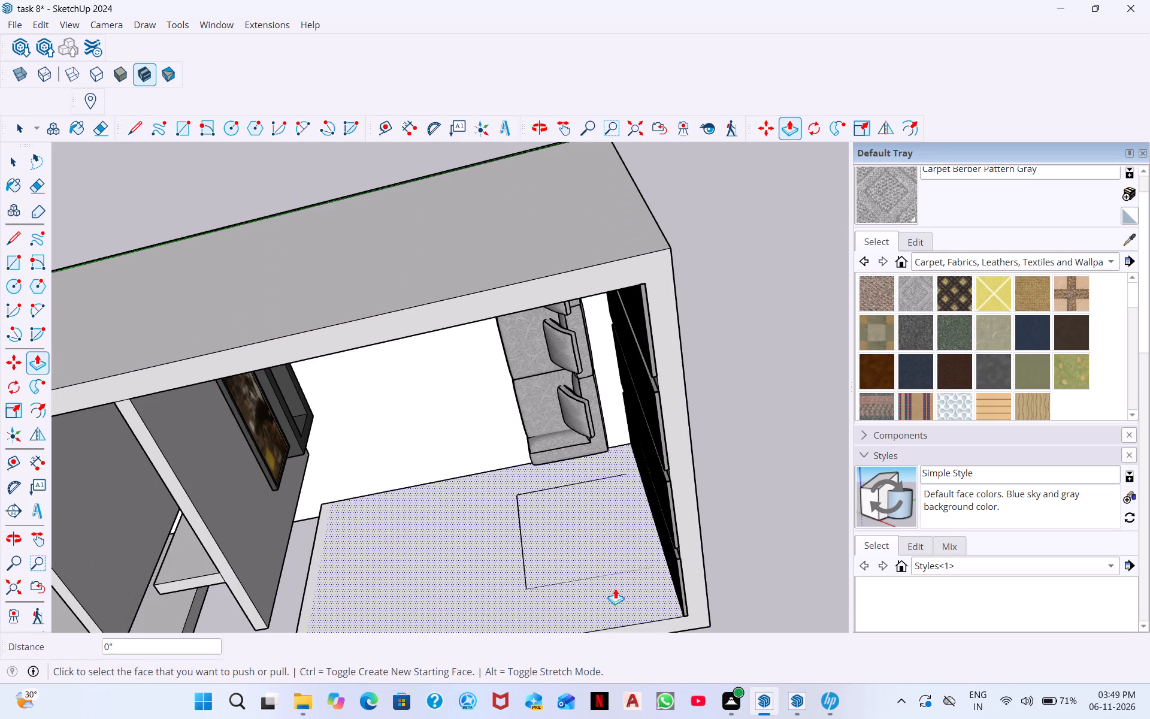
{"action": "middle_click_drag", "start_coordinate": [770, 584], "coordinate": [650, 443]}
{"action": "middle_click_drag", "start_coordinate": [733, 544], "coordinate": [725, 510]}
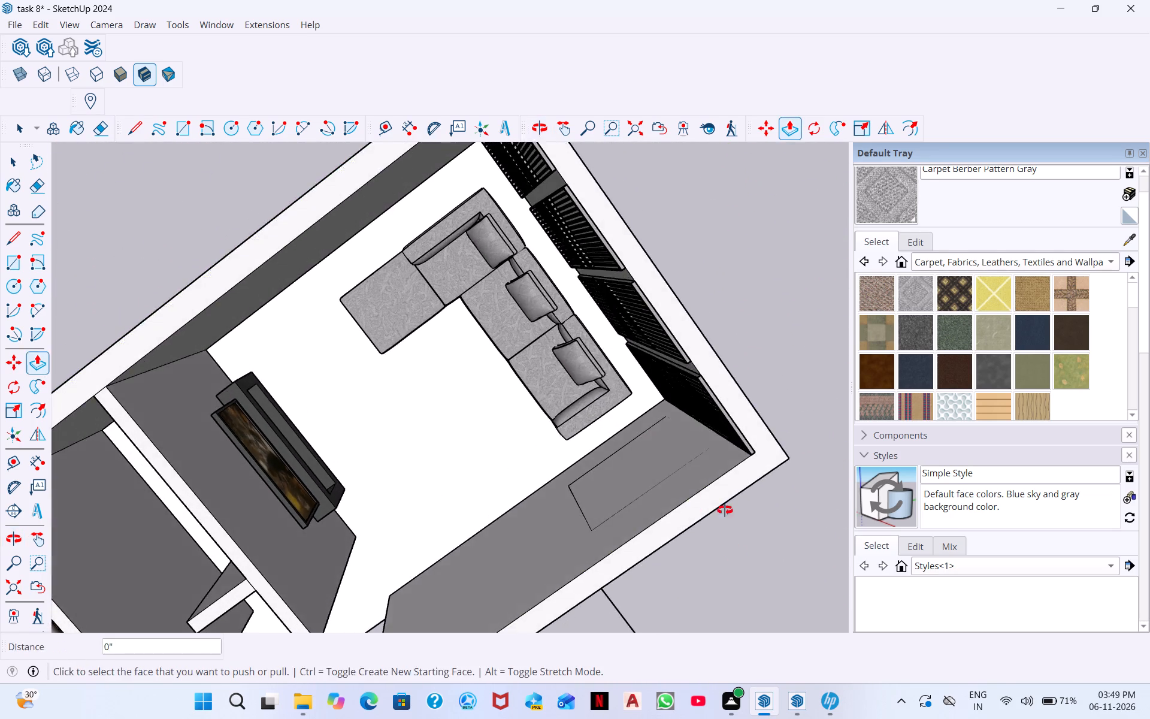
{"action": "middle_click_drag", "start_coordinate": [725, 510], "coordinate": [643, 378]}
{"action": "middle_click_drag", "start_coordinate": [631, 470], "coordinate": [597, 345]}
{"action": "middle_click_drag", "start_coordinate": [656, 441], "coordinate": [637, 330]}
{"action": "scroll", "coordinate": [679, 431], "scroll_direction": "down", "scroll_amount": 1}
{"action": "middle_click_drag", "start_coordinate": [686, 455], "coordinate": [683, 357]}
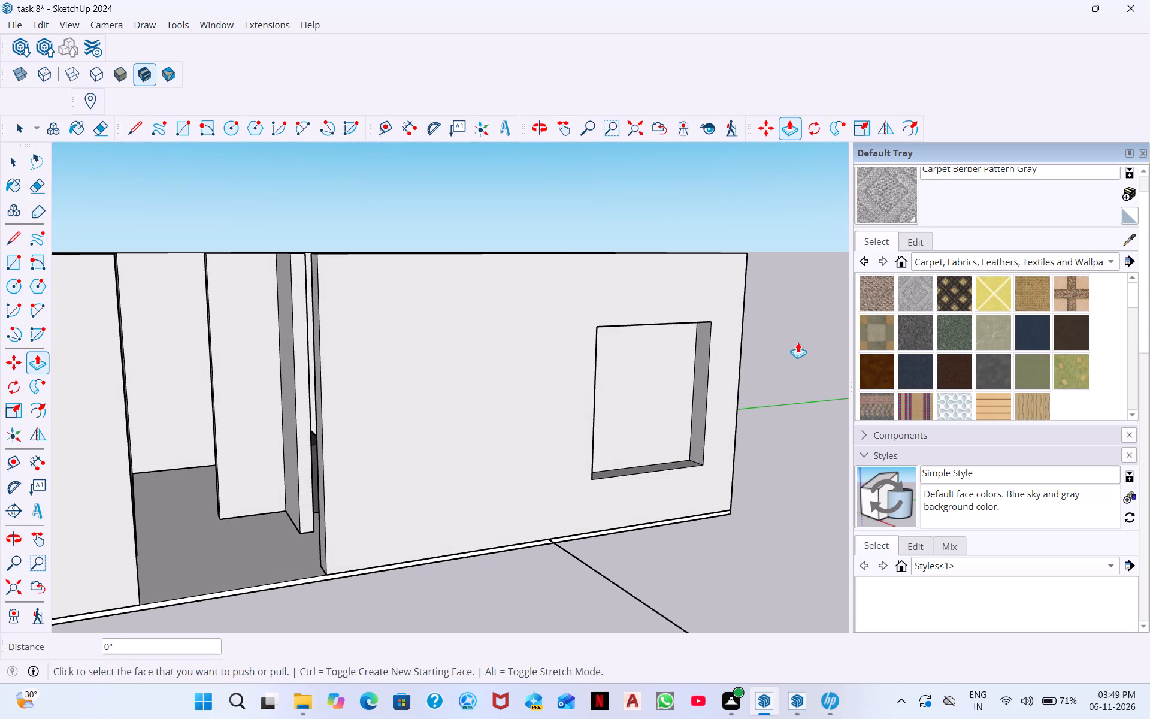
{"action": "key", "text": "space"}
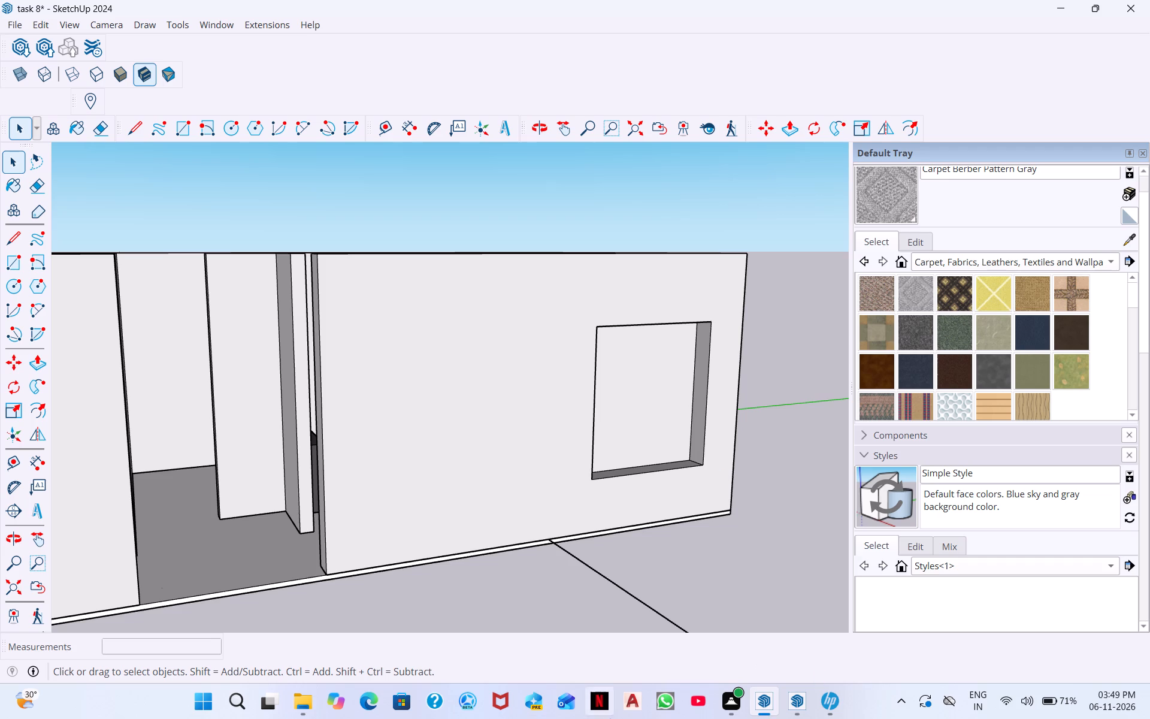
{"action": "middle_click_drag", "start_coordinate": [755, 488], "coordinate": [508, 479]}
{"action": "scroll", "coordinate": [522, 463], "scroll_direction": "down", "scroll_amount": 7}
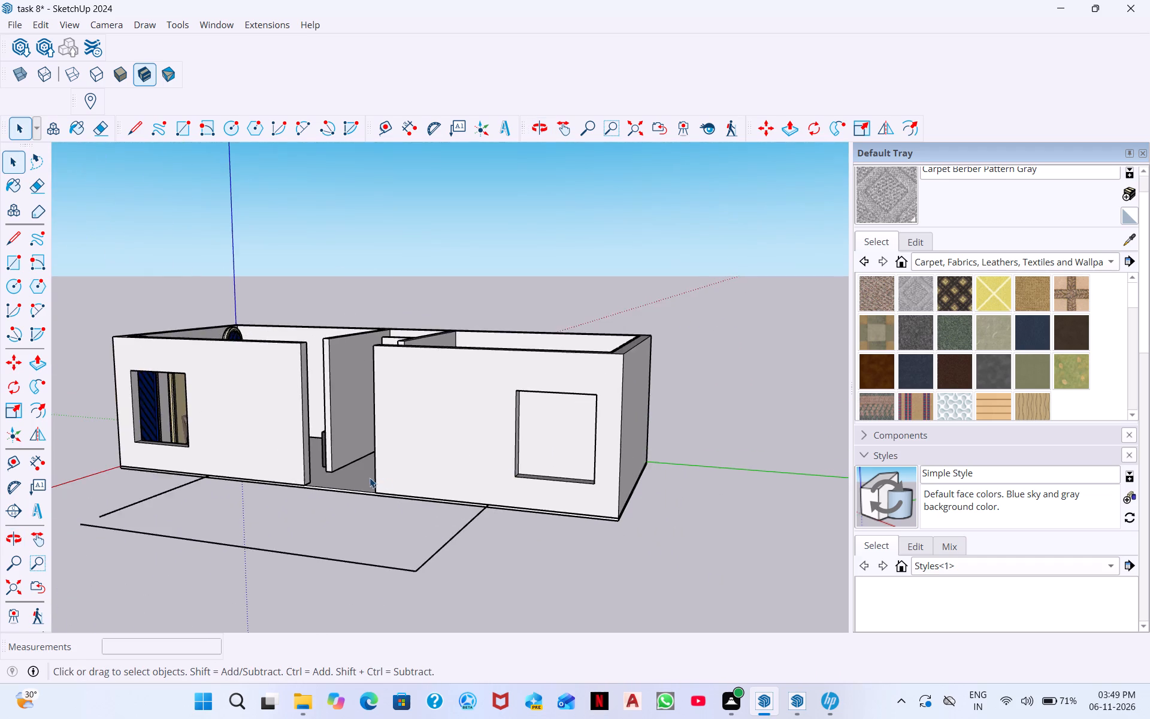
Examine the recessed living-room window and the bedroom window opening from all around, above and below the house.
{"action": "scroll", "coordinate": [371, 478], "scroll_direction": "down", "scroll_amount": 1}
{"action": "middle_click_drag", "start_coordinate": [372, 478], "coordinate": [656, 429]}
{"action": "middle_click_drag", "start_coordinate": [441, 469], "coordinate": [713, 507]}
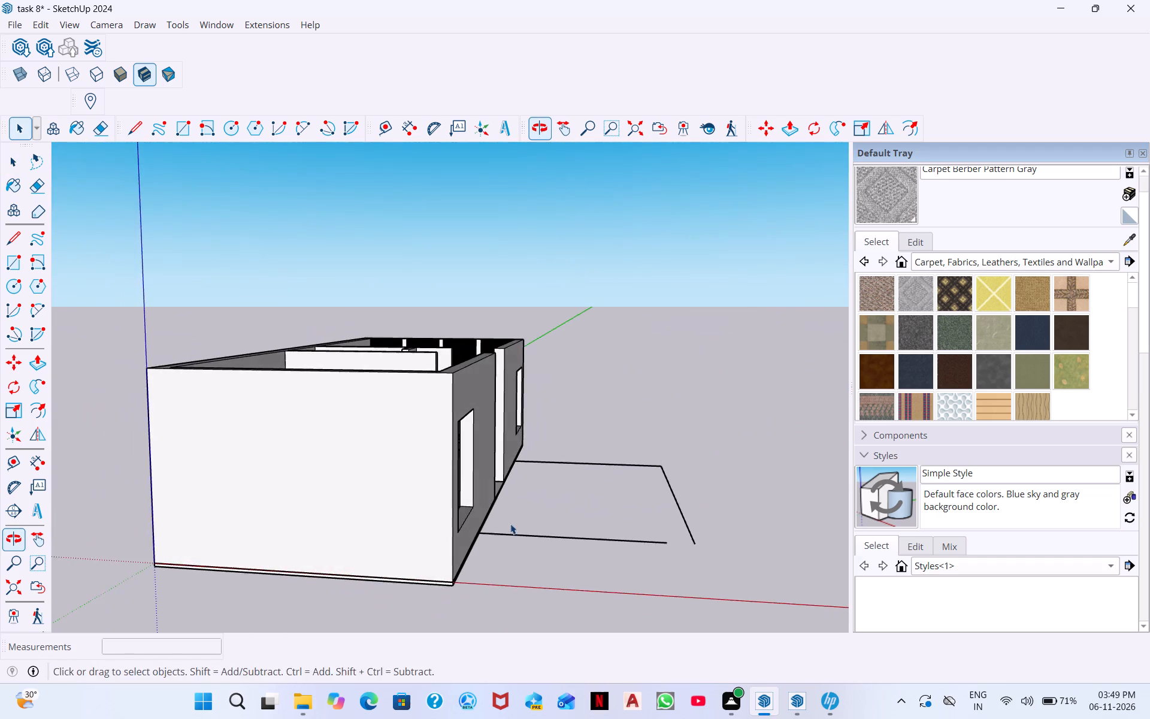
{"action": "middle_click_drag", "start_coordinate": [514, 528], "coordinate": [711, 530]}
{"action": "middle_click_drag", "start_coordinate": [509, 516], "coordinate": [745, 543]}
{"action": "middle_click_drag", "start_coordinate": [644, 526], "coordinate": [836, 558]}
{"action": "middle_click_drag", "start_coordinate": [662, 533], "coordinate": [747, 542]}
{"action": "middle_click_drag", "start_coordinate": [436, 537], "coordinate": [791, 543]}
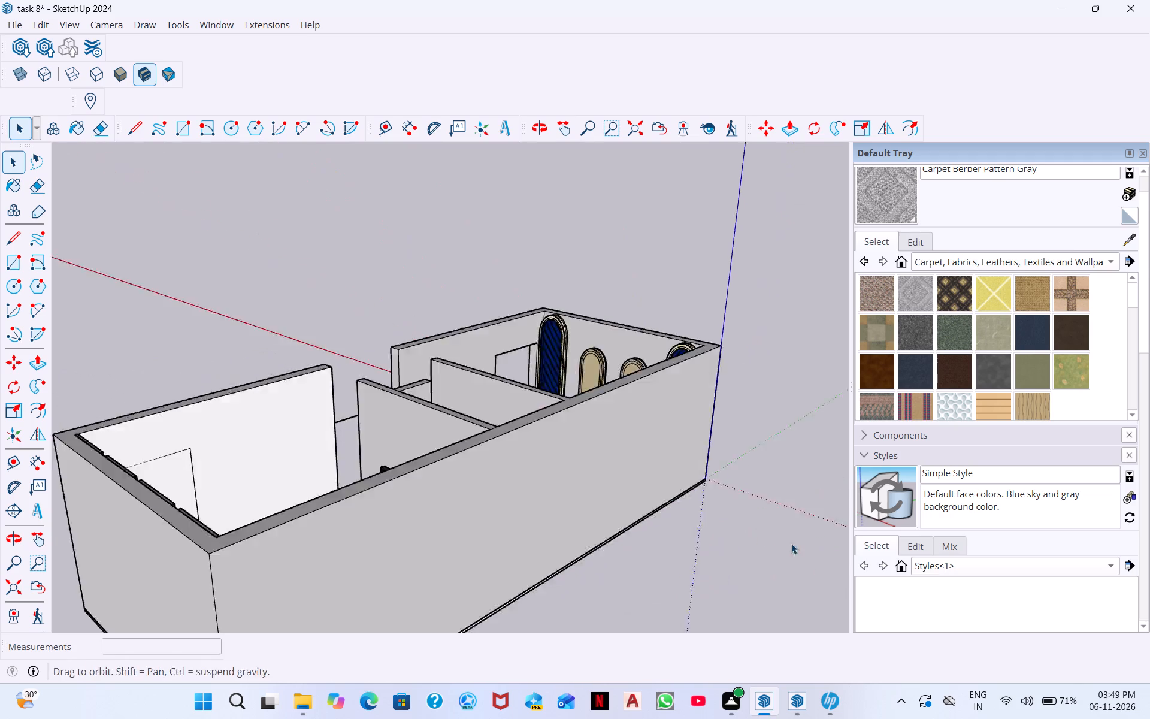
{"action": "middle_click_drag", "start_coordinate": [791, 543], "coordinate": [785, 543]}
{"action": "middle_click_drag", "start_coordinate": [420, 543], "coordinate": [651, 547]}
{"action": "middle_click_drag", "start_coordinate": [462, 491], "coordinate": [498, 652]}
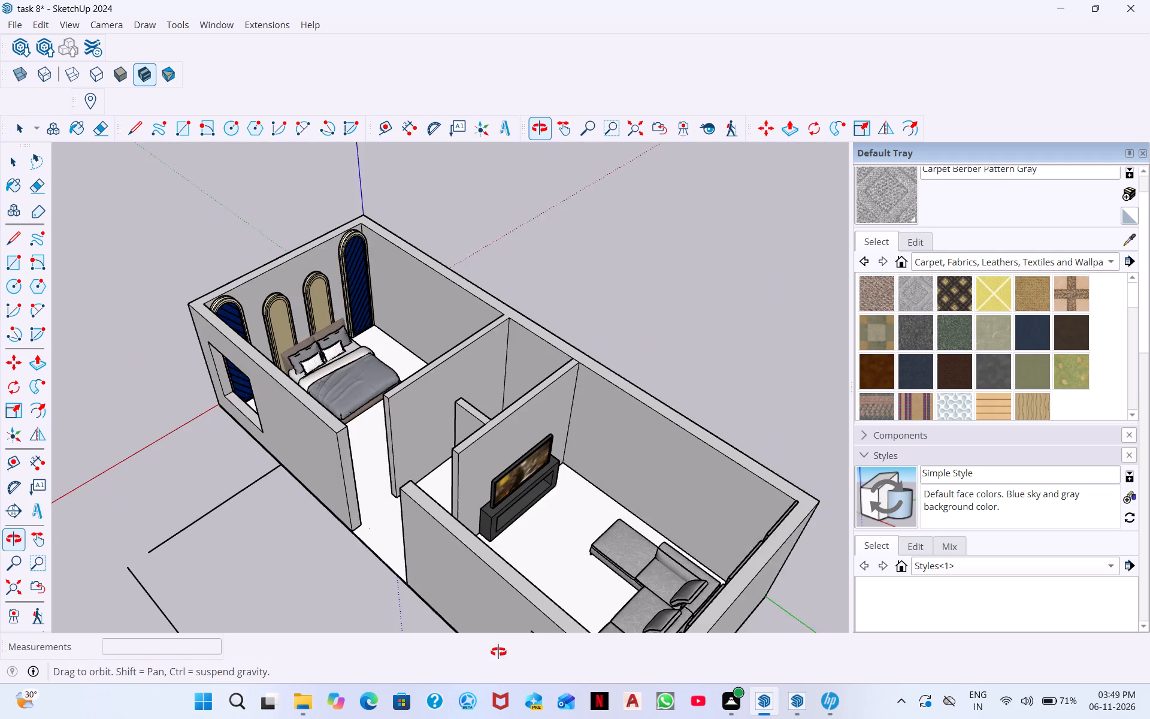
{"action": "middle_click_drag", "start_coordinate": [498, 652], "coordinate": [501, 657]}
{"action": "middle_click_drag", "start_coordinate": [506, 655], "coordinate": [595, 551]}
{"action": "middle_click_drag", "start_coordinate": [625, 655], "coordinate": [508, 540]}
{"action": "middle_click_drag", "start_coordinate": [484, 574], "coordinate": [425, 454]}
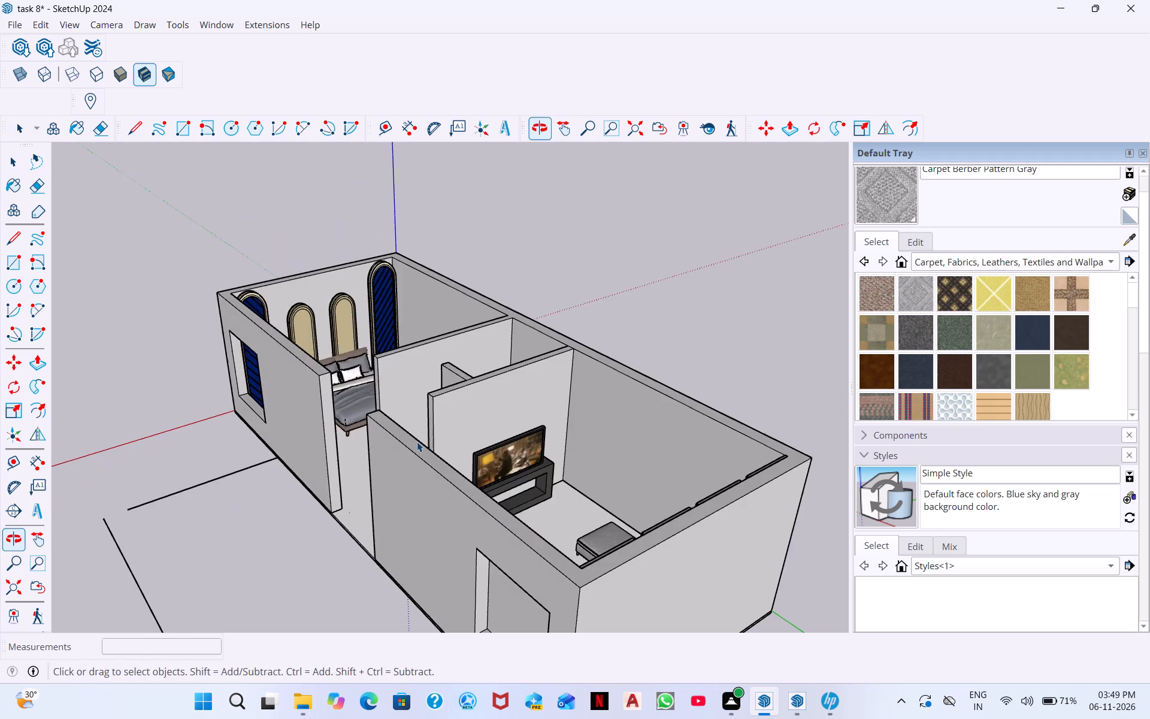
{"action": "middle_click_drag", "start_coordinate": [513, 587], "coordinate": [485, 500]}
{"action": "middle_click_drag", "start_coordinate": [491, 569], "coordinate": [462, 515]}
{"action": "scroll", "coordinate": [414, 577], "scroll_direction": "up", "scroll_amount": 2}
{"action": "scroll", "coordinate": [443, 525], "scroll_direction": "up", "scroll_amount": 3}
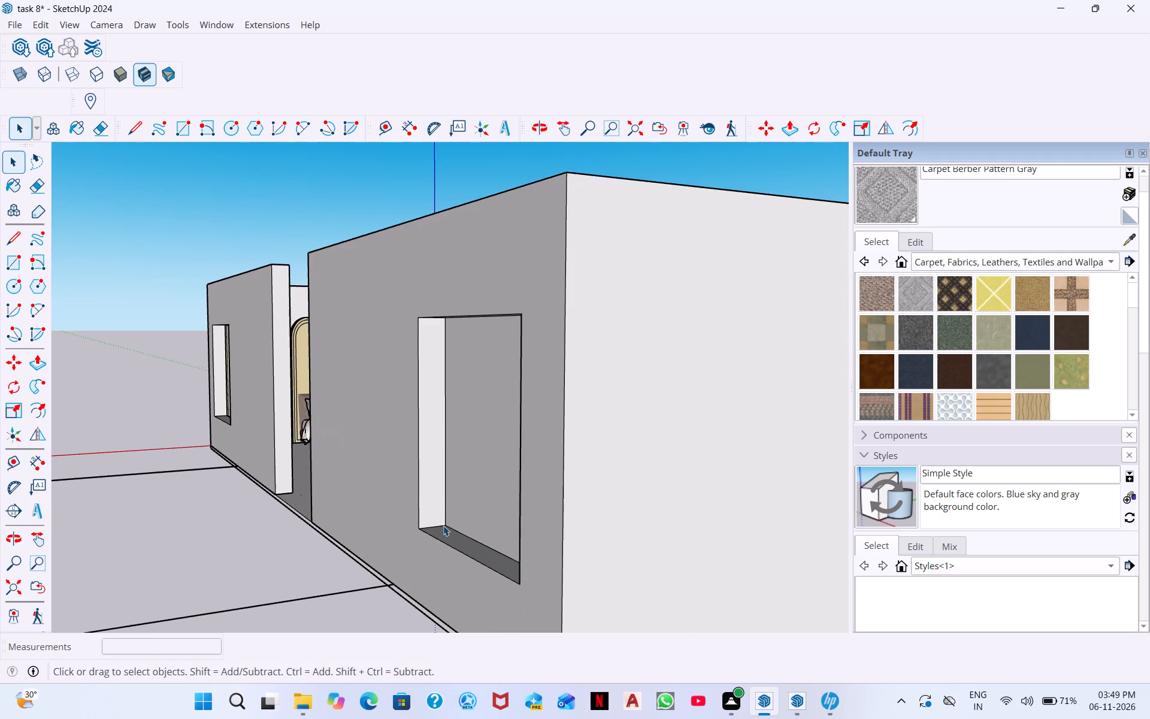
{"action": "middle_click_drag", "start_coordinate": [450, 522], "coordinate": [495, 618]}
{"action": "scroll", "coordinate": [450, 522], "scroll_direction": "down", "scroll_amount": 2}
{"action": "middle_click_drag", "start_coordinate": [511, 572], "coordinate": [544, 651]}
{"action": "scroll", "coordinate": [625, 618], "scroll_direction": "up", "scroll_amount": 1}
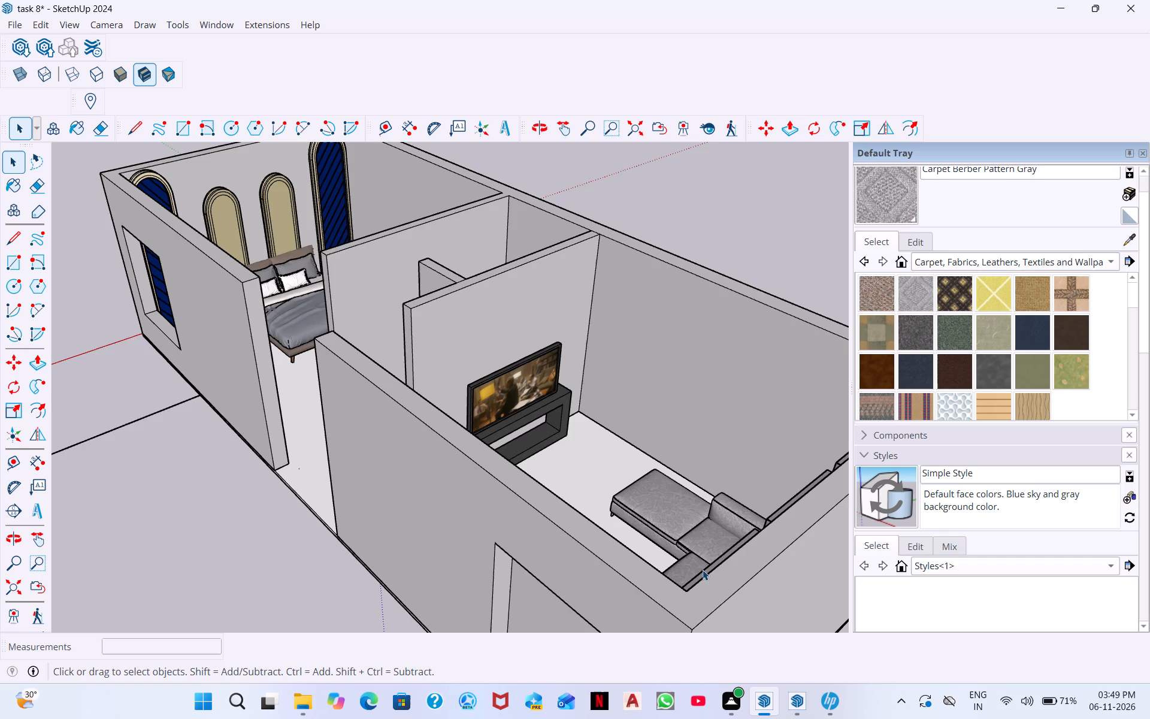
{"action": "scroll", "coordinate": [746, 547], "scroll_direction": "down", "scroll_amount": 4}
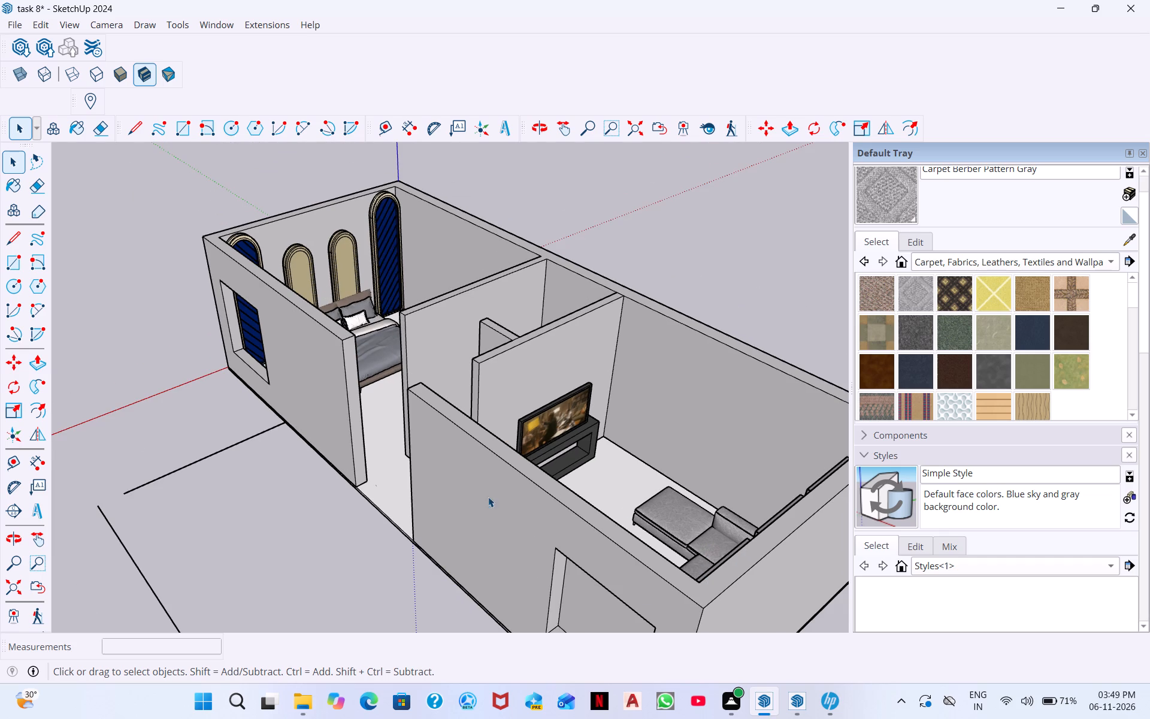
{"action": "scroll", "coordinate": [680, 558], "scroll_direction": "down", "scroll_amount": 5}
{"action": "middle_click_drag", "start_coordinate": [641, 601], "coordinate": [606, 452]}
{"action": "middle_click_drag", "start_coordinate": [638, 608], "coordinate": [636, 585]}
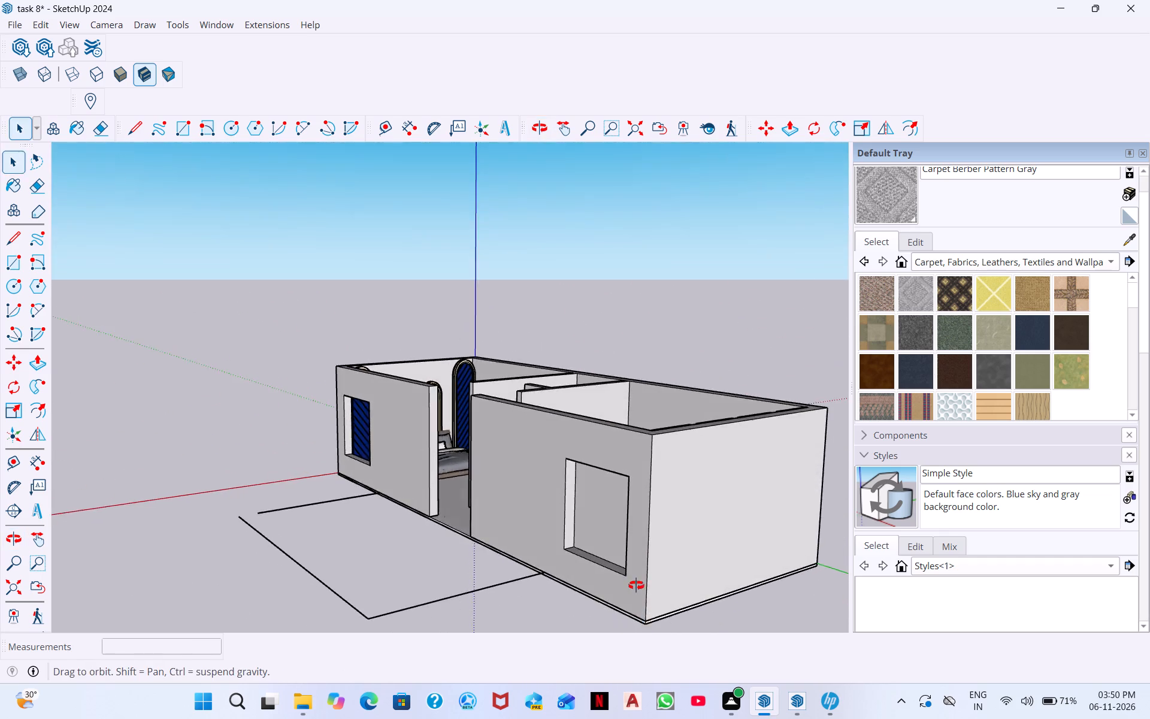
{"action": "middle_click_drag", "start_coordinate": [636, 585], "coordinate": [605, 504]}
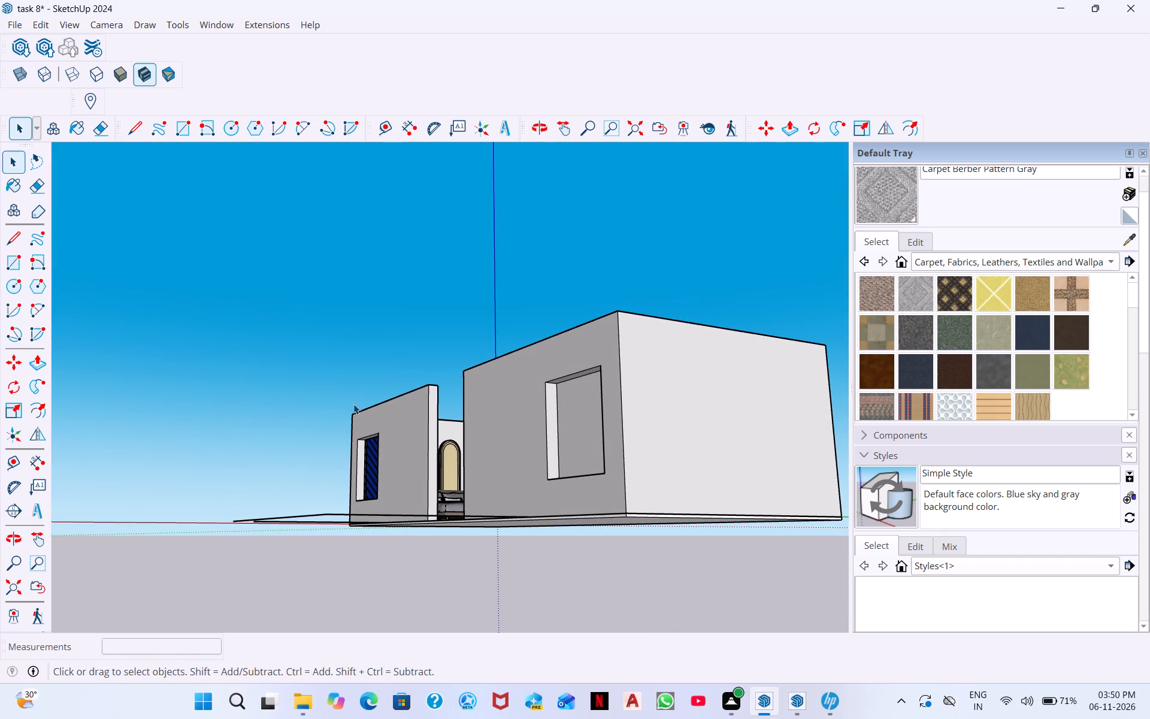
Undo the recess of the living-room window, back to its flat outline on the front wall.
{"action": "left_click", "coordinate": [14, 467]}
{"action": "middle_click_drag", "start_coordinate": [627, 516], "coordinate": [851, 500]}
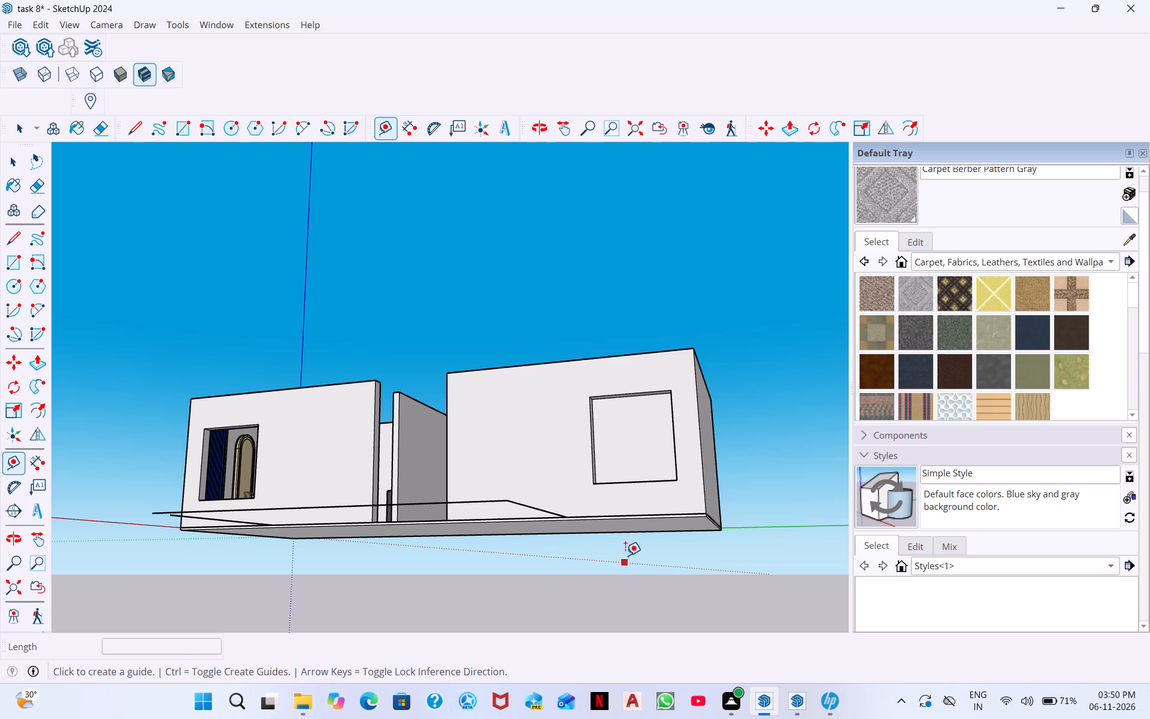
{"action": "middle_click_drag", "start_coordinate": [625, 555], "coordinate": [641, 718]}
{"action": "key", "text": "z"}
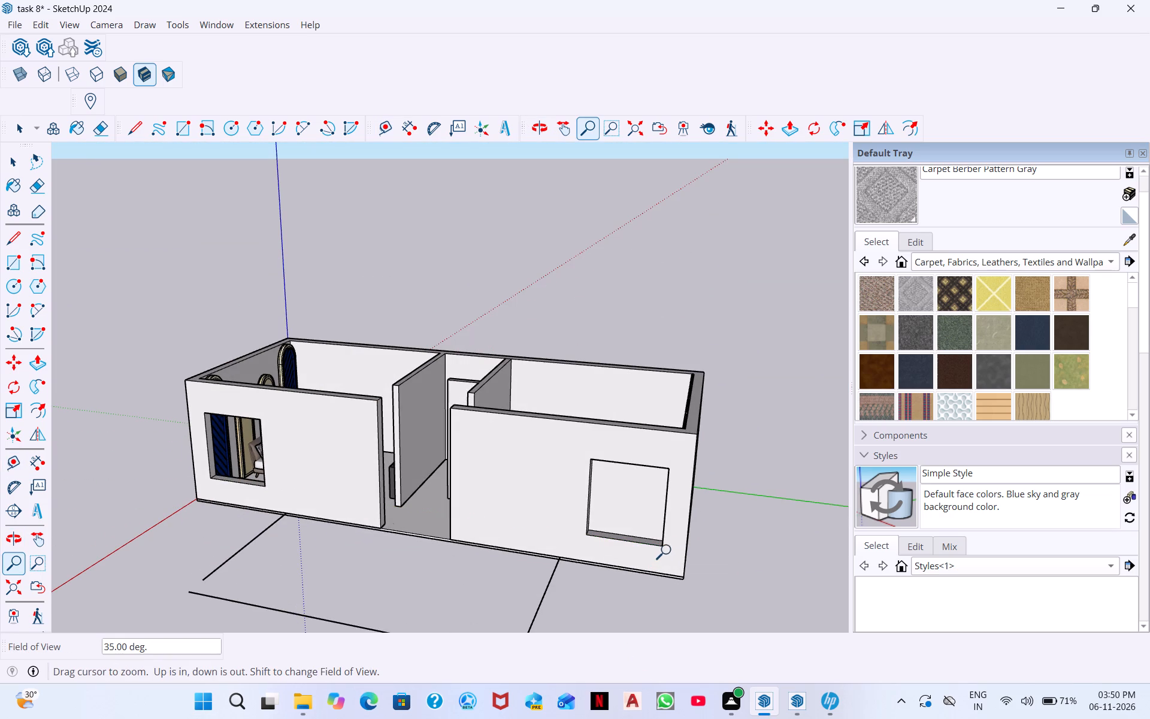
{"action": "key", "text": "ctrl+z"}
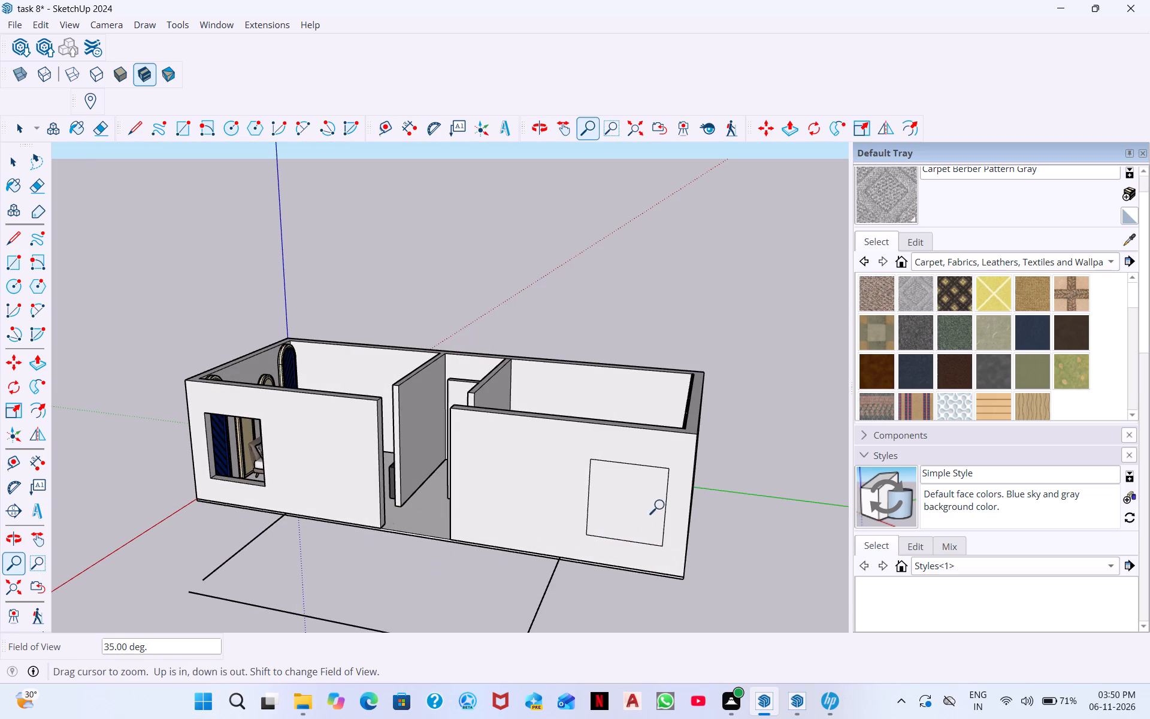
{"action": "middle_click_drag", "start_coordinate": [1017, 535], "coordinate": [851, 695]}
{"action": "middle_click_drag", "start_coordinate": [562, 440], "coordinate": [589, 555]}
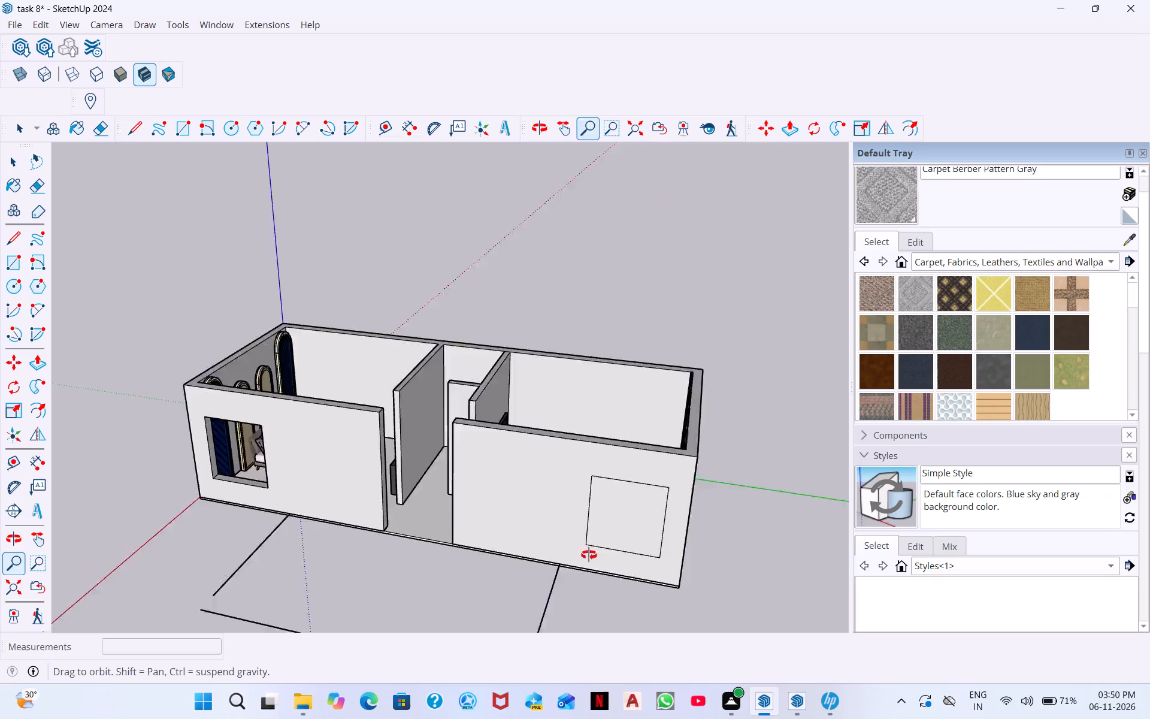
{"action": "middle_click_drag", "start_coordinate": [589, 555], "coordinate": [615, 708]}
{"action": "middle_click_drag", "start_coordinate": [598, 539], "coordinate": [567, 460]}
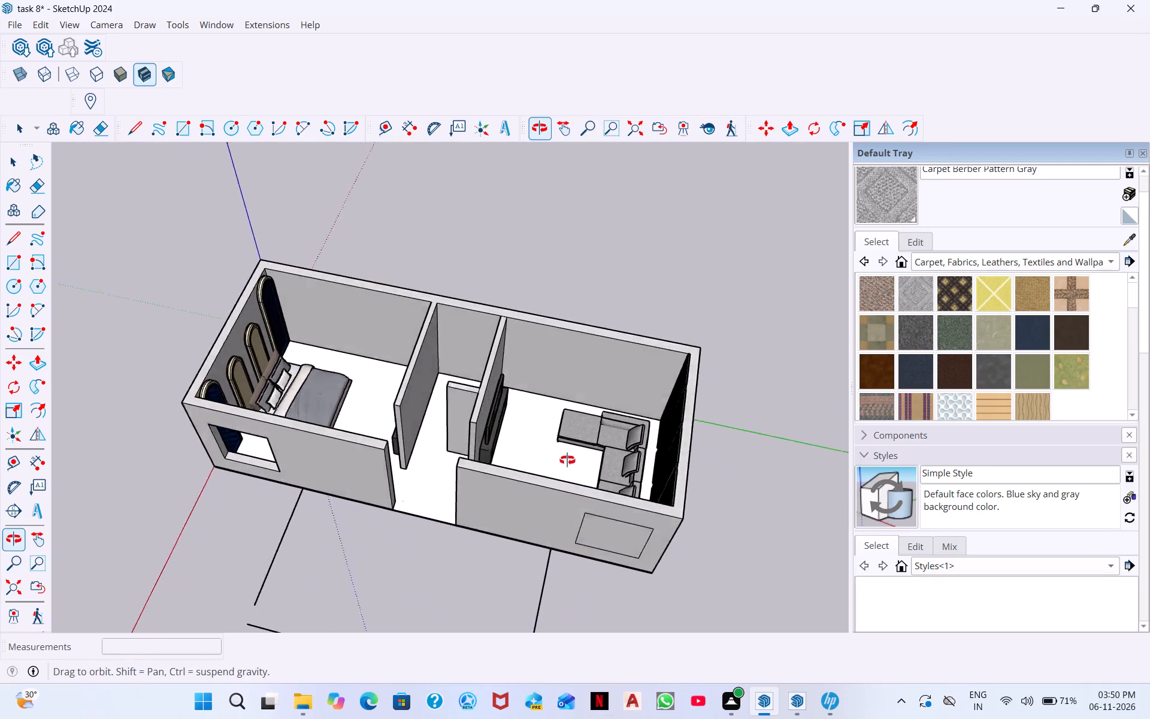
{"action": "middle_click_drag", "start_coordinate": [567, 460], "coordinate": [643, 415]}
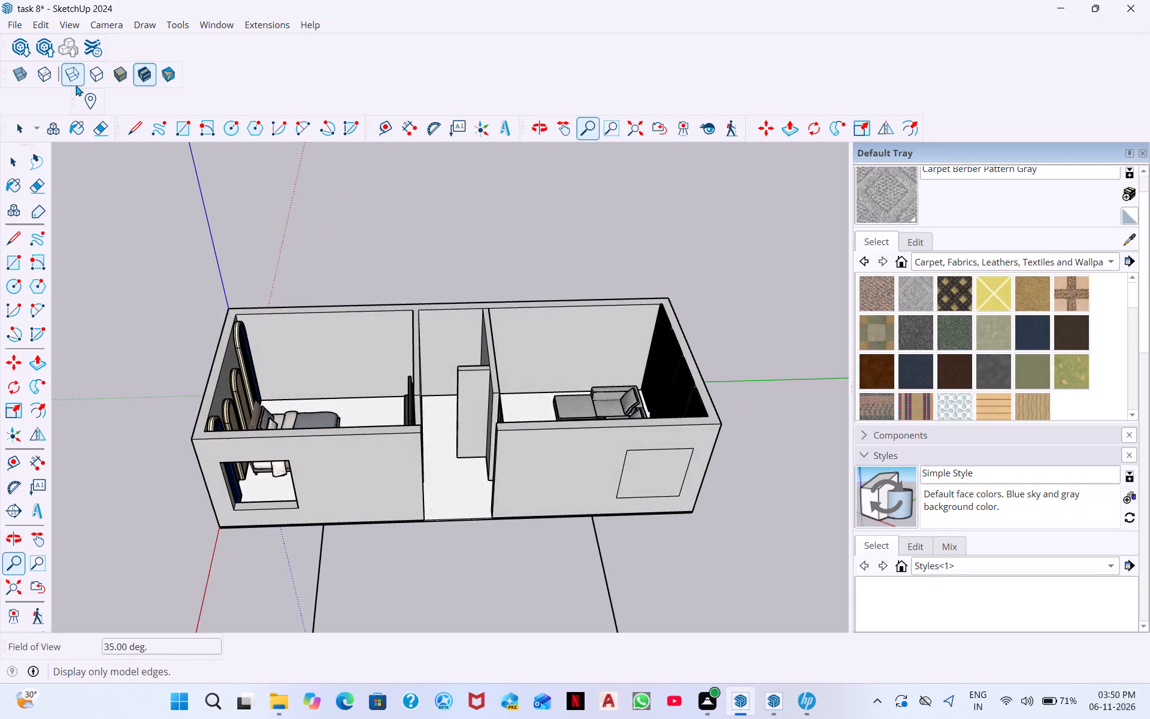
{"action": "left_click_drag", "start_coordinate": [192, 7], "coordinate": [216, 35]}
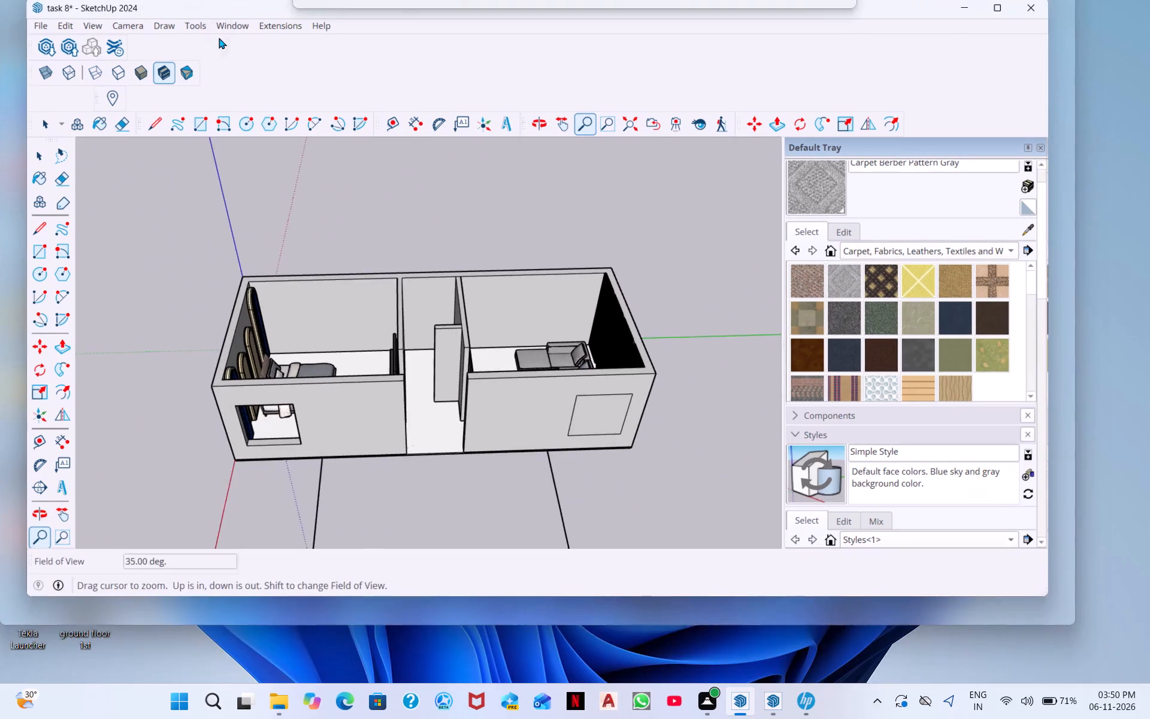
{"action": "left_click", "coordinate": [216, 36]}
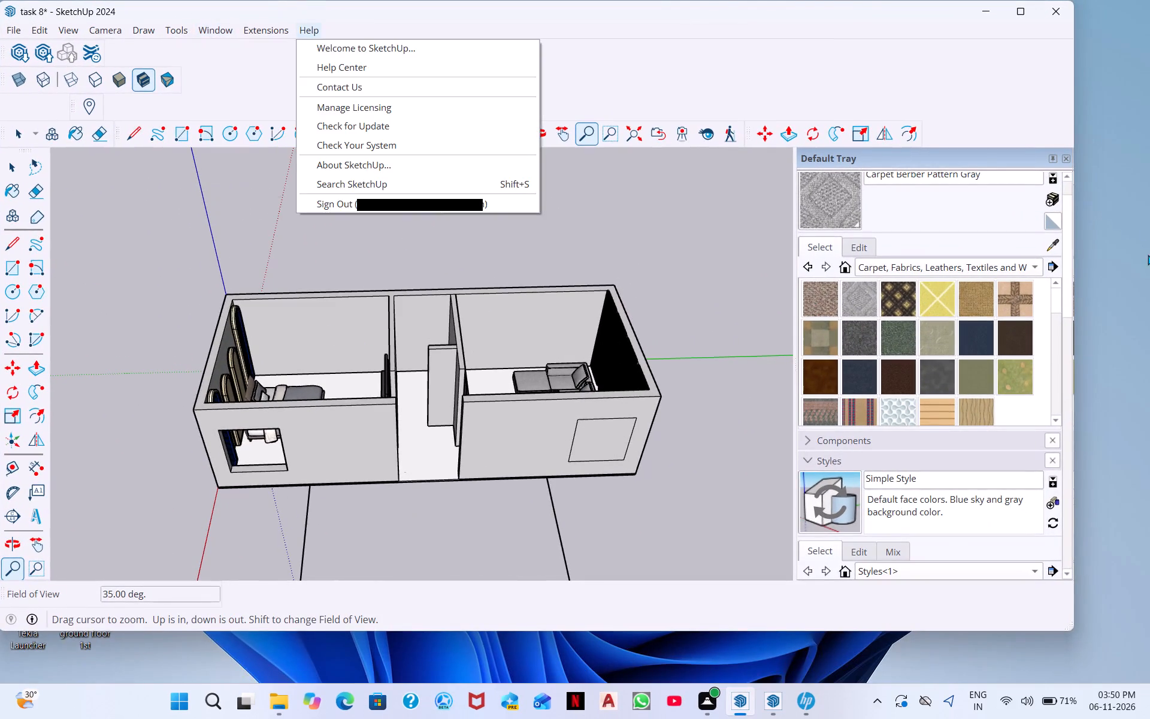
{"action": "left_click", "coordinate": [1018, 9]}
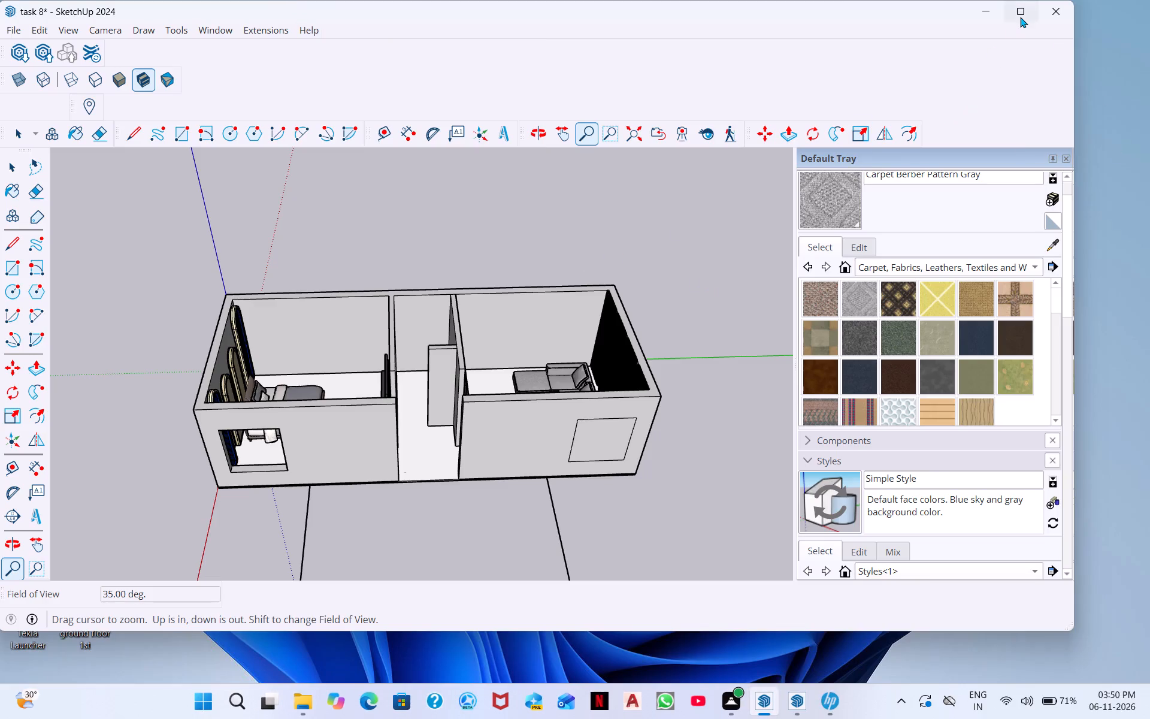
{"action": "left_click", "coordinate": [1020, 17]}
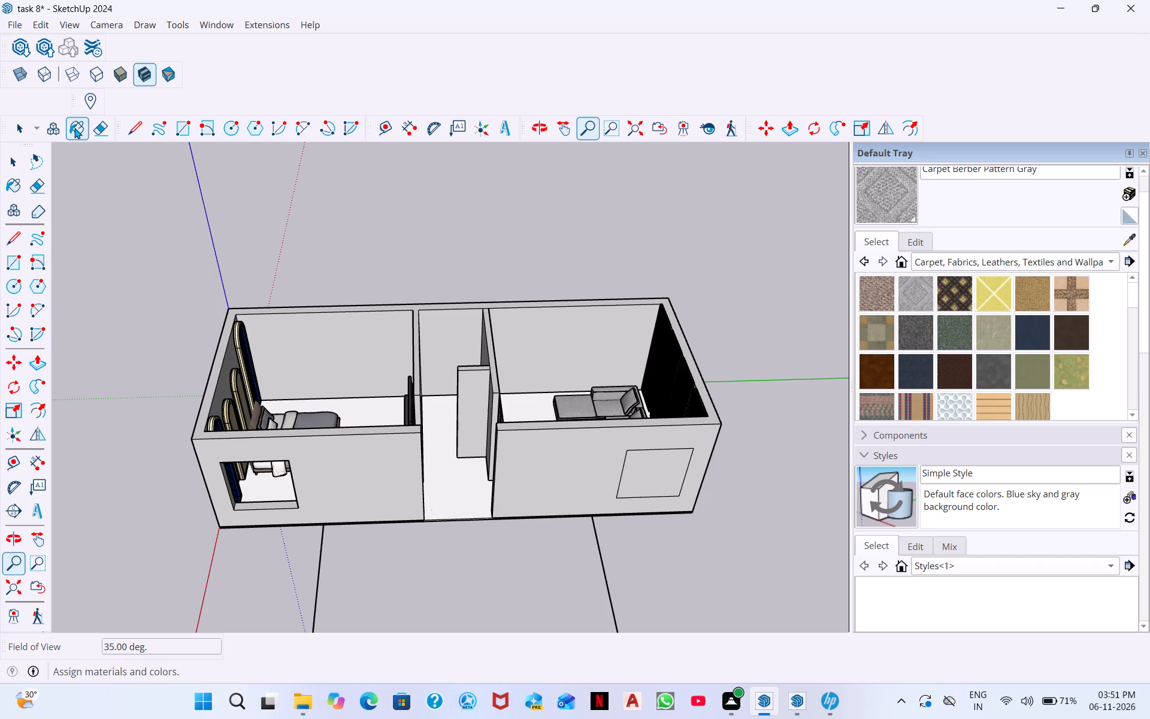
Erase all four edges of the living-room window outline from the front wall.
{"action": "left_click", "coordinate": [97, 127]}
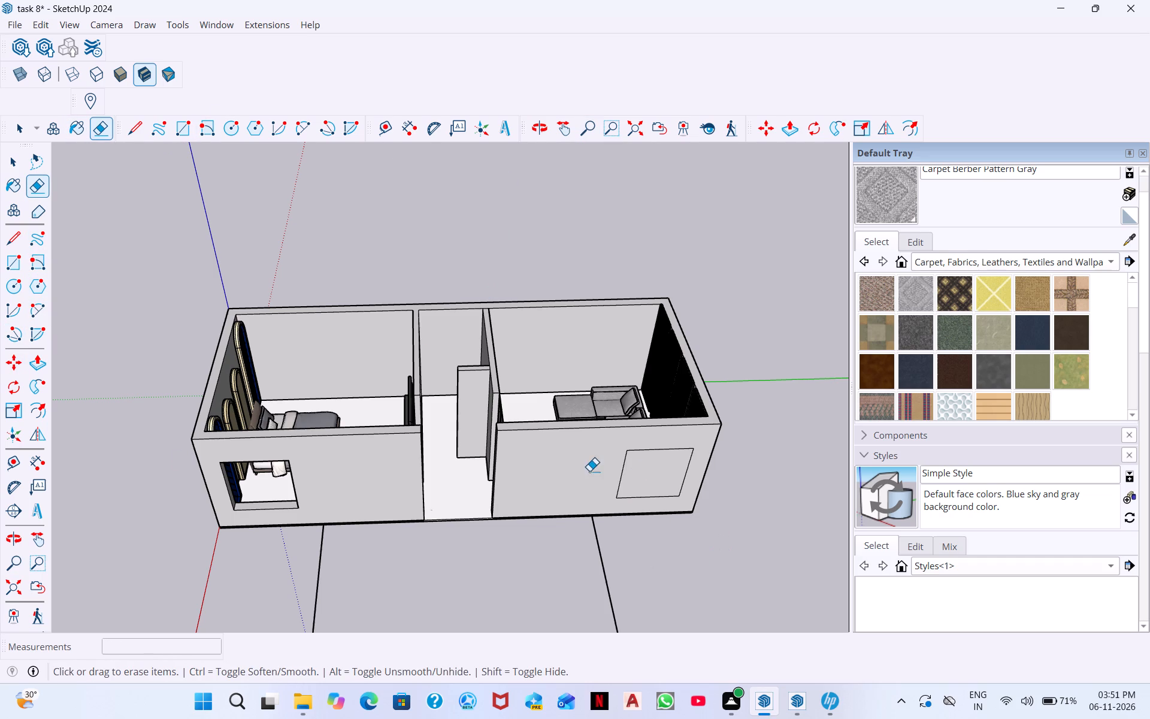
{"action": "left_click", "coordinate": [621, 476]}
{"action": "left_click", "coordinate": [637, 500]}
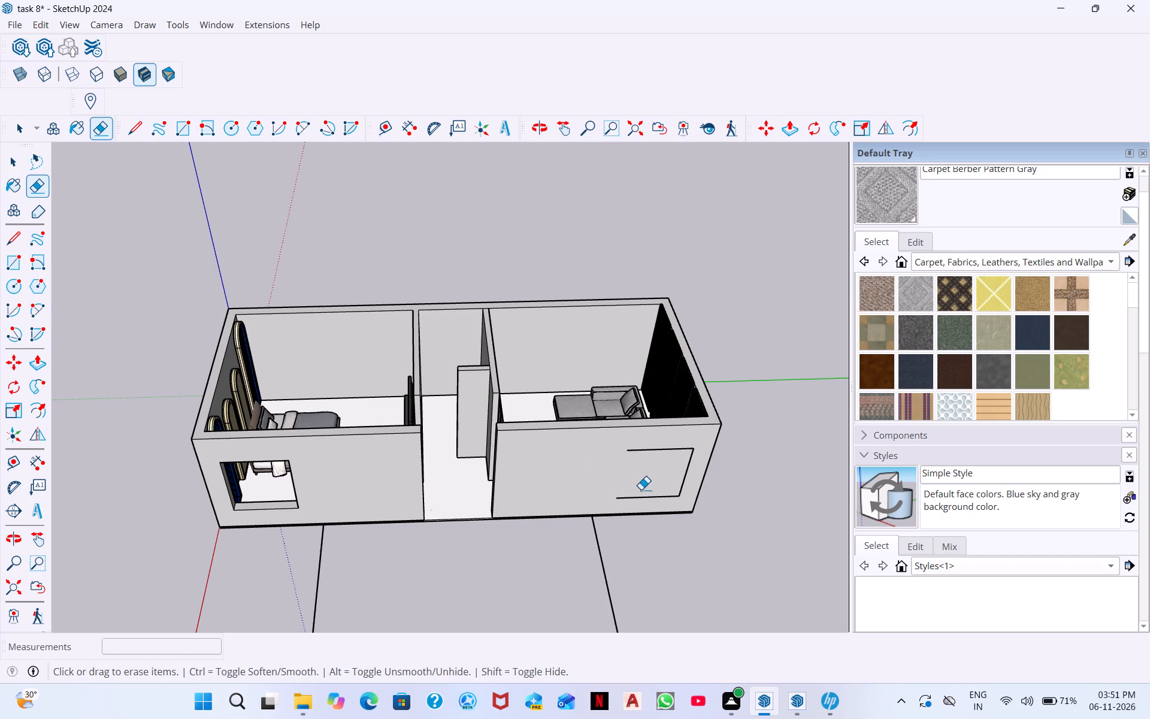
{"action": "left_click", "coordinate": [641, 501]}
{"action": "left_click_drag", "start_coordinate": [662, 452], "coordinate": [662, 461]}
{"action": "left_click_drag", "start_coordinate": [664, 450], "coordinate": [664, 457]}
{"action": "left_click", "coordinate": [682, 478]}
{"action": "left_click", "coordinate": [668, 496]}
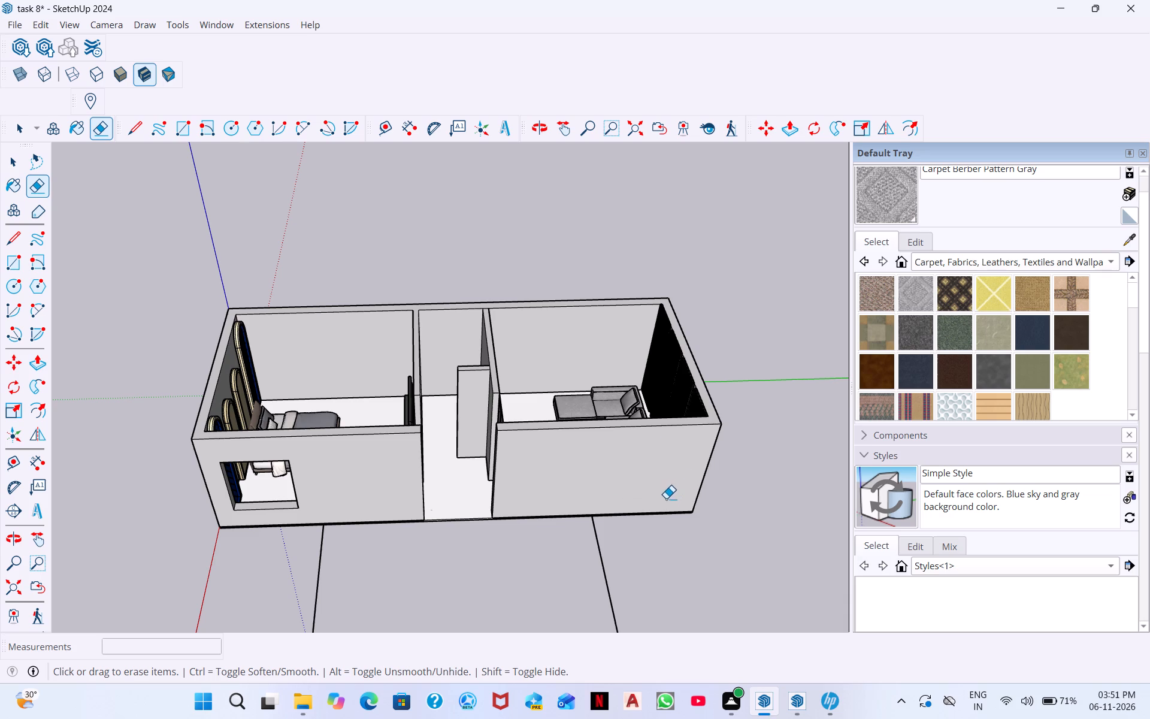
Create a horizontal Tape Measure guide from the bedroom window's top inner corner 31' 6" across to the living-room wall's far edge.
{"action": "middle_click_drag", "start_coordinate": [370, 519], "coordinate": [349, 359]}
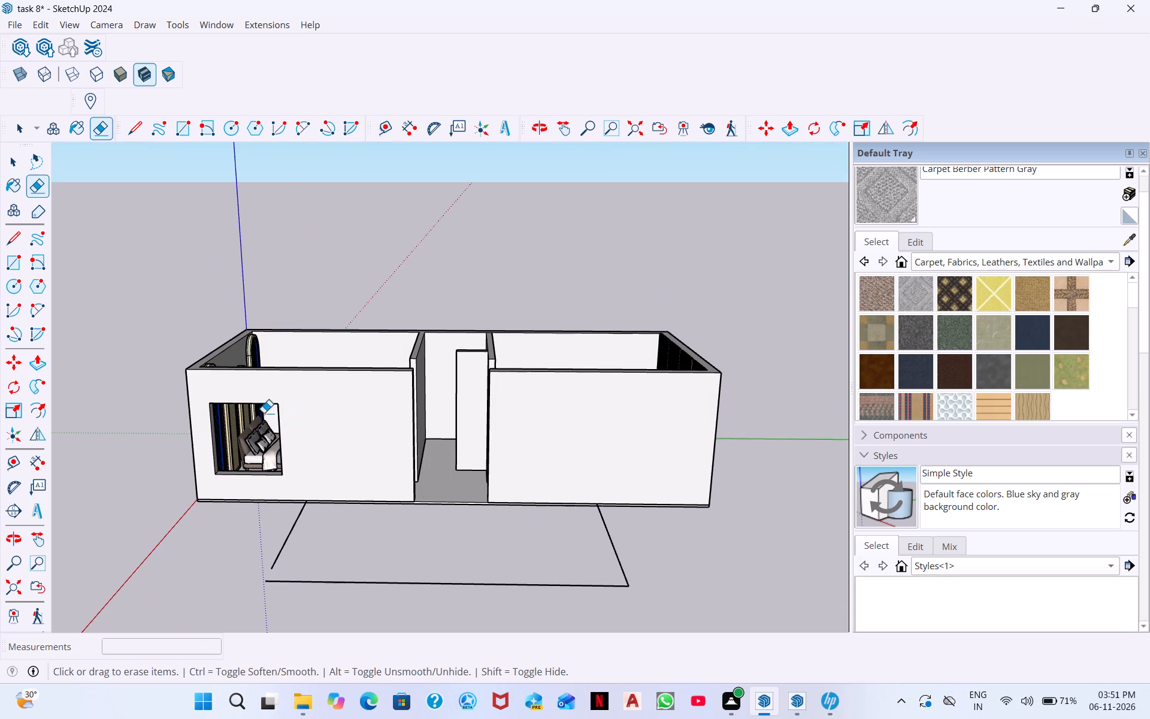
{"action": "scroll", "coordinate": [87, 231], "scroll_direction": "up", "scroll_amount": 4}
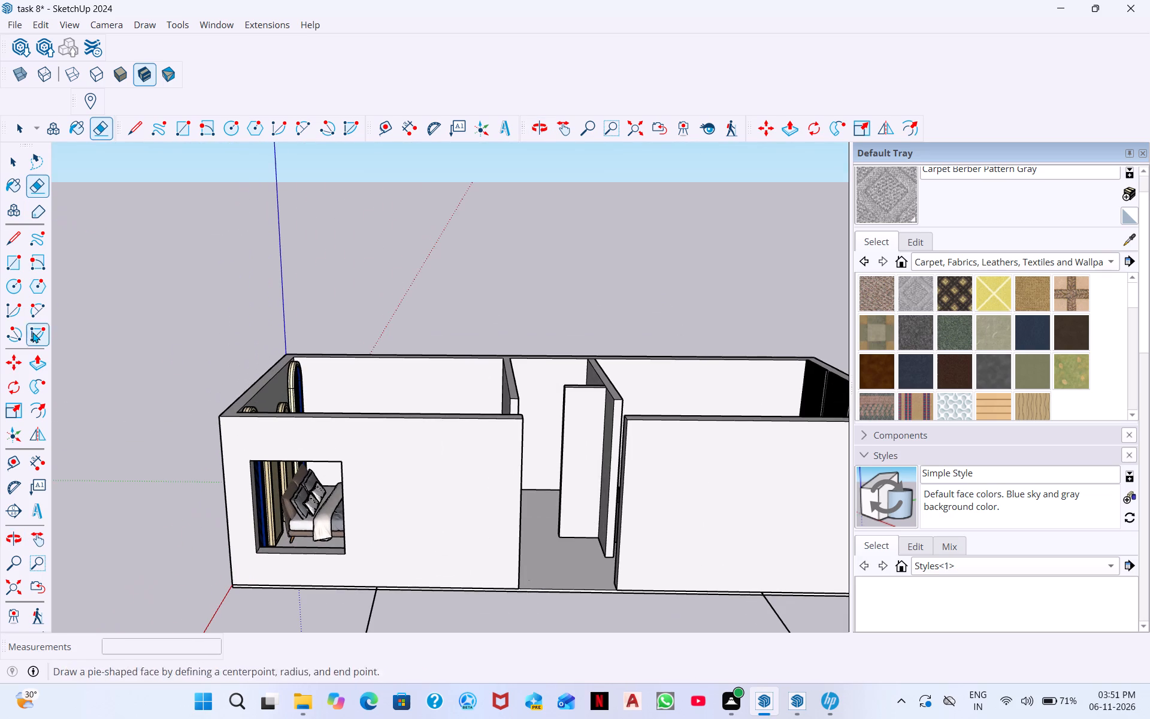
{"action": "left_click", "coordinate": [4, 460]}
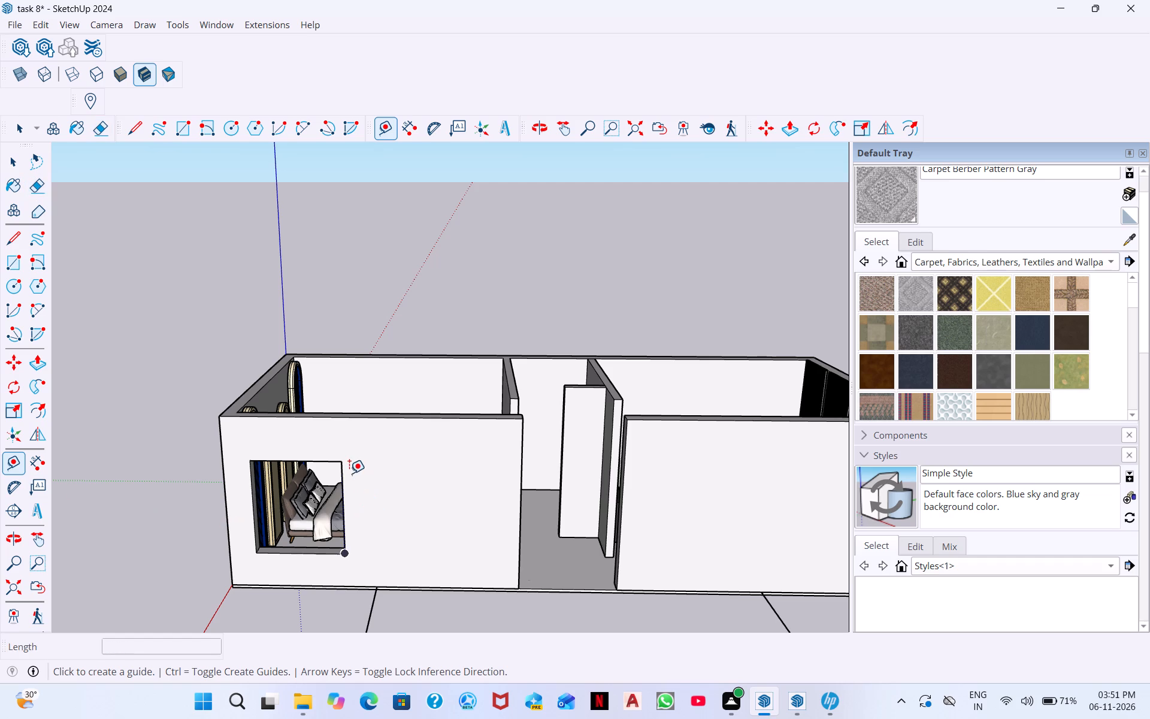
{"action": "left_click", "coordinate": [340, 463]}
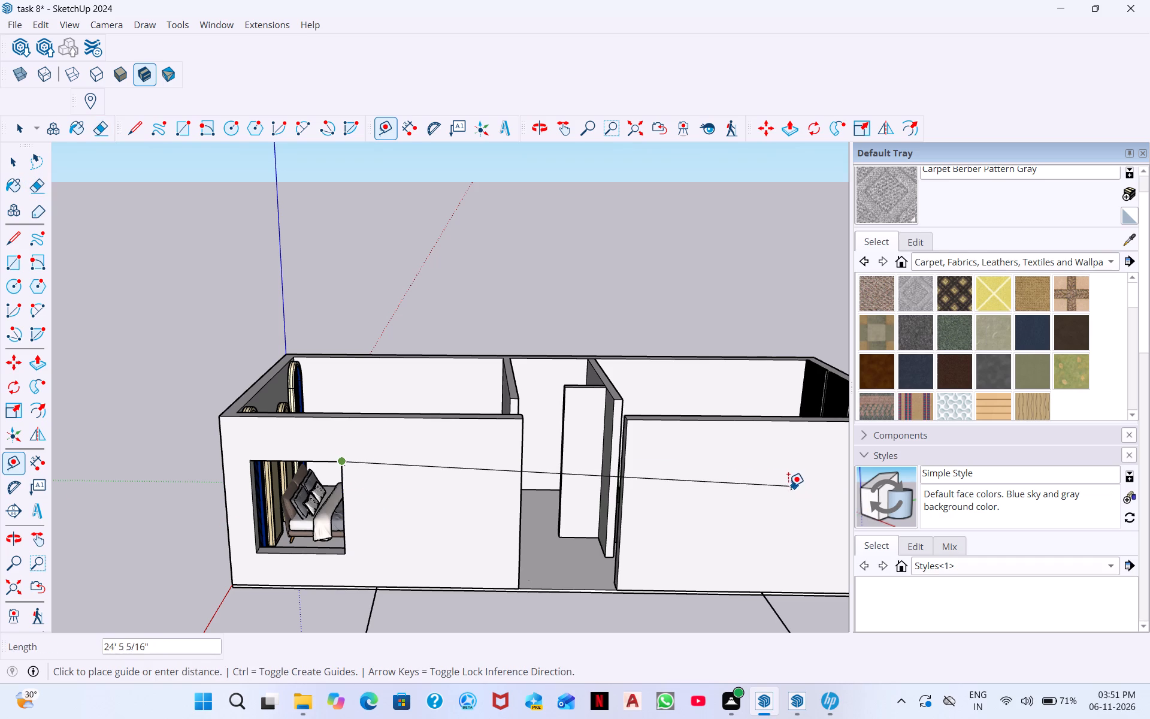
{"action": "middle_click_drag", "start_coordinate": [758, 482], "coordinate": [714, 403]}
{"action": "middle_click_drag", "start_coordinate": [819, 449], "coordinate": [816, 457]}
{"action": "scroll", "coordinate": [818, 454], "scroll_direction": "down", "scroll_amount": 1}
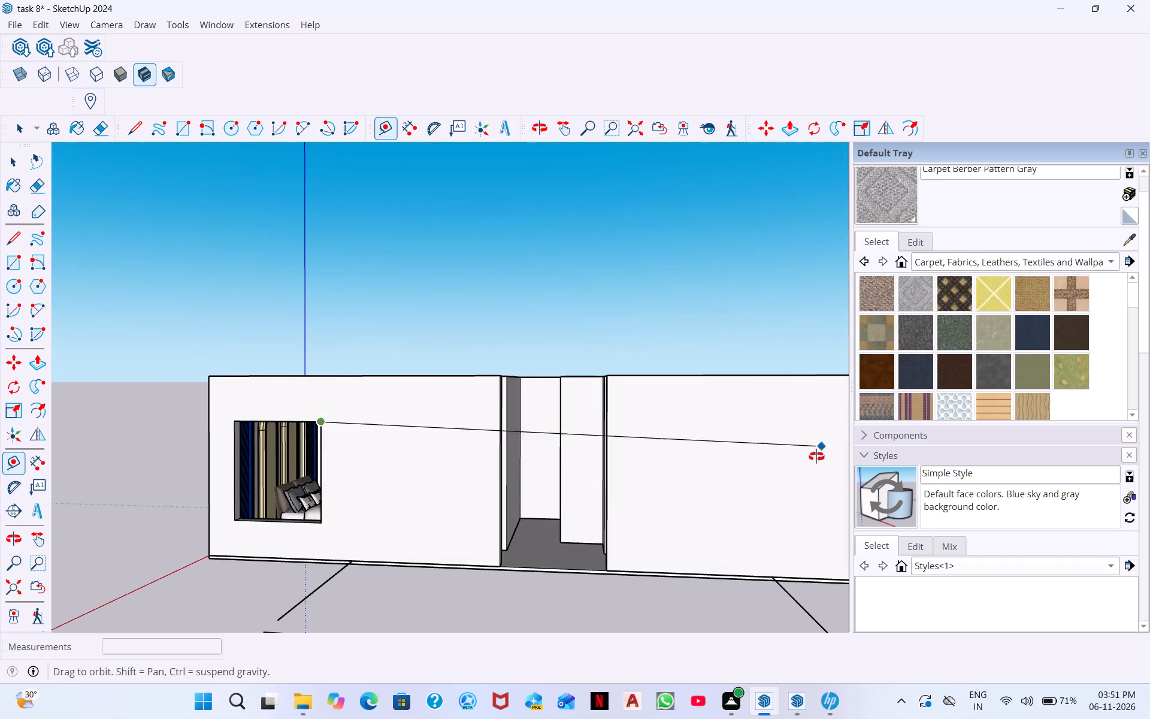
{"action": "middle_click_drag", "start_coordinate": [816, 457], "coordinate": [816, 459]}
{"action": "scroll", "coordinate": [816, 457], "scroll_direction": "down", "scroll_amount": 11}
{"action": "middle_click_drag", "start_coordinate": [833, 442], "coordinate": [881, 436]}
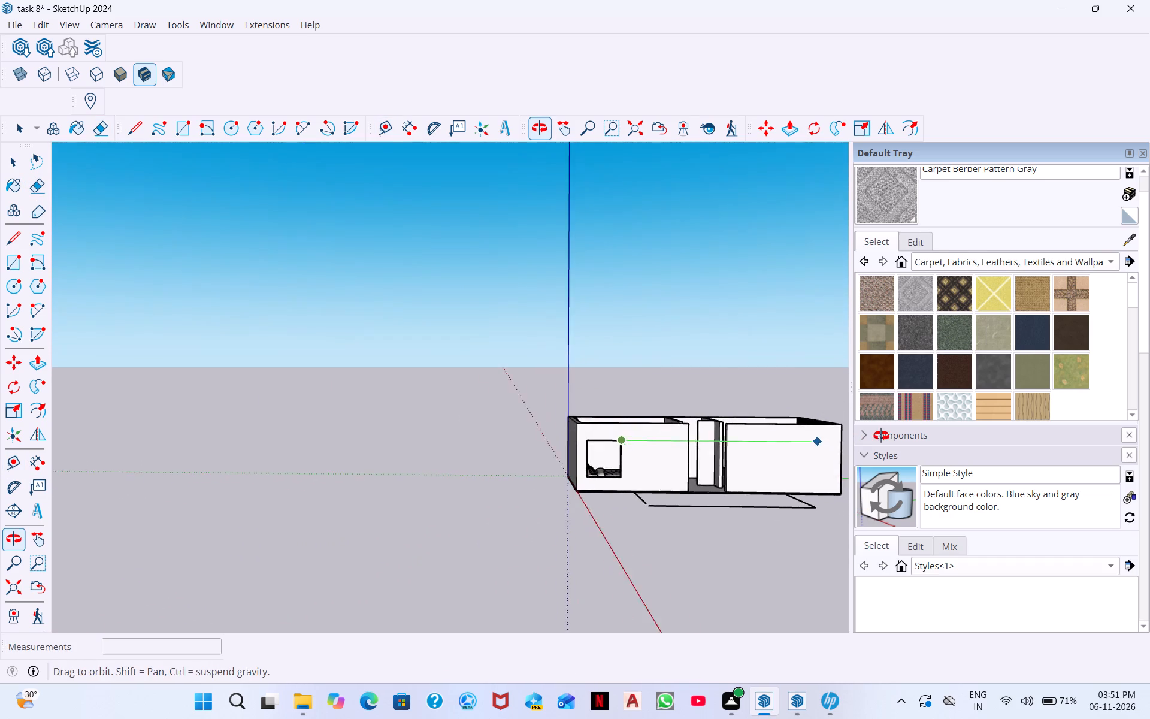
{"action": "middle_click_drag", "start_coordinate": [881, 436], "coordinate": [943, 427]}
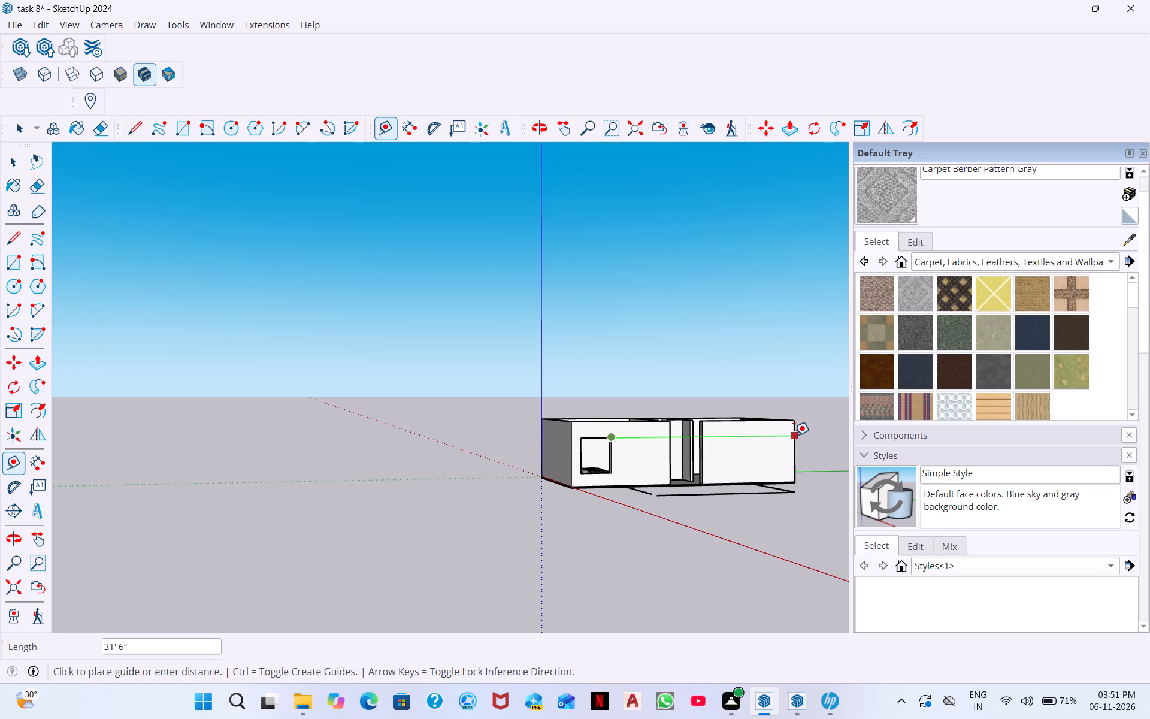
{"action": "left_click", "coordinate": [794, 436]}
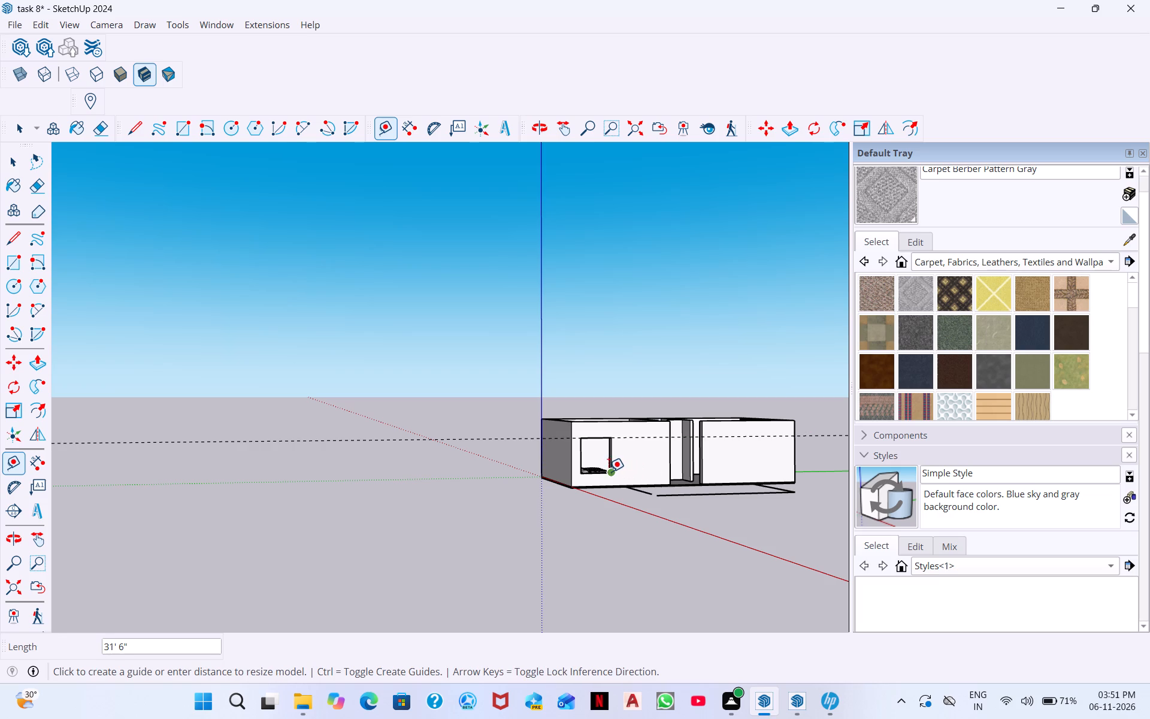
Create a second horizontal guide from the bedroom window's bottom inner corner 31' 6" across to the living-room wall's far edge.
{"action": "left_click", "coordinate": [609, 472]}
{"action": "left_click", "coordinate": [795, 469]}
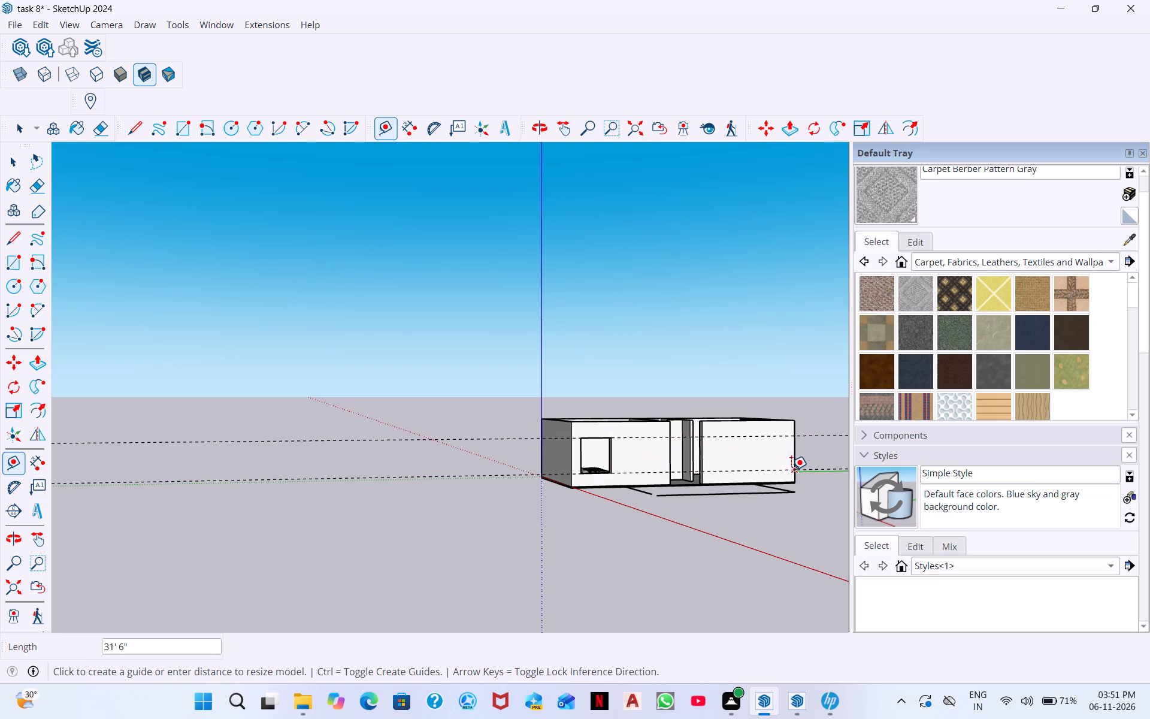
{"action": "scroll", "coordinate": [801, 460], "scroll_direction": "down", "scroll_amount": 2}
{"action": "middle_click_drag", "start_coordinate": [845, 474], "coordinate": [642, 432]}
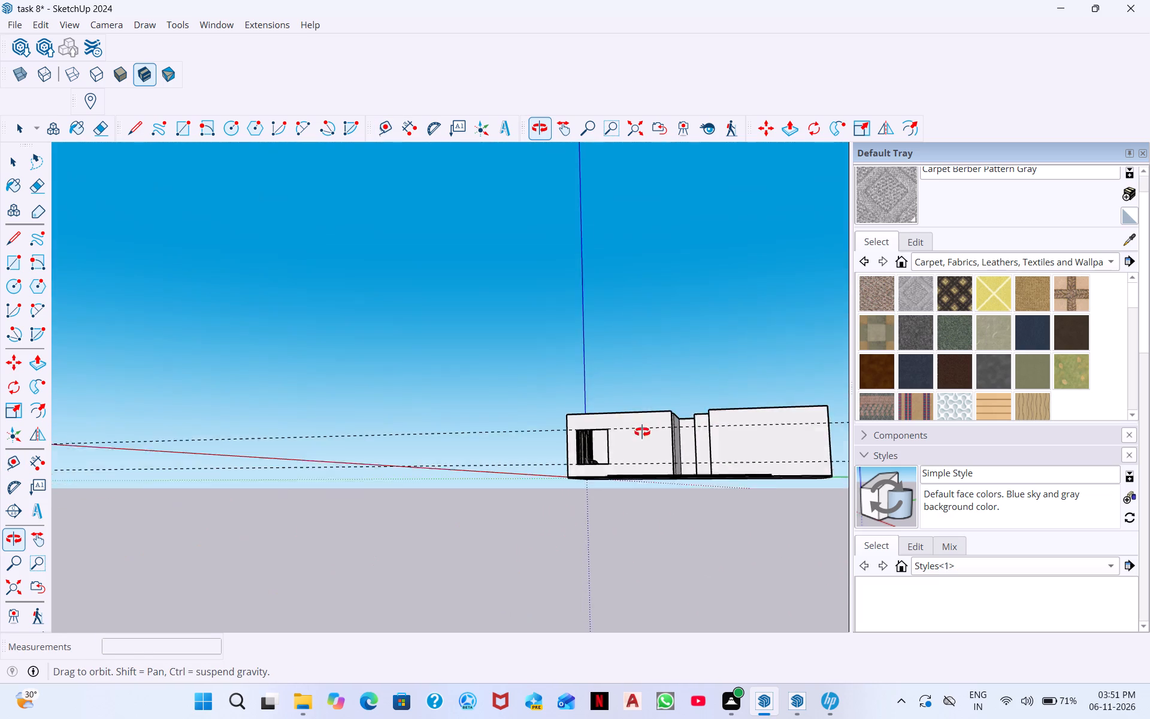
{"action": "middle_click_drag", "start_coordinate": [642, 432], "coordinate": [637, 430]}
{"action": "middle_click_drag", "start_coordinate": [888, 460], "coordinate": [866, 558]}
{"action": "middle_click_drag", "start_coordinate": [803, 466], "coordinate": [795, 609]}
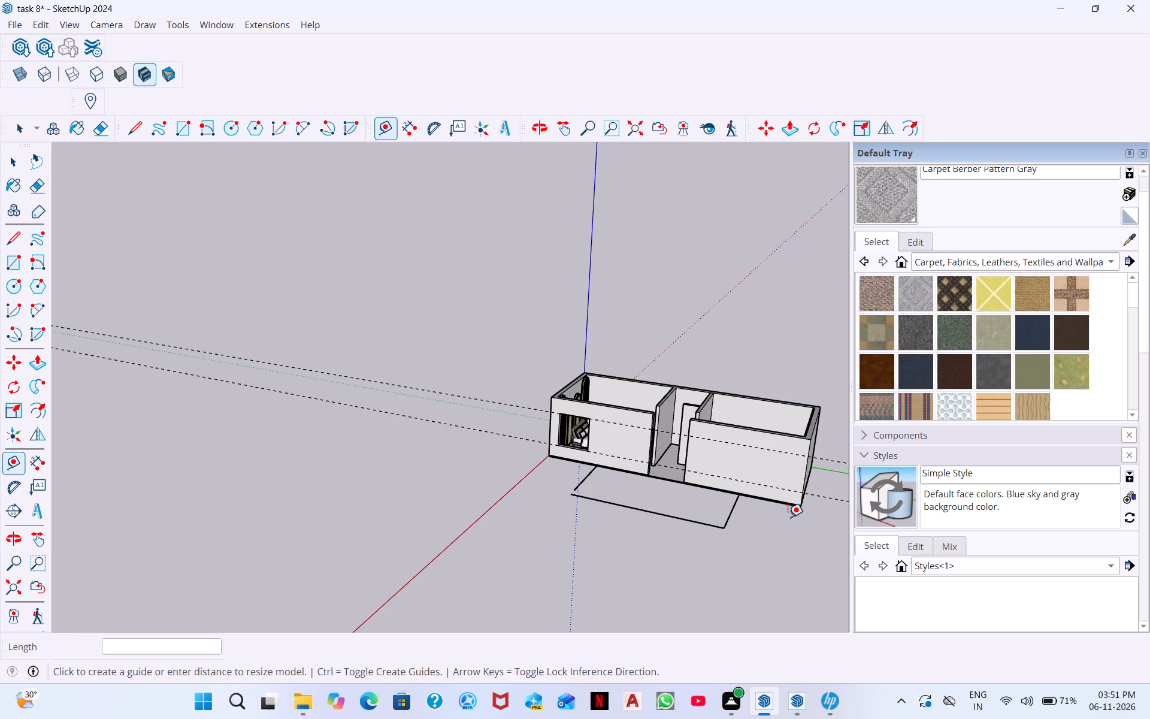
{"action": "scroll", "coordinate": [788, 491], "scroll_direction": "up", "scroll_amount": 7}
{"action": "middle_click_drag", "start_coordinate": [776, 472], "coordinate": [809, 424]}
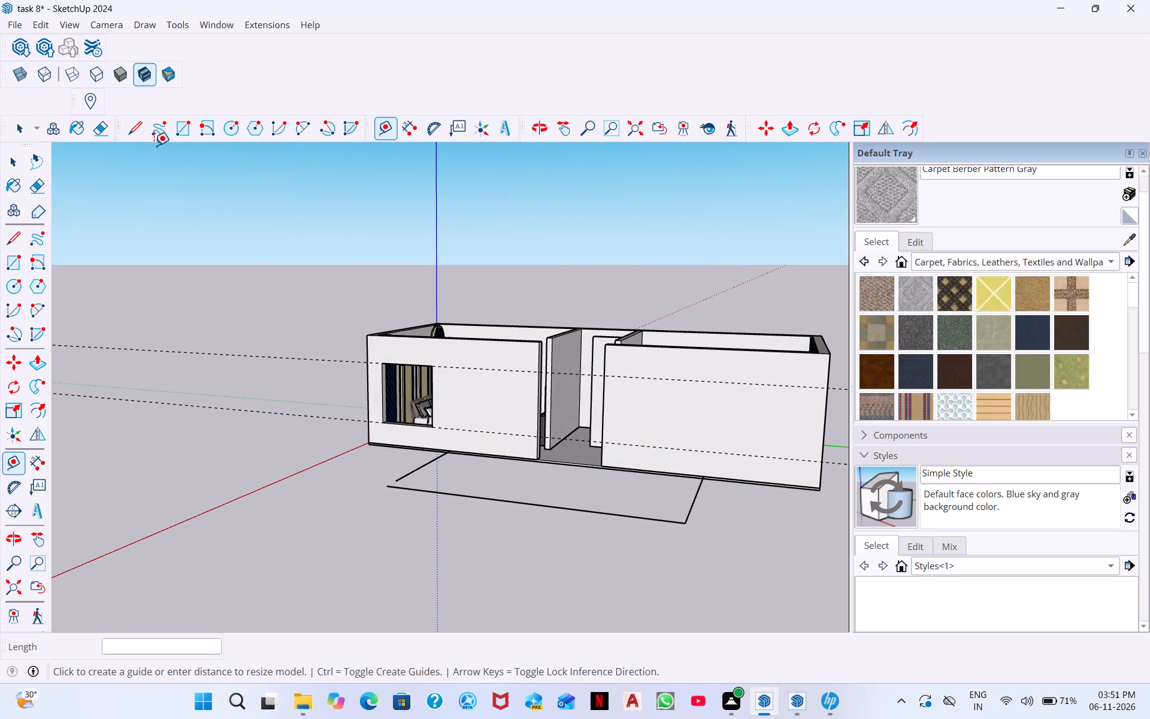
Draw a 1.5' line inward from the living-room front wall's far edge and continue it vertically up to the lower guide.
{"action": "left_click", "coordinate": [132, 134]}
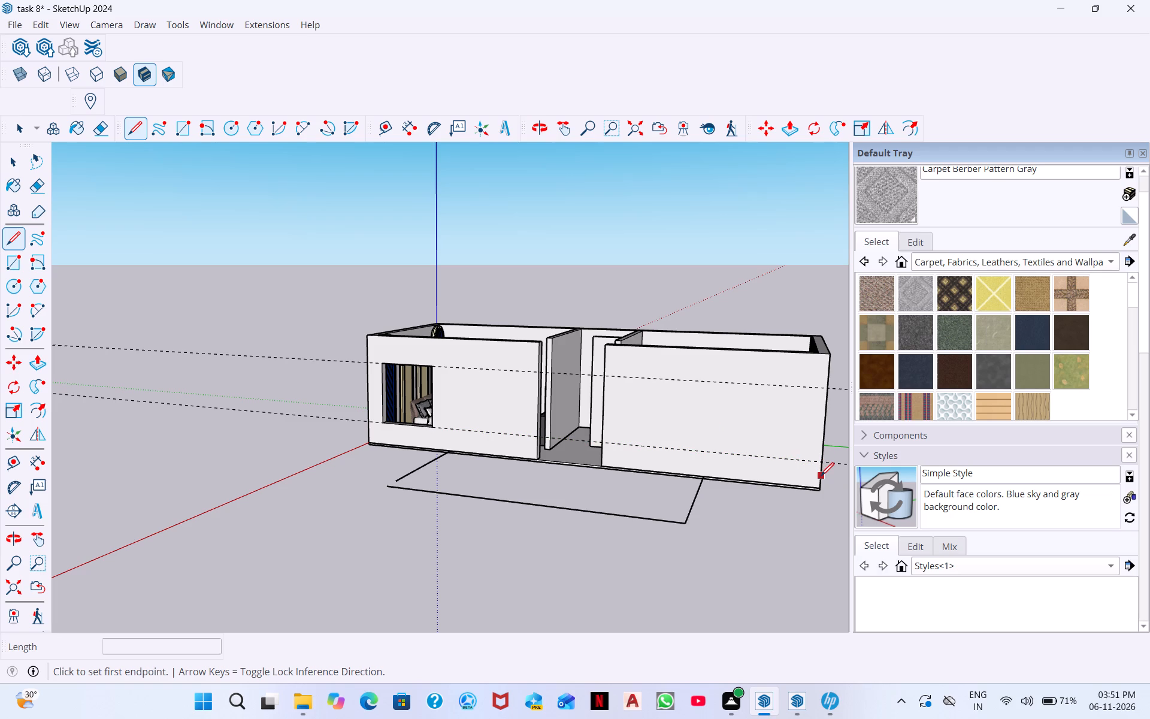
{"action": "left_click", "coordinate": [821, 476]}
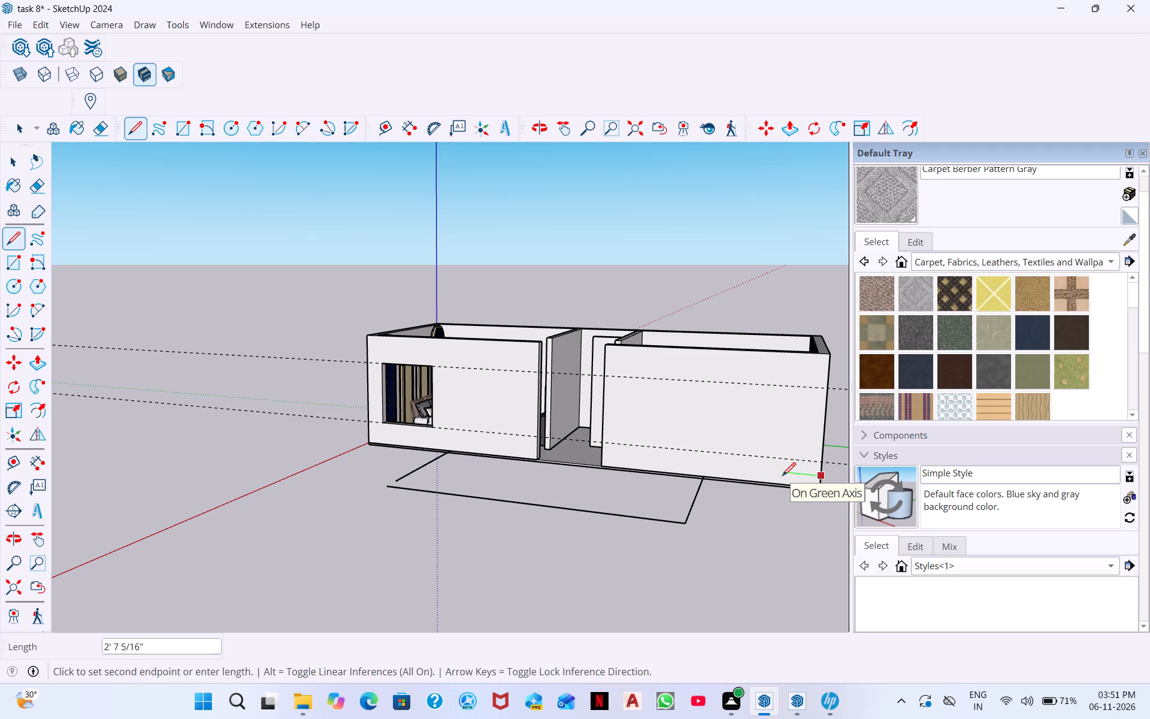
{"action": "type", "text": "1.5"}
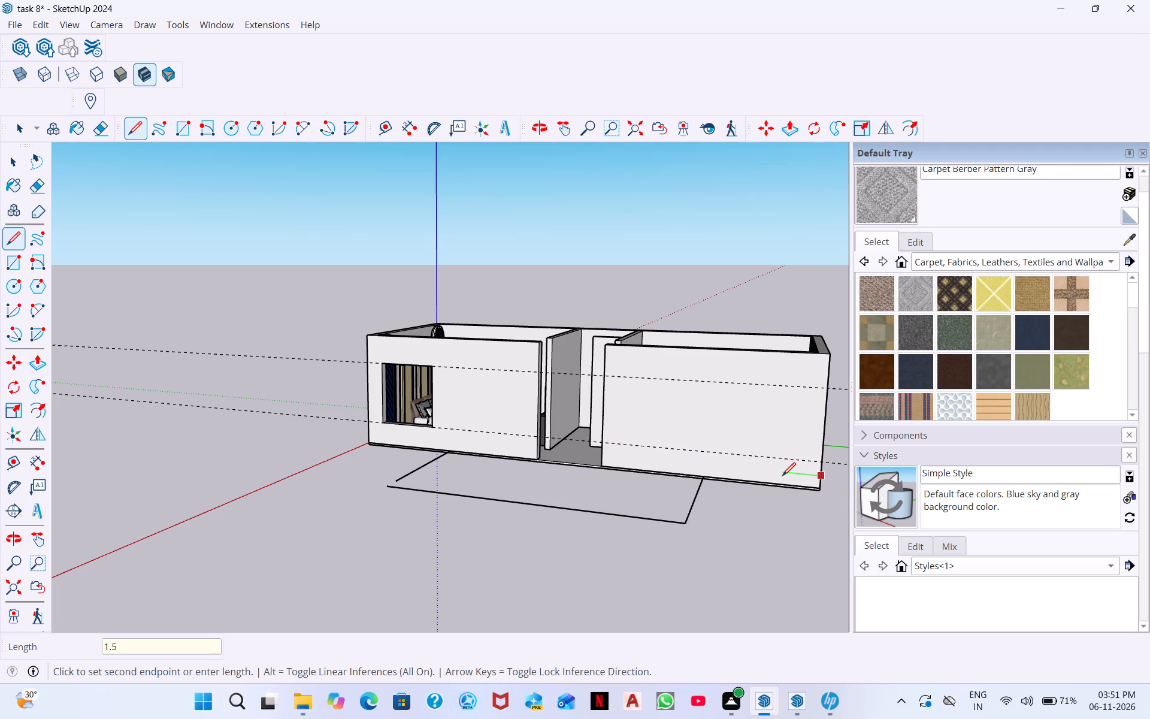
{"action": "key", "text": "apostrophe"}
{"action": "key", "text": "Return"}
{"action": "left_click", "coordinate": [801, 462]}
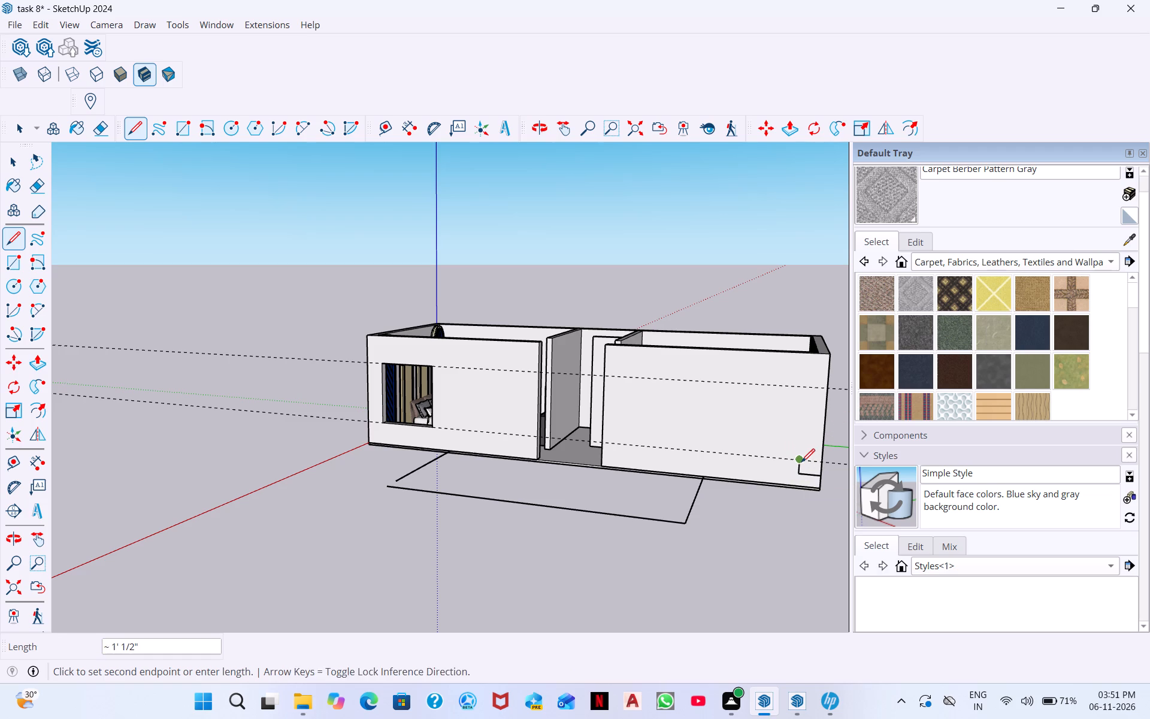
Draw the living-room window outline between the two guides, 5' wide and 5' 6" high, closing it at the starting corner.
{"action": "left_click", "coordinate": [805, 388]}
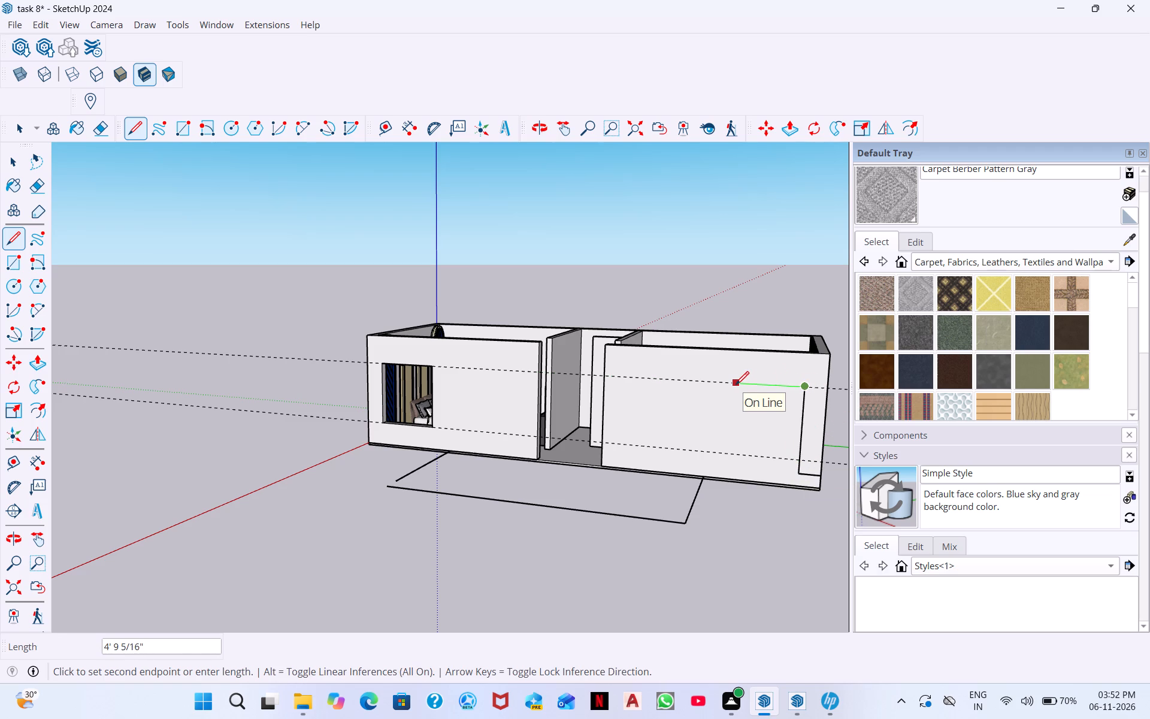
{"action": "type", "text": "5'"}
{"action": "key", "text": "Return"}
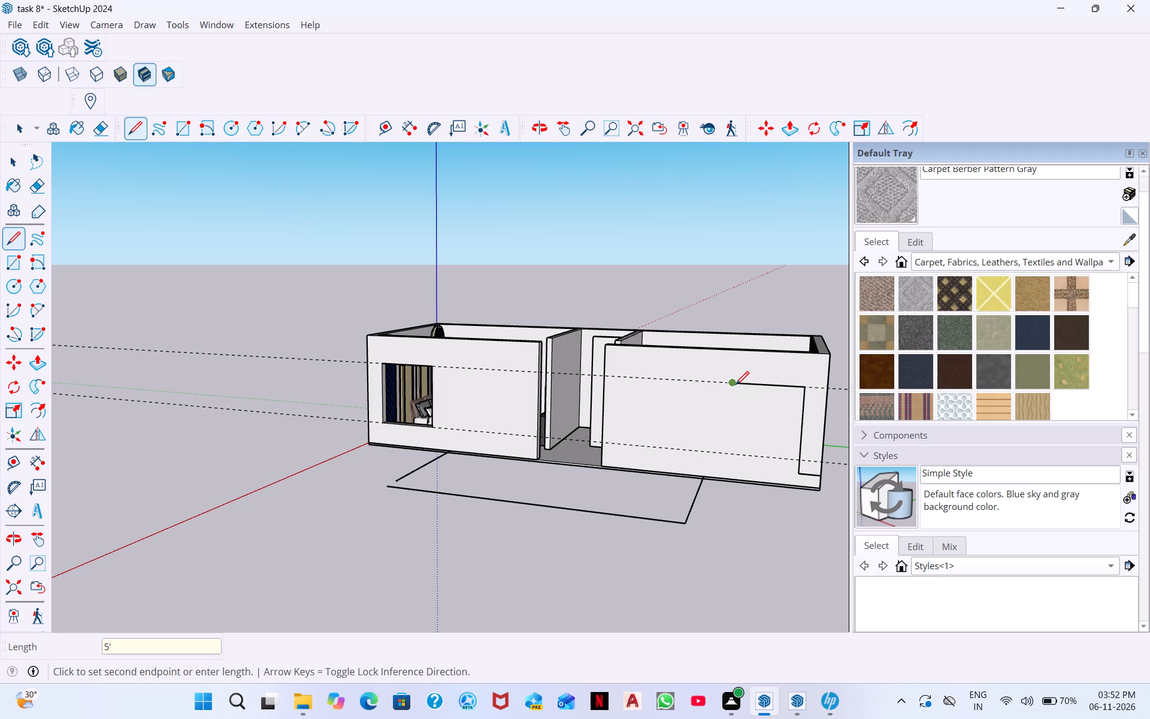
{"action": "left_click", "coordinate": [730, 454]}
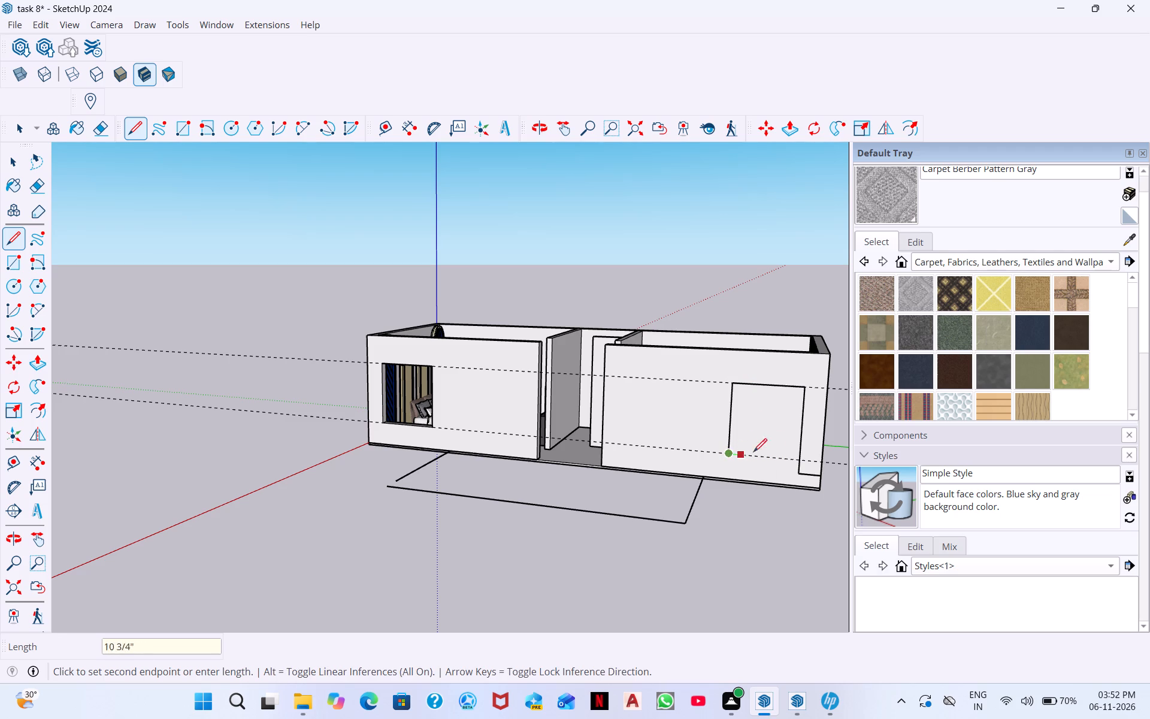
{"action": "left_click", "coordinate": [800, 459]}
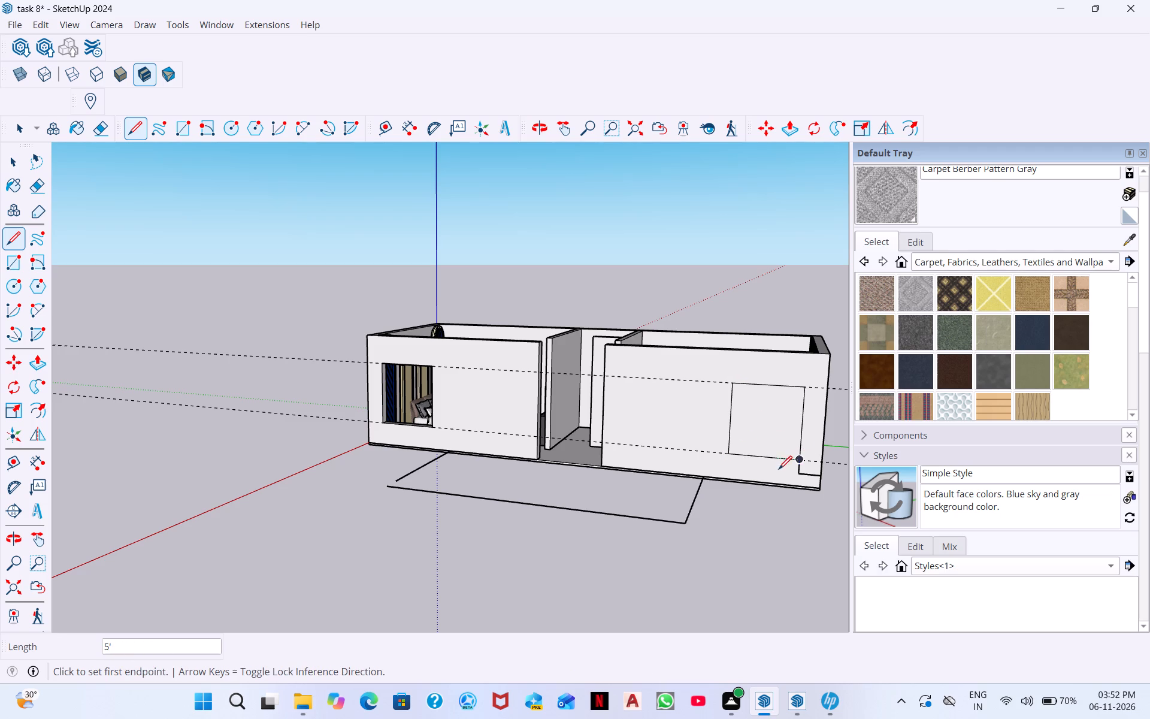
{"action": "key", "text": "v"}
{"action": "key", "text": "space"}
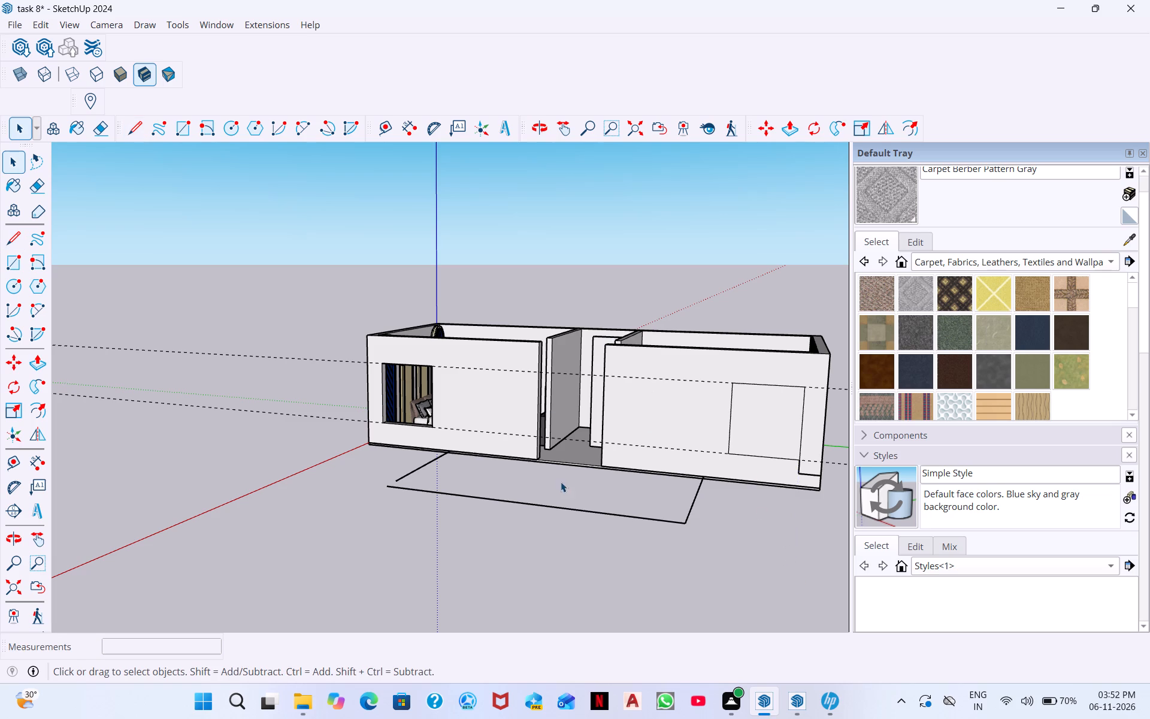
Erase both horizontal guides and the two helper lines below the living-room window outline.
{"action": "left_click_drag", "start_coordinate": [570, 452], "coordinate": [571, 372]}
{"action": "left_click", "coordinate": [40, 187]}
{"action": "left_click_drag", "start_coordinate": [158, 334], "coordinate": [156, 416]}
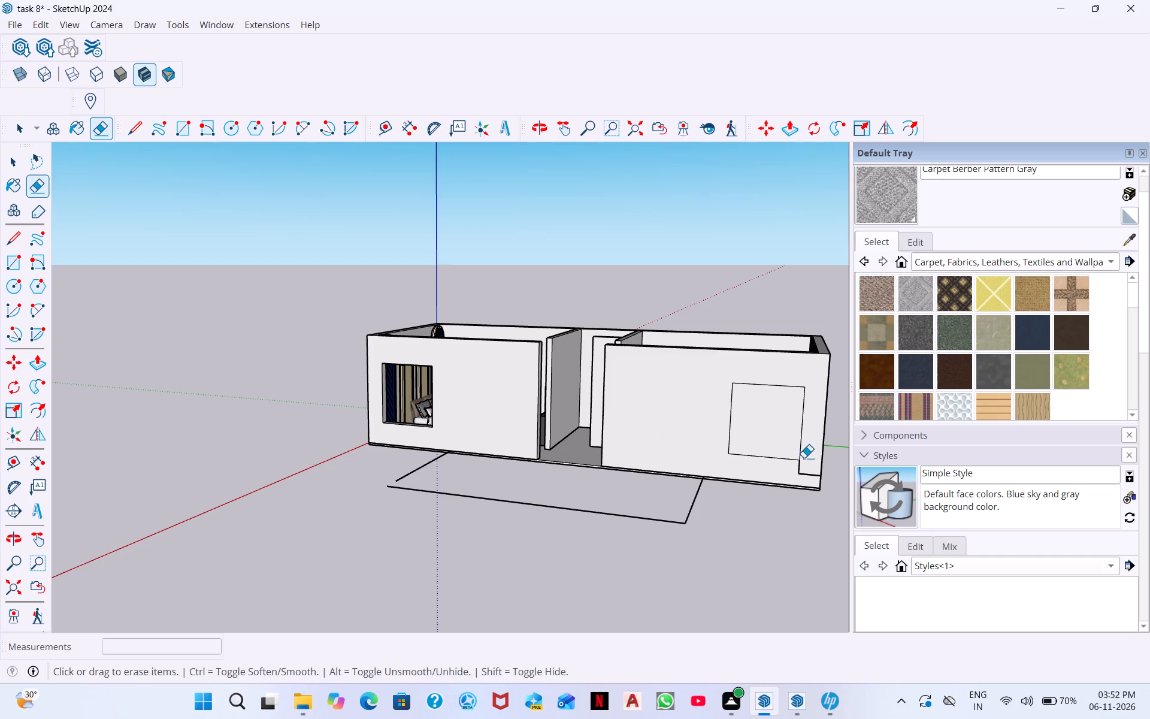
{"action": "scroll", "coordinate": [759, 454], "scroll_direction": "up", "scroll_amount": 3}
{"action": "left_click", "coordinate": [826, 479]}
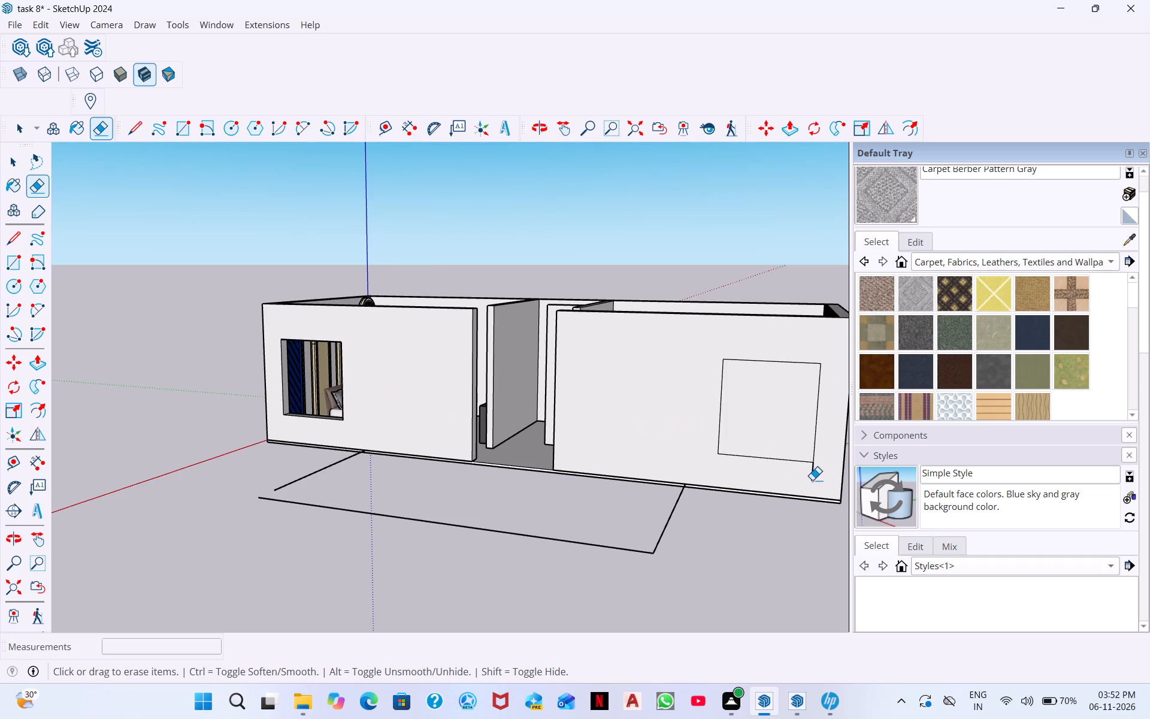
{"action": "left_click", "coordinate": [814, 475]}
Compare the front walls in the Hidden Line and Monochrome face styles, and return to Shaded With Textures.
{"action": "middle_click_drag", "start_coordinate": [783, 446], "coordinate": [781, 482]}
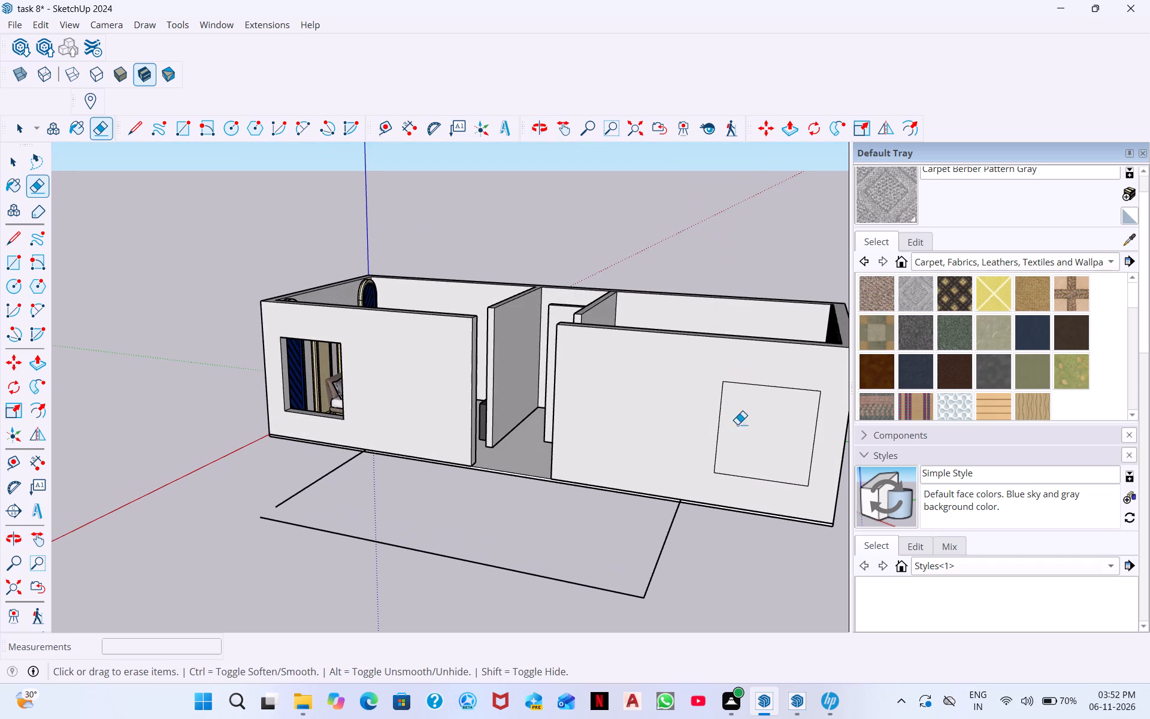
{"action": "middle_click_drag", "start_coordinate": [771, 424], "coordinate": [859, 390]}
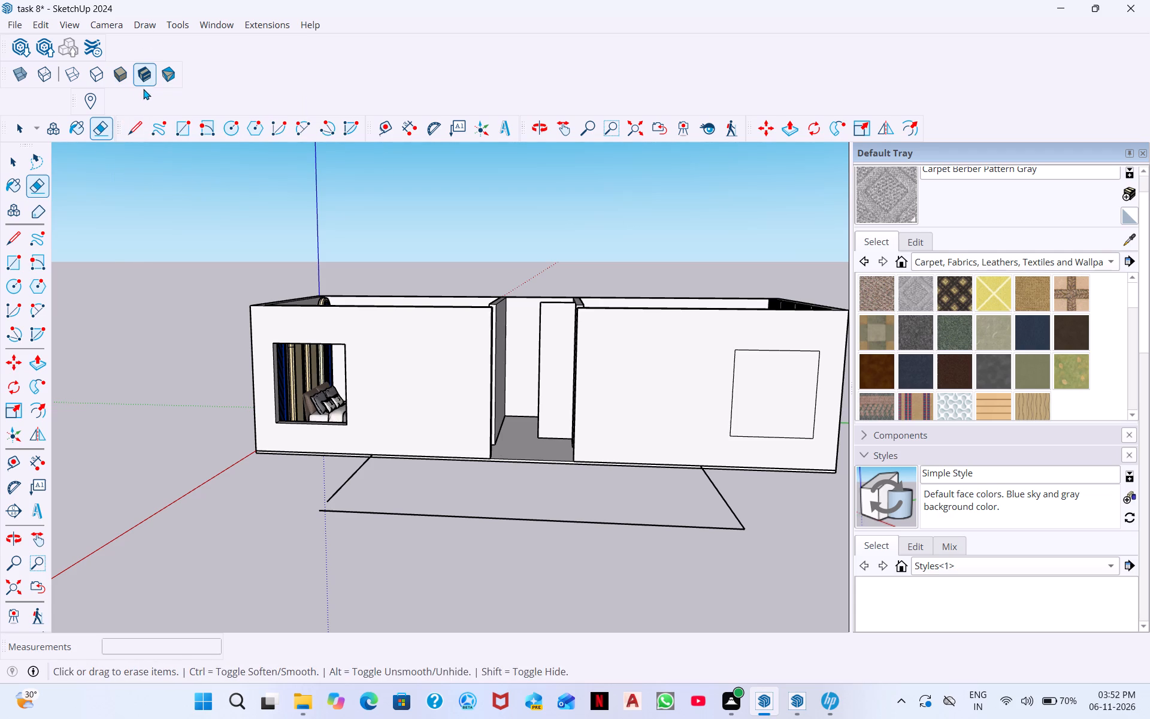
{"action": "left_click", "coordinate": [105, 80]}
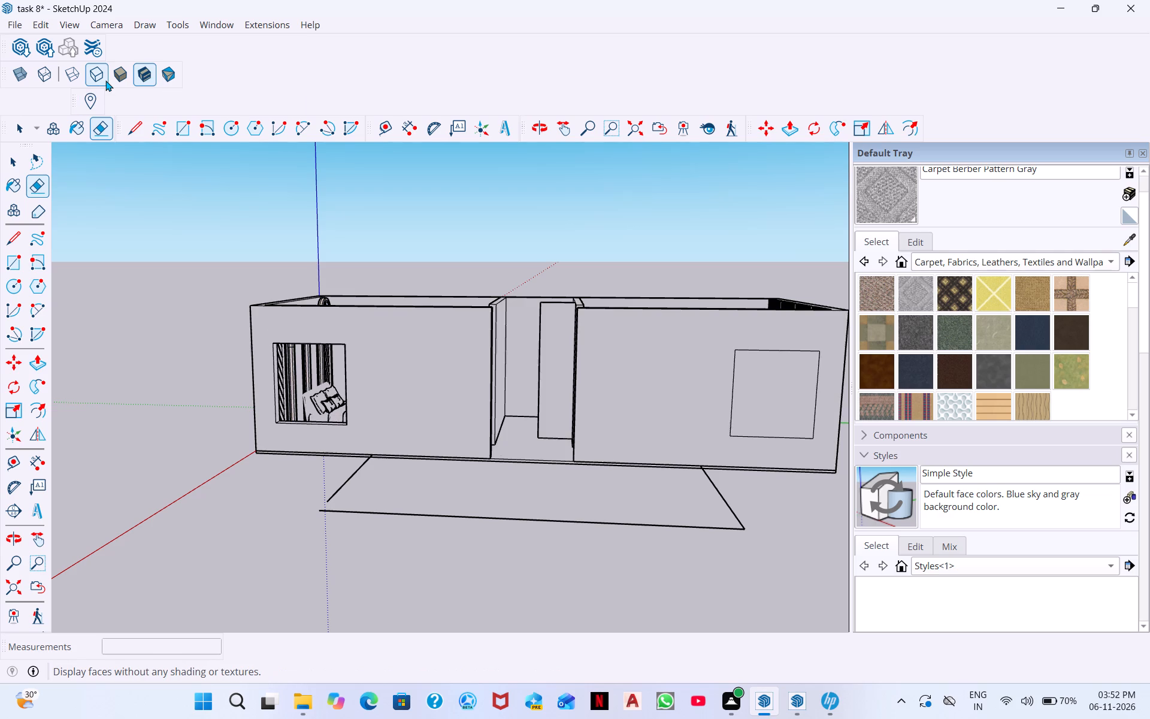
{"action": "left_click", "coordinate": [148, 77]}
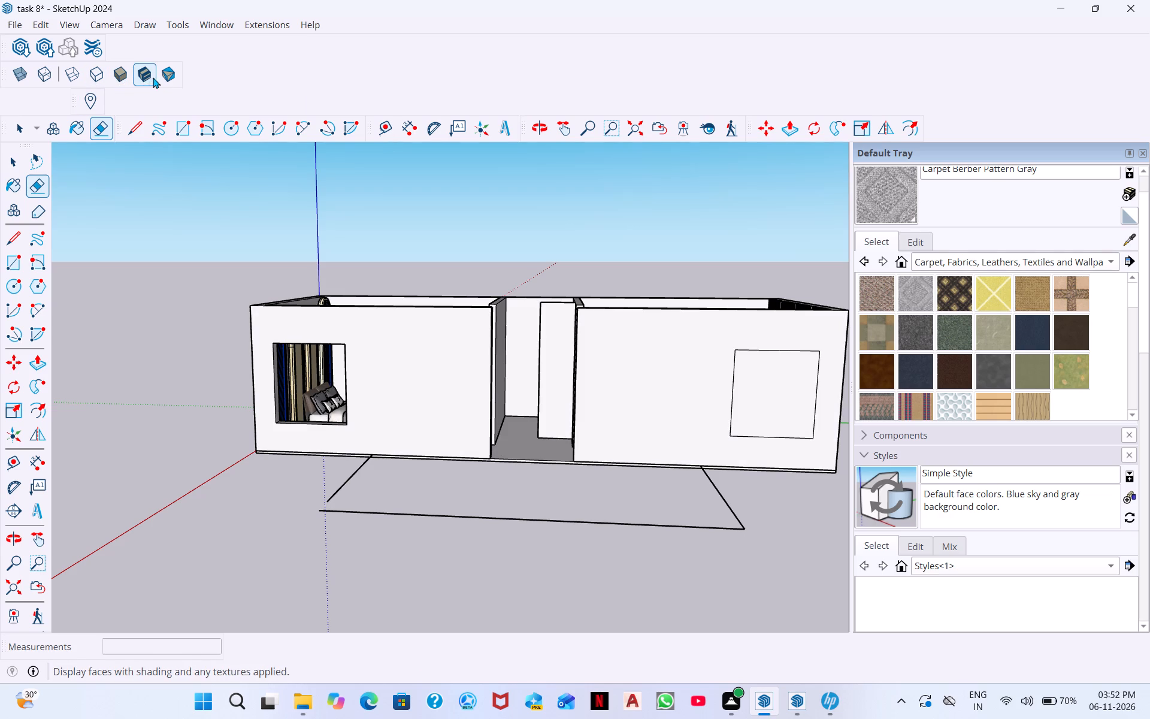
{"action": "left_click", "coordinate": [168, 80]}
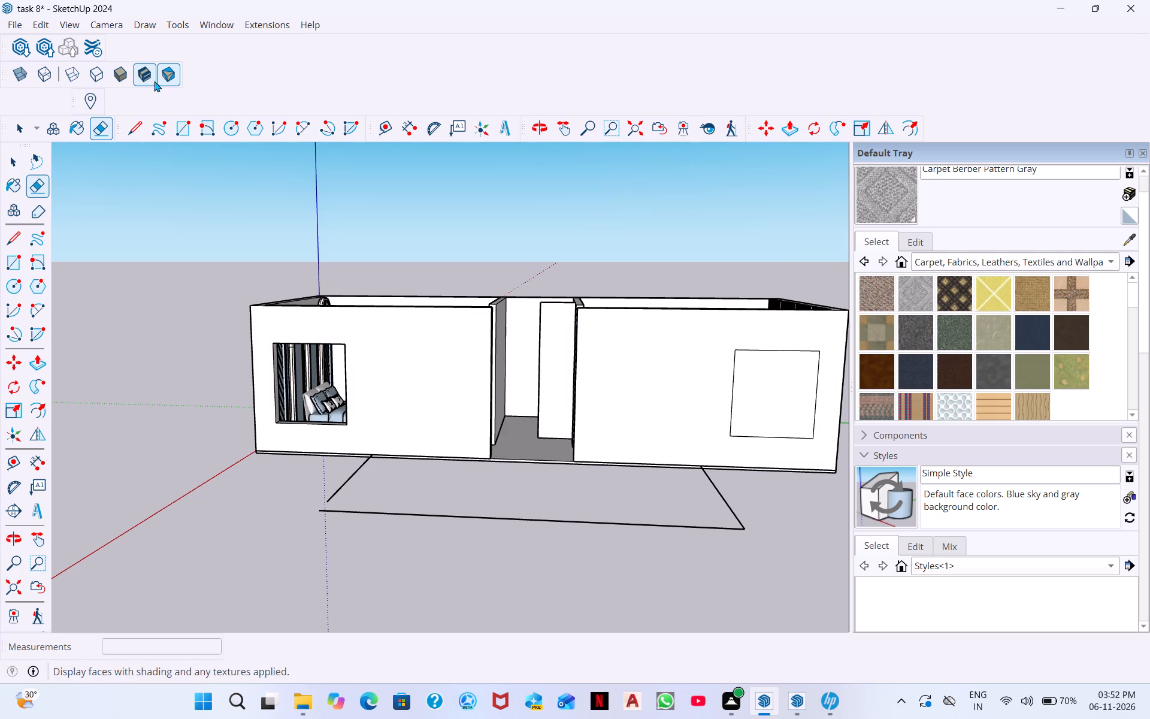
{"action": "left_click", "coordinate": [144, 78]}
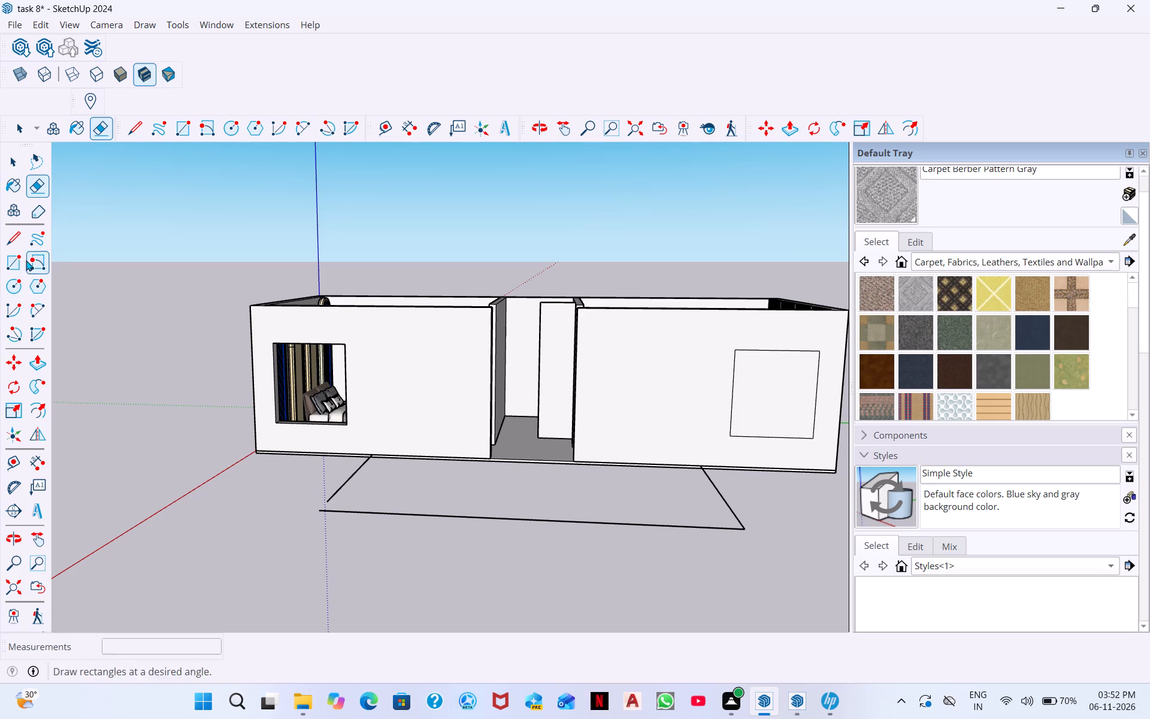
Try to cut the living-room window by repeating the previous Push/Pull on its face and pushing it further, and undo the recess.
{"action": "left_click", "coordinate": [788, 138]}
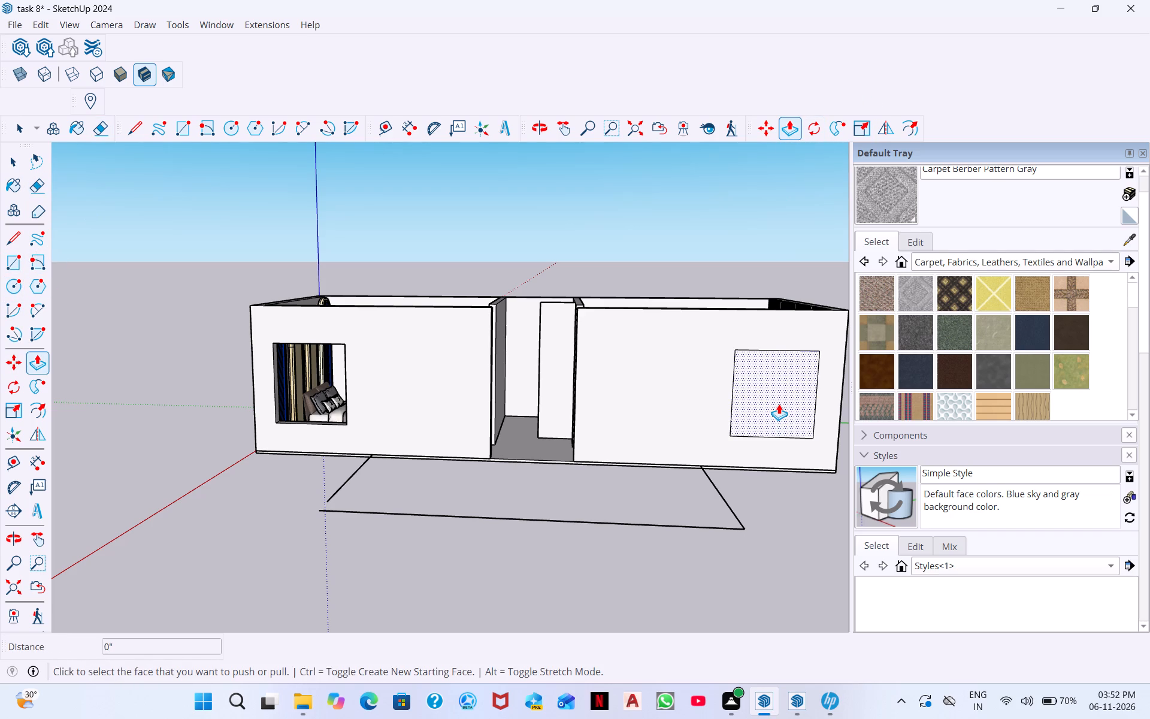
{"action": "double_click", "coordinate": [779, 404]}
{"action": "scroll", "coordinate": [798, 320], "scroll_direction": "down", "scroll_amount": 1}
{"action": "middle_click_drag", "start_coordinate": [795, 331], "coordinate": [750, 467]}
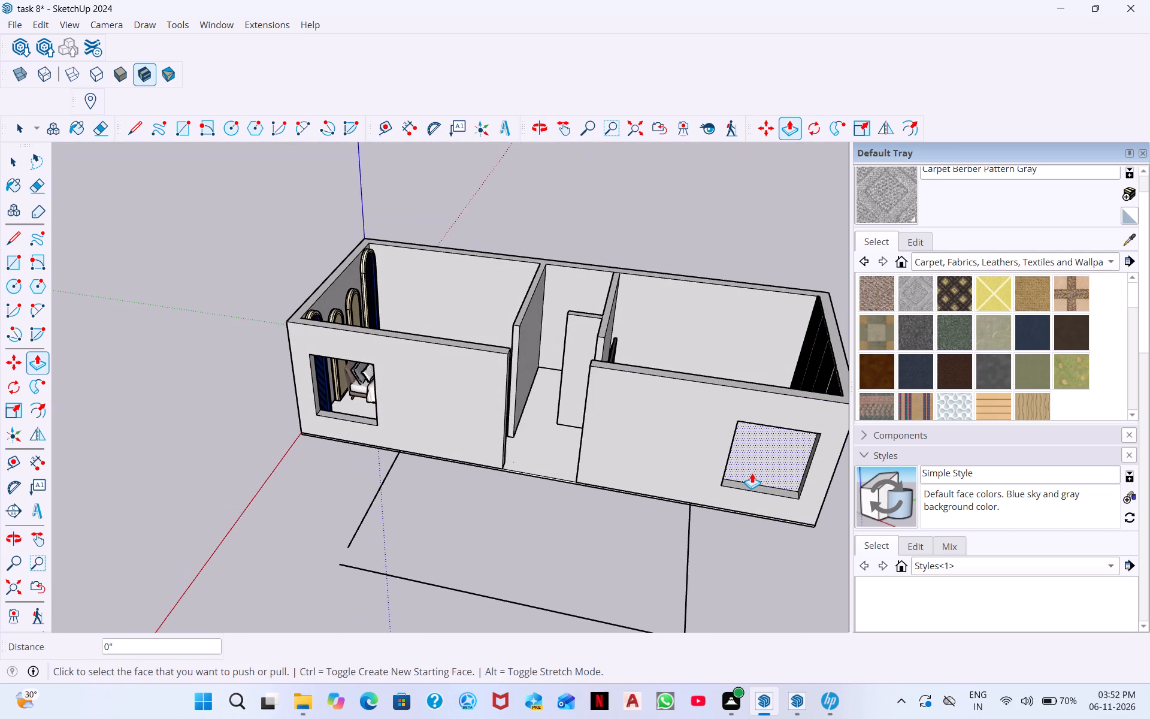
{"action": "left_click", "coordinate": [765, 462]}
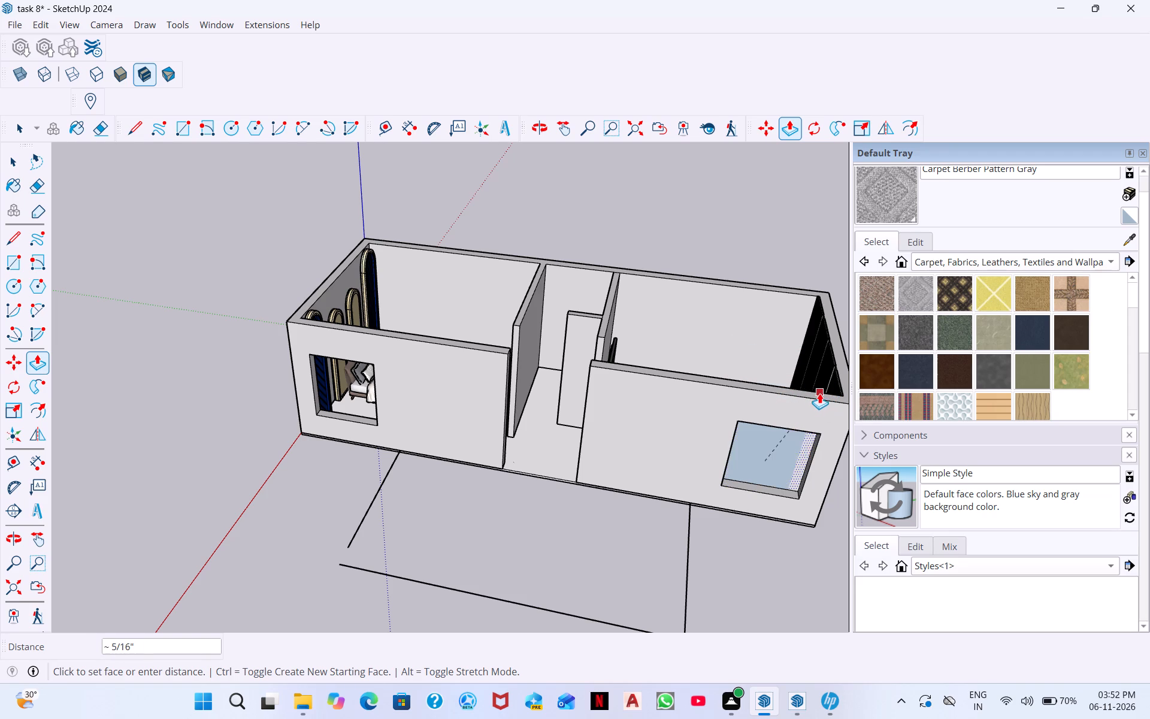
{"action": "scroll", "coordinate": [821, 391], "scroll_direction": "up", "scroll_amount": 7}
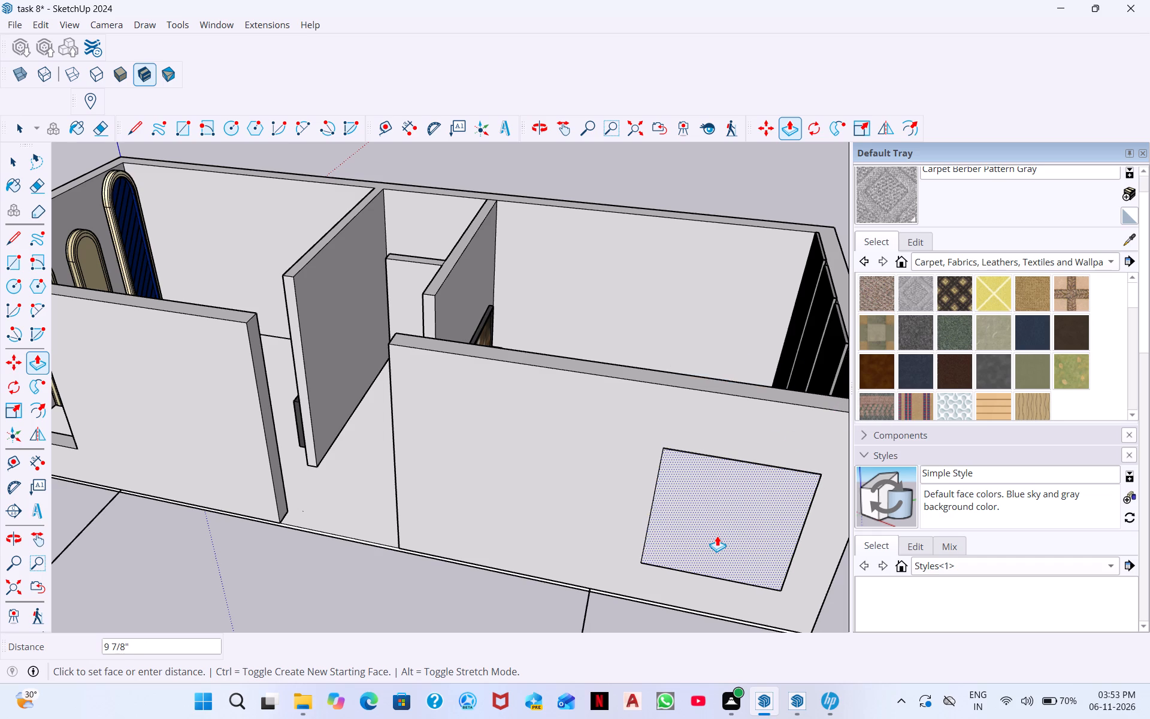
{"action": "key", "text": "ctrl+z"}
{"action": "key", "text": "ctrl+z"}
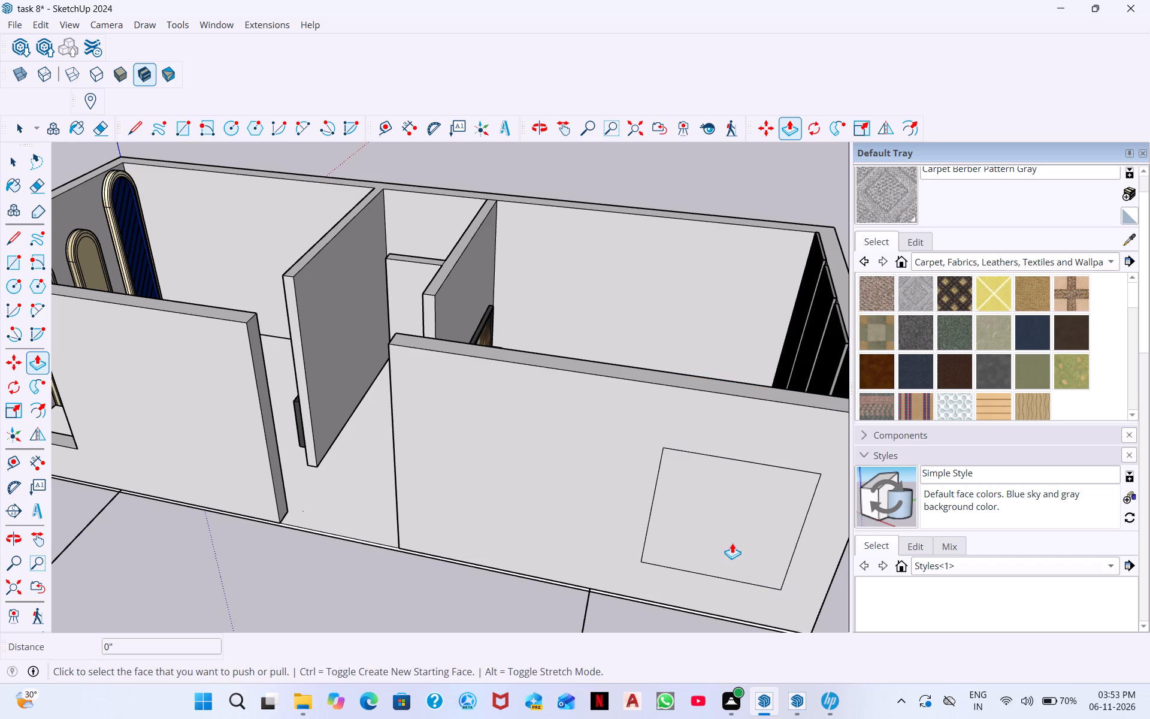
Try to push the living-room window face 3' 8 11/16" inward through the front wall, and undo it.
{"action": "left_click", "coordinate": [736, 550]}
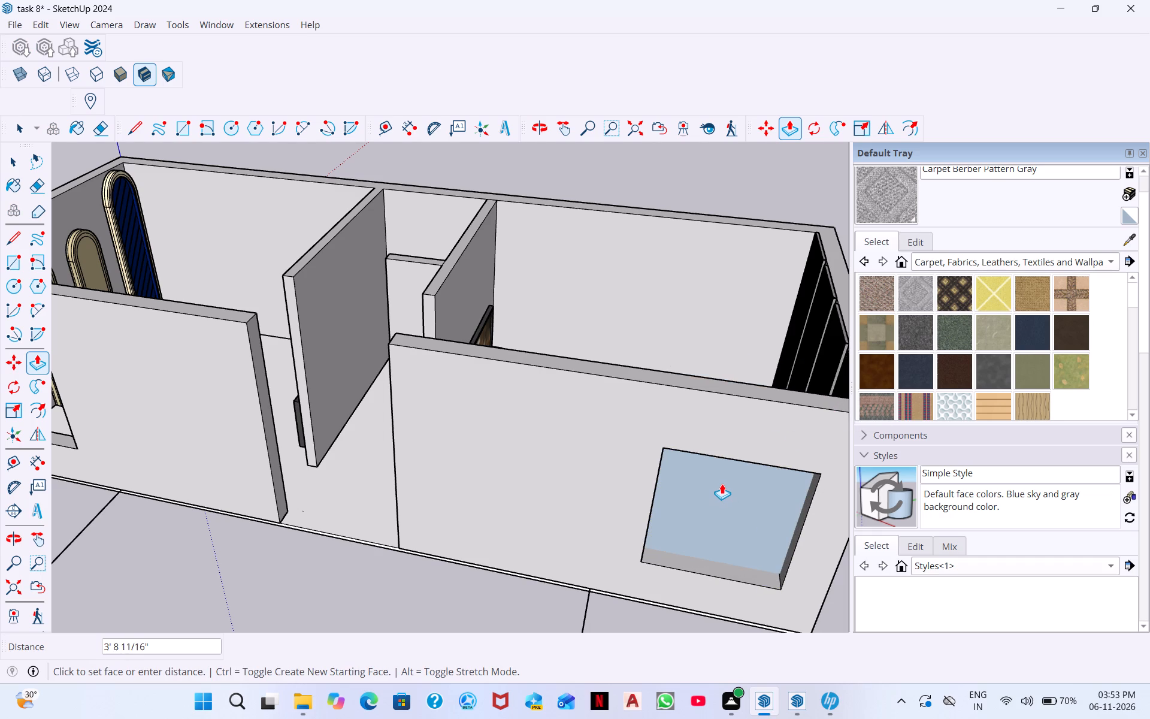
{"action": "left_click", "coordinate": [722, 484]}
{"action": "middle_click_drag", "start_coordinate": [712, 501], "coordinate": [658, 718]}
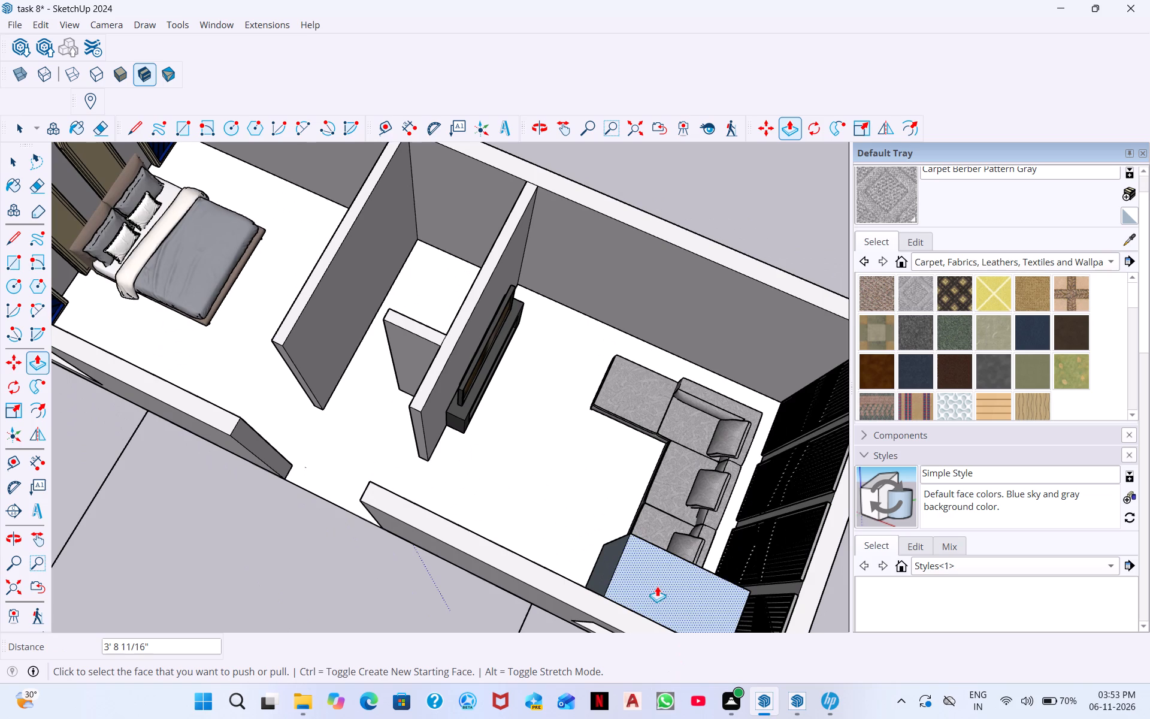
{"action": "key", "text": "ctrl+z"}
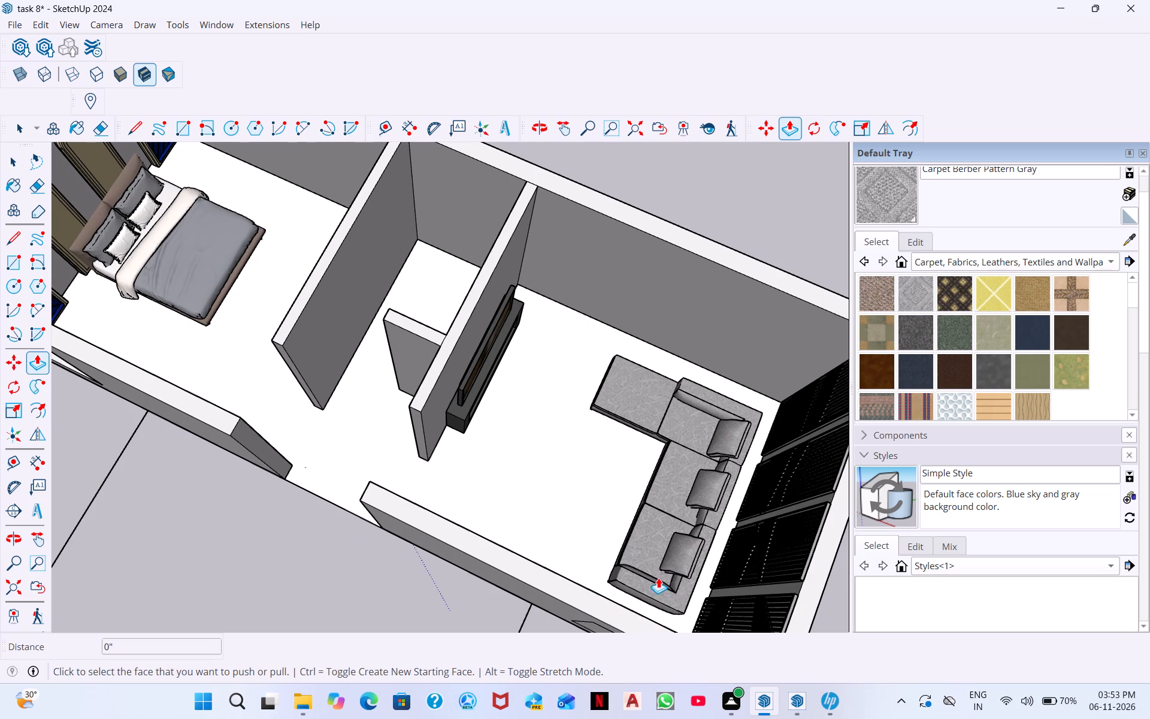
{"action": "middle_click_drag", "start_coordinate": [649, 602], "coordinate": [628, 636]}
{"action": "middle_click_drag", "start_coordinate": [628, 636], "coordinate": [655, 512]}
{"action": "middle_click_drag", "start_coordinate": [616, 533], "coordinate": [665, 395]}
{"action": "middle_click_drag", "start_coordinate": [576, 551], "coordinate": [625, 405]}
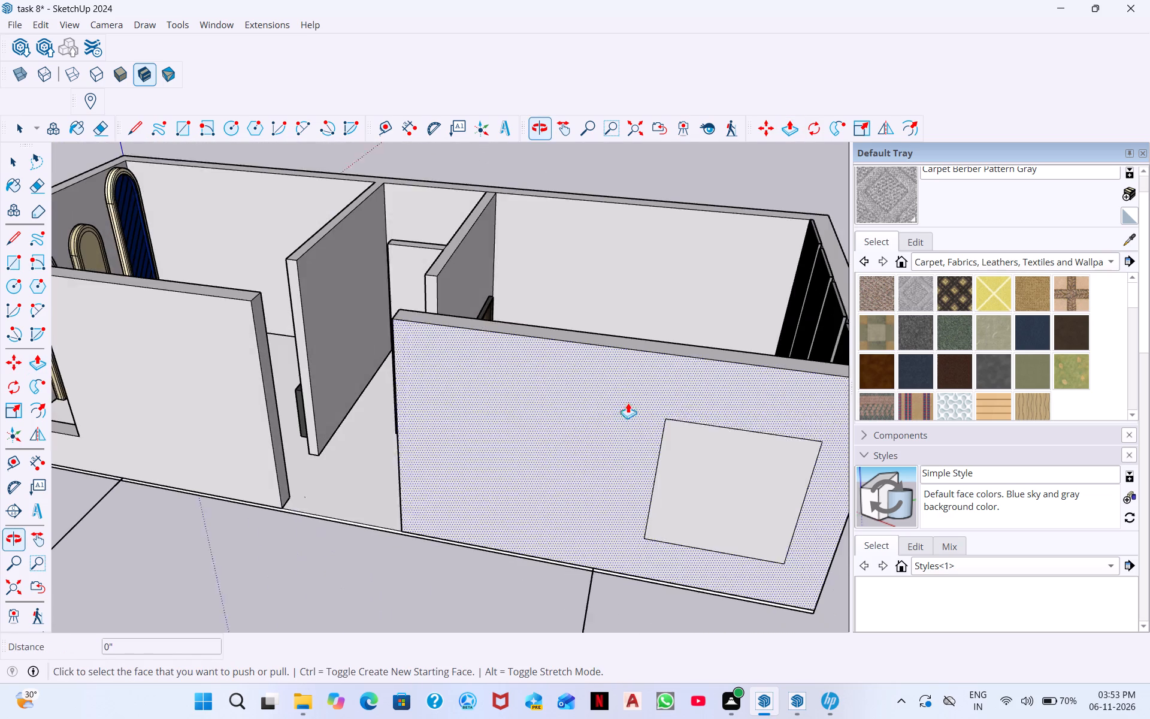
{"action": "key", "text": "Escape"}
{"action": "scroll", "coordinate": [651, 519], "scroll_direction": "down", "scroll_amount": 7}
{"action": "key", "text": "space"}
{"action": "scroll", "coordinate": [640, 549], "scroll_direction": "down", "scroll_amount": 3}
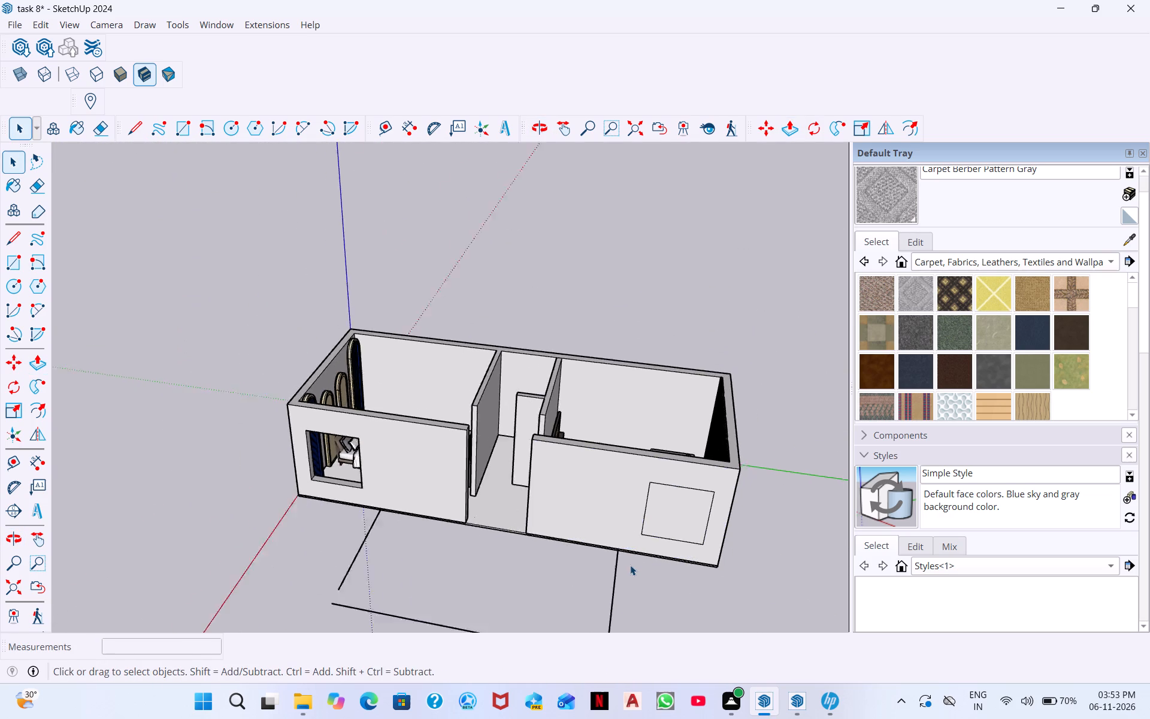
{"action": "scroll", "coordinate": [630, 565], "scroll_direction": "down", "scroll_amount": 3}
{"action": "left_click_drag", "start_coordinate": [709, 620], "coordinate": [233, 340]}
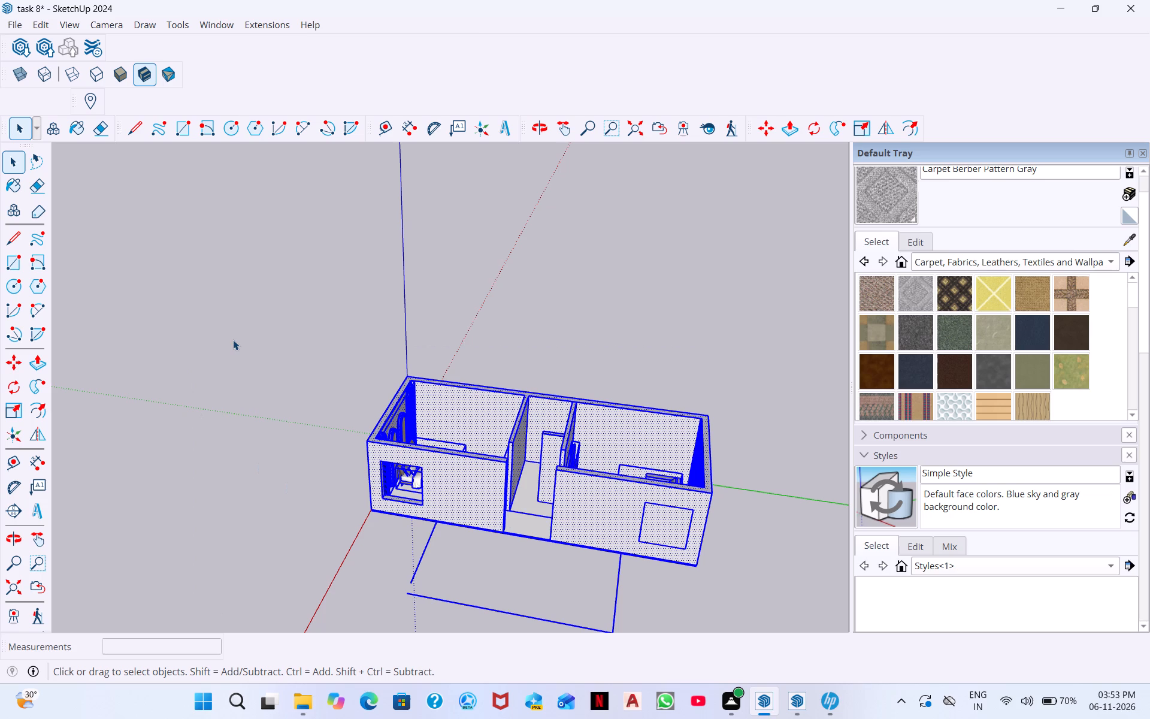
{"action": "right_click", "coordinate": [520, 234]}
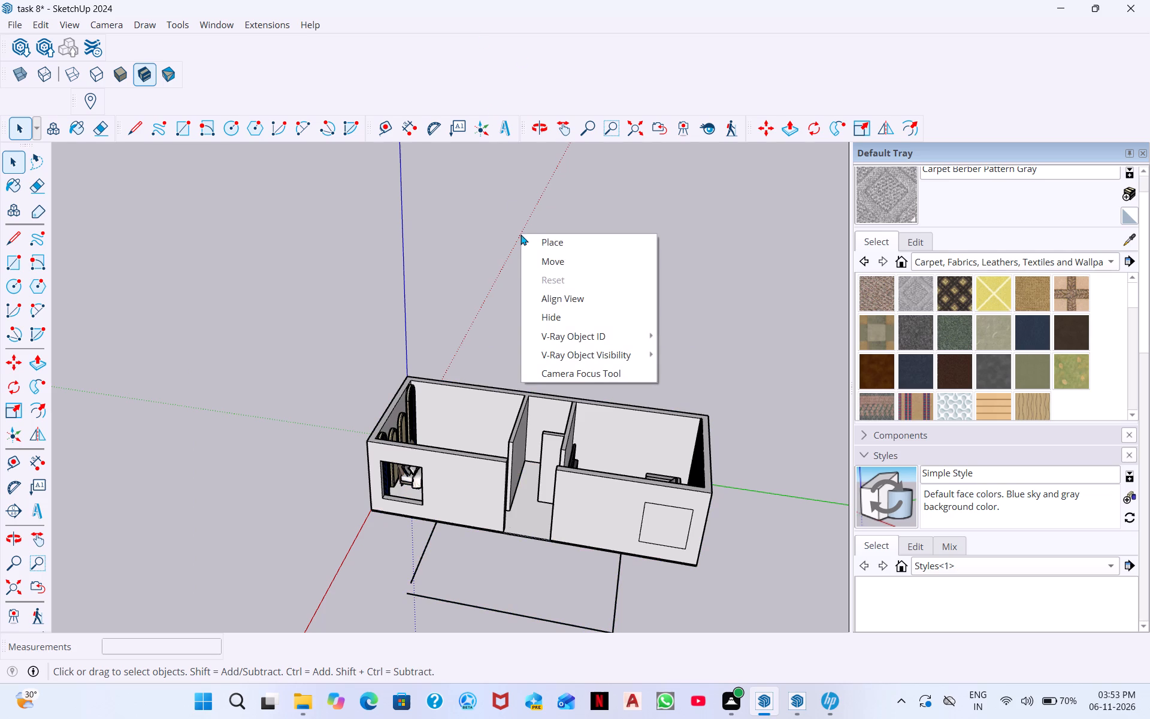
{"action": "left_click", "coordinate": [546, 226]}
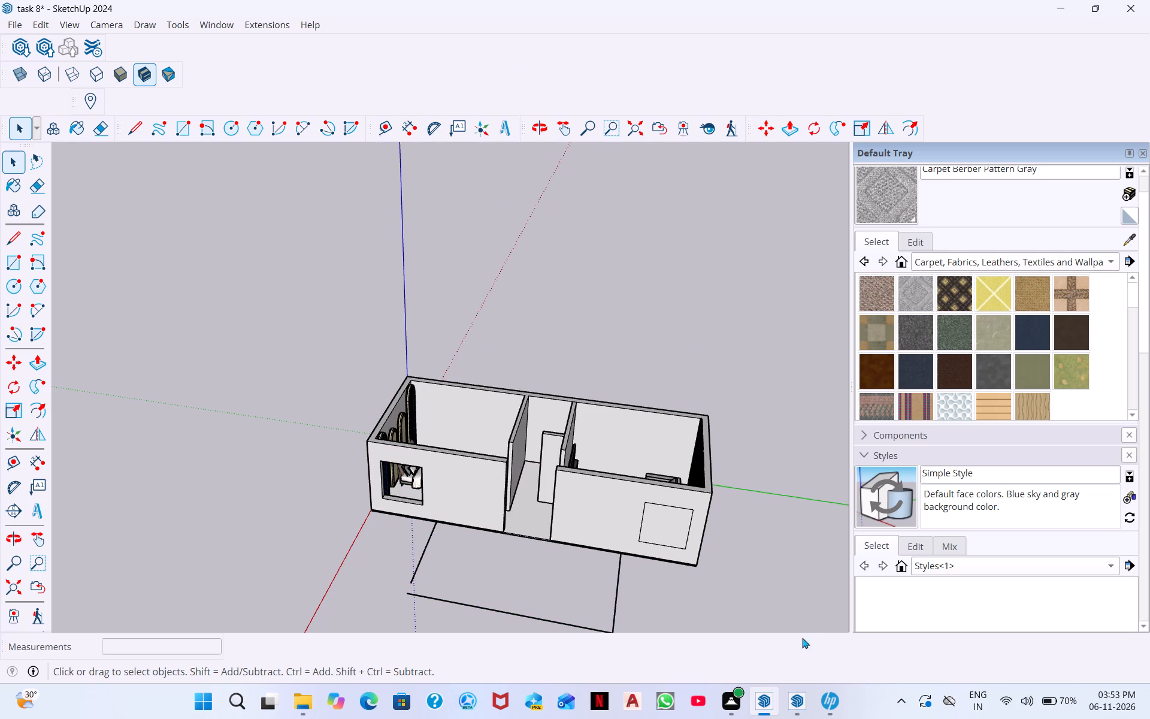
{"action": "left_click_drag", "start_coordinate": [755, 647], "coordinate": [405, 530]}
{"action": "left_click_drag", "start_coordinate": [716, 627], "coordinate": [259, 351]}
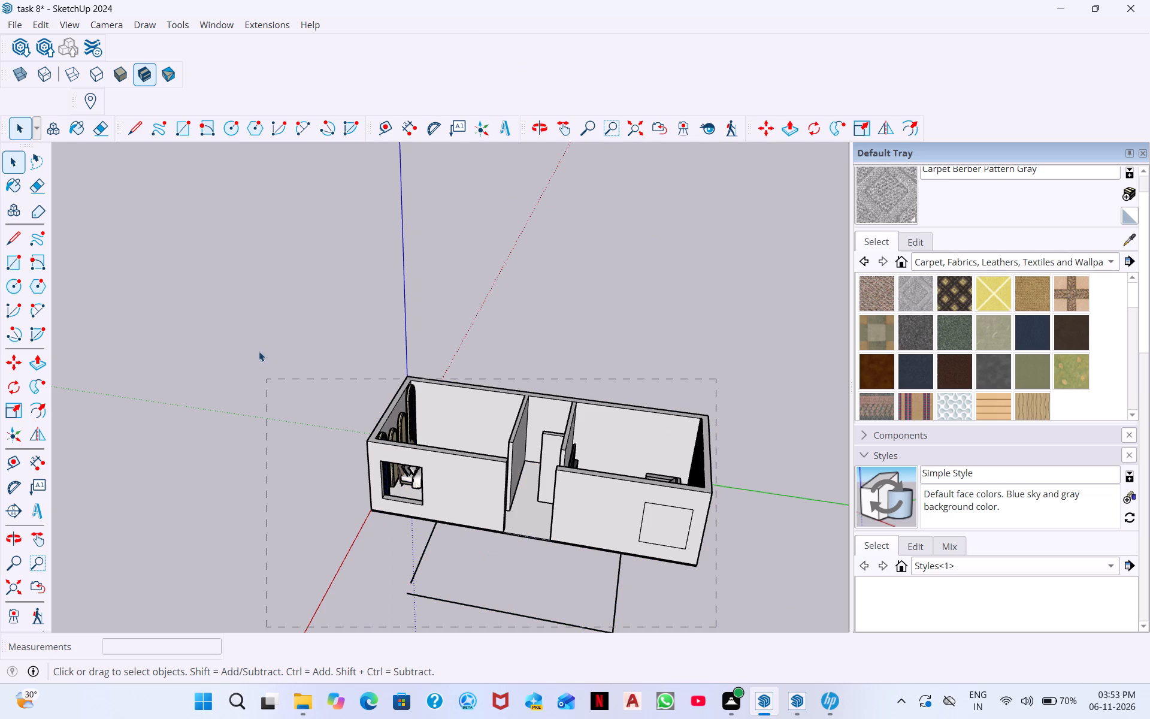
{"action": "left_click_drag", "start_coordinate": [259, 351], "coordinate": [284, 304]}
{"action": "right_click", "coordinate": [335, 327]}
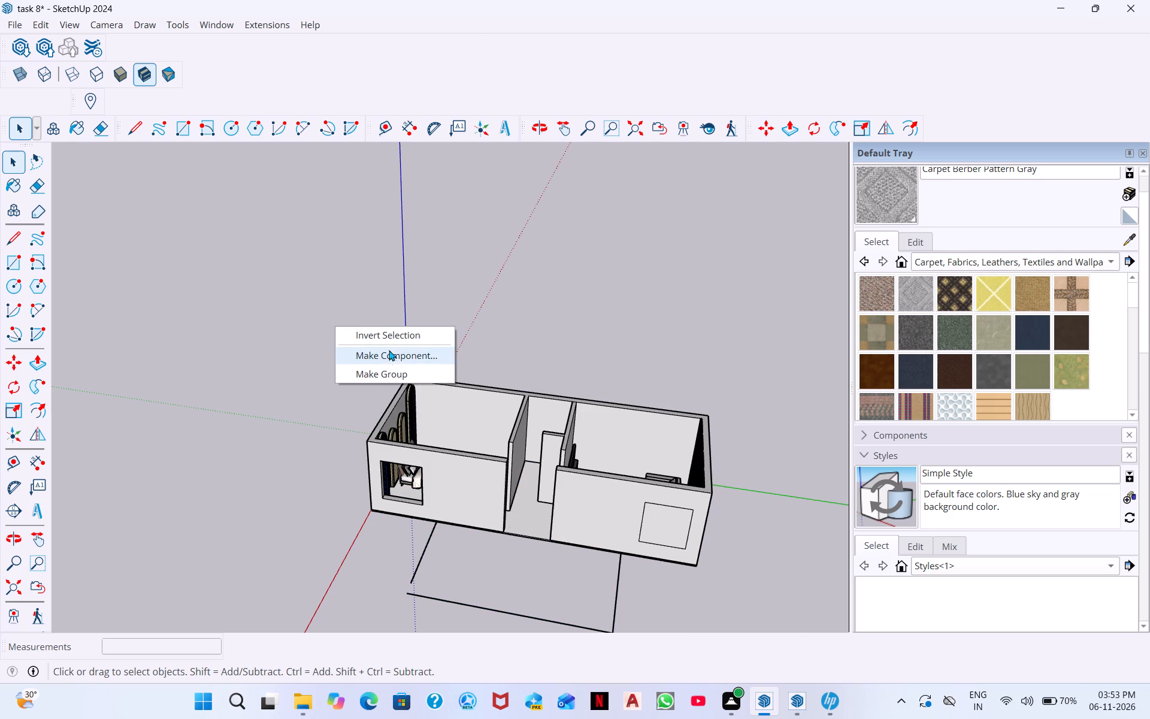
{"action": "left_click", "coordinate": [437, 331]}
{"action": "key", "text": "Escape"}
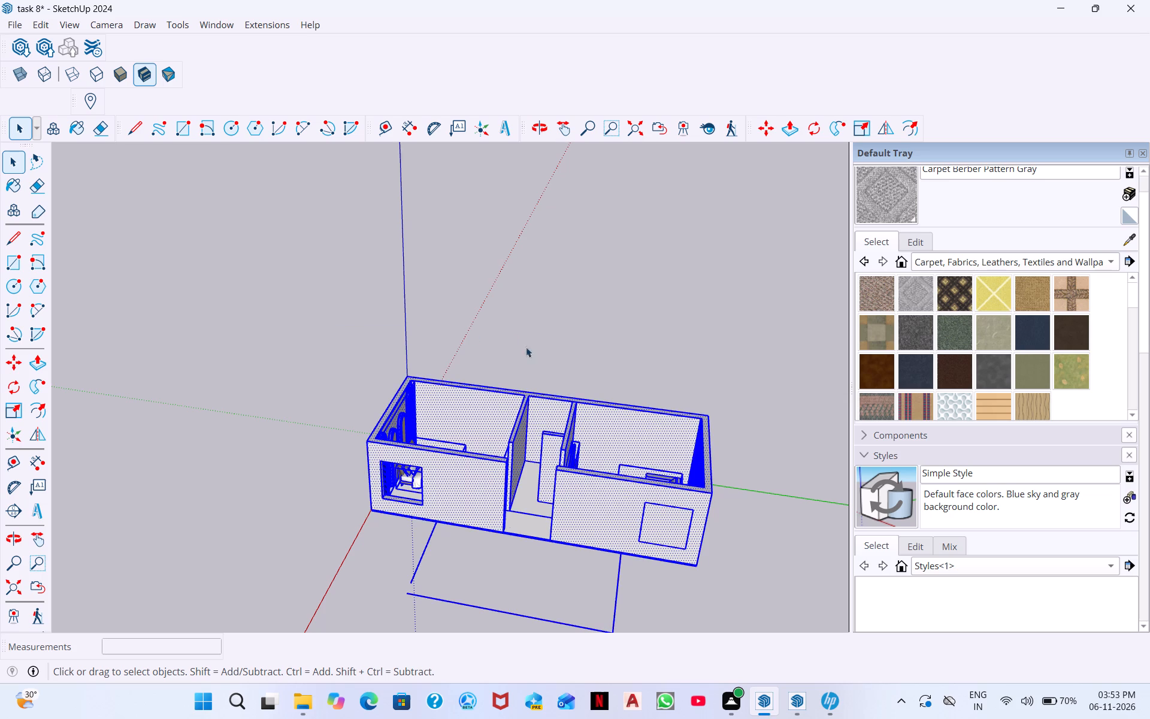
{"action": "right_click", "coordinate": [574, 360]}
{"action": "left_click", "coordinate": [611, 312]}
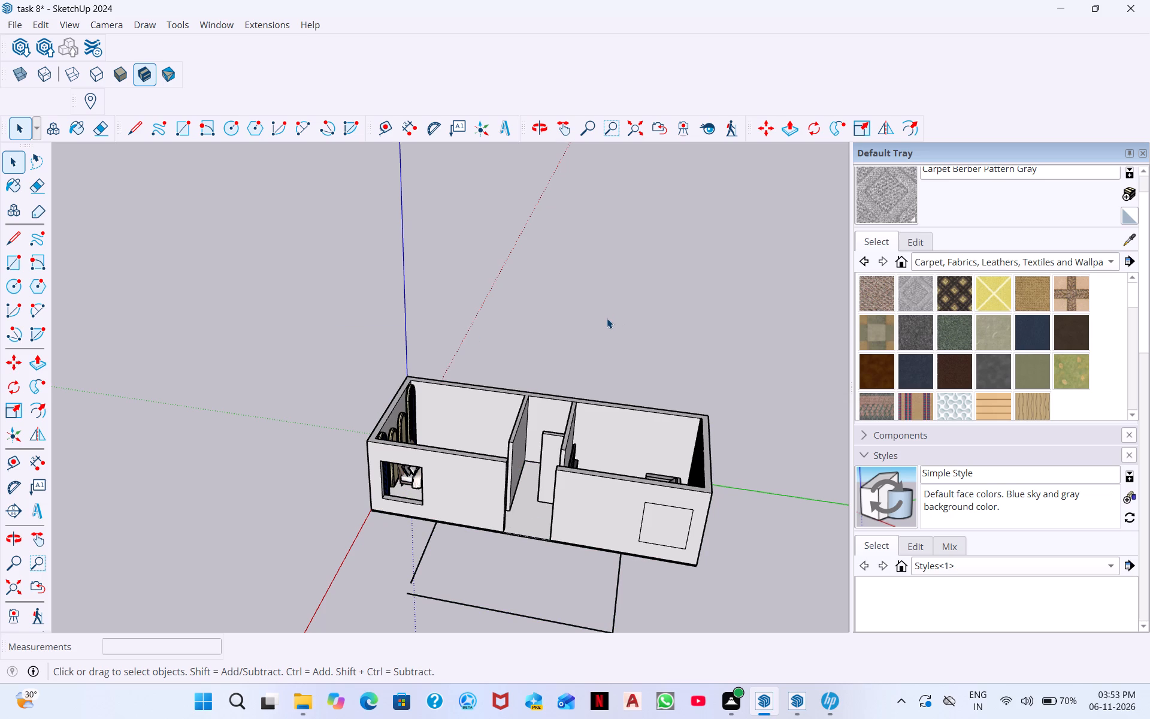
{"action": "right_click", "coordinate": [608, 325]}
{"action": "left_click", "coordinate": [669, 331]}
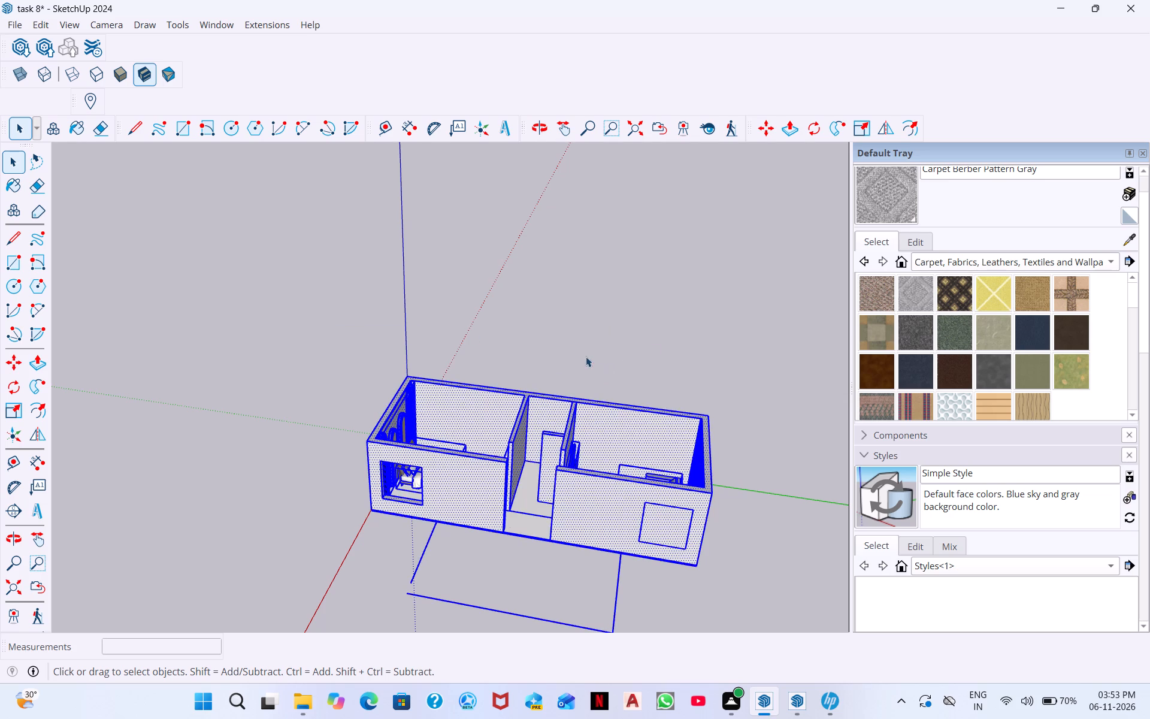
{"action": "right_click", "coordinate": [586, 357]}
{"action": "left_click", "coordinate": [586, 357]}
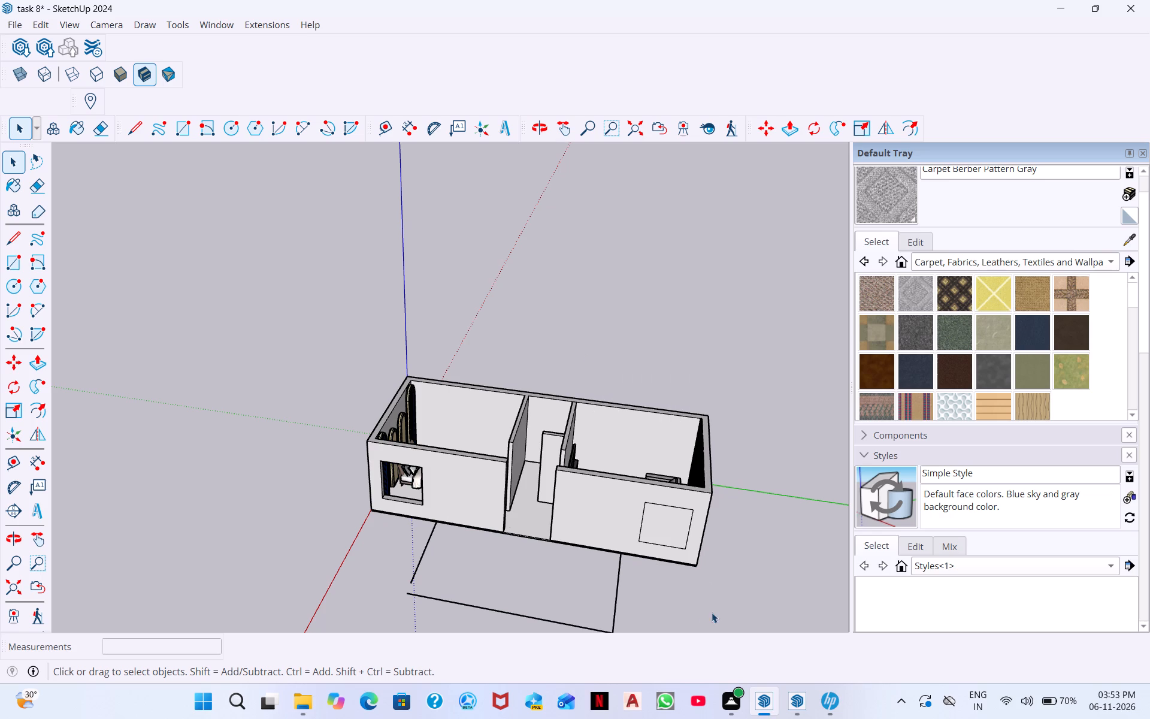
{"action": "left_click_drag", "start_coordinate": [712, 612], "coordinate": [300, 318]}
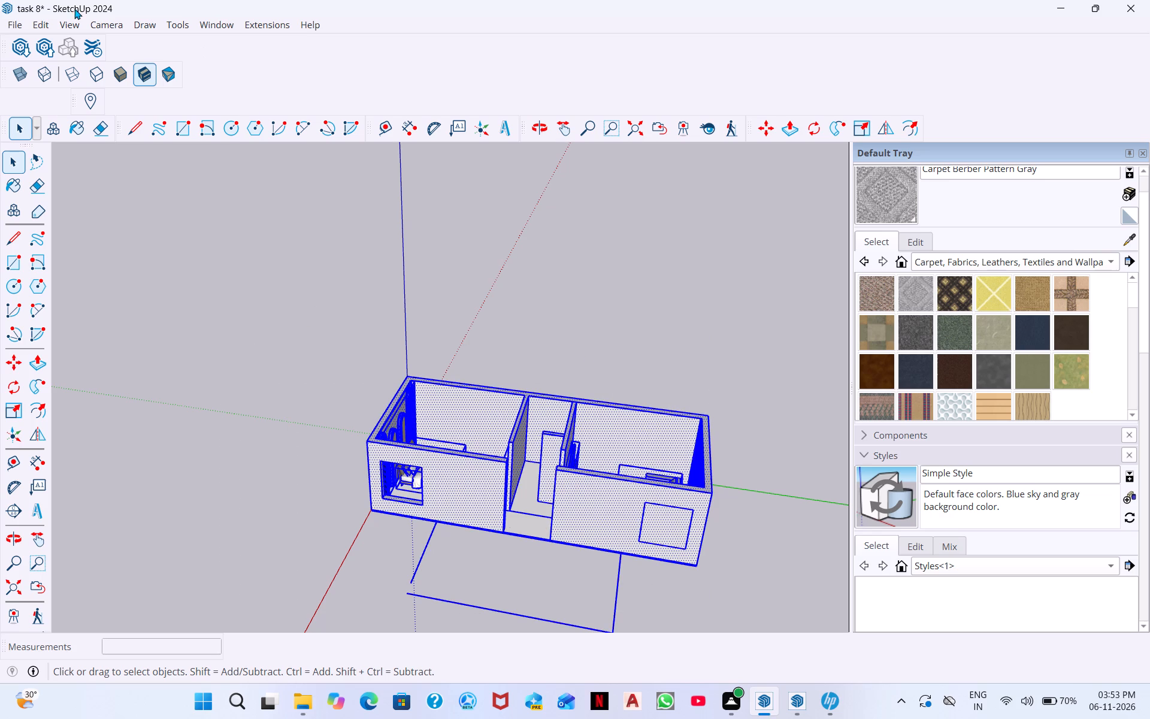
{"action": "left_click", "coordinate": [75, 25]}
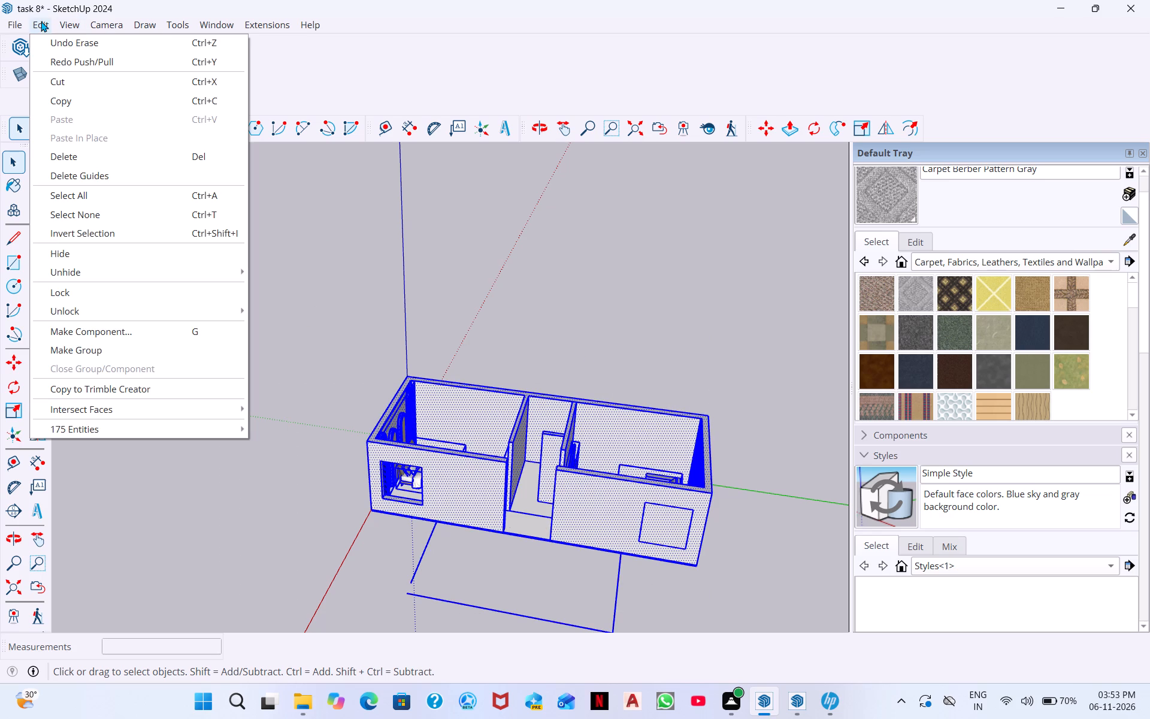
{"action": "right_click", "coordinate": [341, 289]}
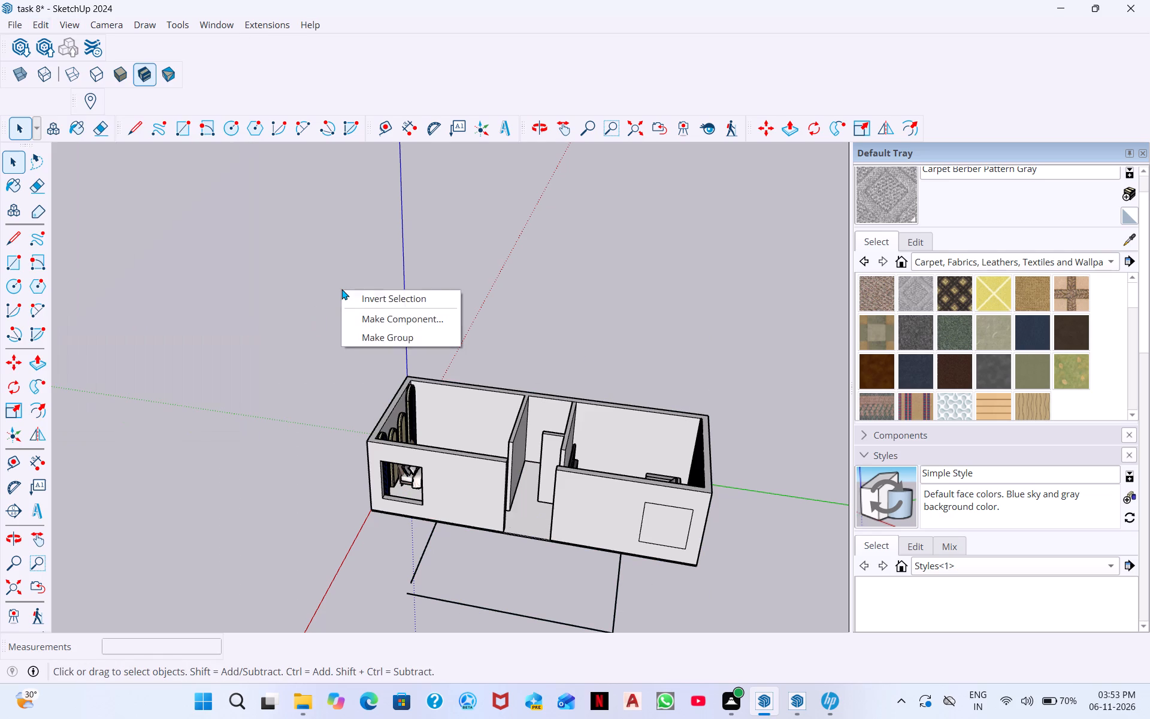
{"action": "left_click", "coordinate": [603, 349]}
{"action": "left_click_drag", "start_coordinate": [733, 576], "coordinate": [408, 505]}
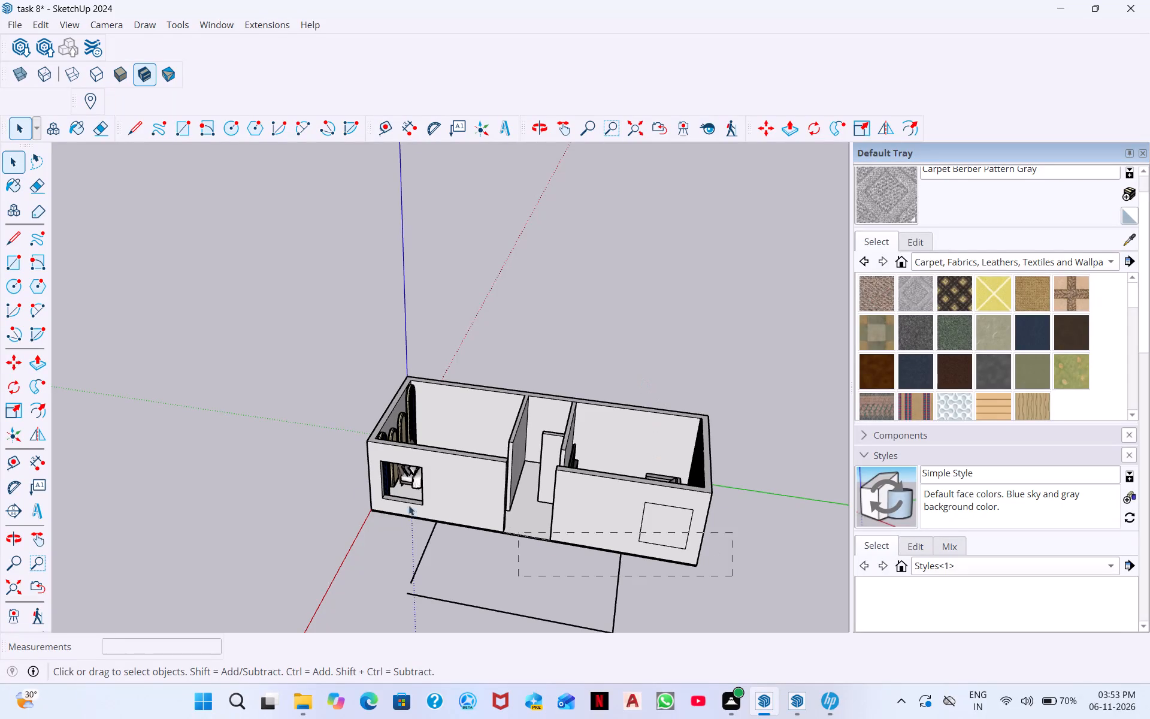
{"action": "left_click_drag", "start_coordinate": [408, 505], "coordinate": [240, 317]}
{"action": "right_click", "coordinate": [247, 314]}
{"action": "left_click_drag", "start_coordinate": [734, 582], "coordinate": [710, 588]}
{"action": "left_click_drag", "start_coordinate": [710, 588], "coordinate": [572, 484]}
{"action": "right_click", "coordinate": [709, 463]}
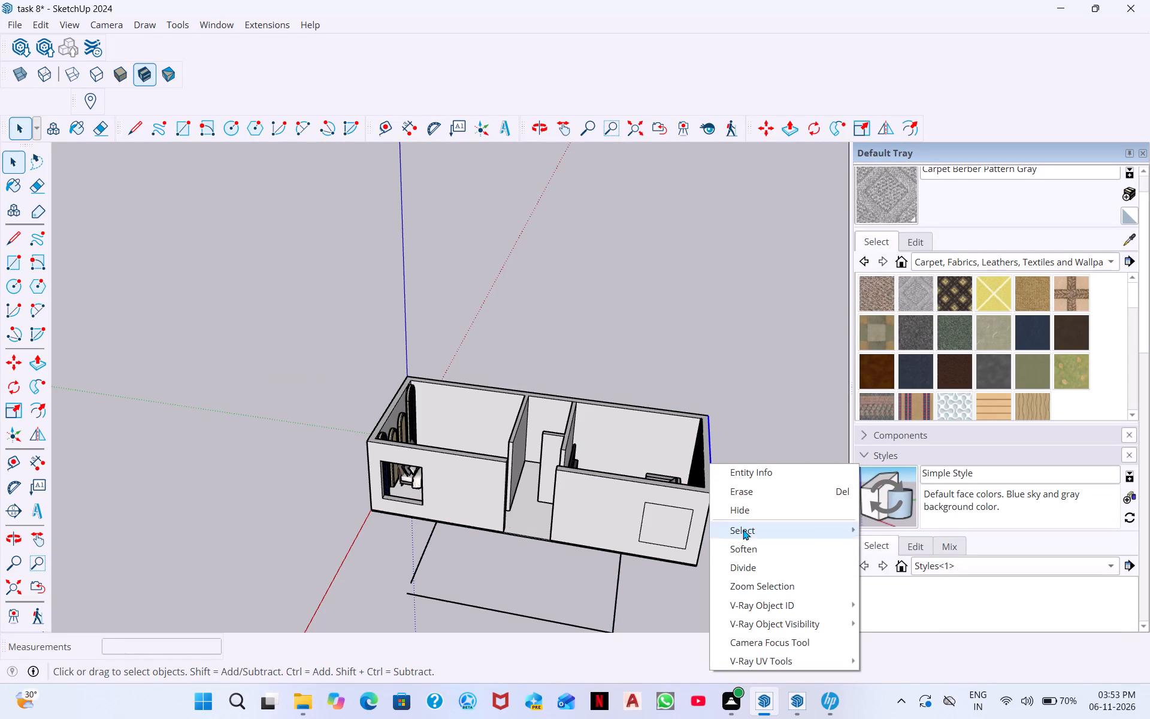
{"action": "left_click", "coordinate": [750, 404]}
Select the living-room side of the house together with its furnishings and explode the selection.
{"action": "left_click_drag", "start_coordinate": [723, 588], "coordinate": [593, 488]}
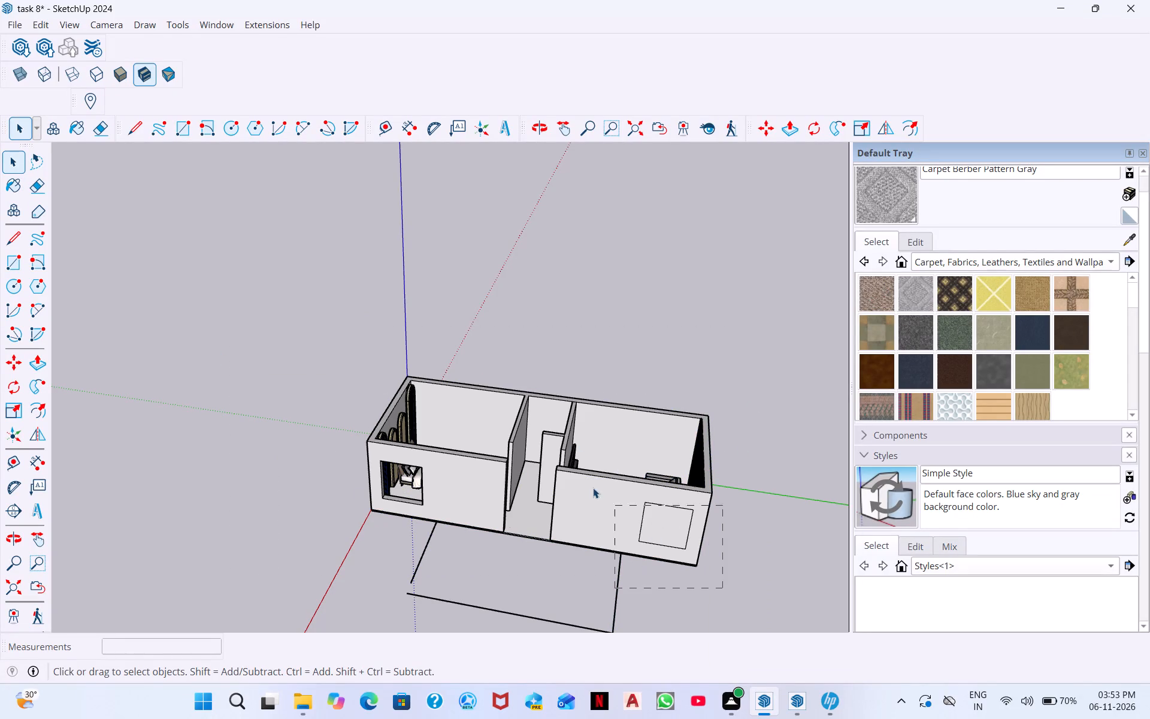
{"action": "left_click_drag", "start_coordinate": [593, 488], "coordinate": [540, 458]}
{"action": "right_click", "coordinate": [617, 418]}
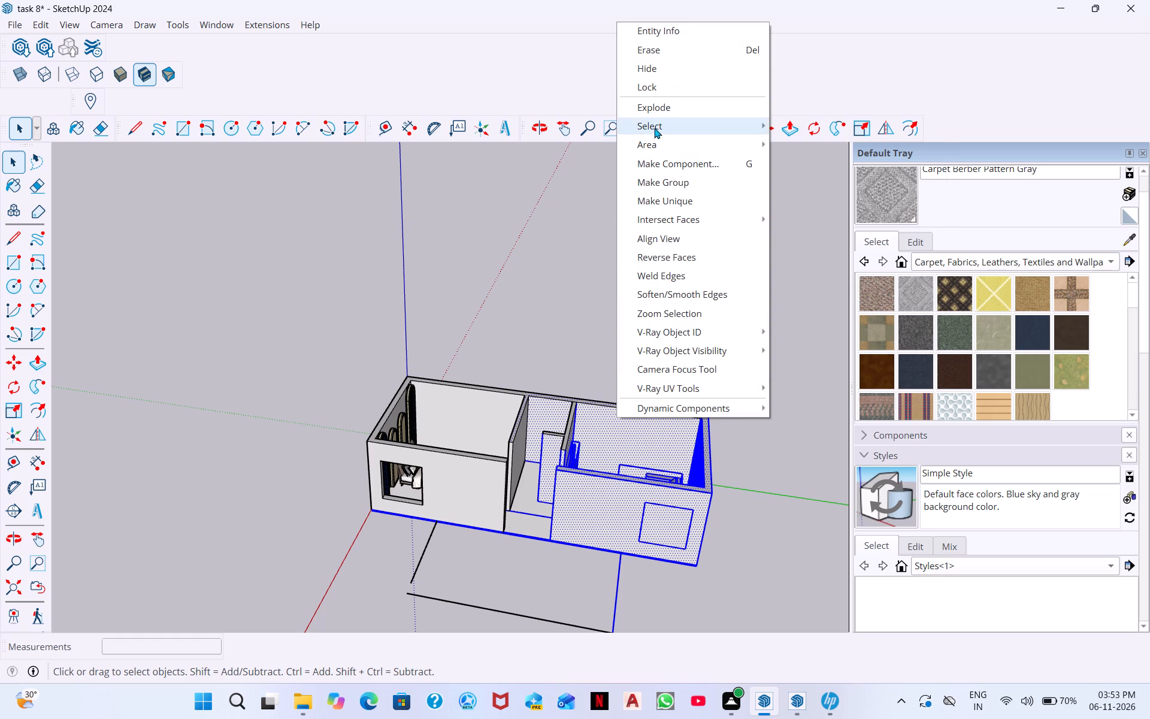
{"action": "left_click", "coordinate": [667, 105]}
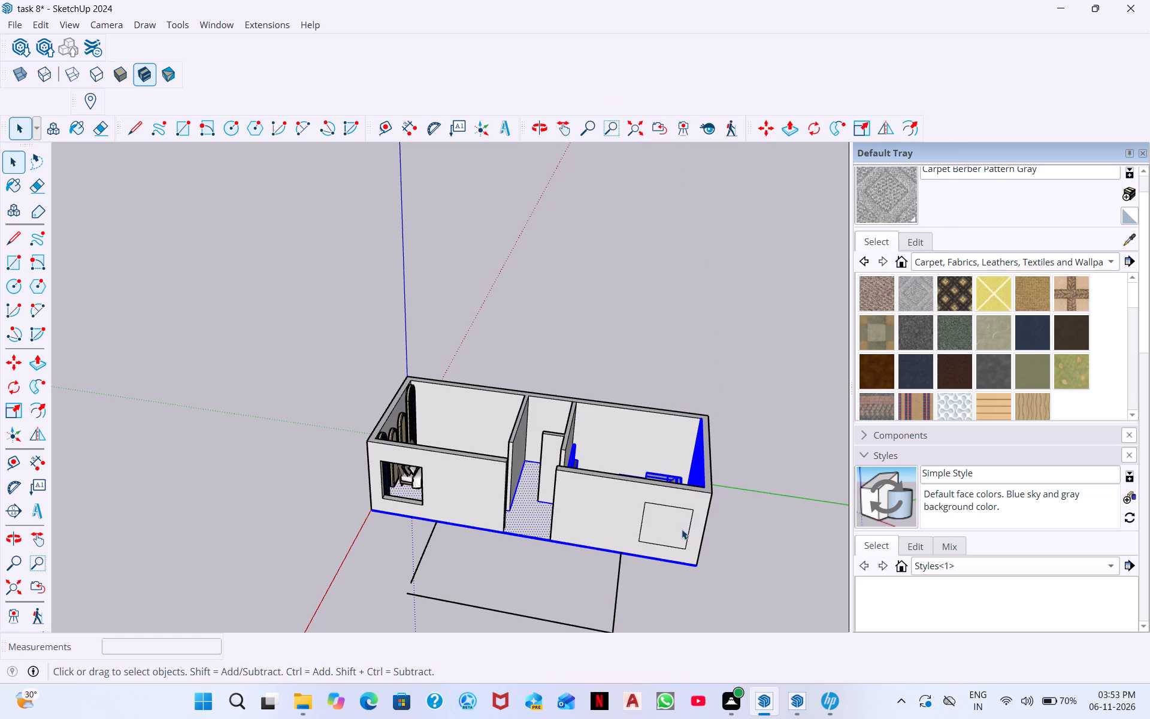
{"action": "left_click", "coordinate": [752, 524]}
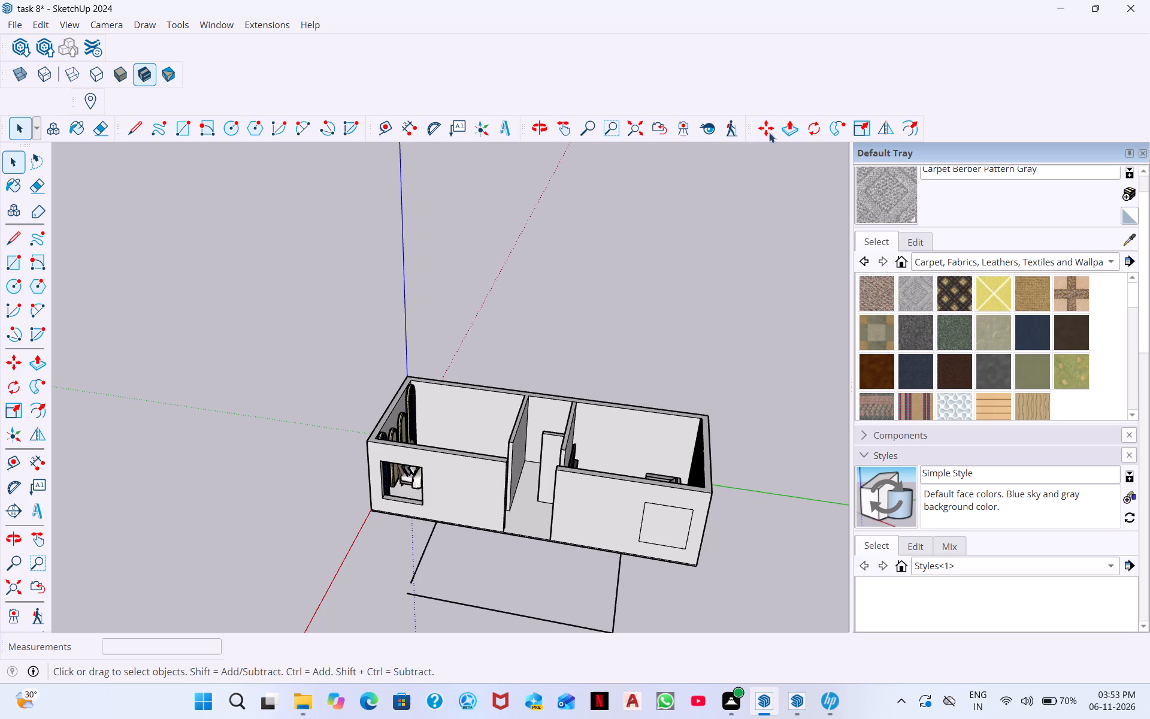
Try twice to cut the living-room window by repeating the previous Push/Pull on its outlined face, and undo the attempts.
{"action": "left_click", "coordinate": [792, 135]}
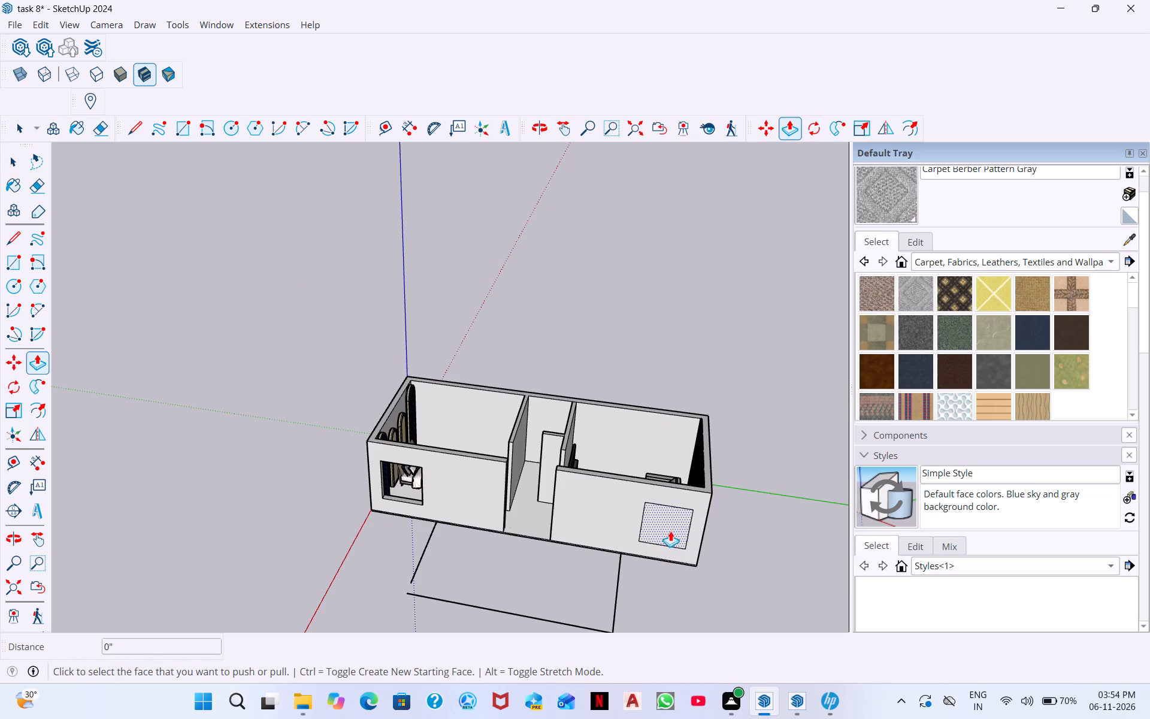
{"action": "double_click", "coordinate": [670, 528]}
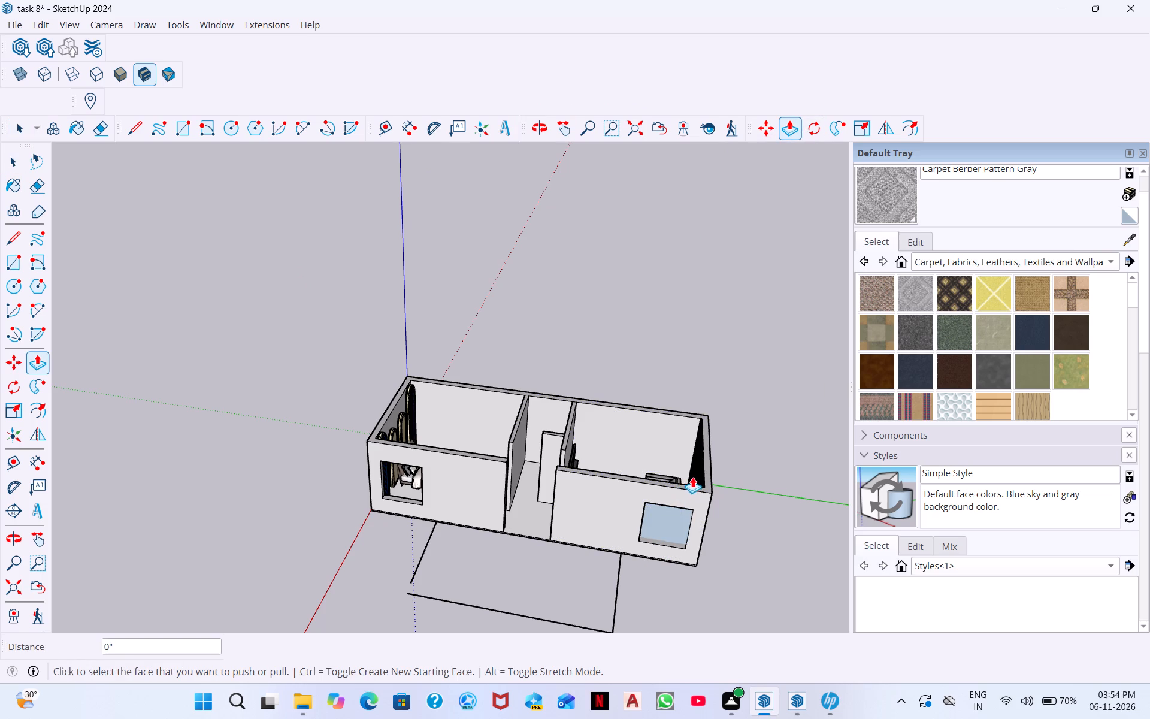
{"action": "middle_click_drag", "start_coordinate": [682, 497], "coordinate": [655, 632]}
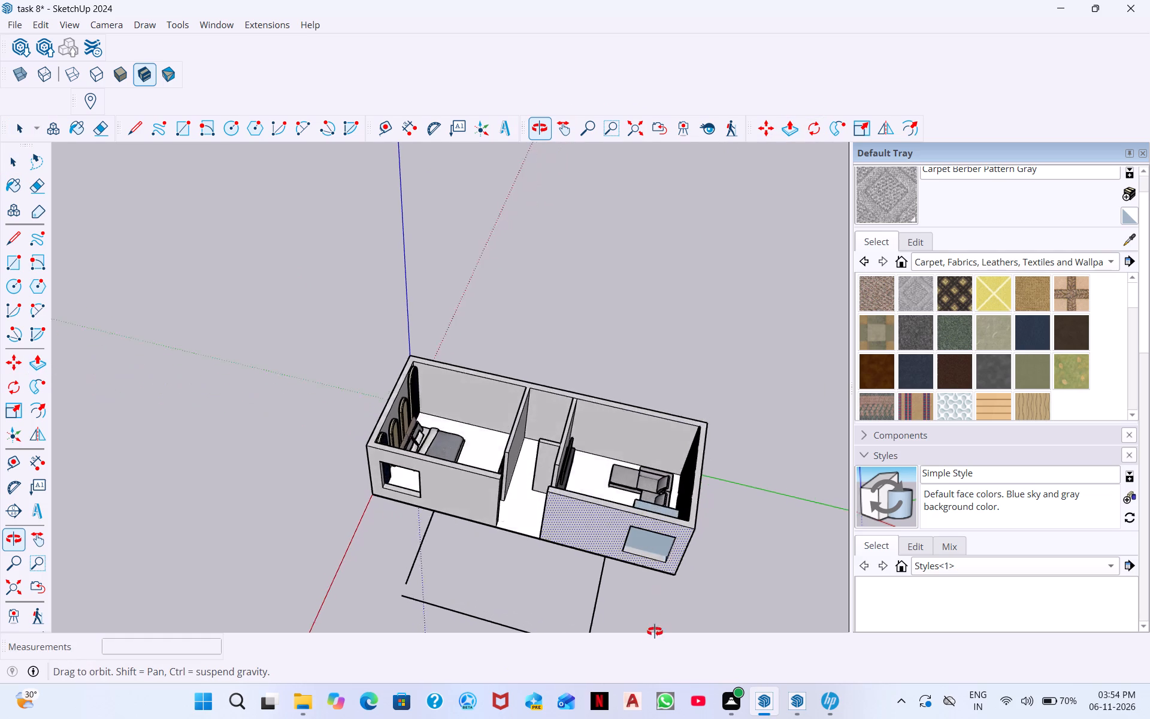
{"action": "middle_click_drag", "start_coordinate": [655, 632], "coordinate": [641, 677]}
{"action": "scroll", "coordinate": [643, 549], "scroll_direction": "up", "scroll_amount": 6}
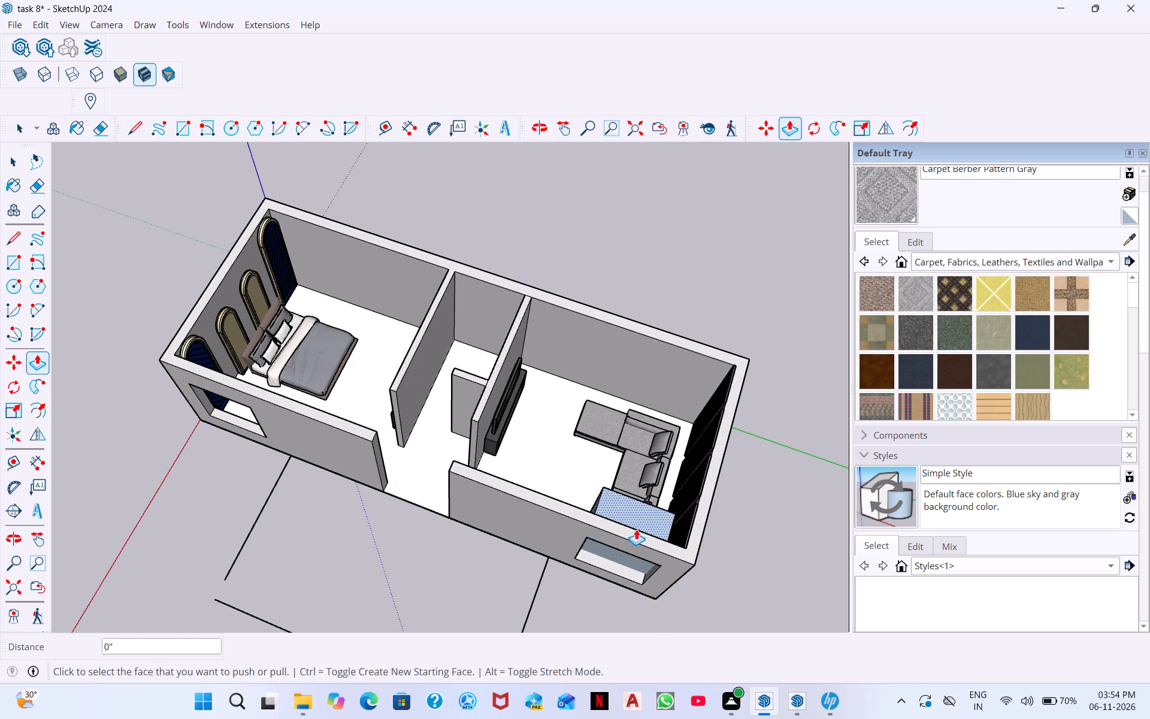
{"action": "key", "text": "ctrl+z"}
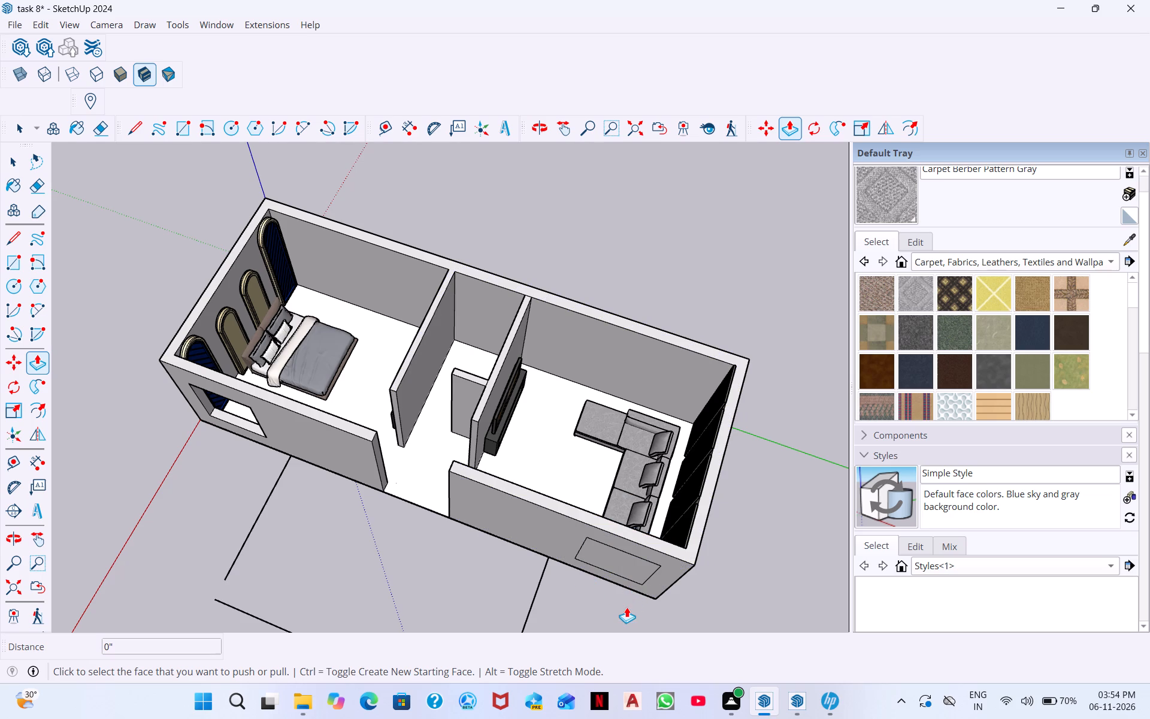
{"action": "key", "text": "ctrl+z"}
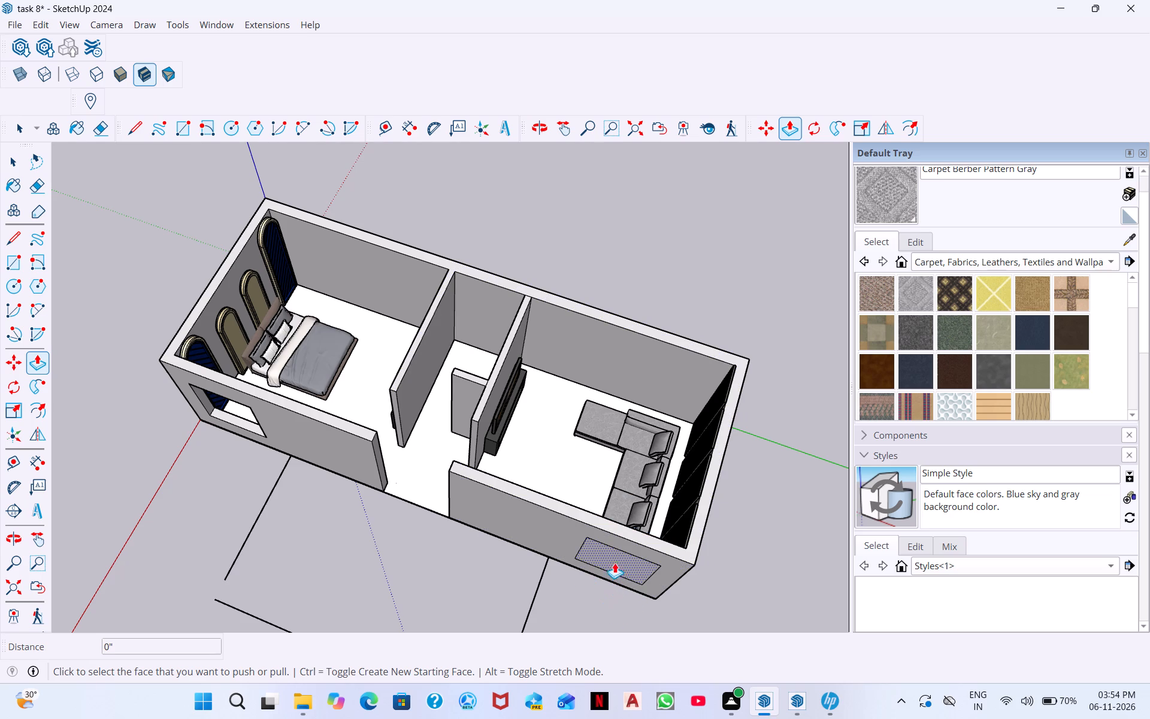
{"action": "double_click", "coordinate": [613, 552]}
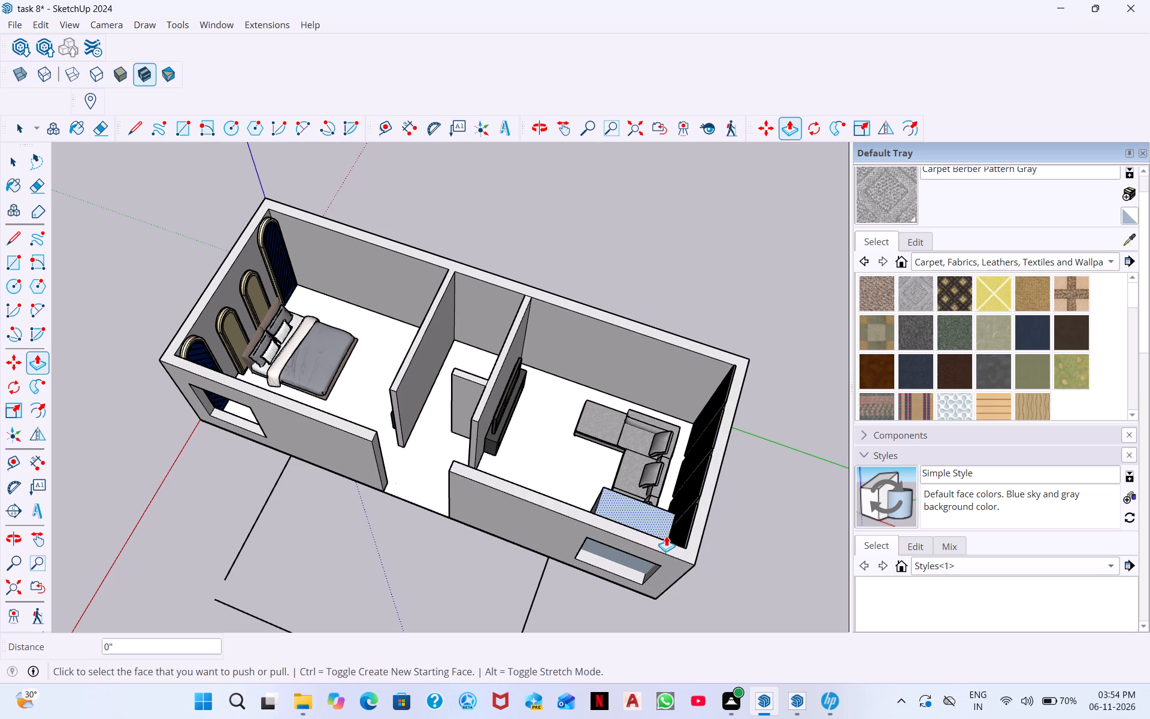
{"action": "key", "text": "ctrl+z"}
Push the living-room window face about 9 9/16" inward into the front wall.
{"action": "left_click", "coordinate": [629, 572]}
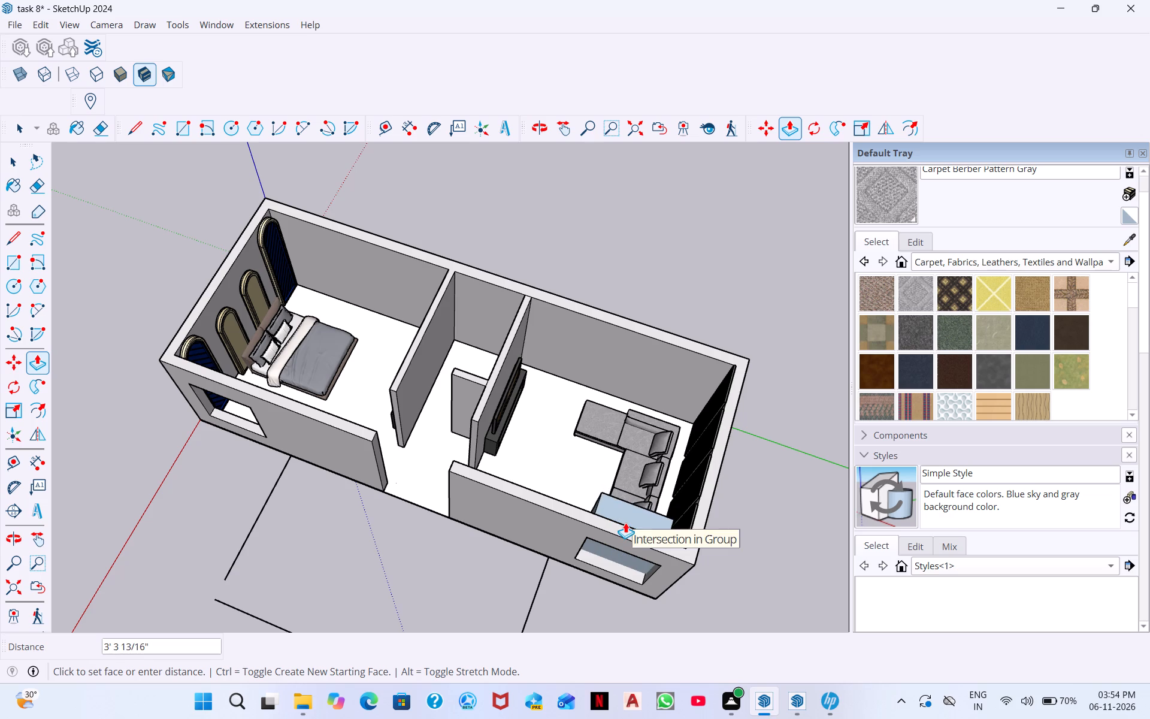
{"action": "scroll", "coordinate": [629, 519], "scroll_direction": "up", "scroll_amount": 4}
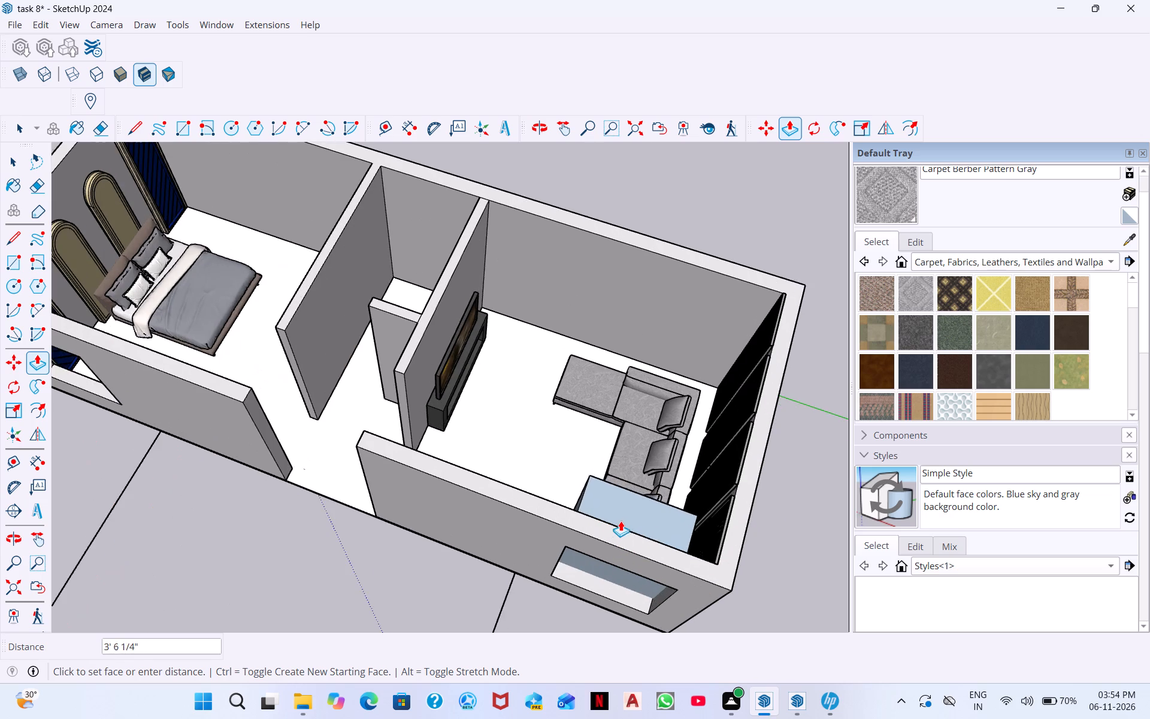
{"action": "scroll", "coordinate": [616, 524], "scroll_direction": "up", "scroll_amount": 4}
{"action": "left_click", "coordinate": [602, 518]}
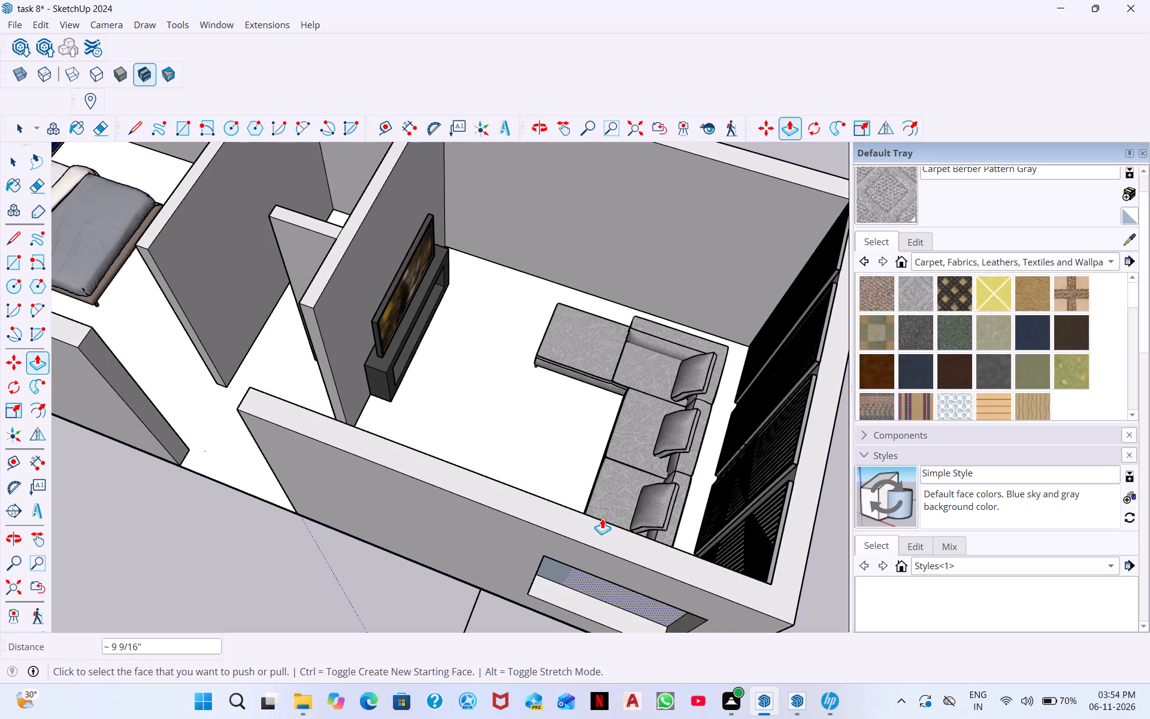
Delete the pushed-in face at the back of the living-room window recess.
{"action": "middle_click_drag", "start_coordinate": [641, 593], "coordinate": [522, 718]}
{"action": "middle_click_drag", "start_coordinate": [551, 642], "coordinate": [395, 461]}
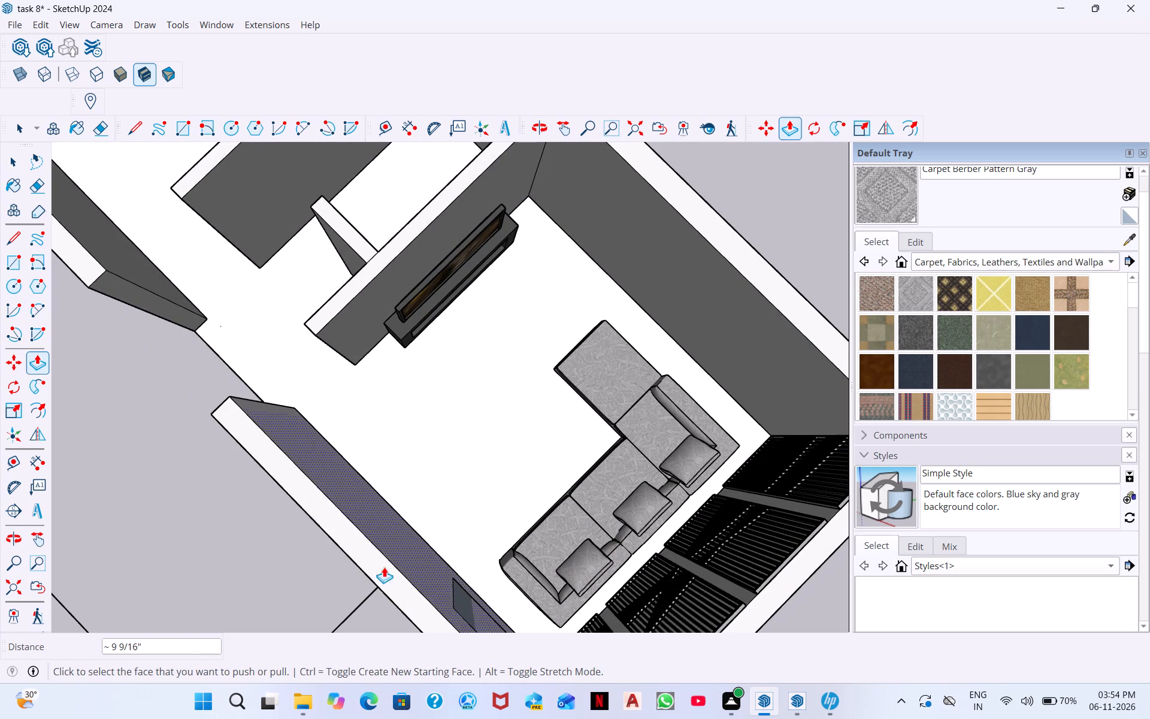
{"action": "middle_click_drag", "start_coordinate": [364, 585], "coordinate": [473, 363]}
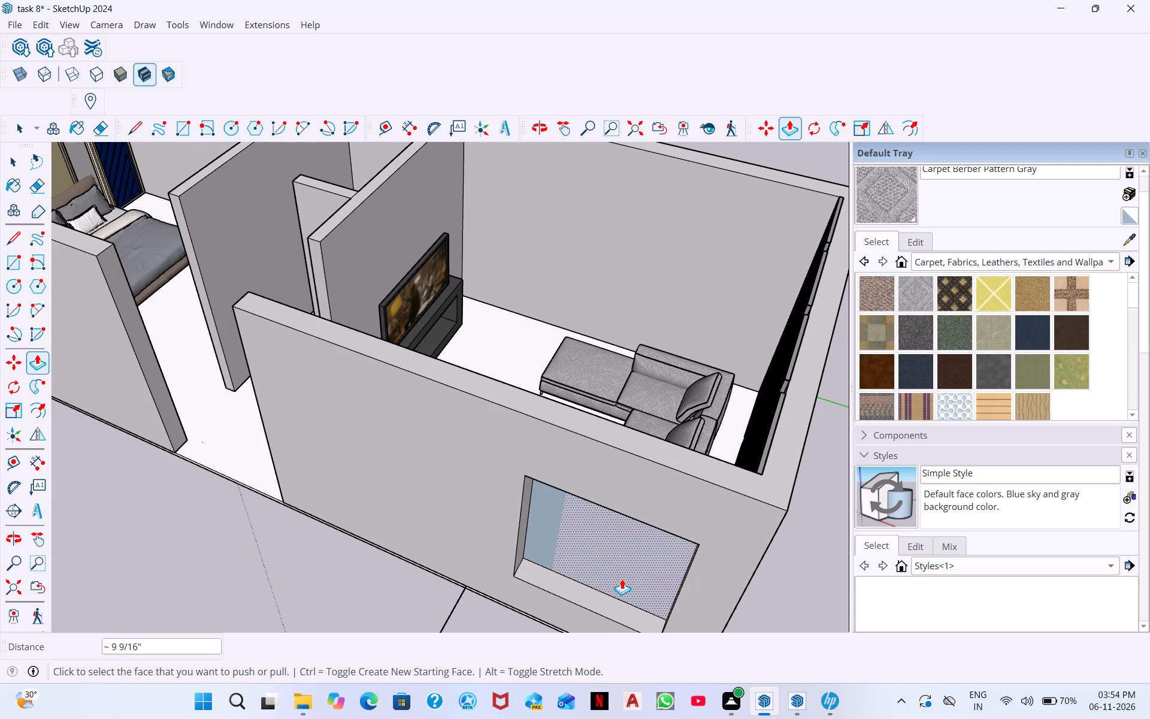
{"action": "key", "text": "space"}
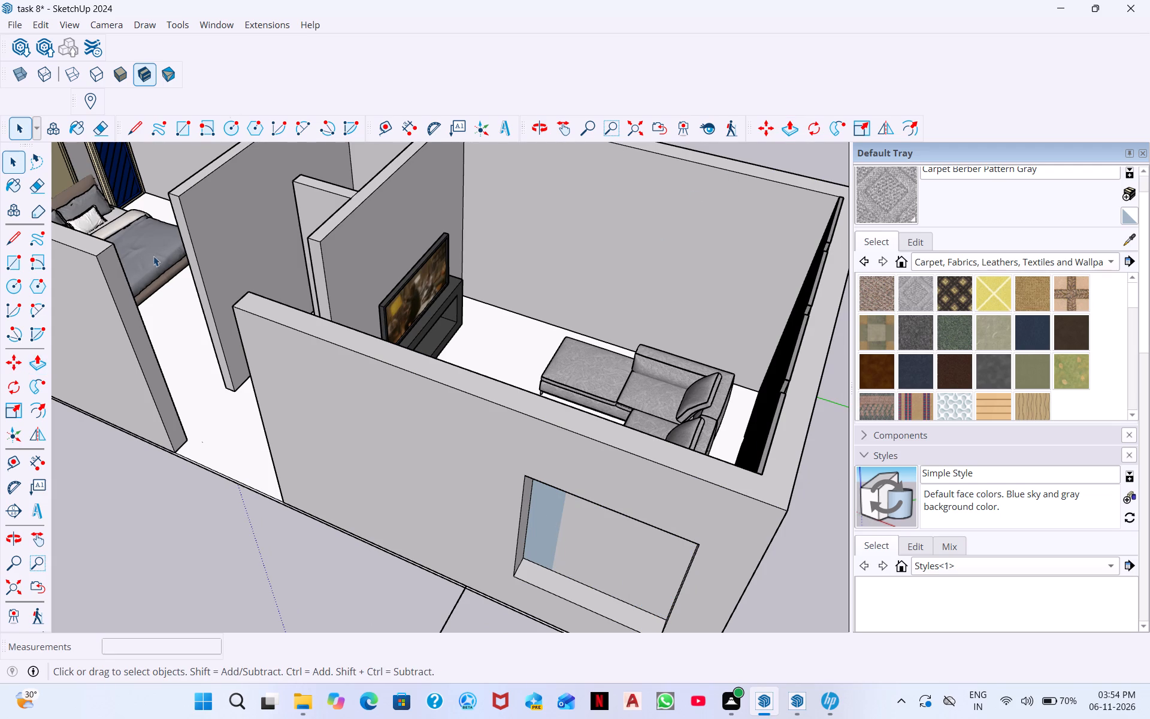
{"action": "left_click", "coordinate": [607, 572]}
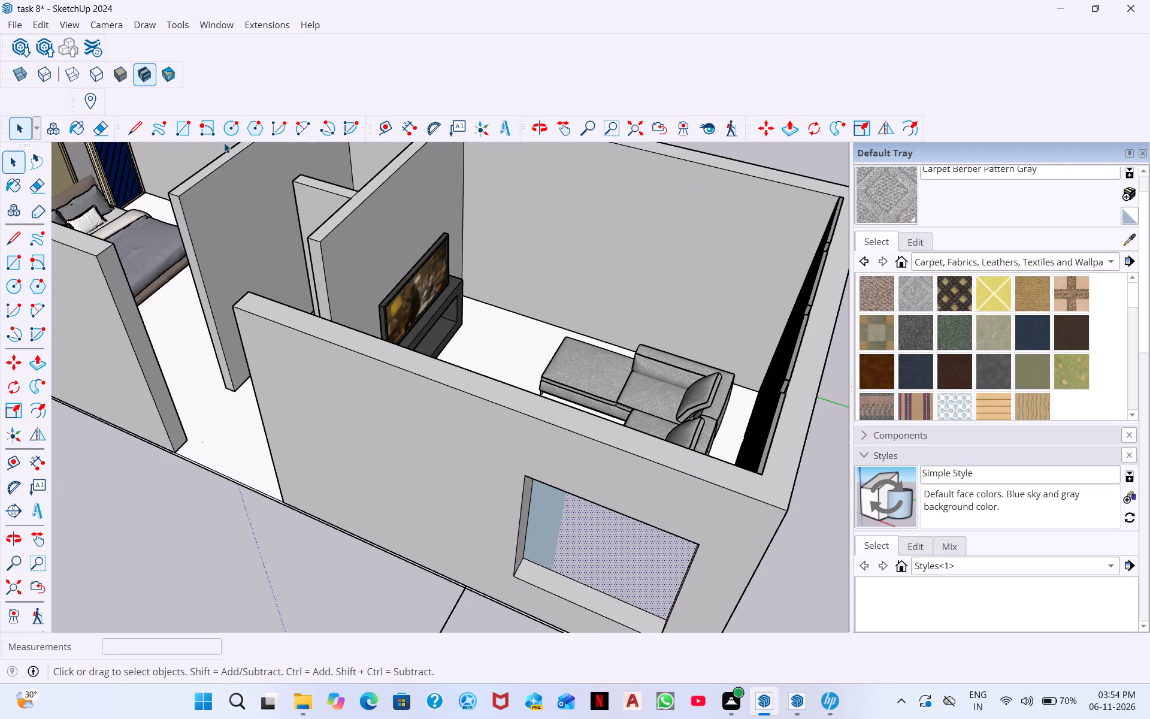
{"action": "key", "text": "Delete"}
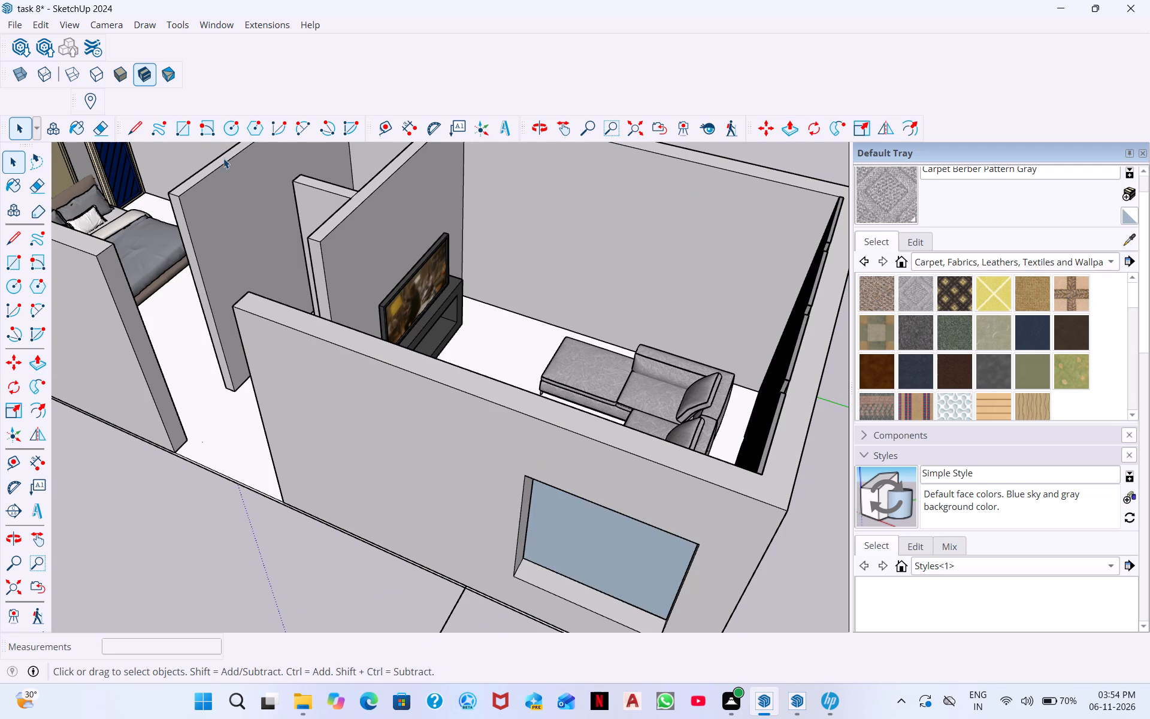
Examine the window outline on the inside of the living-room front wall, selecting the wall face and its connected geometry.
{"action": "middle_click_drag", "start_coordinate": [698, 371], "coordinate": [0, 539]}
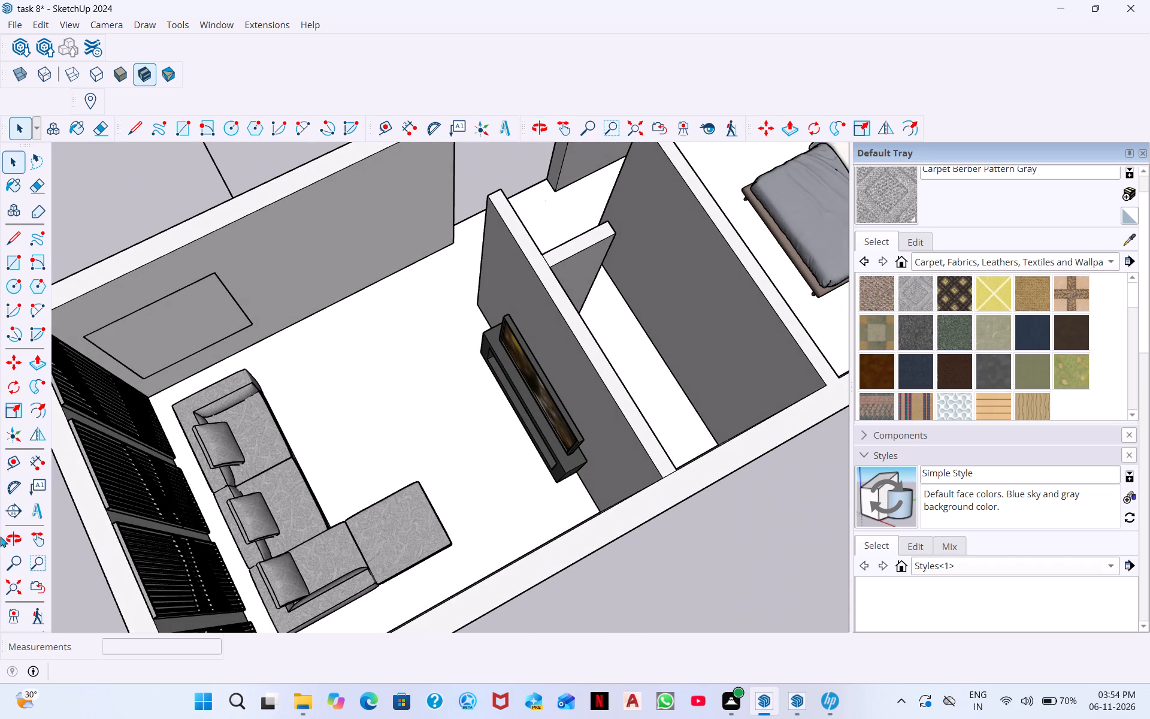
{"action": "left_click", "coordinate": [172, 329]}
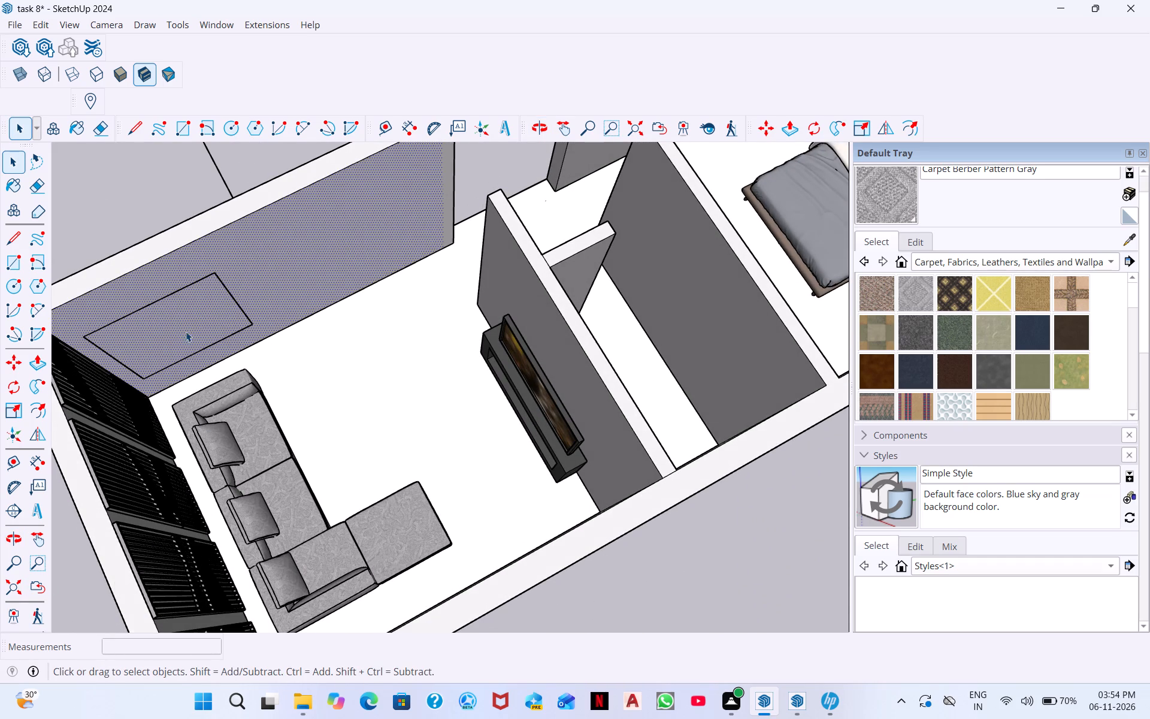
{"action": "middle_click_drag", "start_coordinate": [268, 315], "coordinate": [211, 200]}
{"action": "key", "text": "space"}
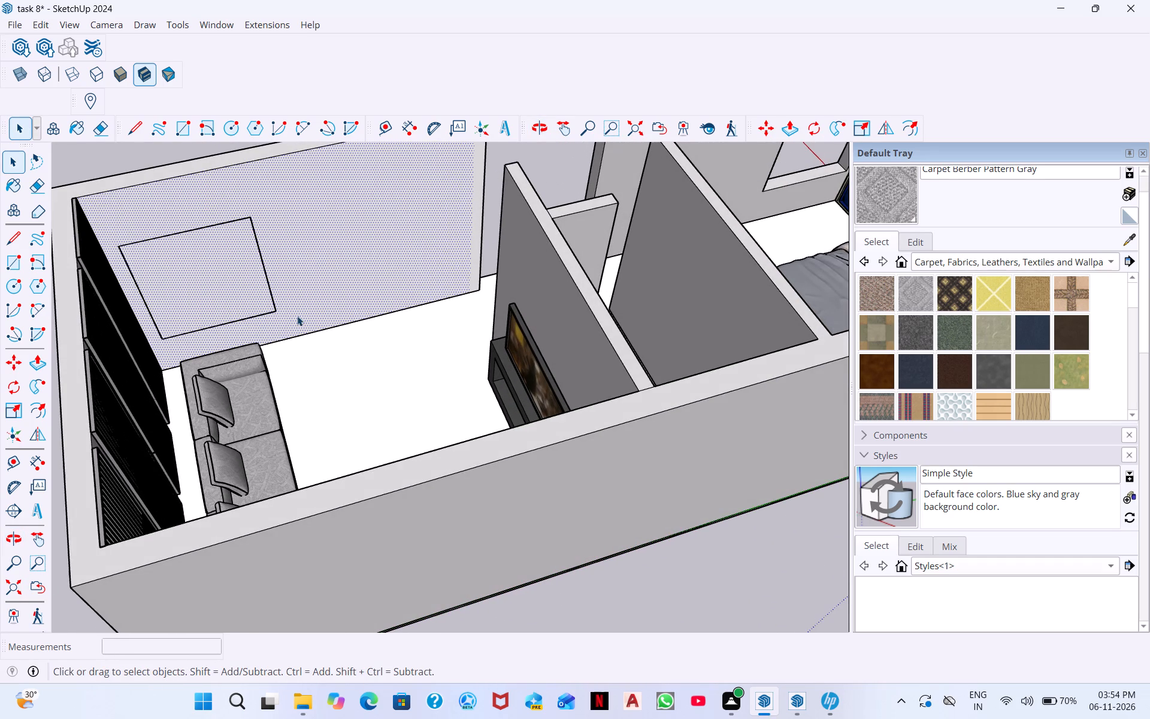
{"action": "key", "text": "space"}
{"action": "key", "text": "Escape"}
{"action": "key", "text": "Escape"}
{"action": "left_click", "coordinate": [431, 406]}
{"action": "left_click", "coordinate": [215, 295]}
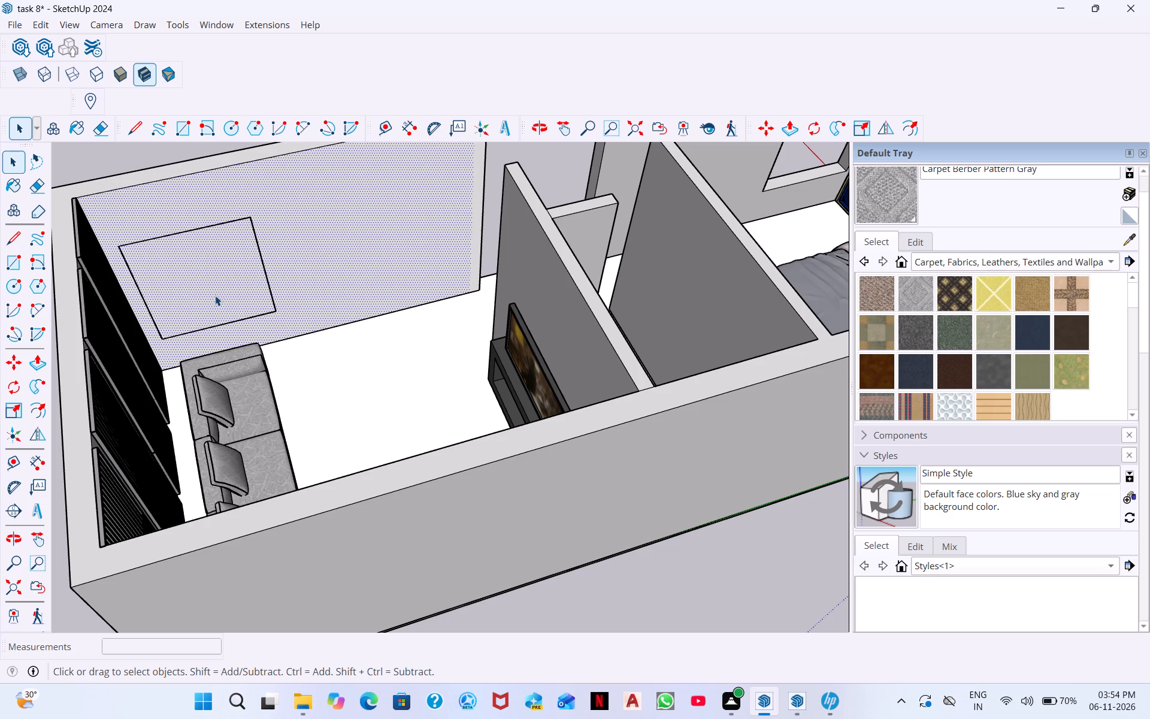
{"action": "triple_click", "coordinate": [215, 295]}
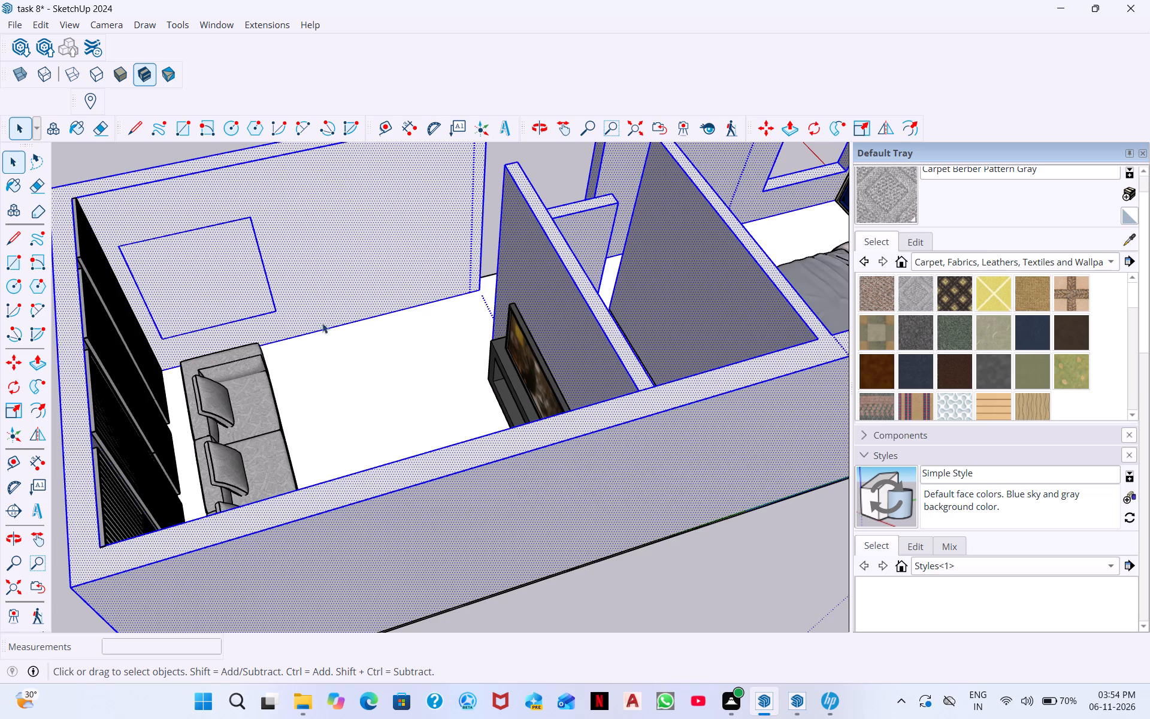
{"action": "scroll", "coordinate": [426, 309], "scroll_direction": "down", "scroll_amount": 6}
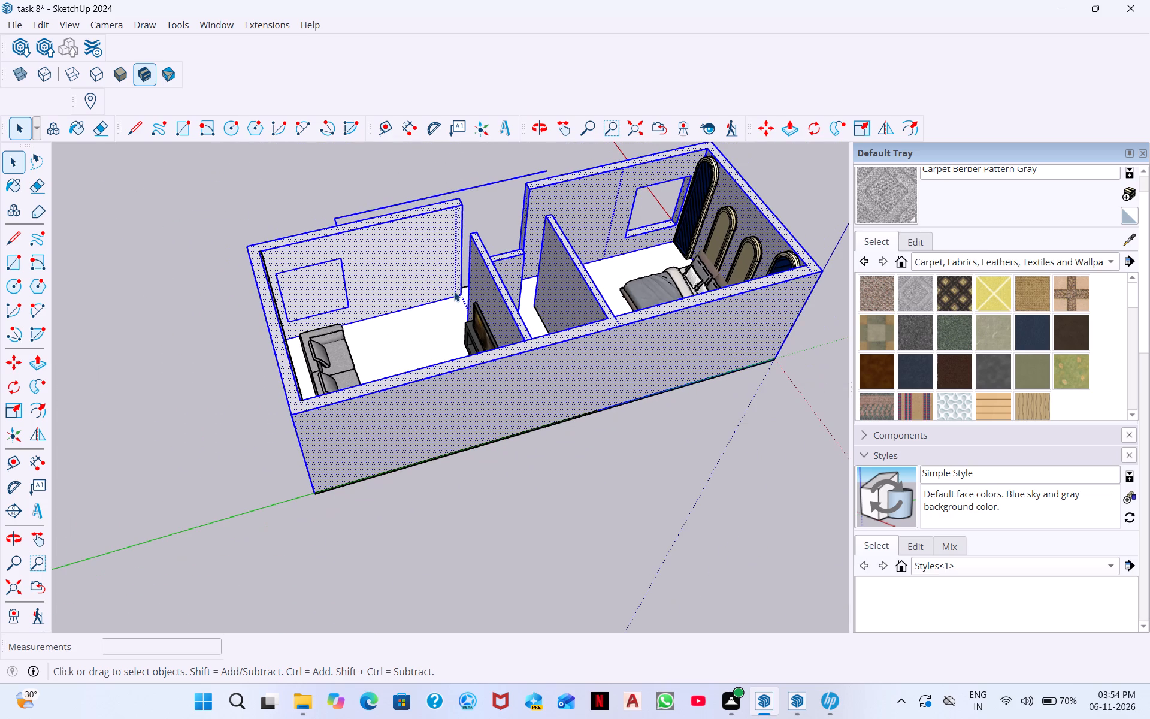
Select the inner face of the living-room front wall with its bounding edges and review the operations available for it.
{"action": "left_click", "coordinate": [455, 268]}
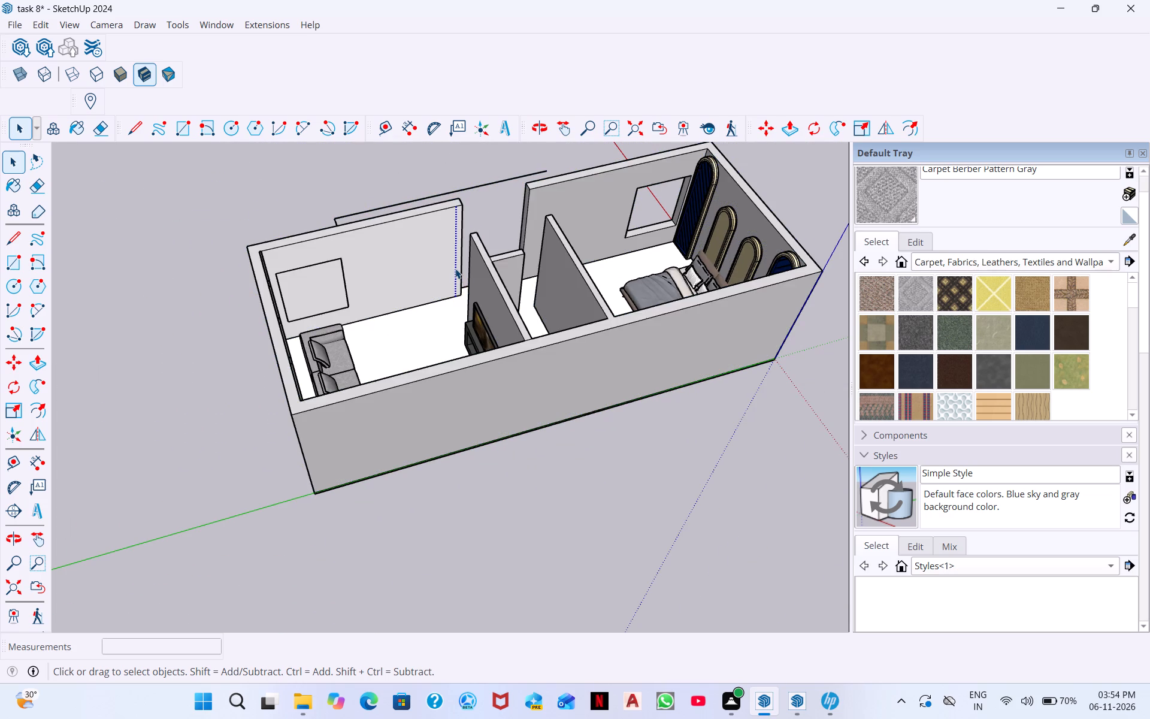
{"action": "double_click", "coordinate": [455, 268]}
{"action": "double_click", "coordinate": [455, 268]}
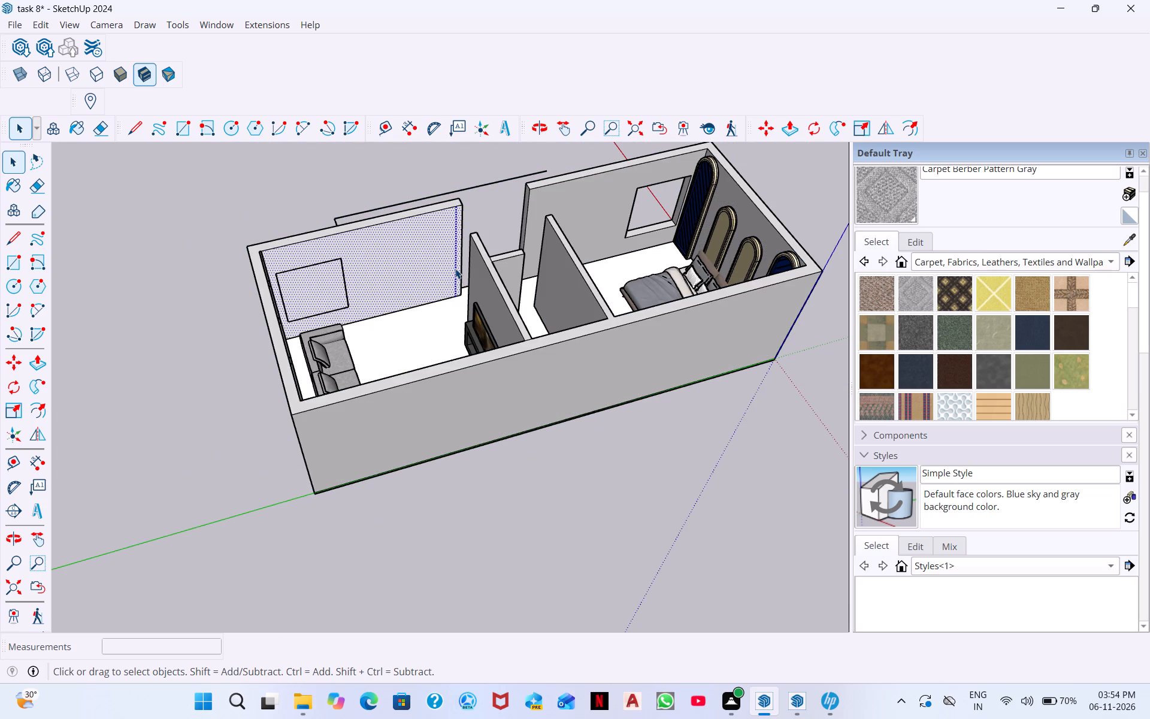
{"action": "left_click_drag", "start_coordinate": [455, 268], "coordinate": [400, 291]}
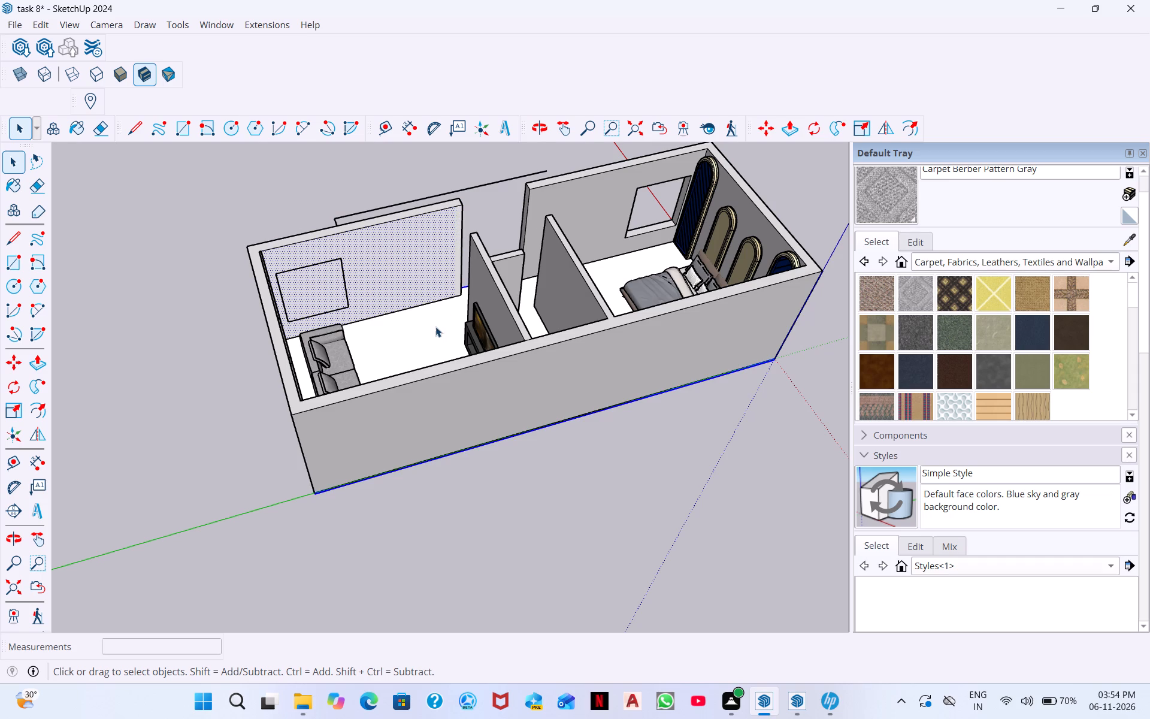
{"action": "middle_click_drag", "start_coordinate": [419, 337], "coordinate": [361, 411]}
{"action": "double_click", "coordinate": [436, 263]}
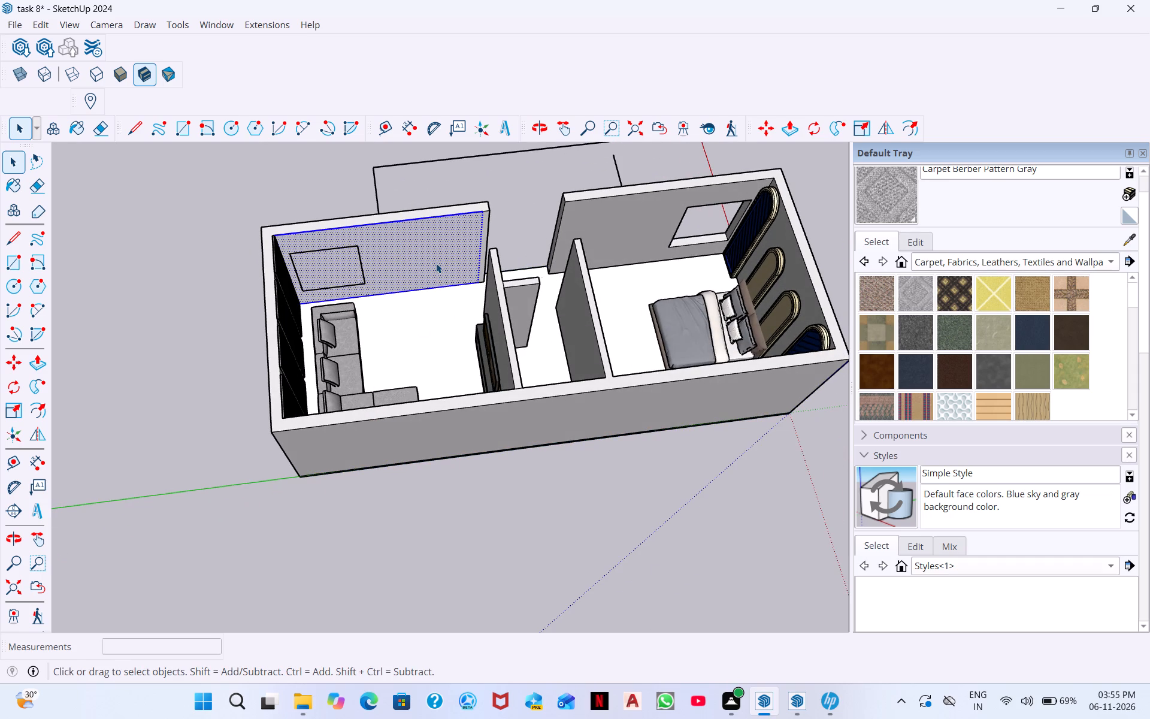
{"action": "right_click", "coordinate": [432, 262]}
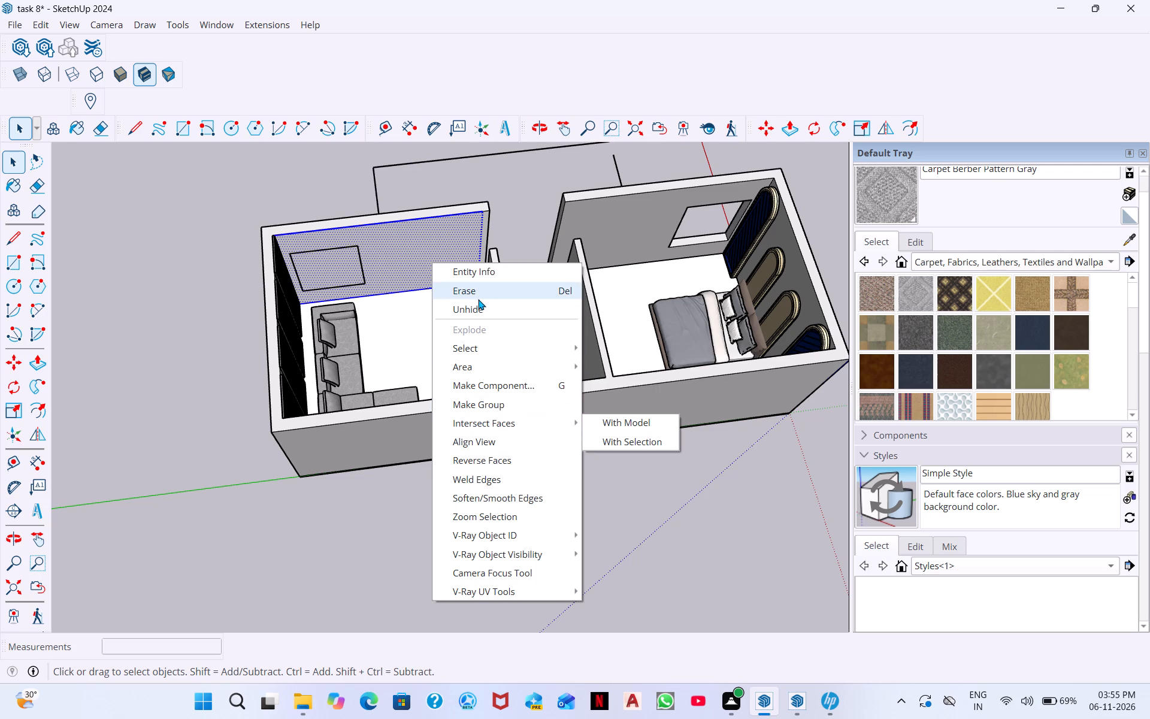
{"action": "left_click", "coordinate": [365, 179]}
{"action": "left_click", "coordinate": [325, 264]}
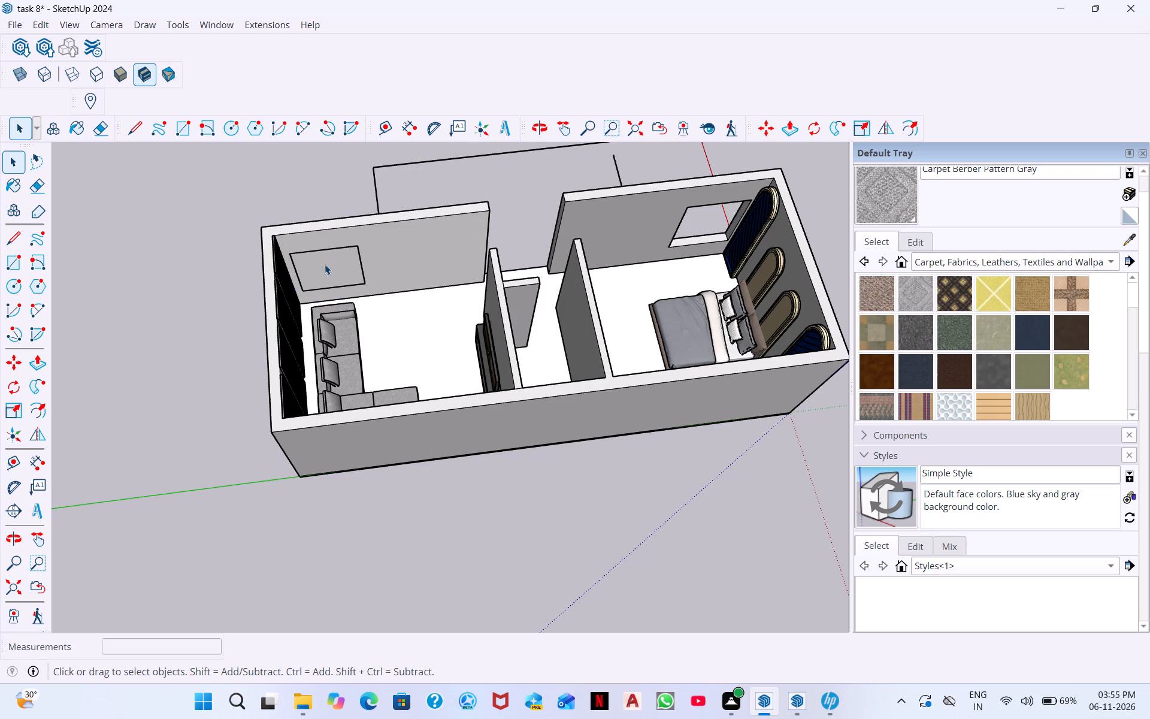
Check the inner window outline for a separate face, selecting its vertical edge farthest from the slatted wall panels.
{"action": "middle_click_drag", "start_coordinate": [325, 264], "coordinate": [314, 200]}
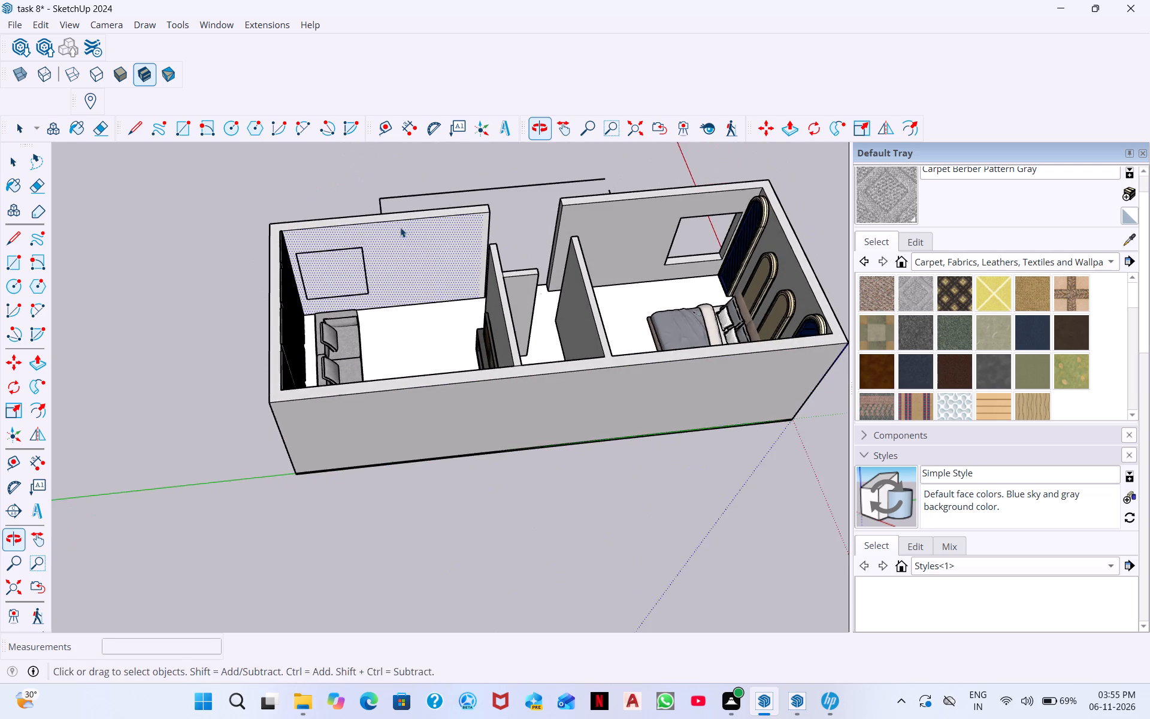
{"action": "middle_click_drag", "start_coordinate": [406, 240], "coordinate": [397, 182]}
{"action": "middle_click_drag", "start_coordinate": [409, 287], "coordinate": [389, 204]}
{"action": "scroll", "coordinate": [382, 219], "scroll_direction": "up", "scroll_amount": 12}
{"action": "middle_click_drag", "start_coordinate": [237, 448], "coordinate": [280, 403]}
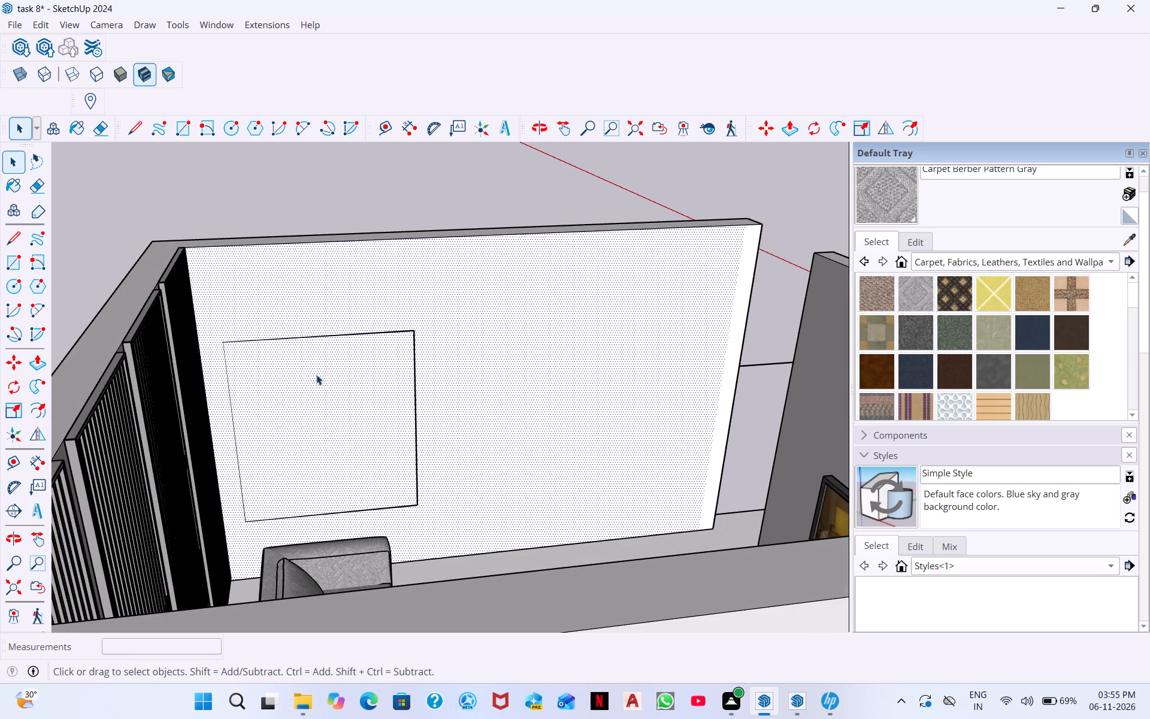
{"action": "left_click", "coordinate": [328, 370]}
{"action": "scroll", "coordinate": [701, 283], "scroll_direction": "down", "scroll_amount": 2}
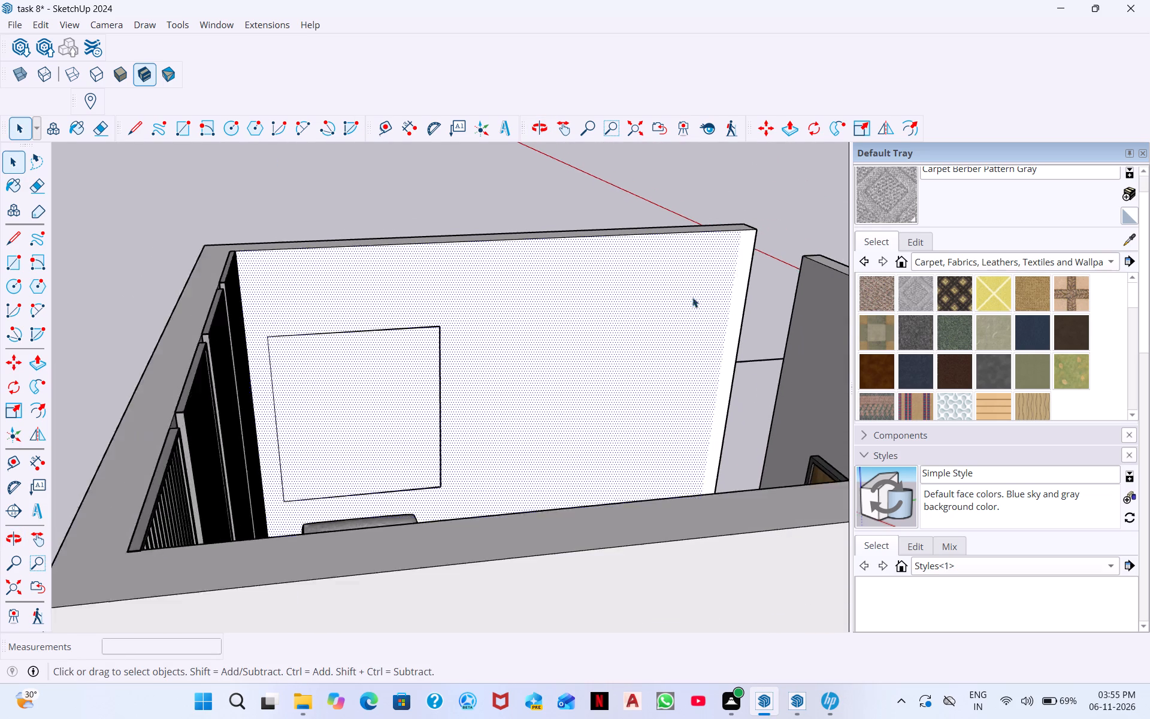
{"action": "scroll", "coordinate": [692, 297], "scroll_direction": "down", "scroll_amount": 4}
{"action": "middle_click_drag", "start_coordinate": [726, 375], "coordinate": [704, 428]}
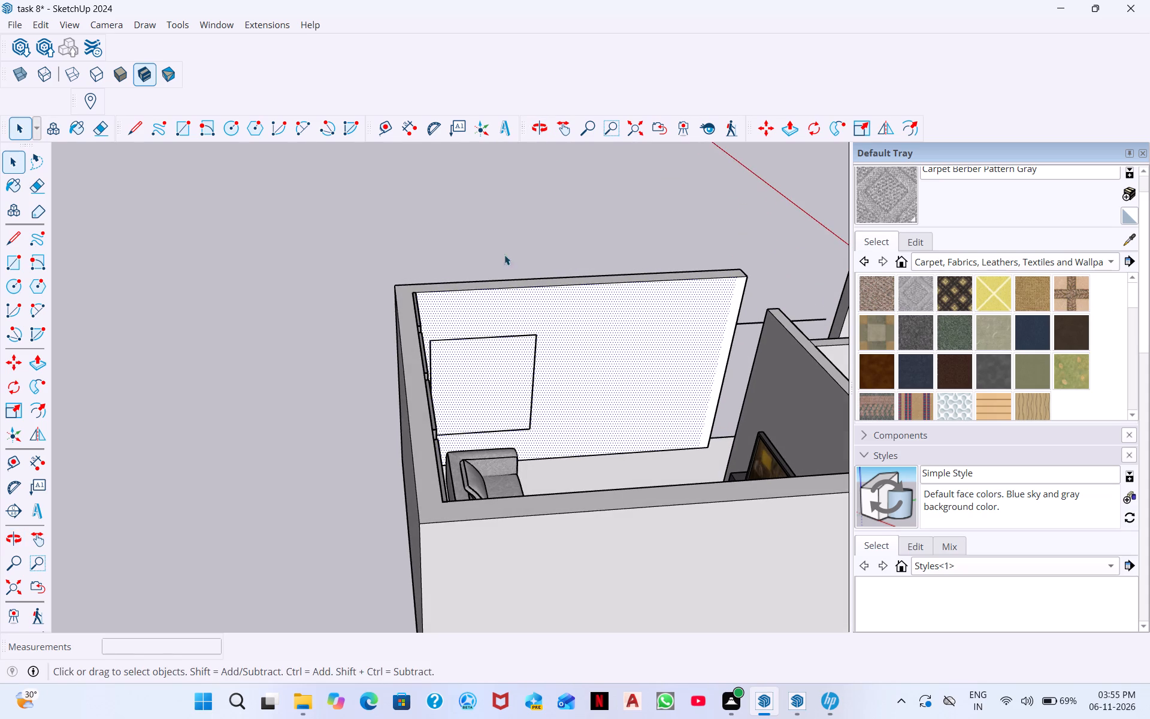
{"action": "middle_click_drag", "start_coordinate": [513, 294], "coordinate": [379, 228]}
{"action": "middle_click_drag", "start_coordinate": [550, 368], "coordinate": [584, 327]}
{"action": "middle_click_drag", "start_coordinate": [579, 313], "coordinate": [552, 365]}
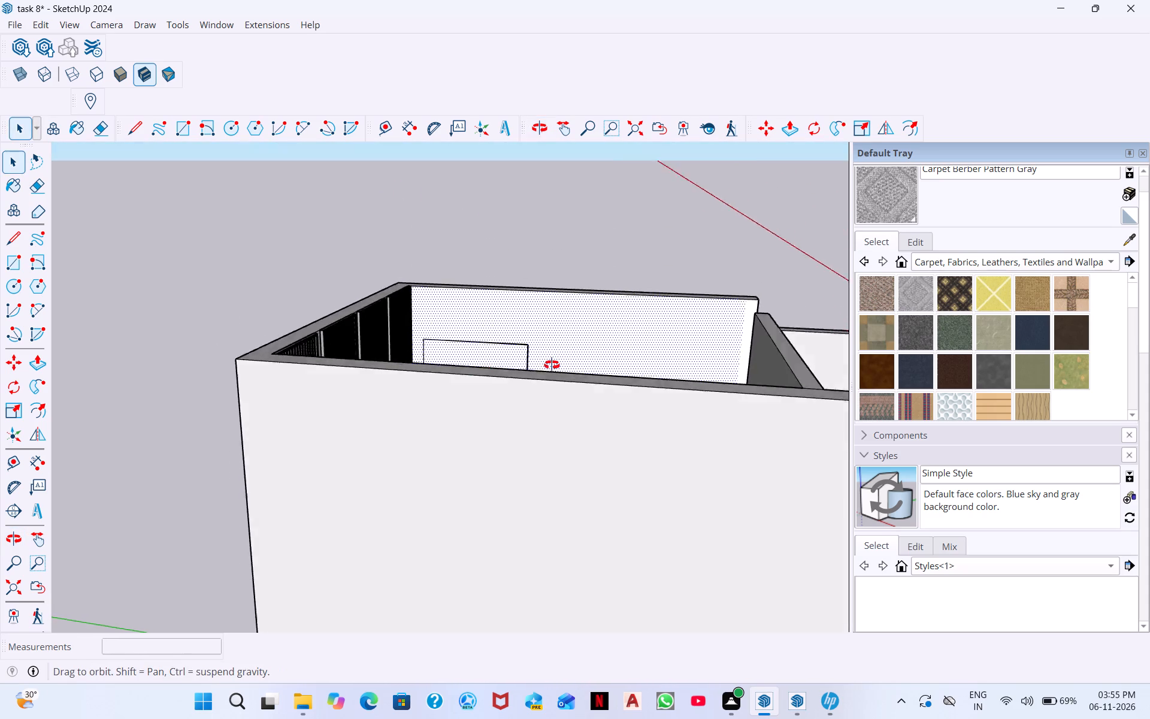
{"action": "middle_click_drag", "start_coordinate": [552, 365], "coordinate": [550, 490]}
{"action": "scroll", "coordinate": [541, 421], "scroll_direction": "up", "scroll_amount": 4}
{"action": "left_click_drag", "start_coordinate": [644, 444], "coordinate": [487, 227]}
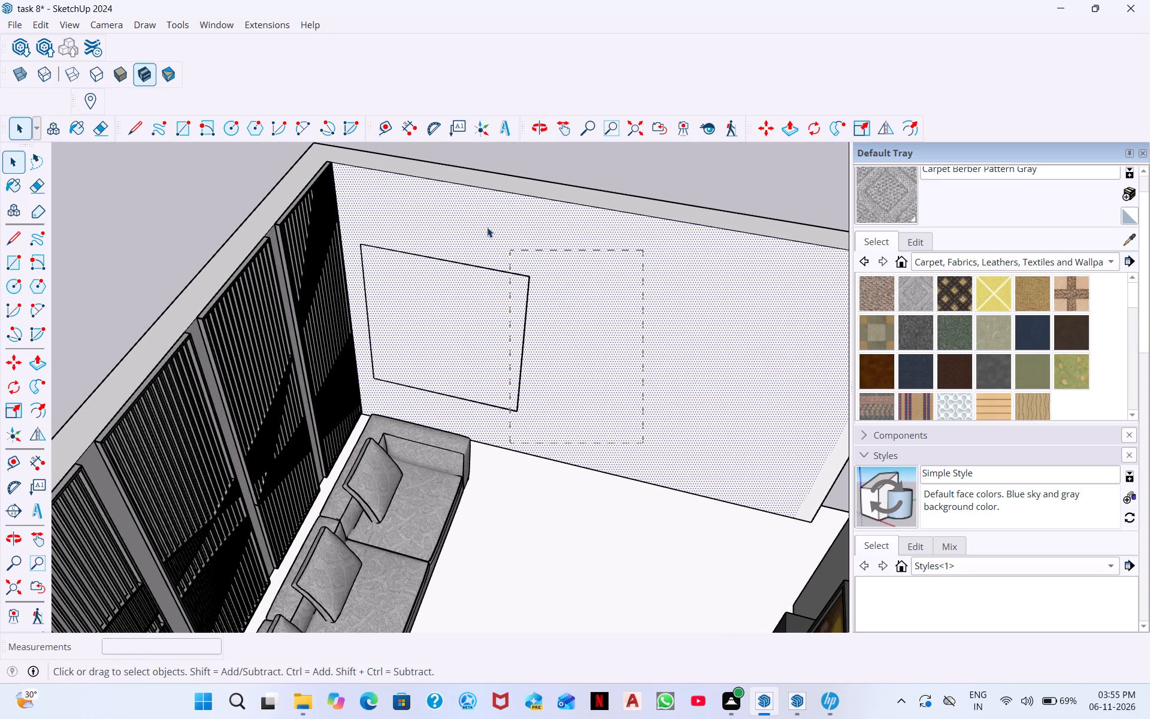
{"action": "left_click_drag", "start_coordinate": [487, 227], "coordinate": [462, 168]}
{"action": "left_click", "coordinate": [630, 352]}
{"action": "left_click_drag", "start_coordinate": [558, 370], "coordinate": [438, 294]}
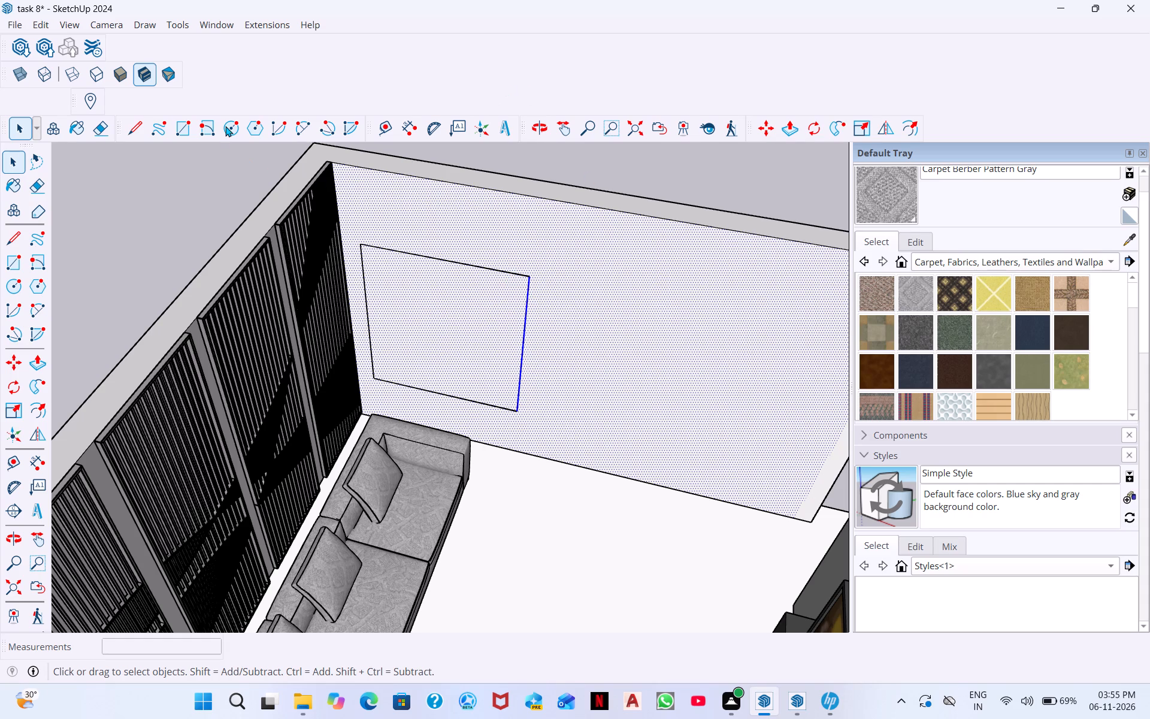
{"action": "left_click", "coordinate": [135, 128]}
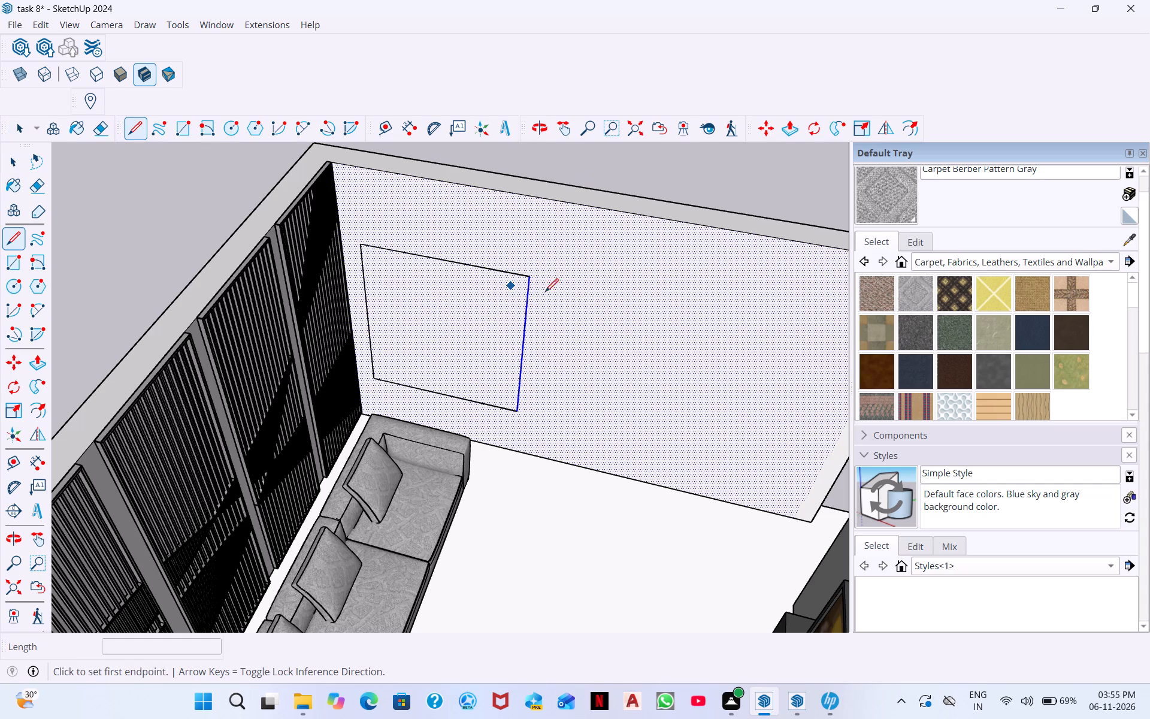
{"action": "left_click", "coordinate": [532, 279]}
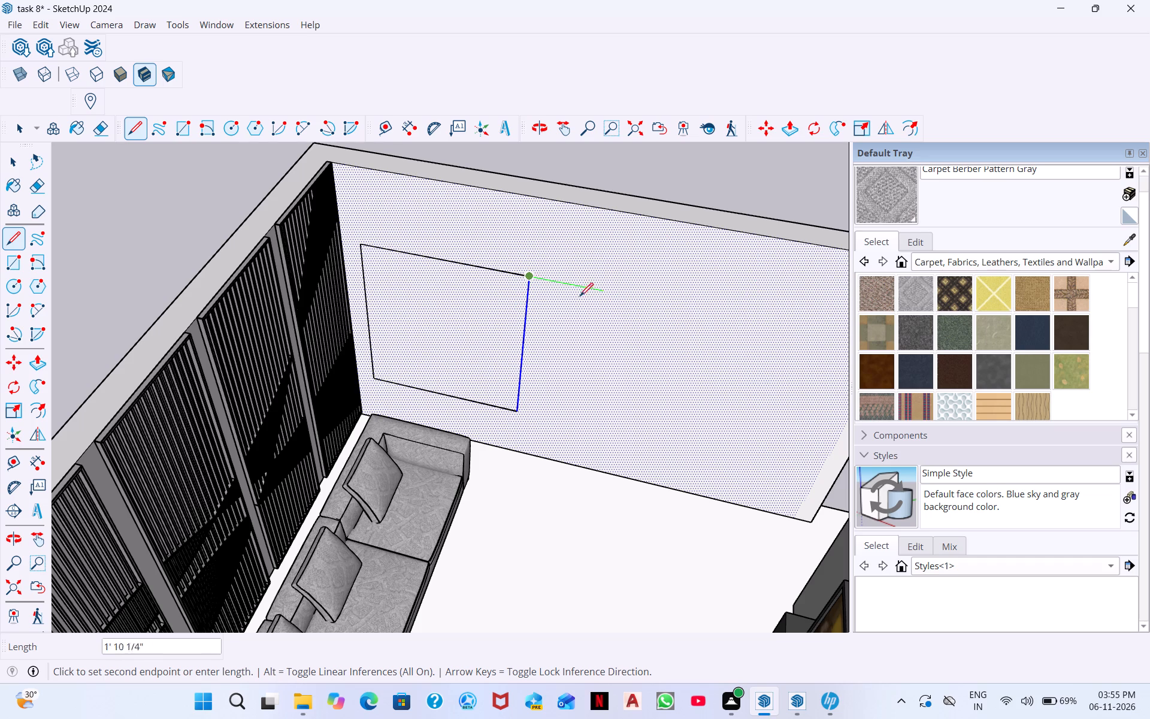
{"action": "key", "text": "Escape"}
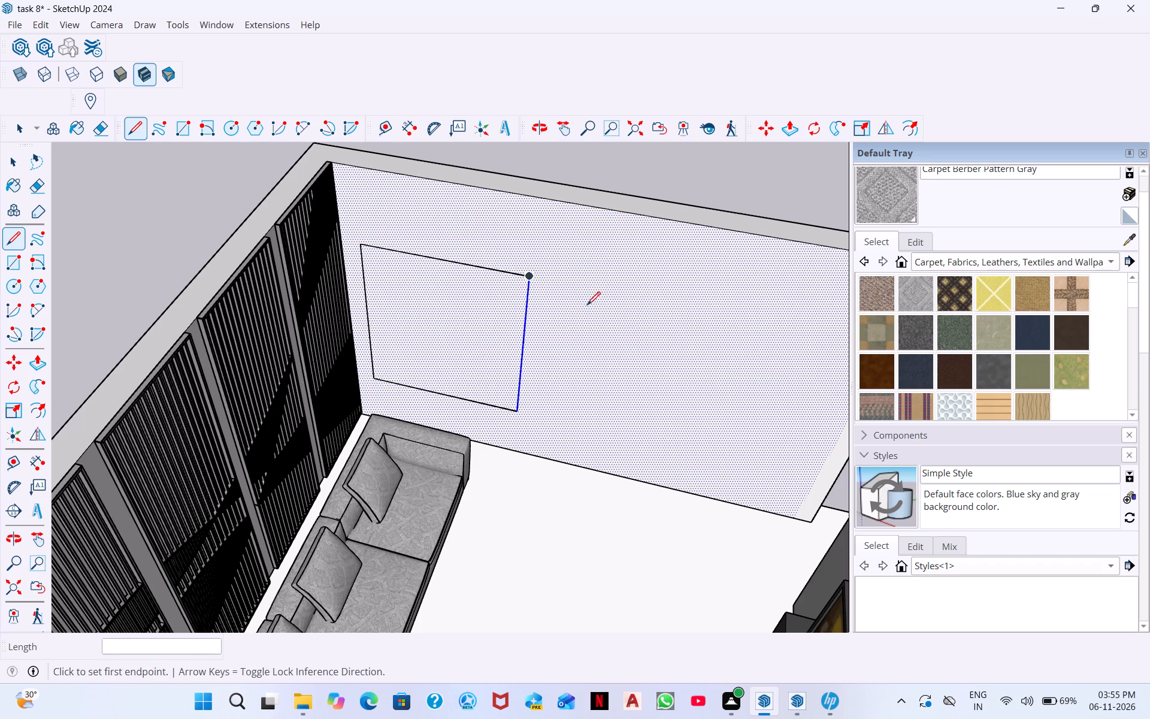
Place vertical guides upward from both top corners of the exterior living-room window opening, about 3' 6" and 4' 4" long.
{"action": "middle_click_drag", "start_coordinate": [591, 355], "coordinate": [461, 544]}
{"action": "middle_click_drag", "start_coordinate": [601, 434], "coordinate": [140, 441]}
{"action": "middle_click_drag", "start_coordinate": [566, 419], "coordinate": [300, 299]}
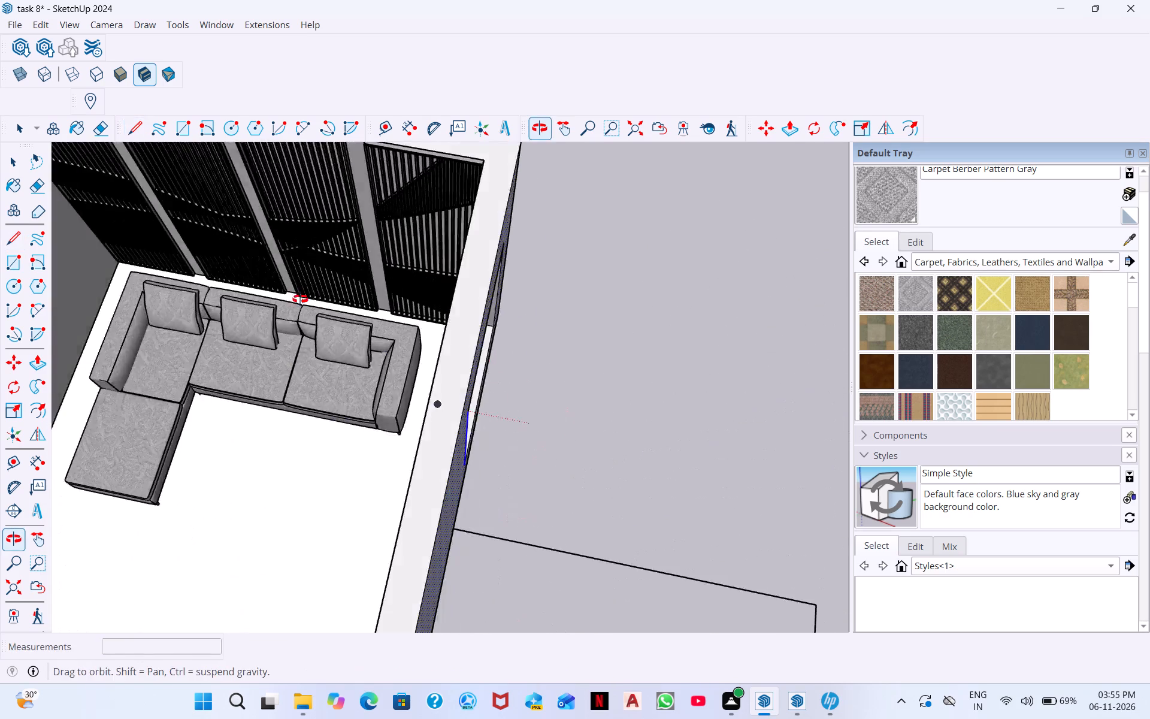
{"action": "middle_click_drag", "start_coordinate": [300, 299], "coordinate": [282, 277]}
{"action": "middle_click_drag", "start_coordinate": [456, 386], "coordinate": [293, 270]}
{"action": "scroll", "coordinate": [288, 285], "scroll_direction": "down", "scroll_amount": 7}
{"action": "middle_click_drag", "start_coordinate": [236, 416], "coordinate": [128, 358]}
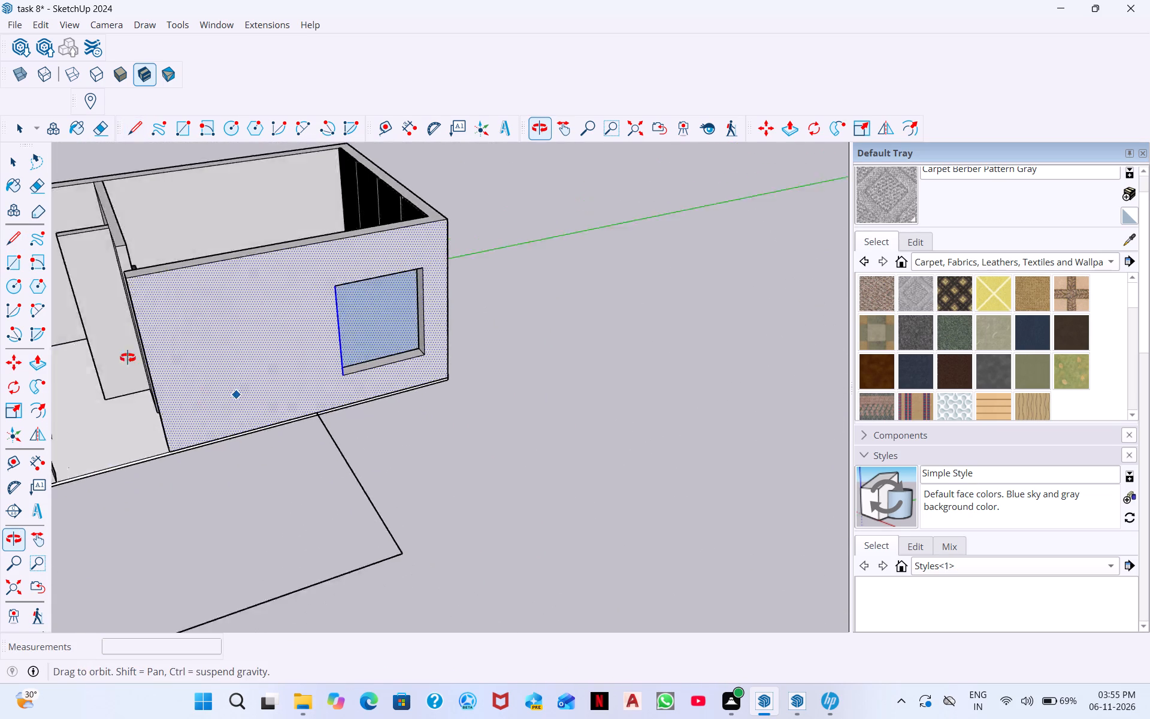
{"action": "middle_click_drag", "start_coordinate": [128, 358], "coordinate": [62, 289]}
{"action": "scroll", "coordinate": [96, 327], "scroll_direction": "down", "scroll_amount": 6}
{"action": "scroll", "coordinate": [232, 379], "scroll_direction": "down", "scroll_amount": 3}
{"action": "middle_click_drag", "start_coordinate": [232, 378], "coordinate": [304, 358]}
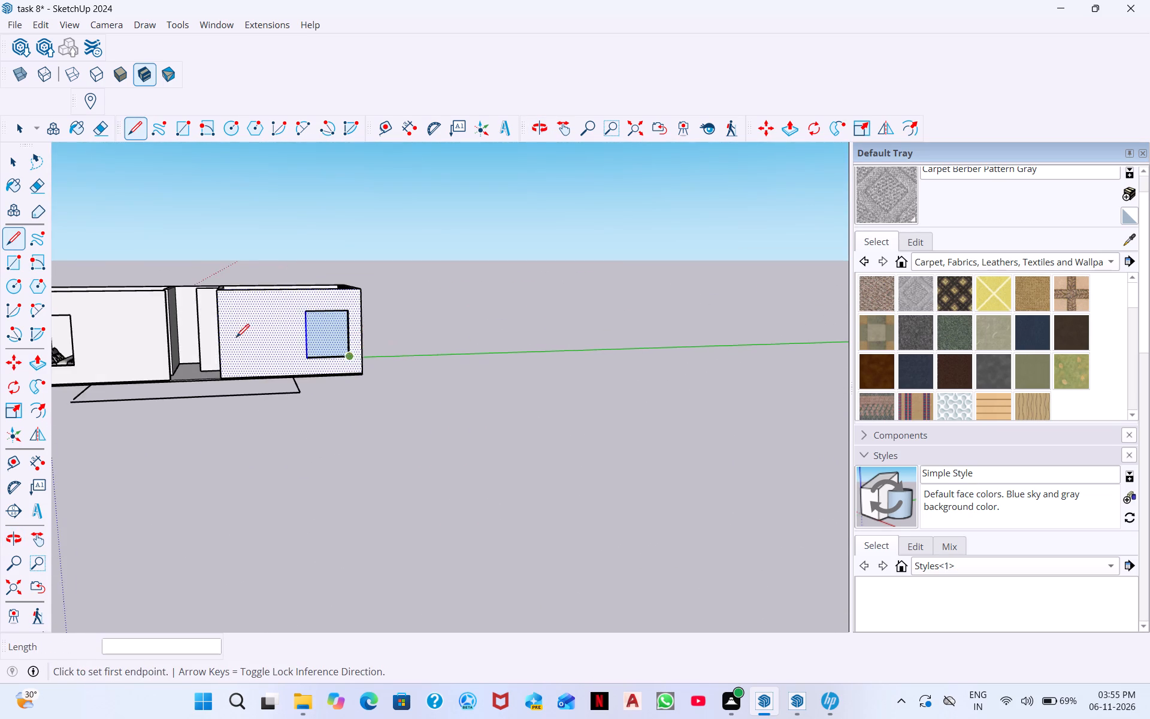
{"action": "scroll", "coordinate": [236, 337], "scroll_direction": "down", "scroll_amount": 3}
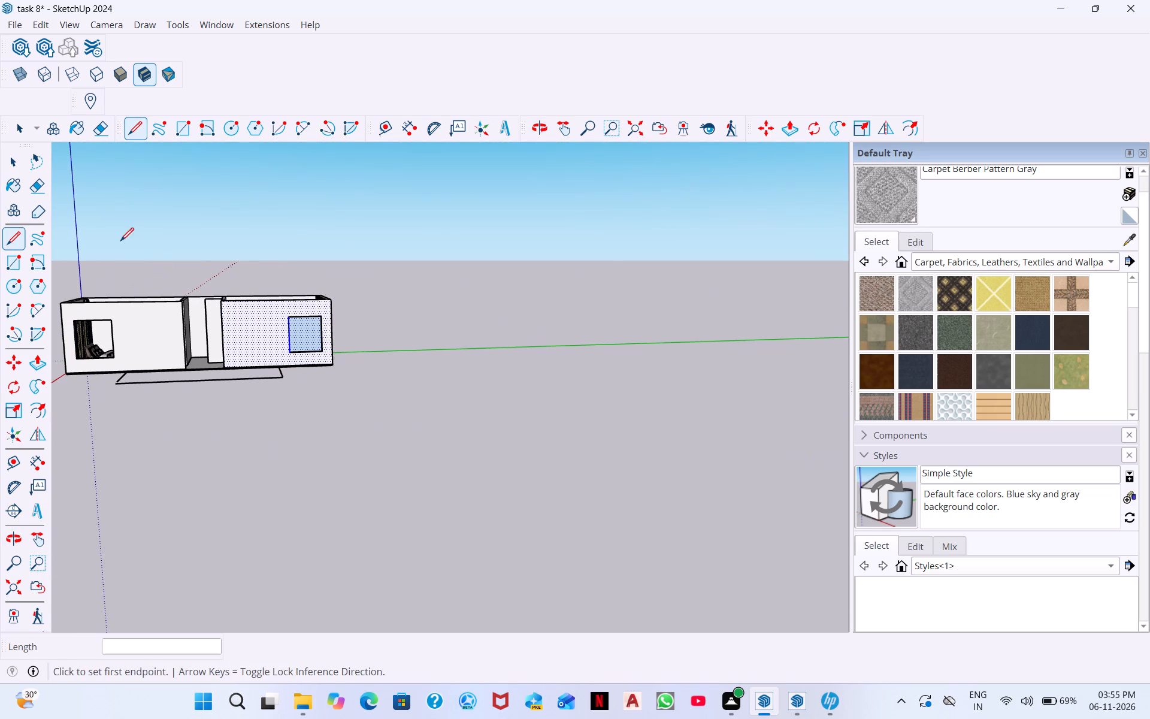
{"action": "left_click", "coordinate": [7, 461]}
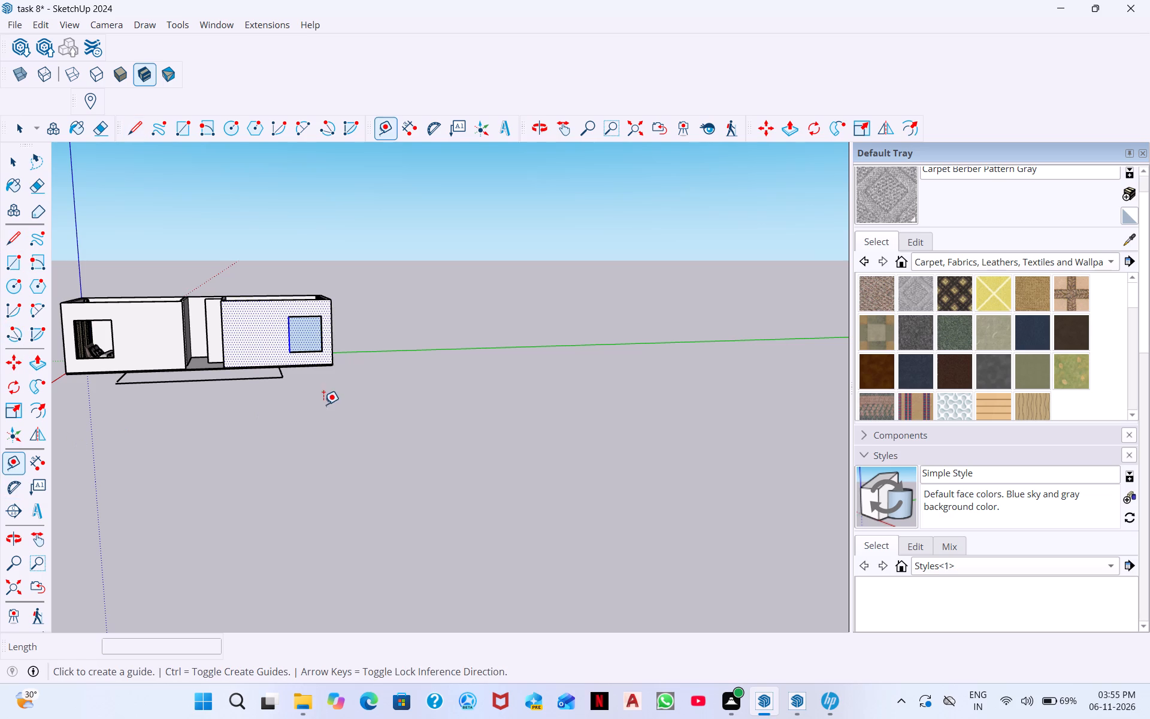
{"action": "scroll", "coordinate": [299, 345], "scroll_direction": "up", "scroll_amount": 11}
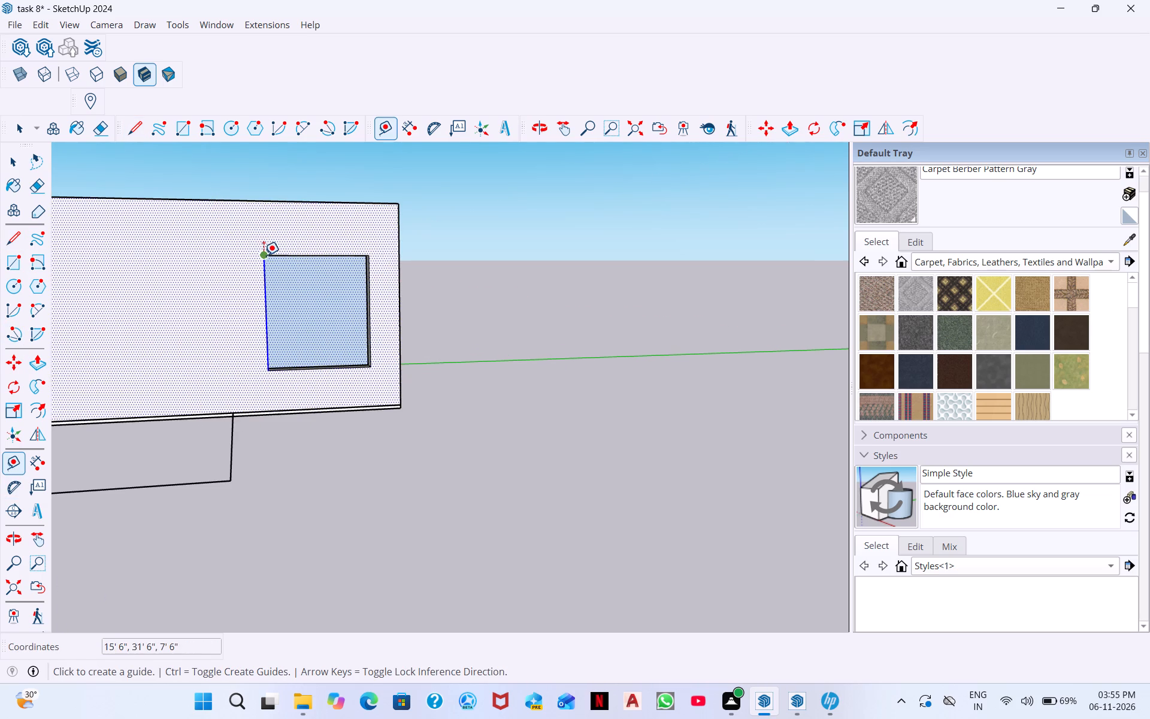
{"action": "left_click", "coordinate": [264, 255]}
{"action": "left_click", "coordinate": [267, 179]}
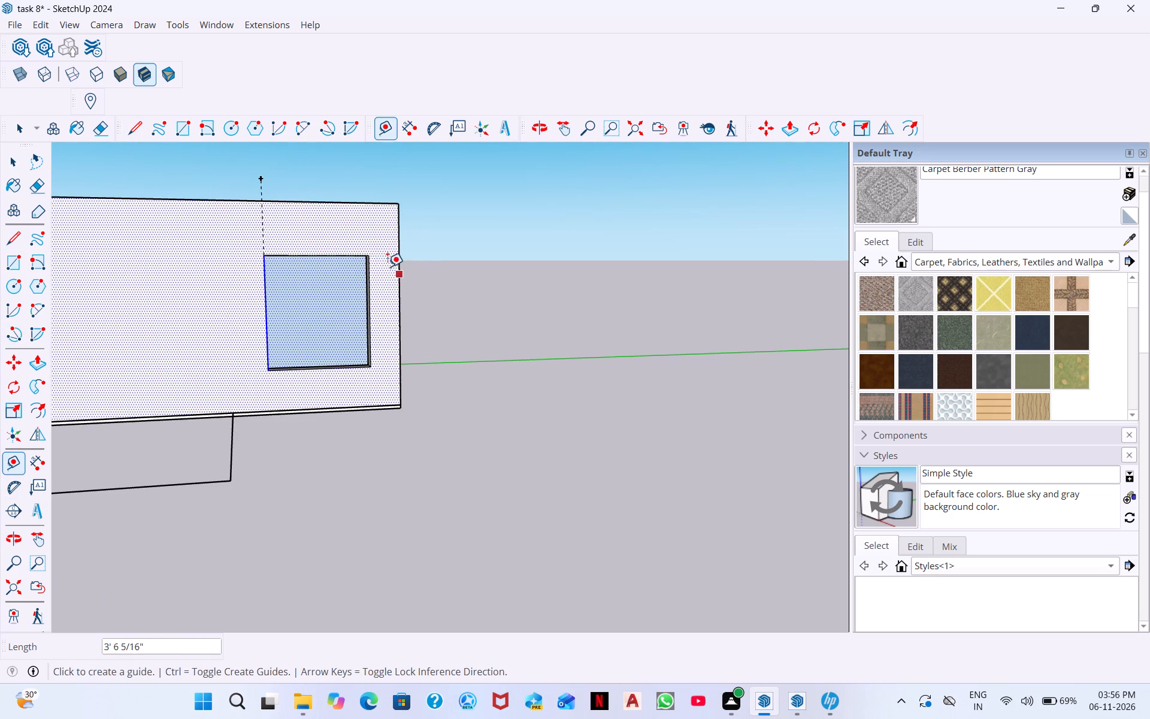
{"action": "left_click", "coordinate": [369, 252]}
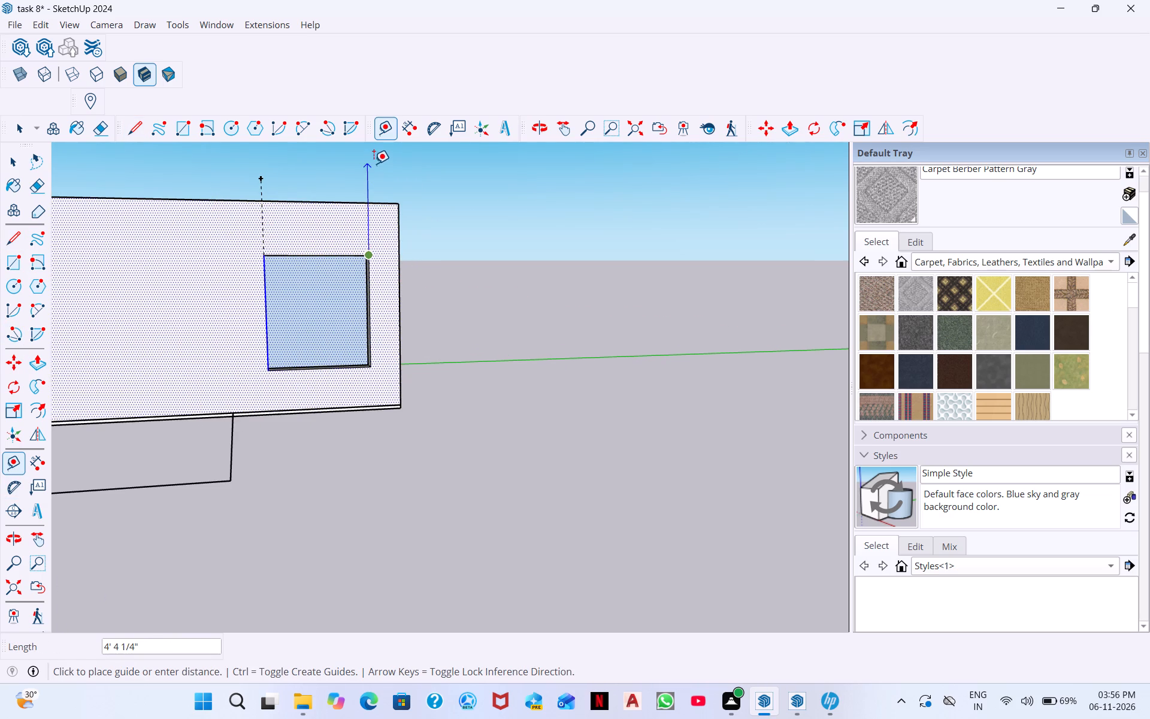
{"action": "left_click", "coordinate": [374, 164]}
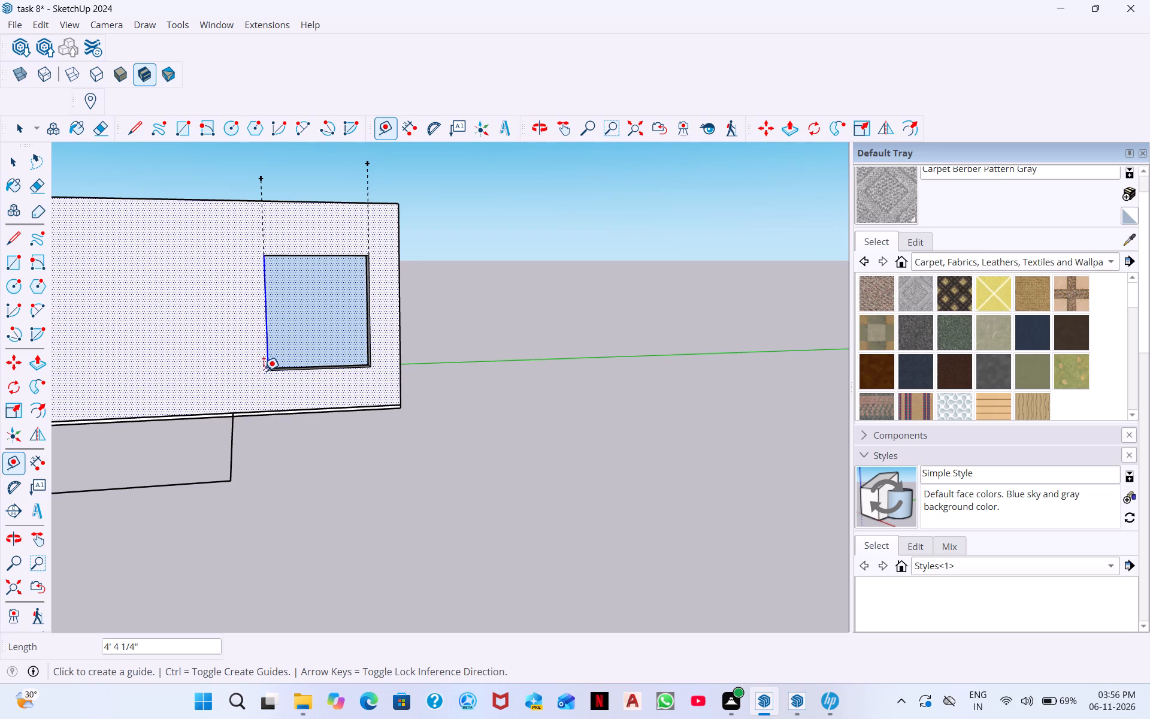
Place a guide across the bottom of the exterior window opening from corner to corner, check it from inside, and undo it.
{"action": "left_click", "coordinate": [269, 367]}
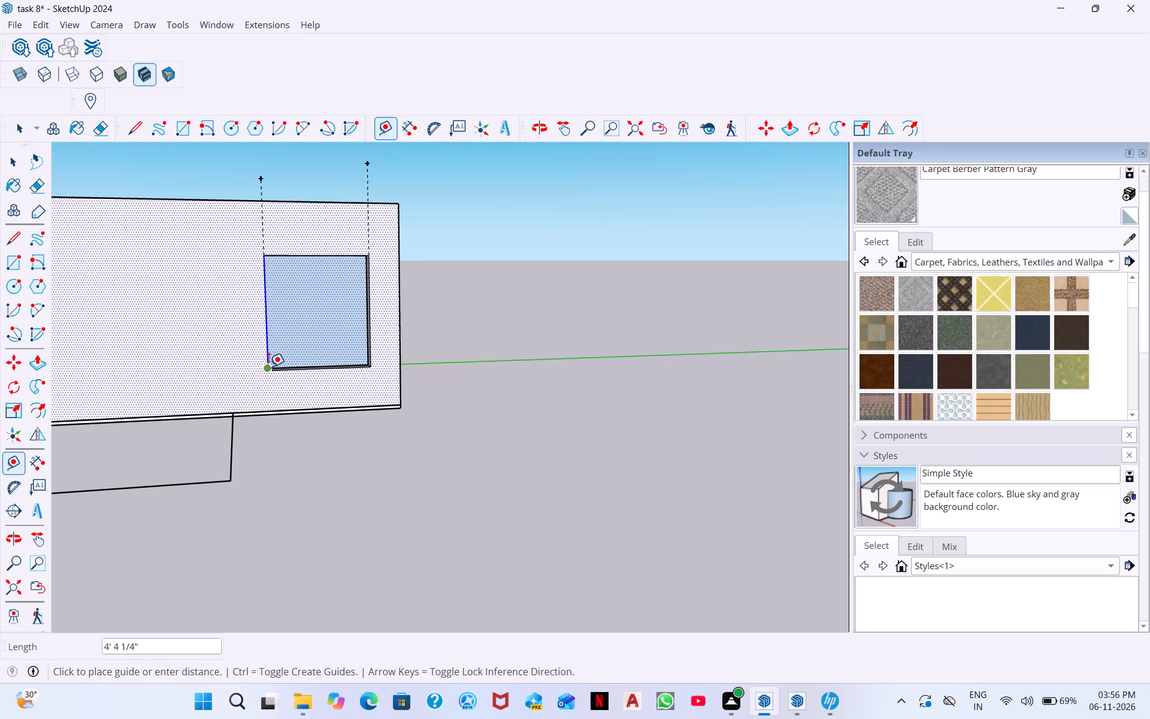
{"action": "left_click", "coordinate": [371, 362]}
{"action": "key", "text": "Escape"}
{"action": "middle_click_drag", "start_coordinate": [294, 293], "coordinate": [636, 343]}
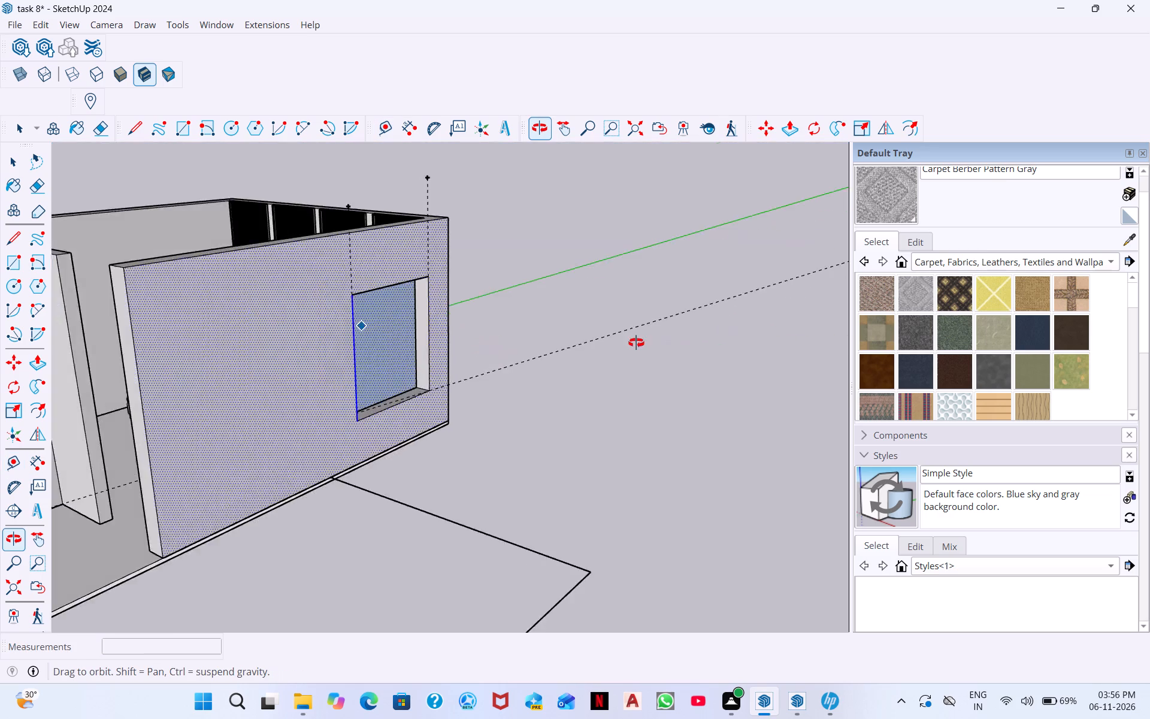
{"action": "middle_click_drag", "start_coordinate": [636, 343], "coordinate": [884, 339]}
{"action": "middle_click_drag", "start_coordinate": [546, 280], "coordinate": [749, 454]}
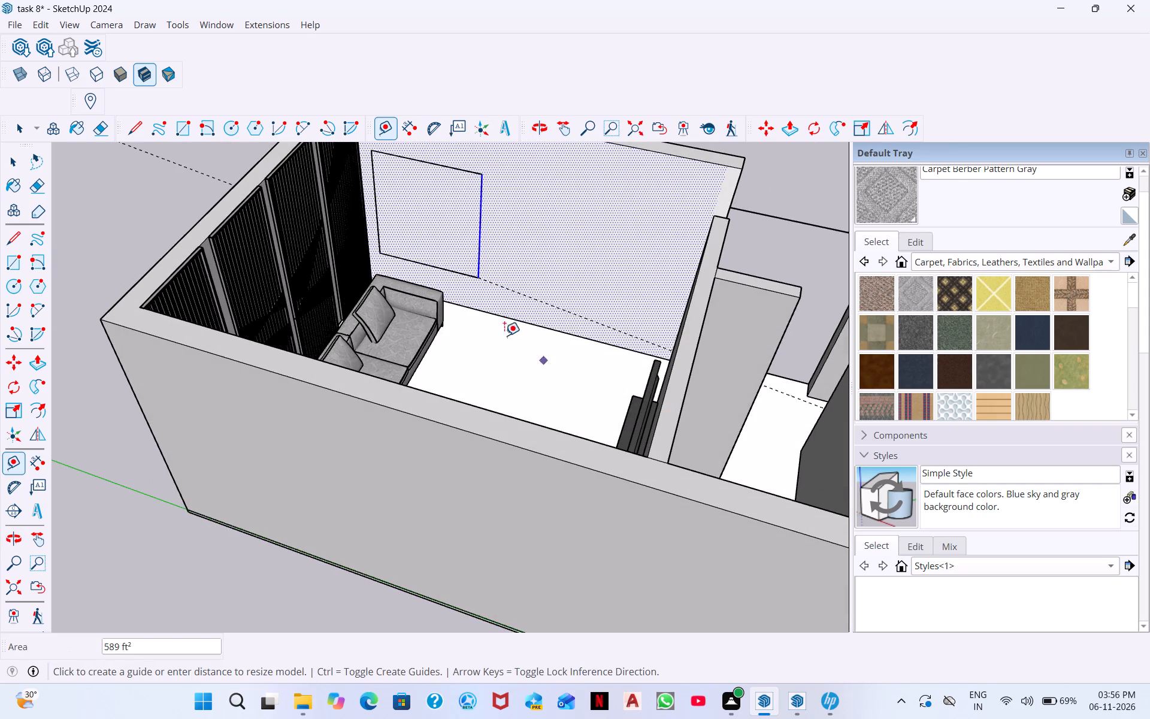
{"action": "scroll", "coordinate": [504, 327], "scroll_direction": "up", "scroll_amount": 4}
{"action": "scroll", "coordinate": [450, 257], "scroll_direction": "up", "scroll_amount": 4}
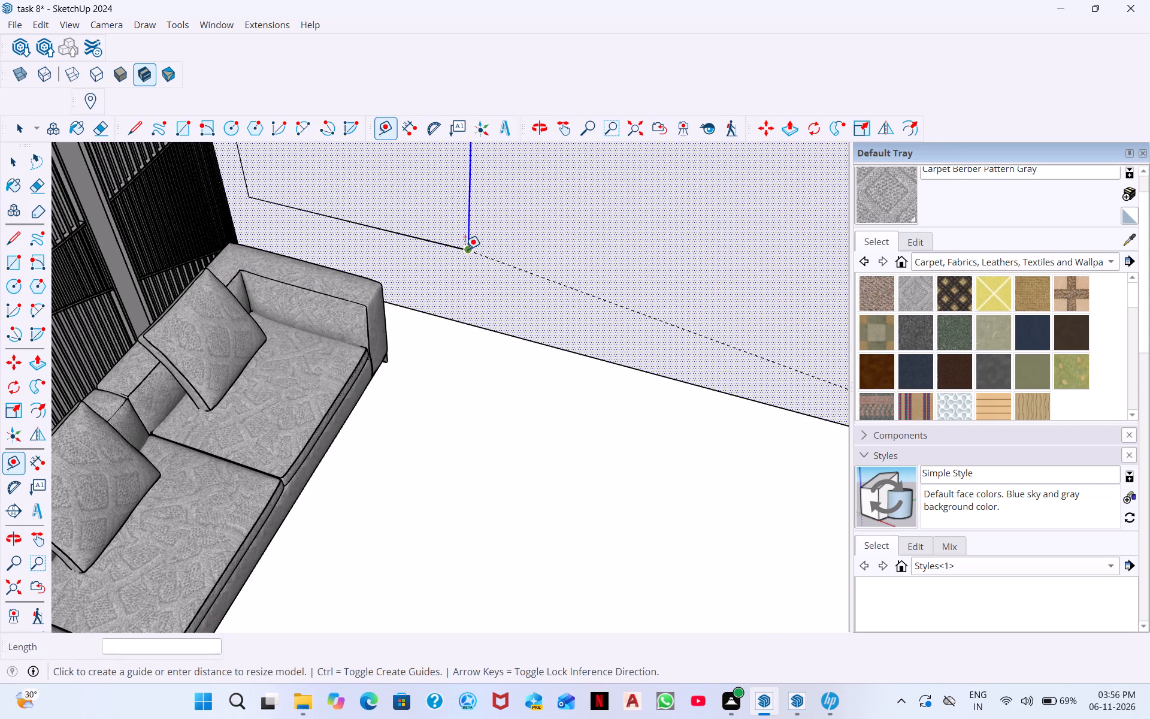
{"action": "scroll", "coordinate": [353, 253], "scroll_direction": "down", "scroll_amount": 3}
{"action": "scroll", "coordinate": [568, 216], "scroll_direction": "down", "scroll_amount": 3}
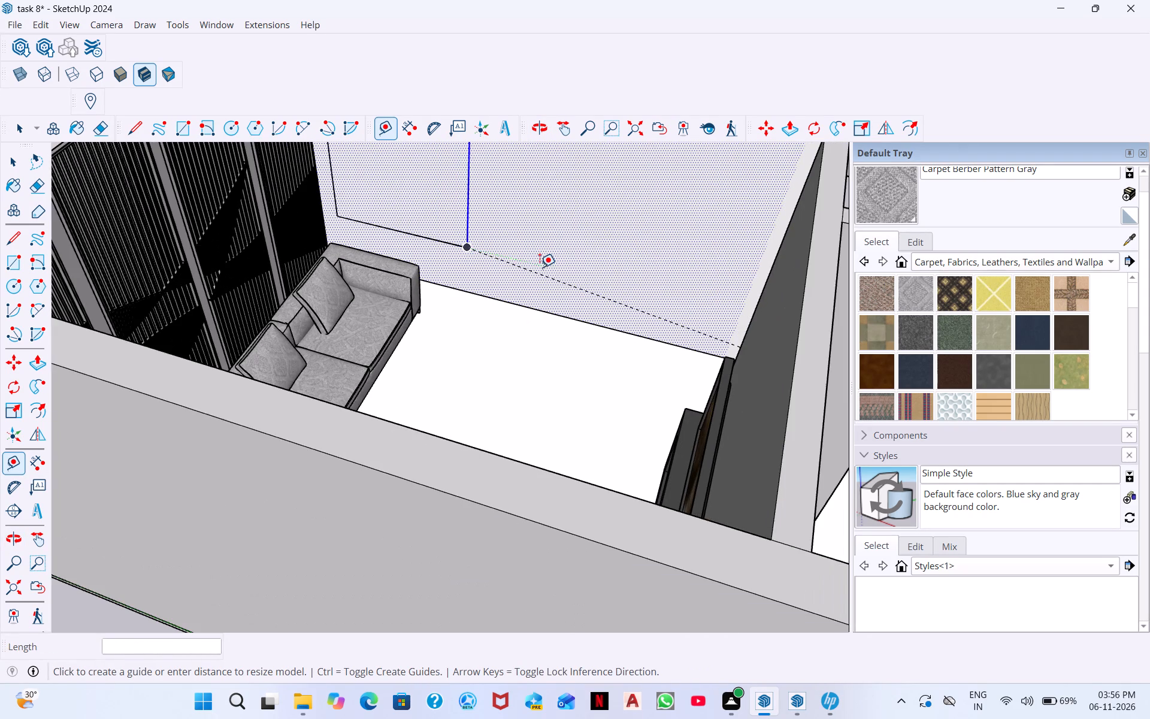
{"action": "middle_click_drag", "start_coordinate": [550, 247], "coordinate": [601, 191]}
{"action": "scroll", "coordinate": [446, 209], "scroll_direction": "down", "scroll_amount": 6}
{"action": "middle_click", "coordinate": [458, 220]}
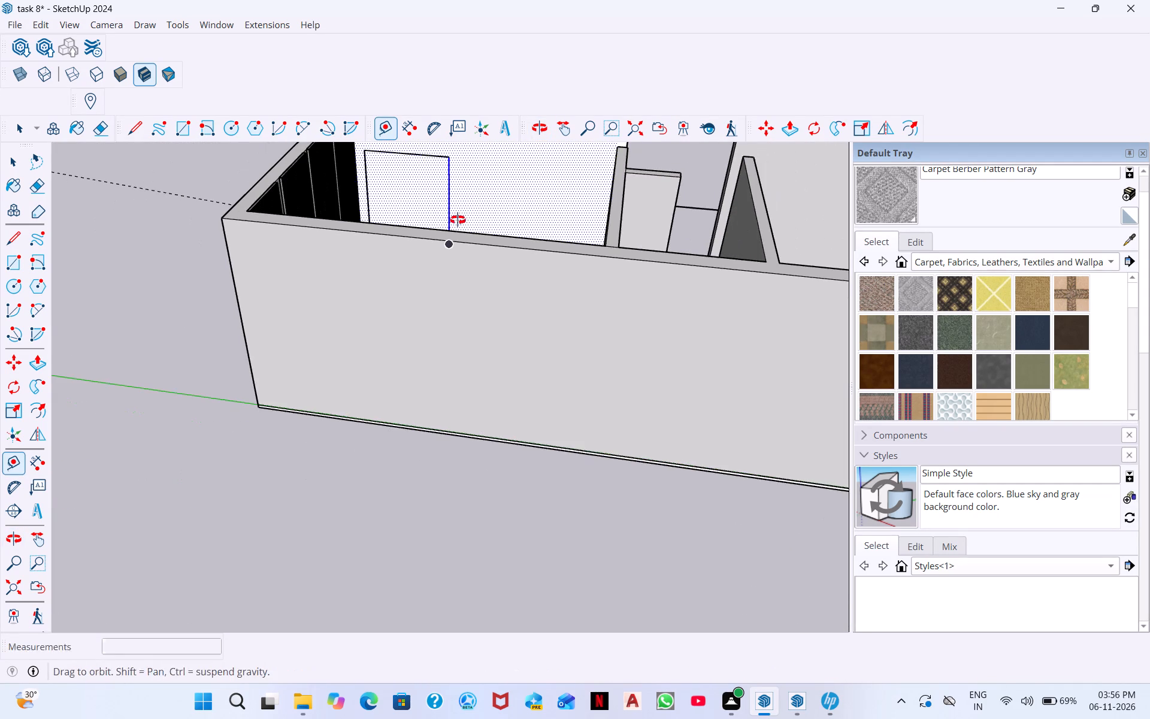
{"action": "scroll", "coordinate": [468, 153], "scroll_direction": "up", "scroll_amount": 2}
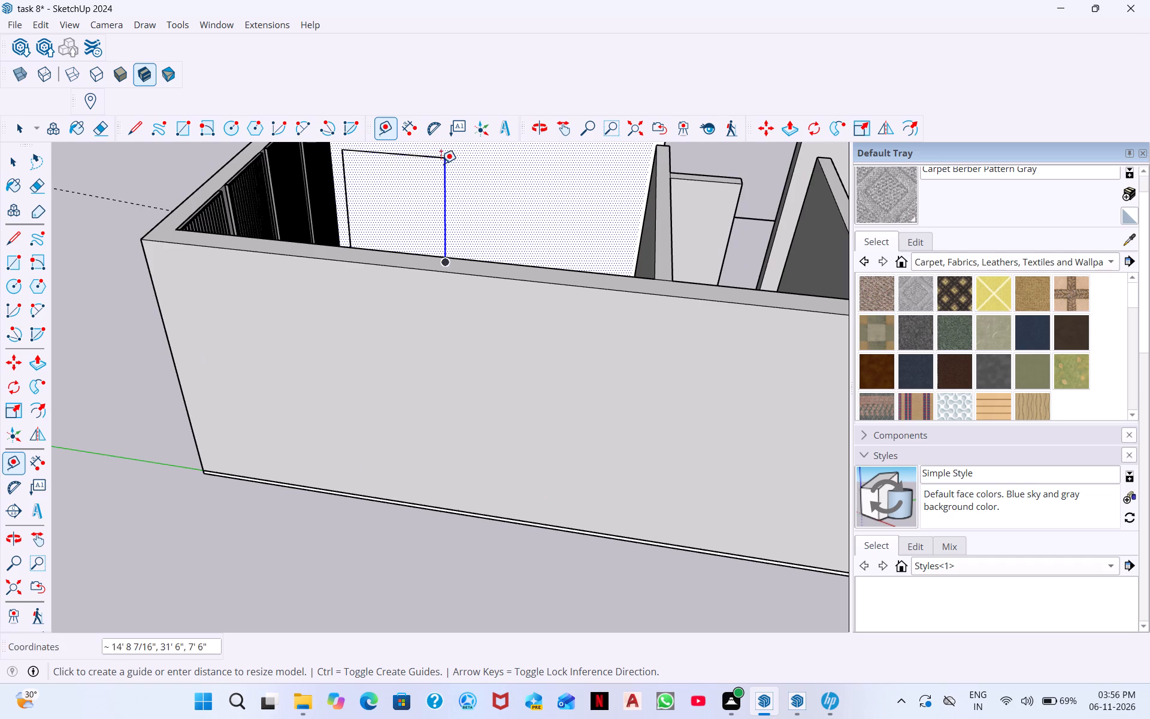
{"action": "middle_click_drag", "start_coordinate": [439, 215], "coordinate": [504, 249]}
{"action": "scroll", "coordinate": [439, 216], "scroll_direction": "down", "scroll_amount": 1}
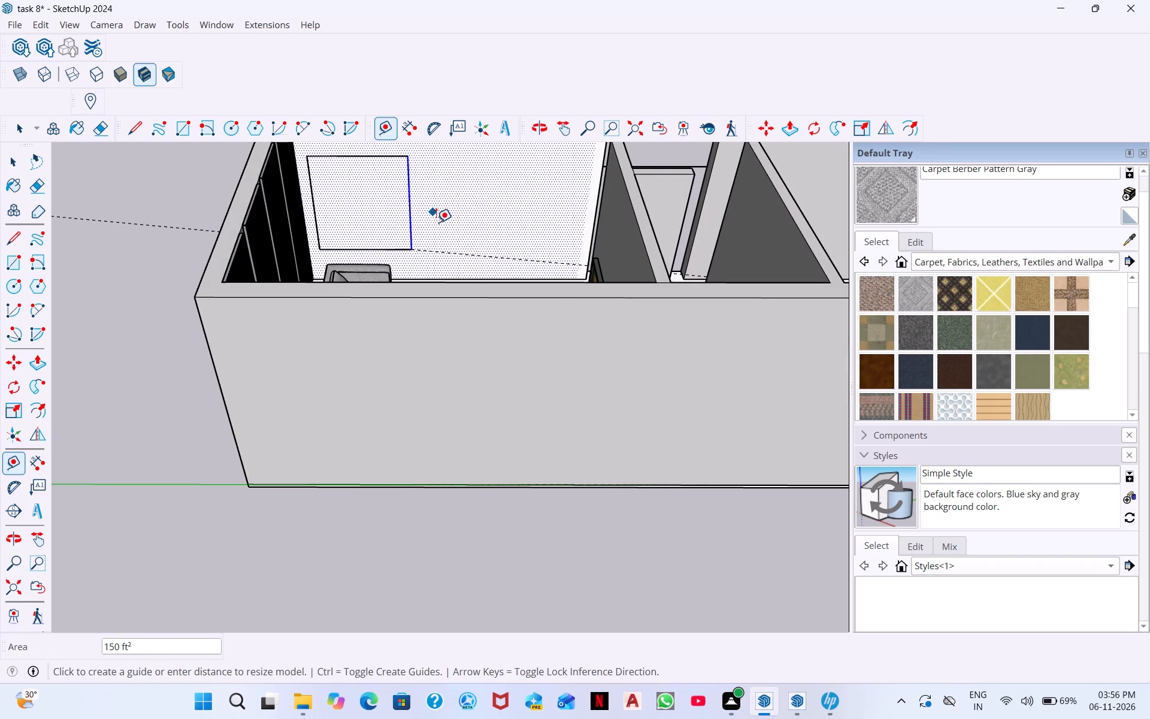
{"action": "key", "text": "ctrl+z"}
Draw lines about 9 11/16" across the wall top, up from the inner outline's corner nearest the slatted panels, and 5' along the top edge.
{"action": "middle_click_drag", "start_coordinate": [419, 244], "coordinate": [430, 374]}
{"action": "scroll", "coordinate": [394, 234], "scroll_direction": "down", "scroll_amount": 1}
{"action": "middle_click_drag", "start_coordinate": [394, 234], "coordinate": [389, 85]}
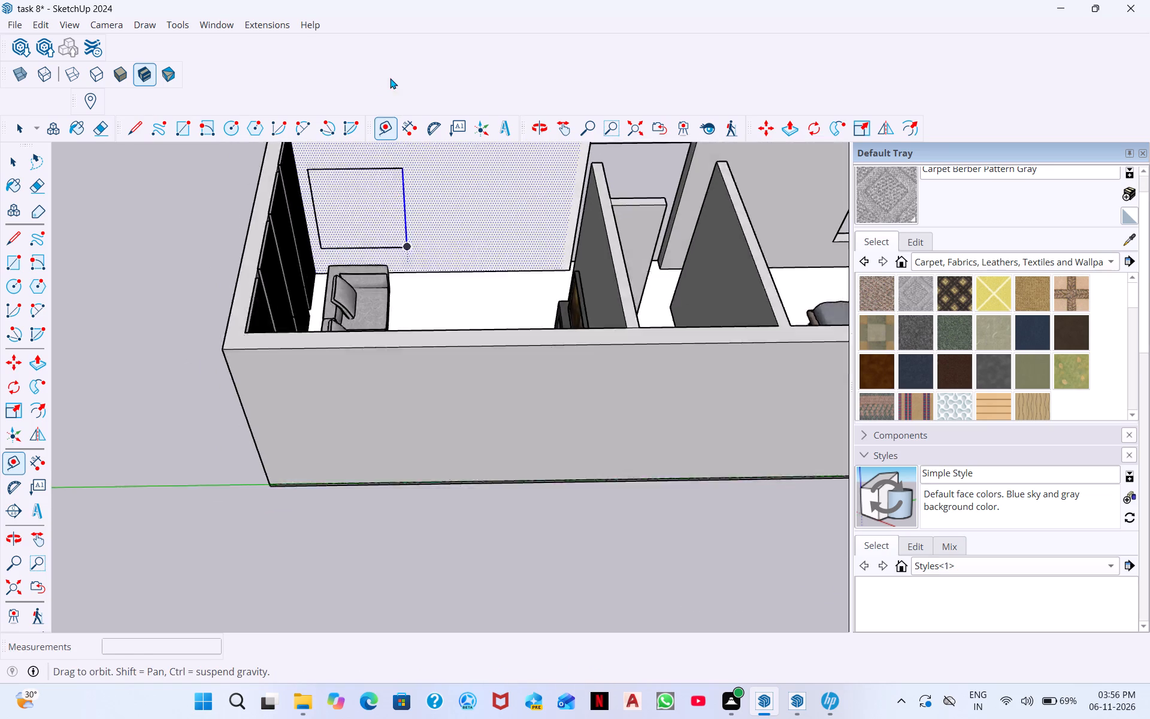
{"action": "middle_click_drag", "start_coordinate": [355, 209], "coordinate": [362, 141]}
{"action": "scroll", "coordinate": [370, 186], "scroll_direction": "up", "scroll_amount": 2}
{"action": "scroll", "coordinate": [376, 199], "scroll_direction": "down", "scroll_amount": 2}
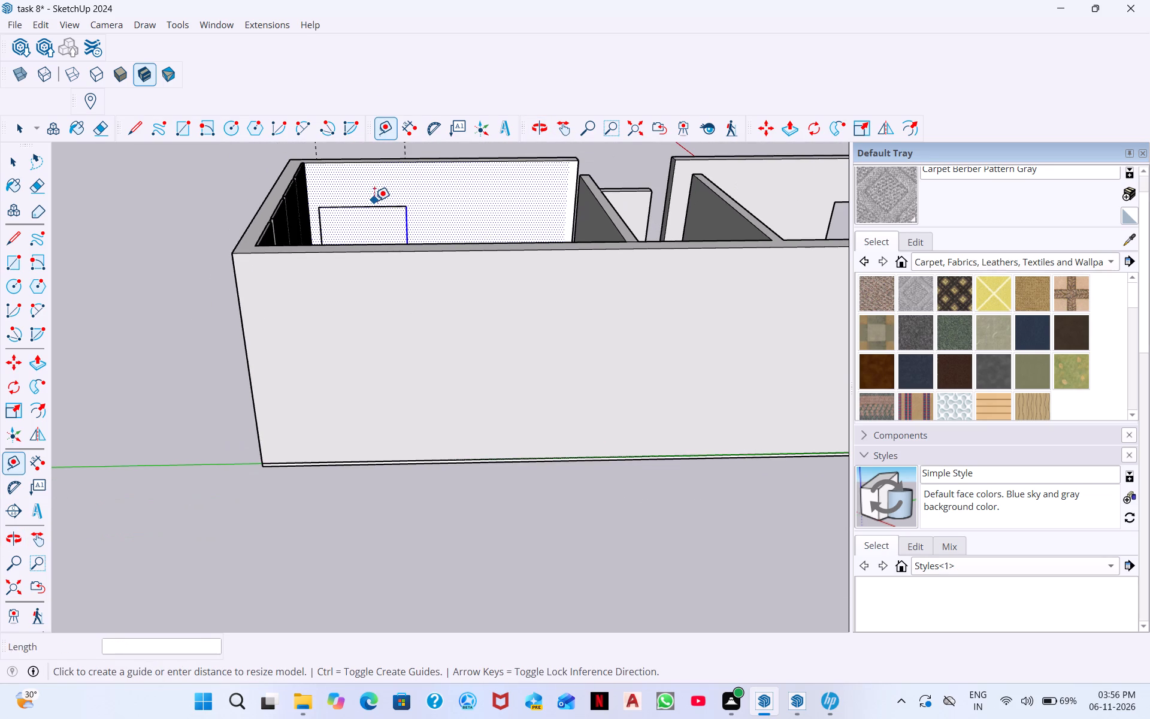
{"action": "left_click", "coordinate": [145, 134]}
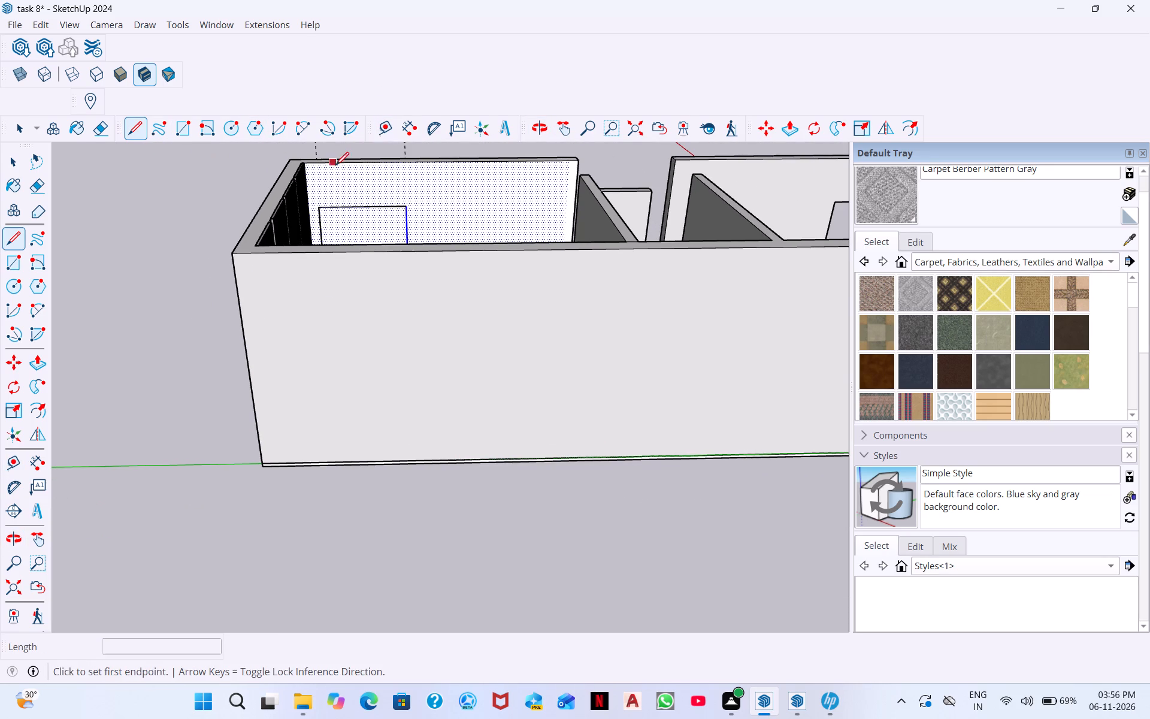
{"action": "scroll", "coordinate": [314, 156], "scroll_direction": "up", "scroll_amount": 8}
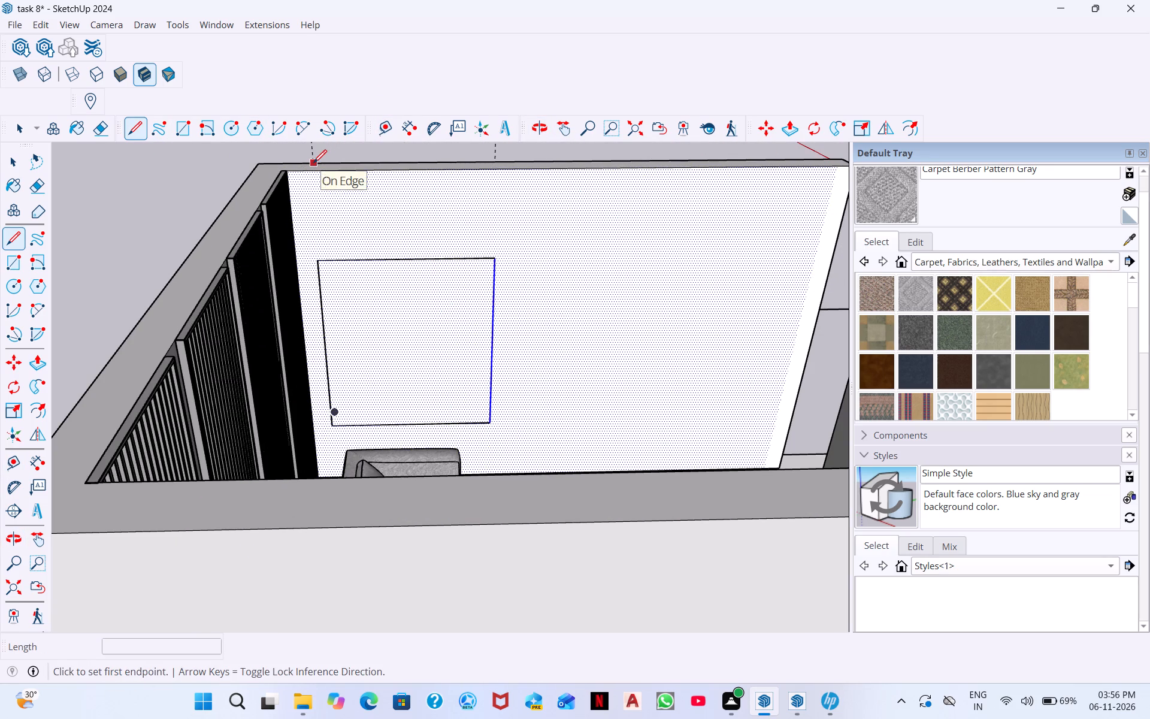
{"action": "left_click", "coordinate": [313, 163]}
{"action": "left_click", "coordinate": [313, 173]}
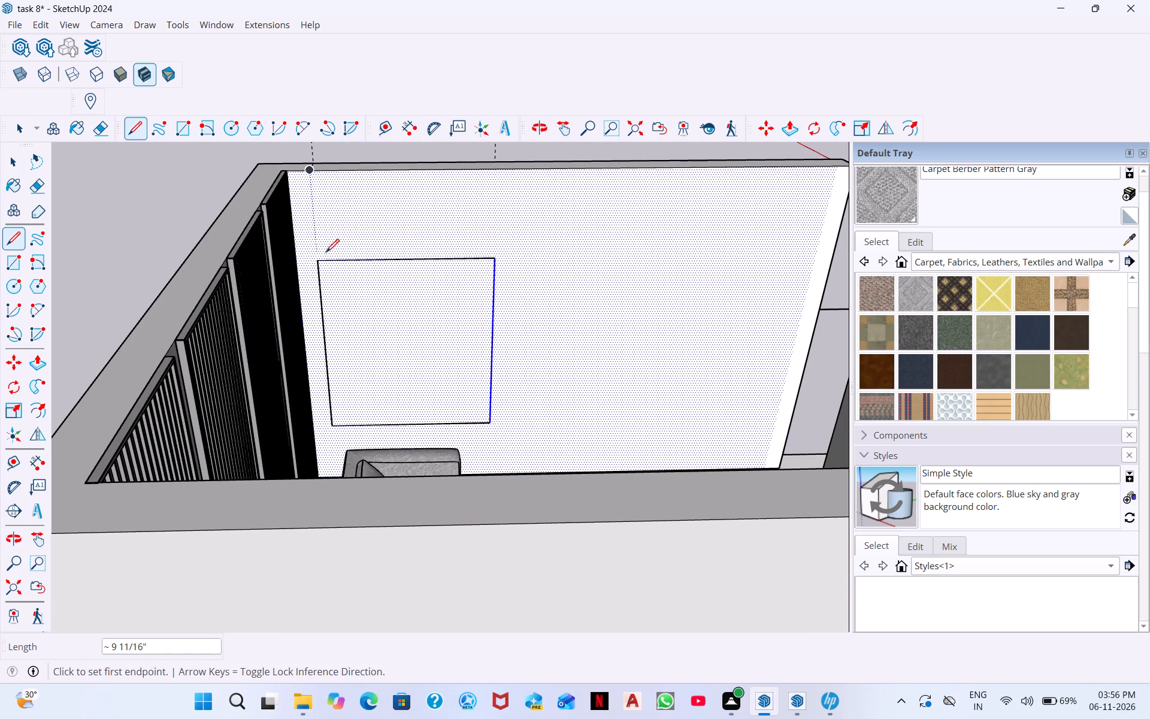
{"action": "left_click", "coordinate": [316, 262]}
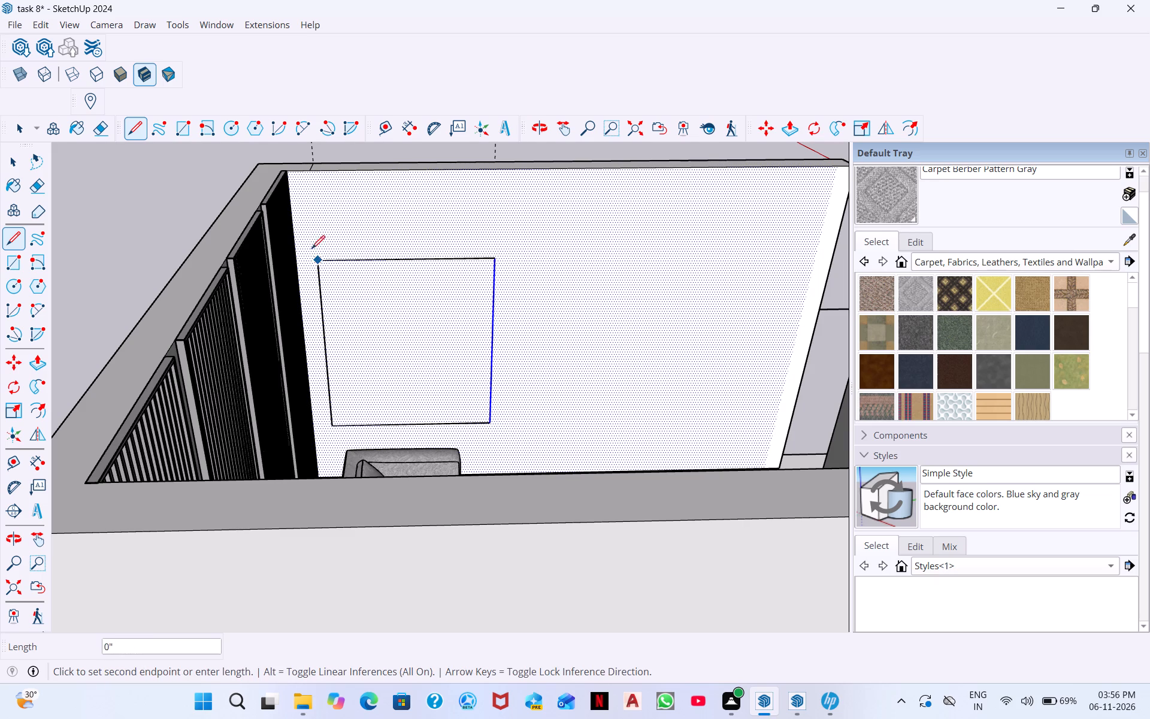
{"action": "left_click", "coordinate": [311, 172]}
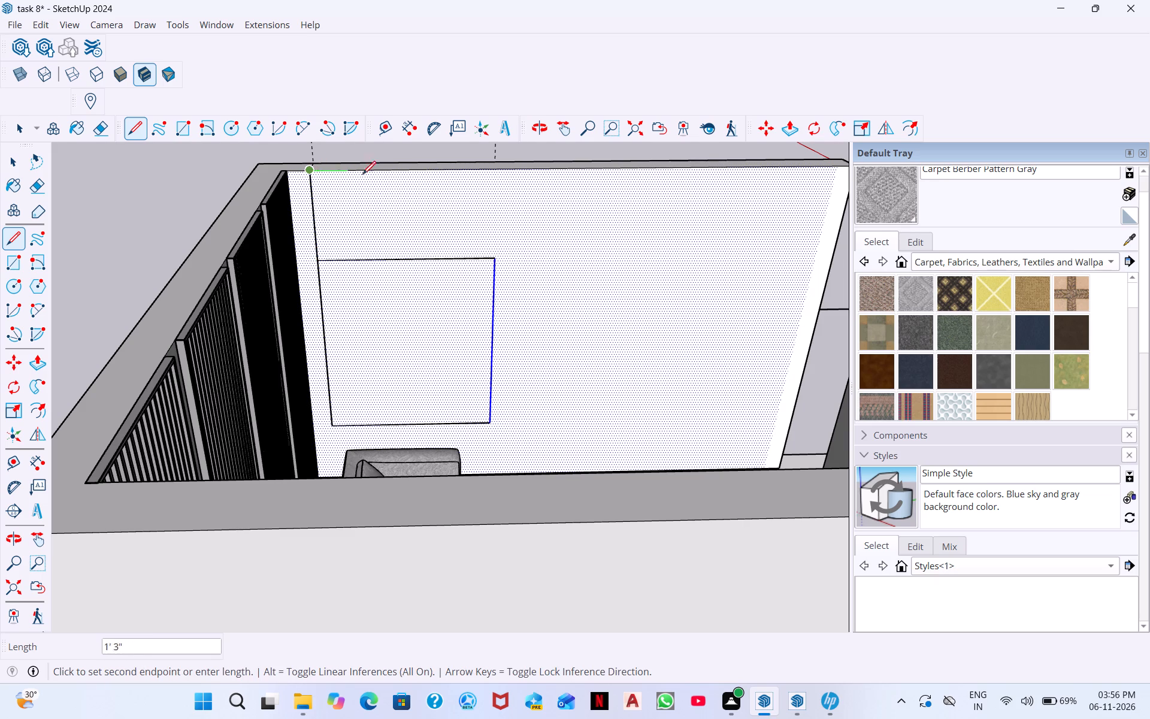
{"action": "left_click", "coordinate": [493, 170]}
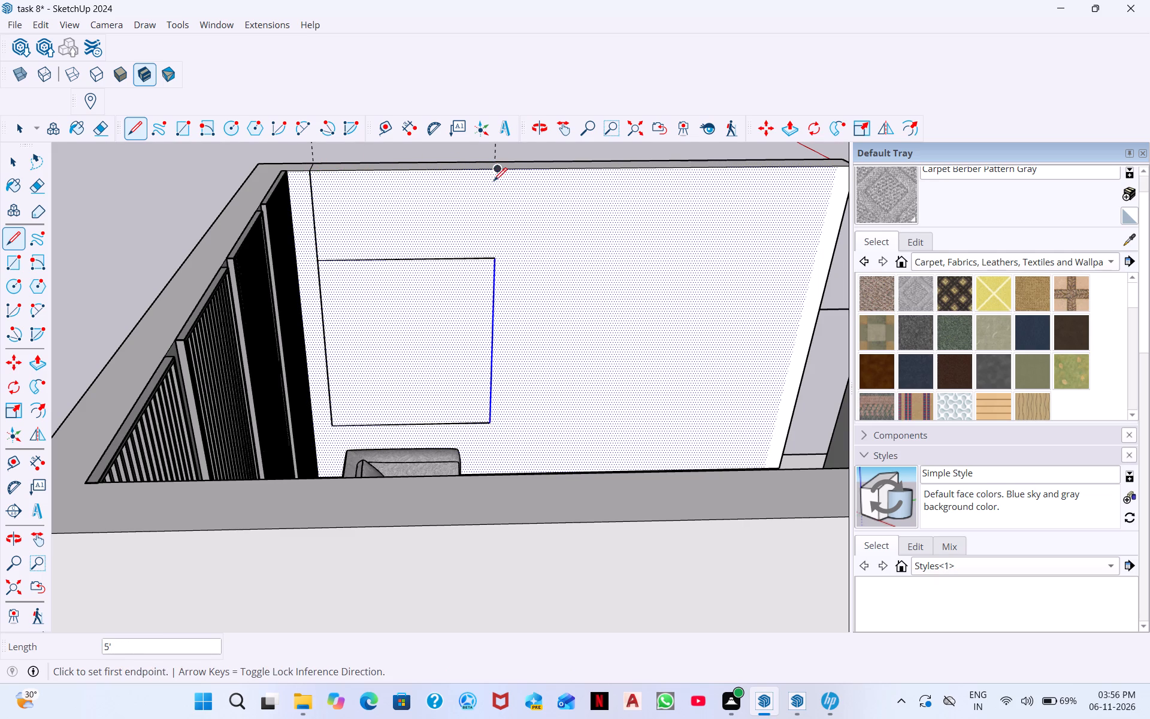
Draw a 9 5/8" line outward from the inner outline's other top corner and a 2' 6" line between that corner and the wall top.
{"action": "left_click", "coordinate": [497, 256]}
{"action": "left_click", "coordinate": [523, 260]}
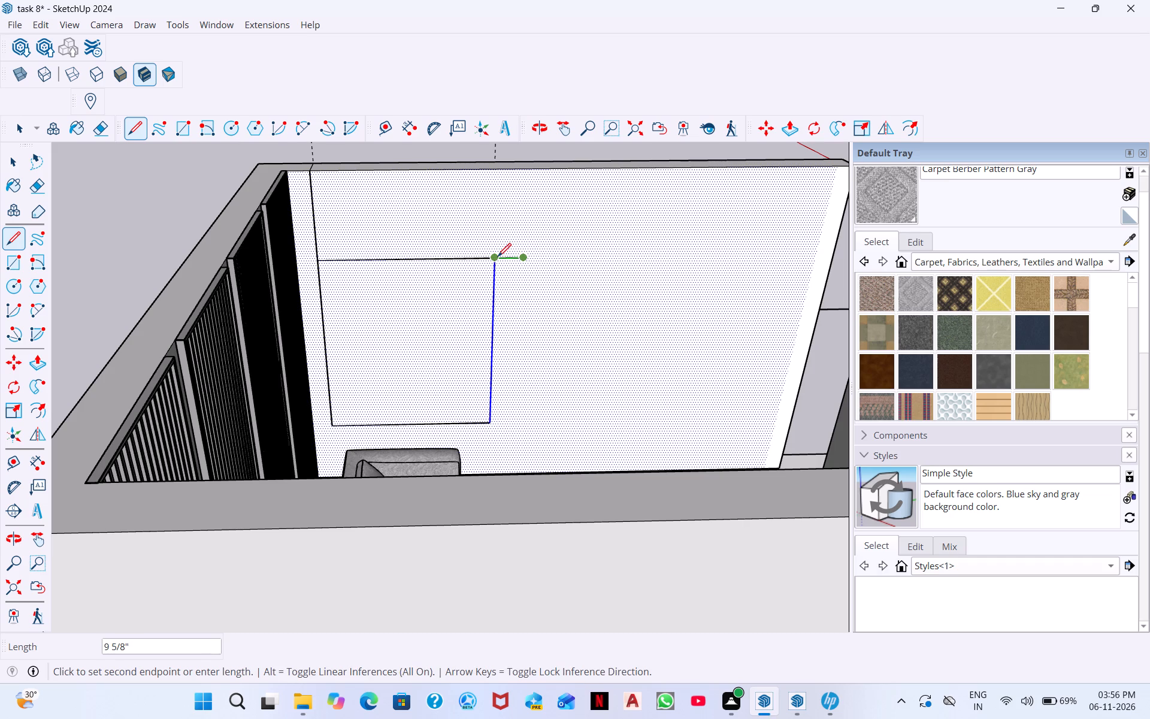
{"action": "left_click", "coordinate": [498, 256]}
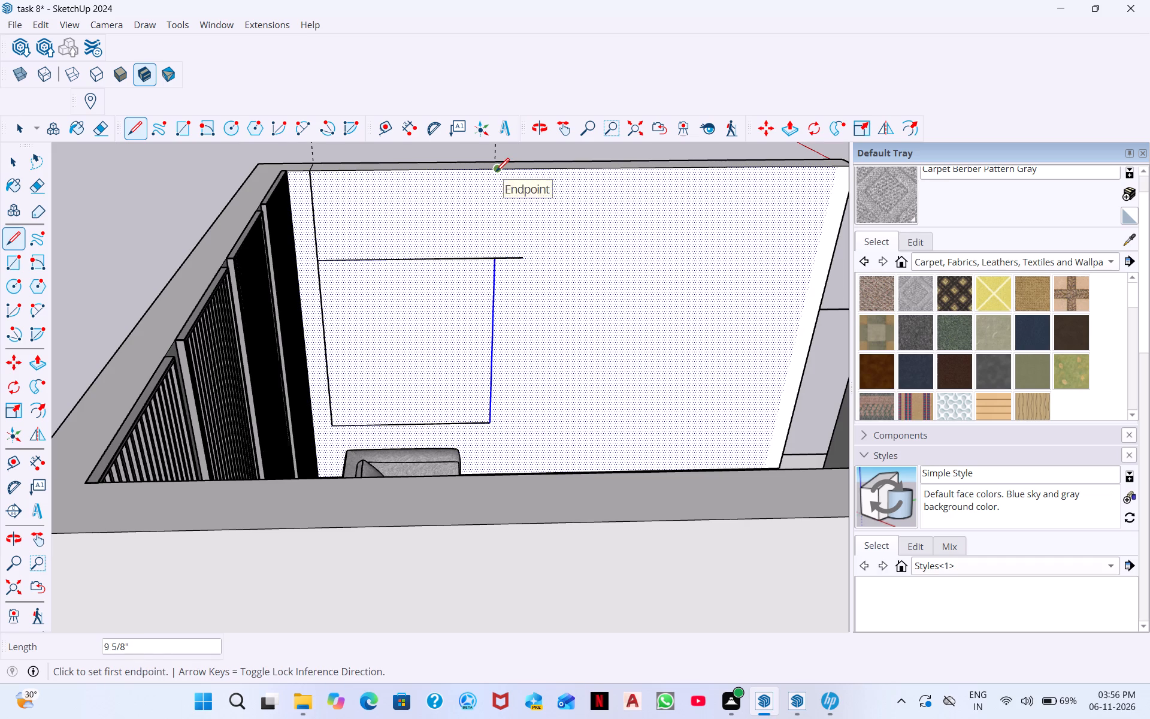
{"action": "left_click", "coordinate": [496, 171]}
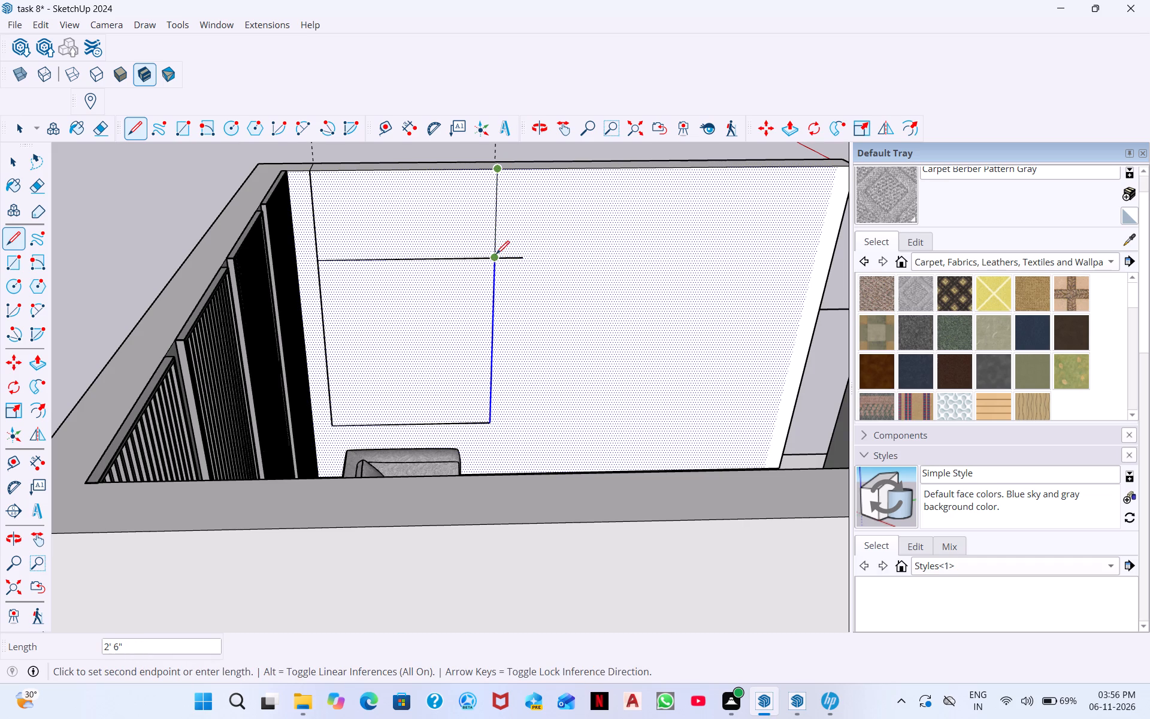
{"action": "left_click", "coordinate": [494, 256]}
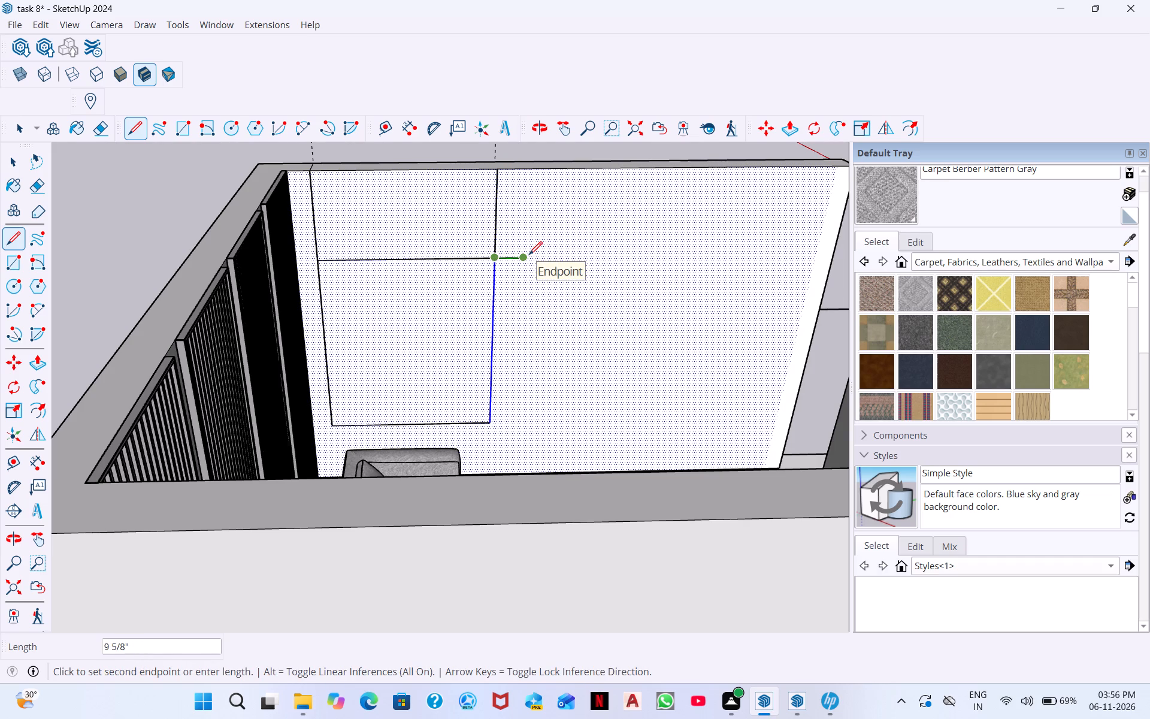
{"action": "key", "text": "Escape"}
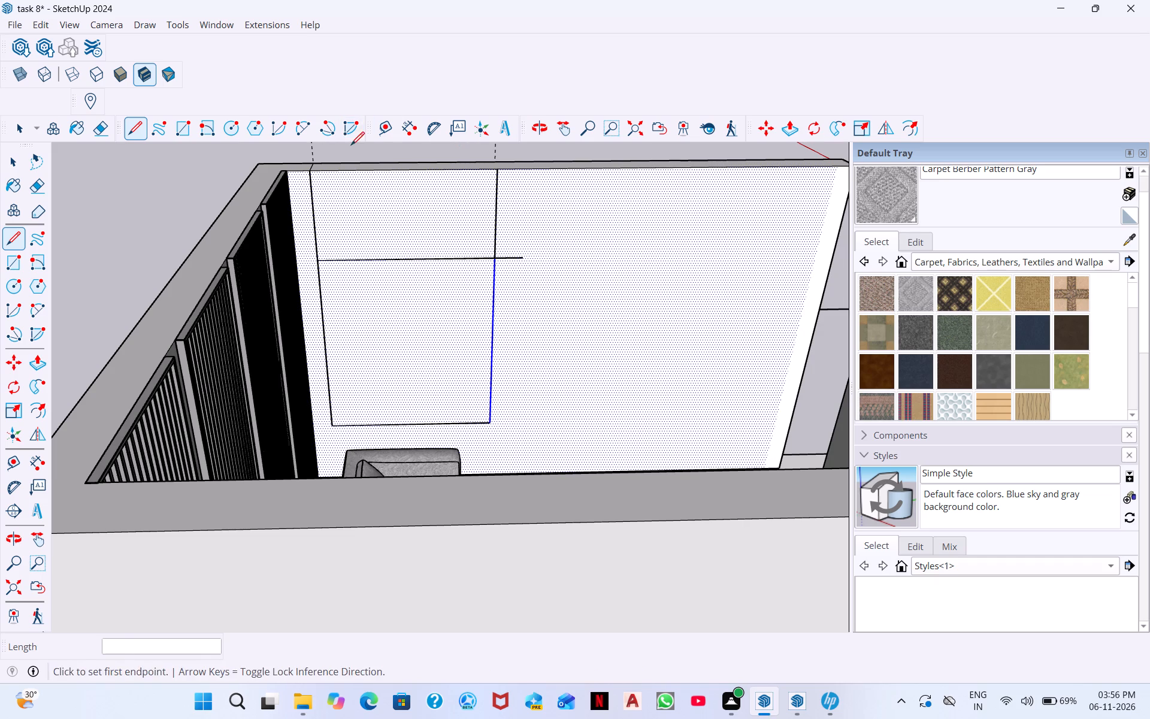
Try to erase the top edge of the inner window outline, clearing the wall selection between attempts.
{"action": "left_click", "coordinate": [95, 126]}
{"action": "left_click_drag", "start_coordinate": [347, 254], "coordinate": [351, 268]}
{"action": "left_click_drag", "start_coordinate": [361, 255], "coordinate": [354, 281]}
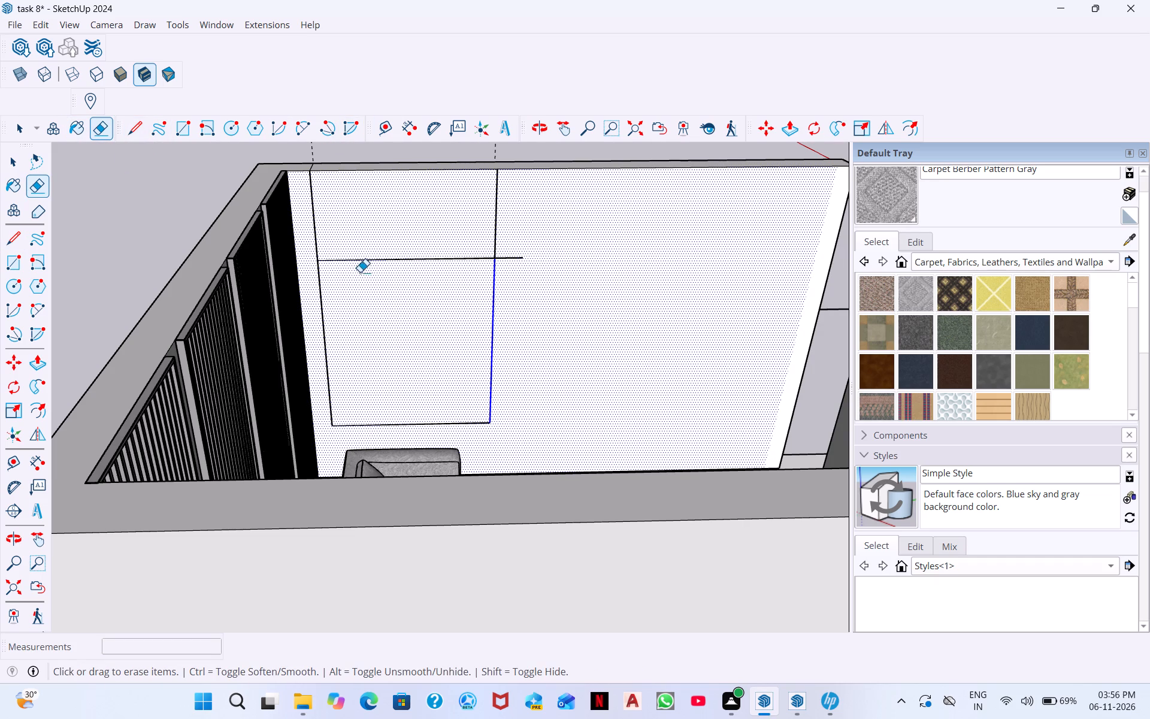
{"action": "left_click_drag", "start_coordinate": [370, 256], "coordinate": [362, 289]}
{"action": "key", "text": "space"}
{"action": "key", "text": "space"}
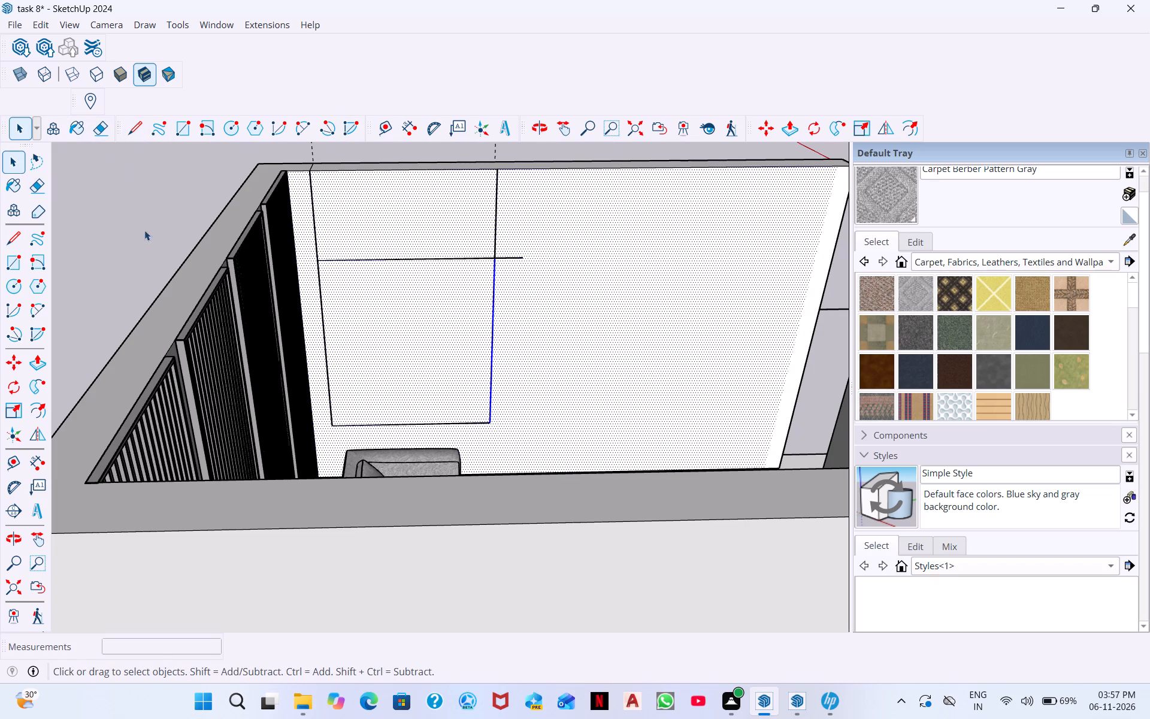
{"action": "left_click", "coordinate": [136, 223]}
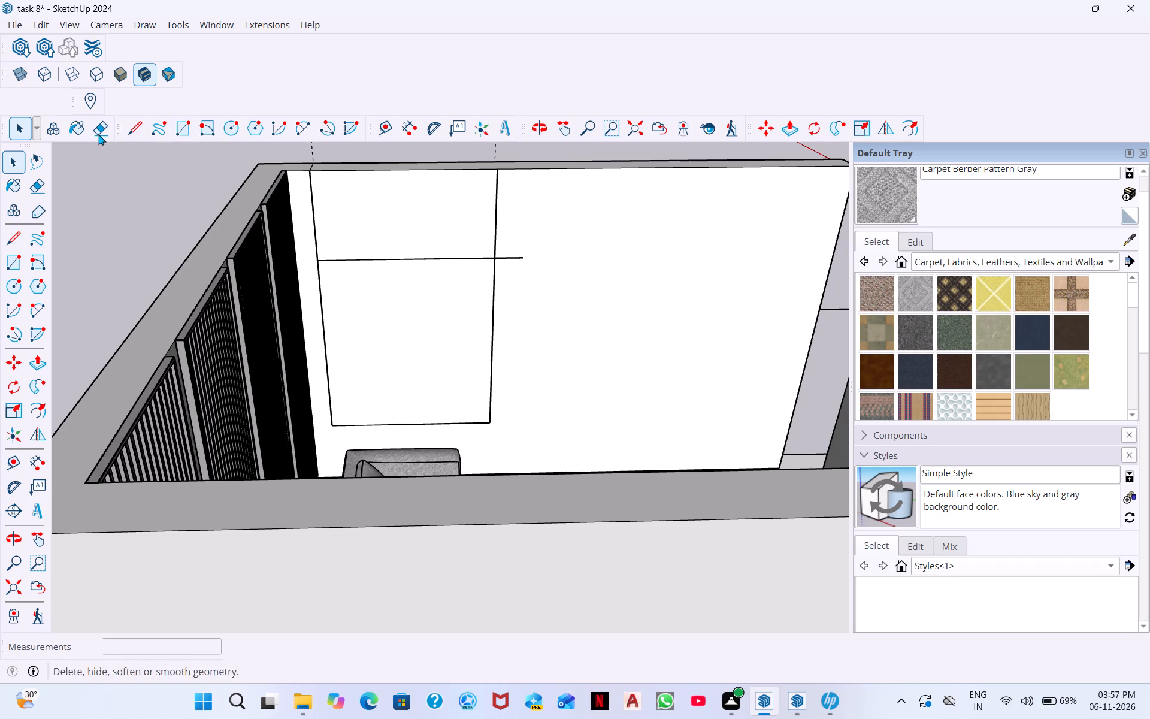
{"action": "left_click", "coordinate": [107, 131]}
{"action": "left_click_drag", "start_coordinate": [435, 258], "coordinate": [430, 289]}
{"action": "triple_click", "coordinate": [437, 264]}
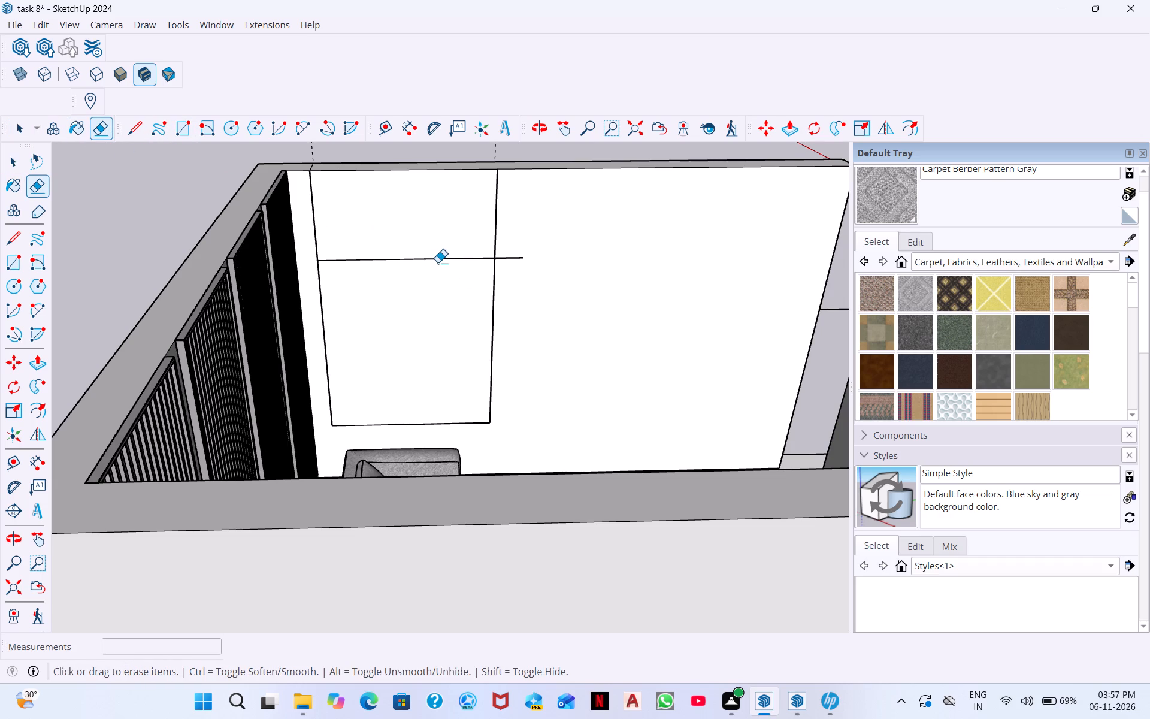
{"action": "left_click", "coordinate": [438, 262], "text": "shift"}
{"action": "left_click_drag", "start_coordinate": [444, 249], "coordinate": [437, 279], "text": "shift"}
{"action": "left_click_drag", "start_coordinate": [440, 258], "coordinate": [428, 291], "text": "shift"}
Hide the inner window outline's vertical edge farthest from the slatted panels with the Eraser.
{"action": "left_click_drag", "start_coordinate": [326, 316], "coordinate": [326, 322], "text": "shift"}
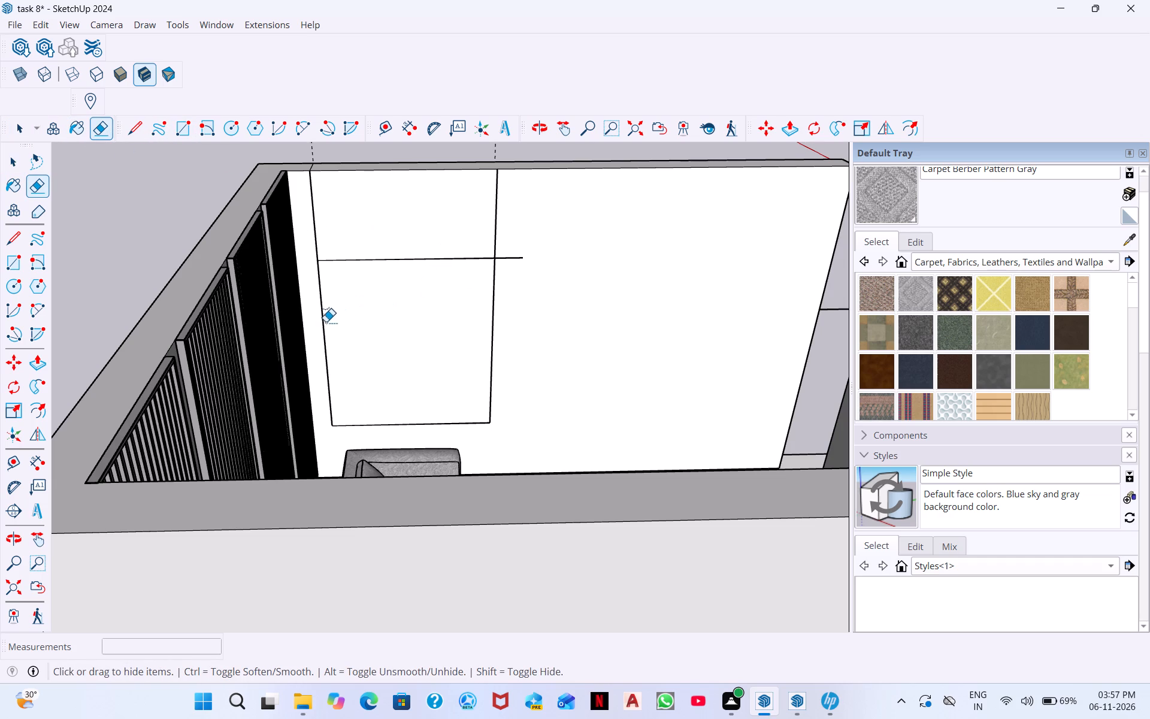
{"action": "left_click_drag", "start_coordinate": [326, 322], "coordinate": [326, 328], "text": "shift"}
{"action": "left_click_drag", "start_coordinate": [326, 328], "coordinate": [352, 334], "text": "shift"}
{"action": "left_click_drag", "start_coordinate": [509, 346], "coordinate": [364, 370], "text": "shift"}
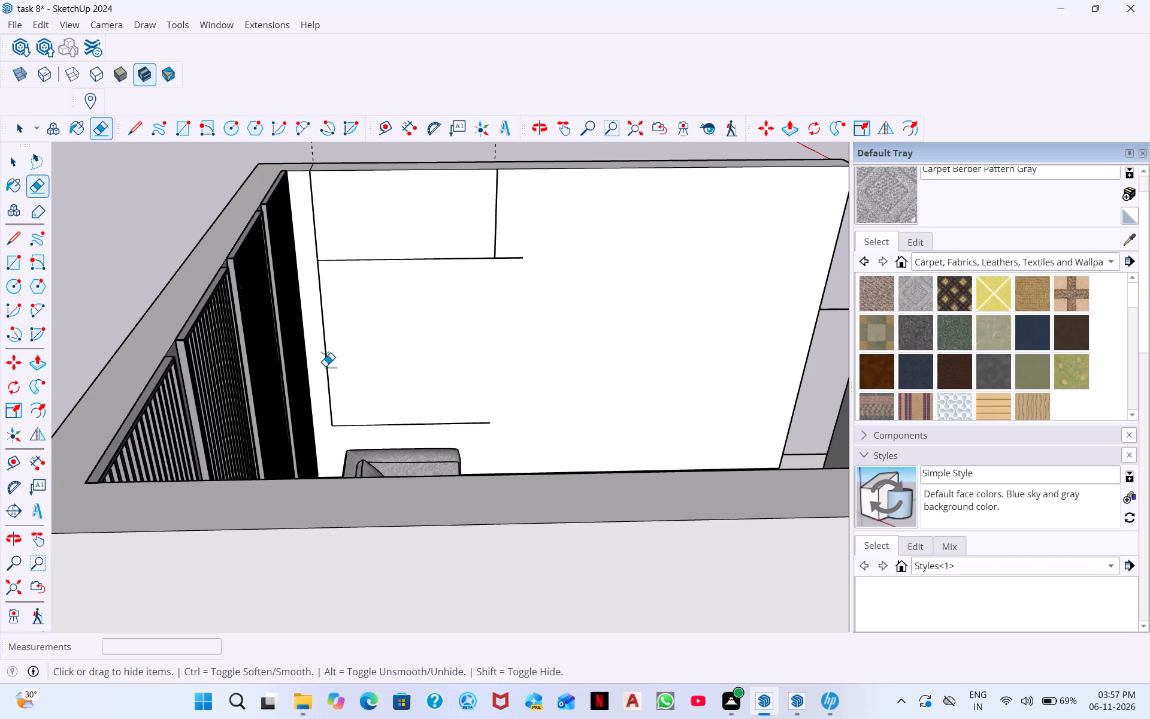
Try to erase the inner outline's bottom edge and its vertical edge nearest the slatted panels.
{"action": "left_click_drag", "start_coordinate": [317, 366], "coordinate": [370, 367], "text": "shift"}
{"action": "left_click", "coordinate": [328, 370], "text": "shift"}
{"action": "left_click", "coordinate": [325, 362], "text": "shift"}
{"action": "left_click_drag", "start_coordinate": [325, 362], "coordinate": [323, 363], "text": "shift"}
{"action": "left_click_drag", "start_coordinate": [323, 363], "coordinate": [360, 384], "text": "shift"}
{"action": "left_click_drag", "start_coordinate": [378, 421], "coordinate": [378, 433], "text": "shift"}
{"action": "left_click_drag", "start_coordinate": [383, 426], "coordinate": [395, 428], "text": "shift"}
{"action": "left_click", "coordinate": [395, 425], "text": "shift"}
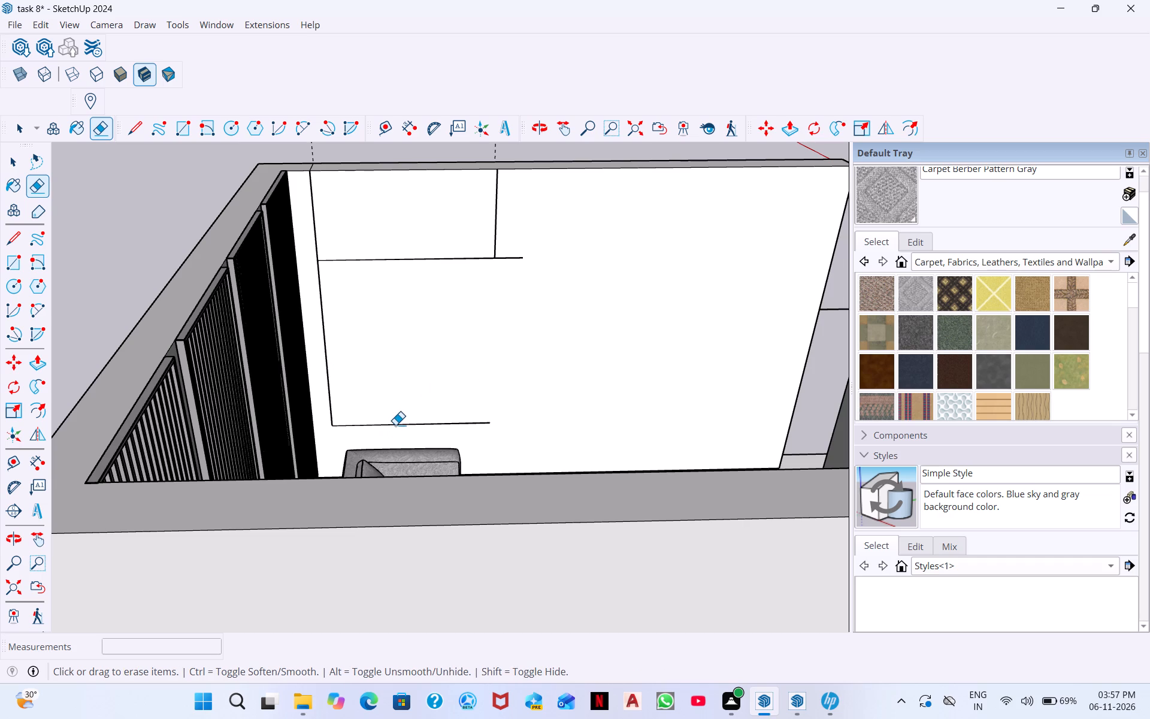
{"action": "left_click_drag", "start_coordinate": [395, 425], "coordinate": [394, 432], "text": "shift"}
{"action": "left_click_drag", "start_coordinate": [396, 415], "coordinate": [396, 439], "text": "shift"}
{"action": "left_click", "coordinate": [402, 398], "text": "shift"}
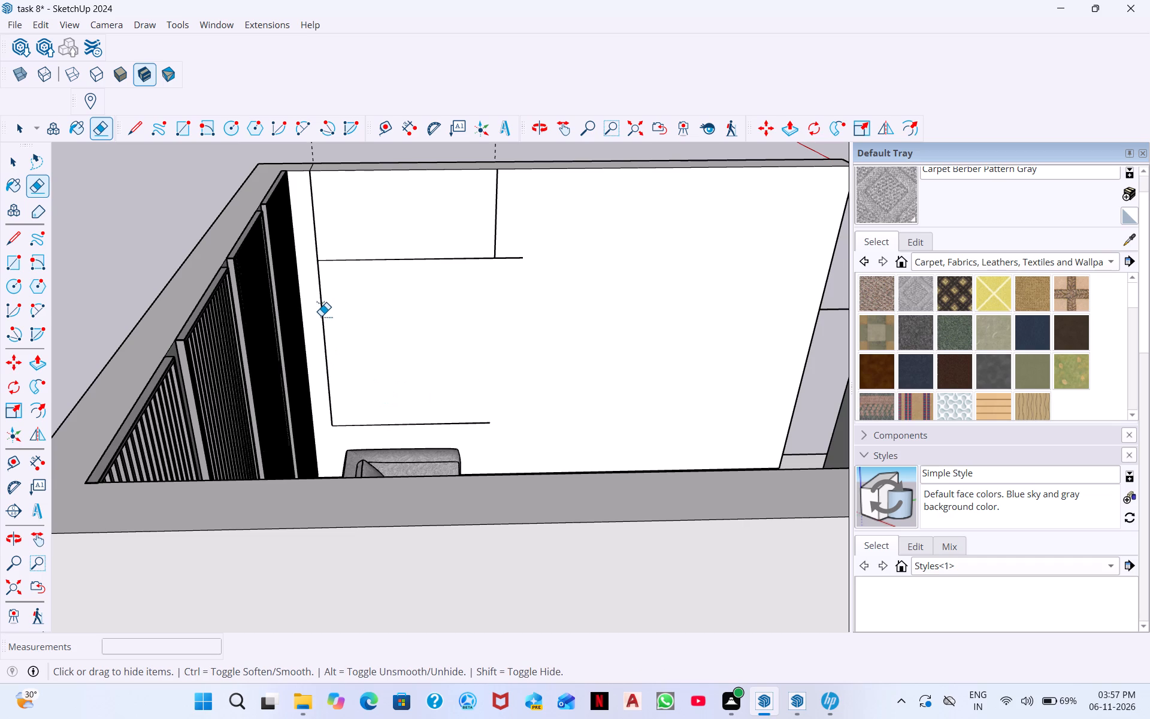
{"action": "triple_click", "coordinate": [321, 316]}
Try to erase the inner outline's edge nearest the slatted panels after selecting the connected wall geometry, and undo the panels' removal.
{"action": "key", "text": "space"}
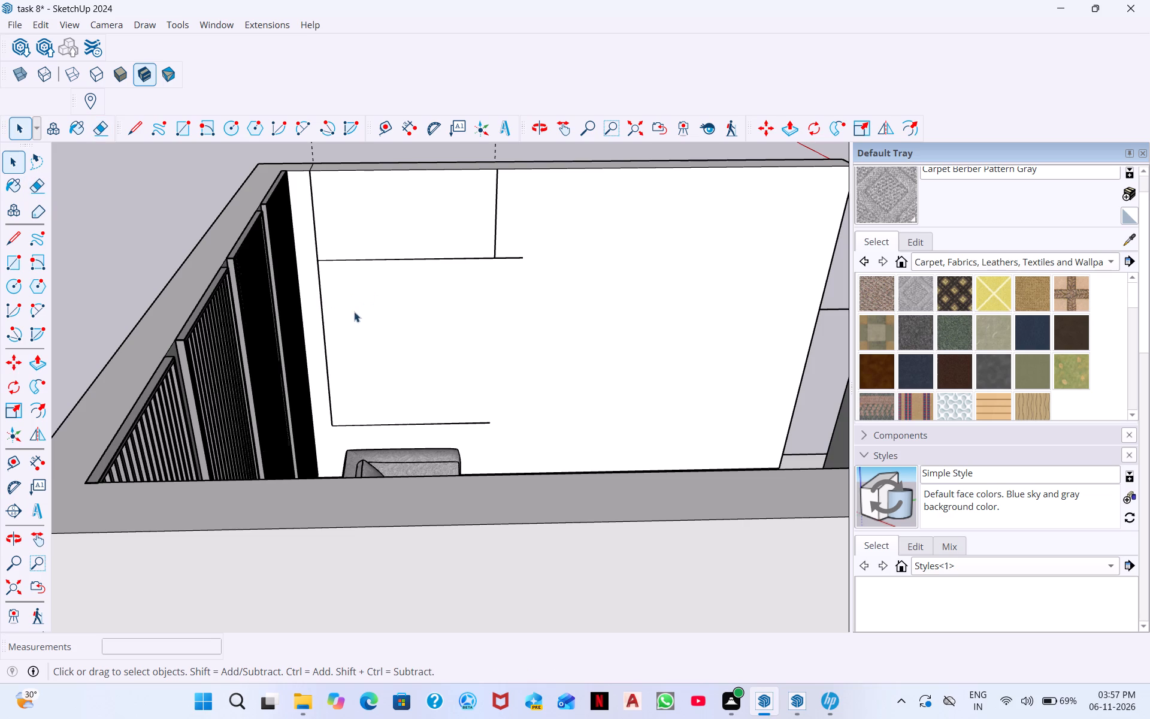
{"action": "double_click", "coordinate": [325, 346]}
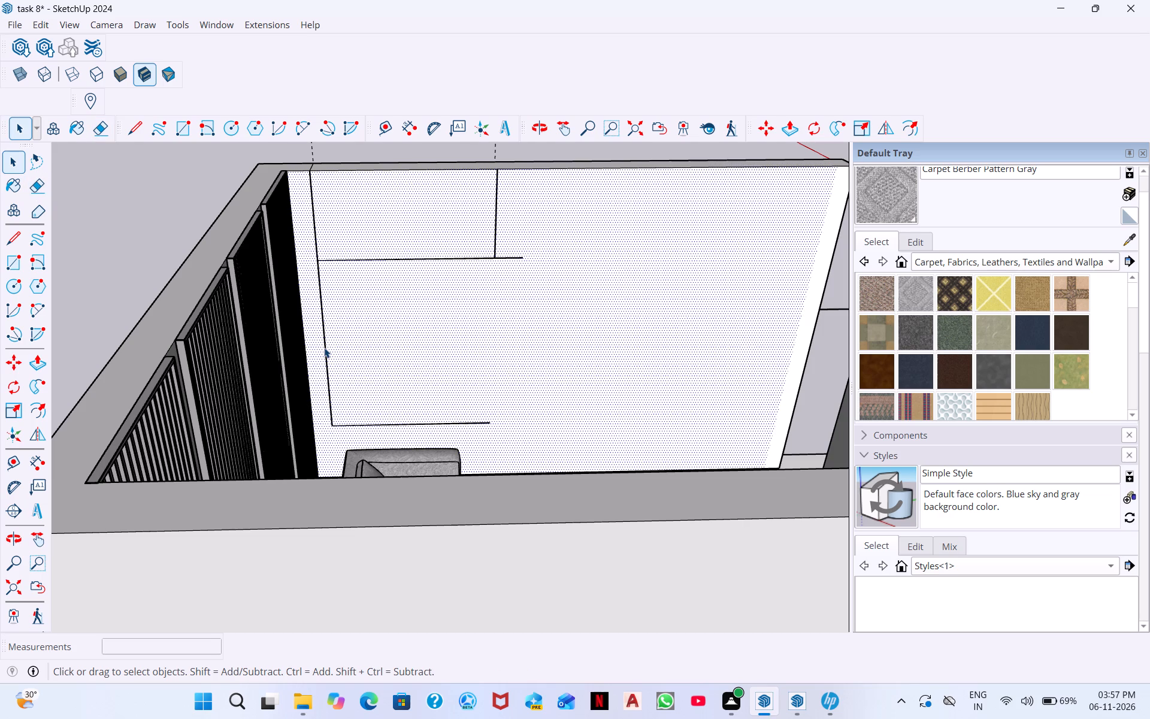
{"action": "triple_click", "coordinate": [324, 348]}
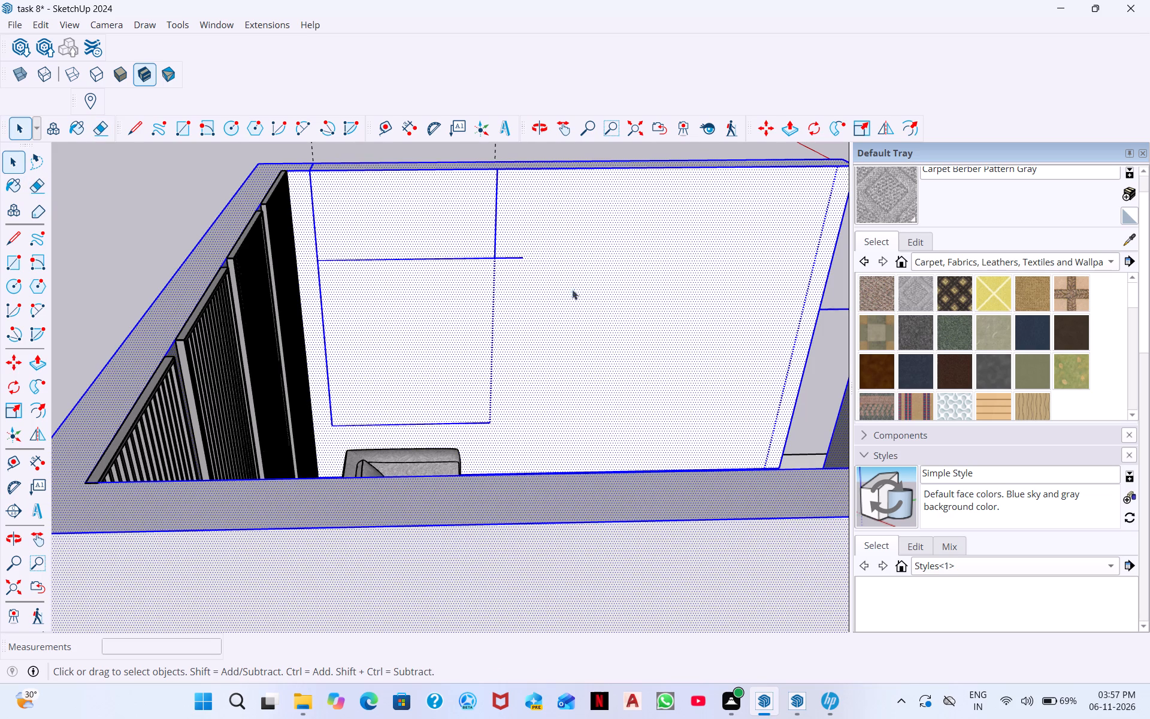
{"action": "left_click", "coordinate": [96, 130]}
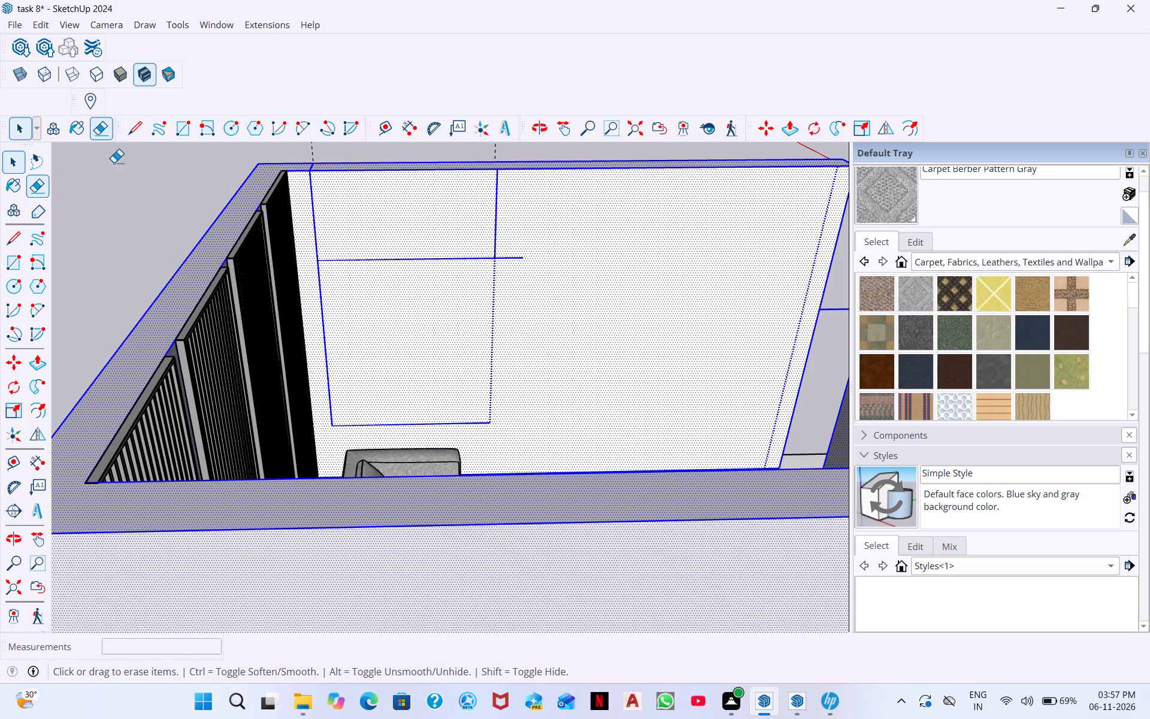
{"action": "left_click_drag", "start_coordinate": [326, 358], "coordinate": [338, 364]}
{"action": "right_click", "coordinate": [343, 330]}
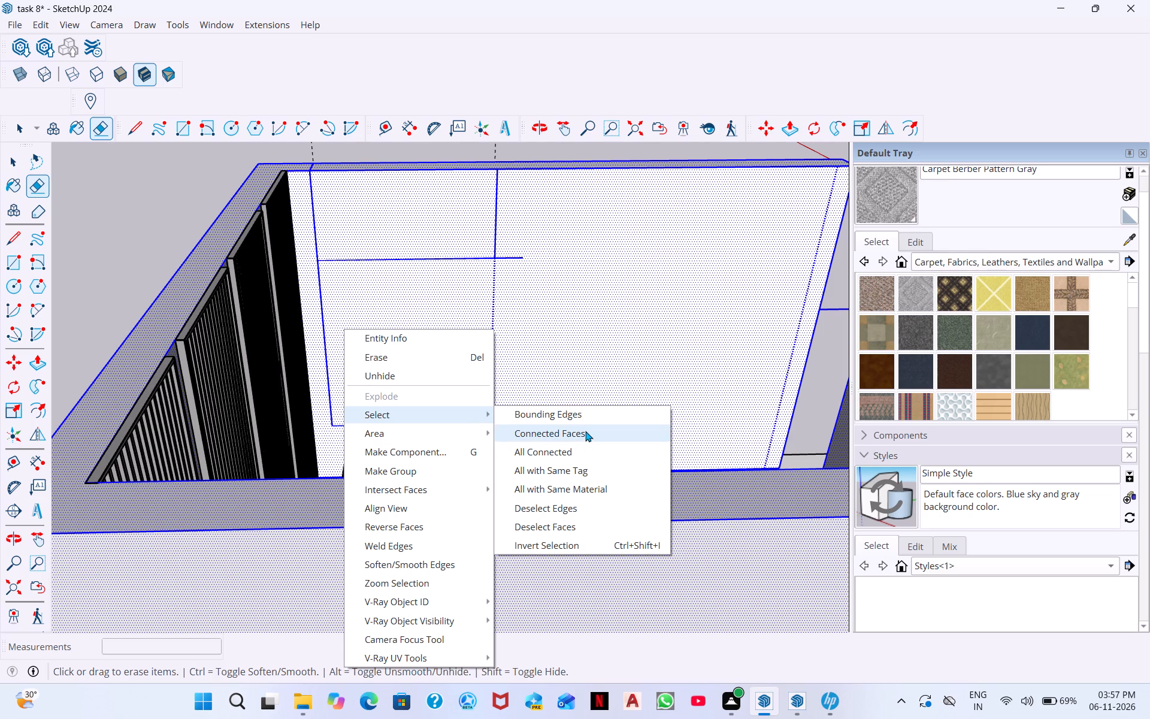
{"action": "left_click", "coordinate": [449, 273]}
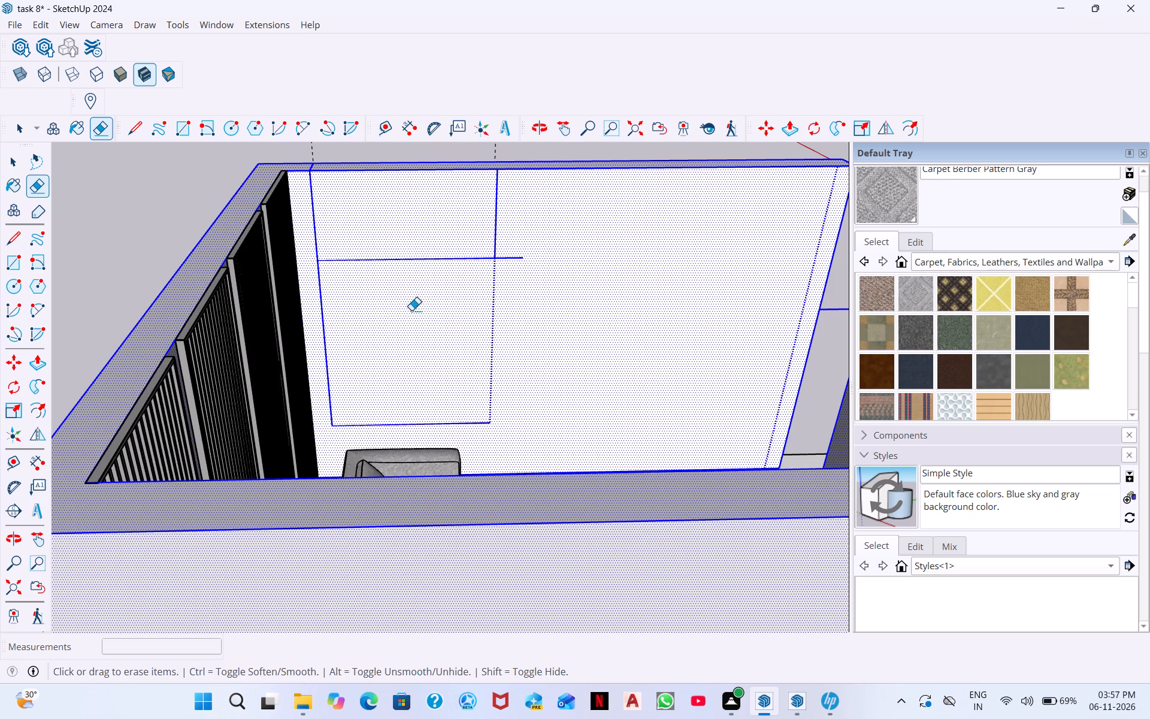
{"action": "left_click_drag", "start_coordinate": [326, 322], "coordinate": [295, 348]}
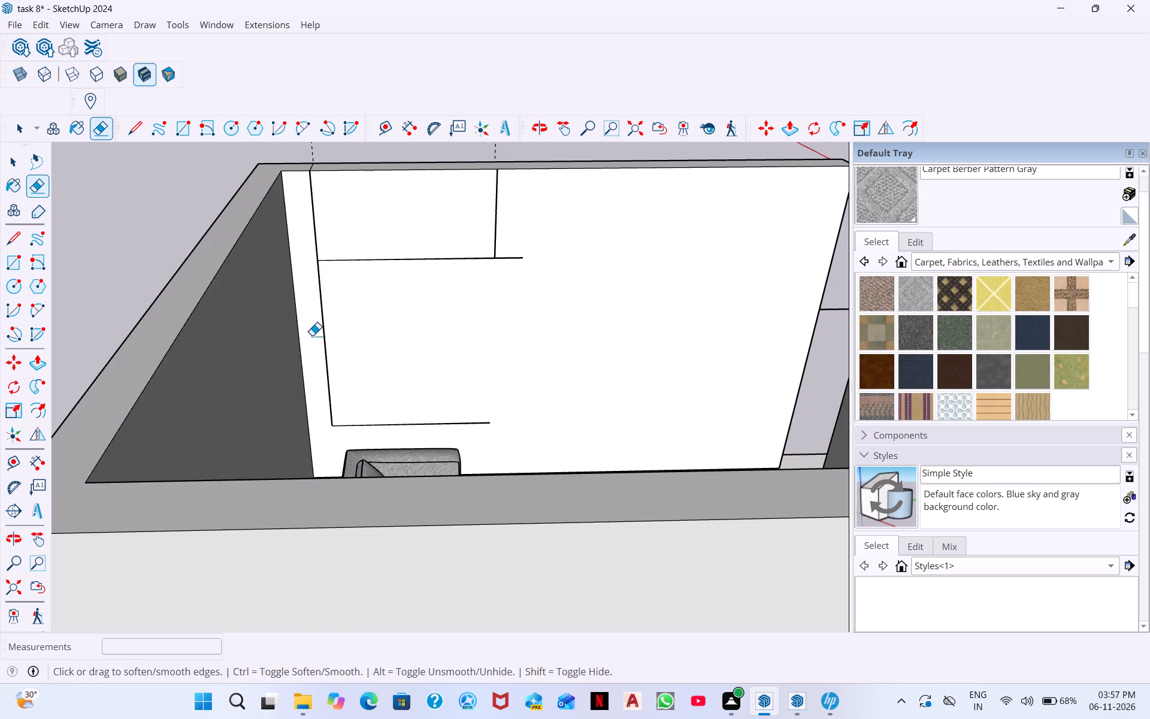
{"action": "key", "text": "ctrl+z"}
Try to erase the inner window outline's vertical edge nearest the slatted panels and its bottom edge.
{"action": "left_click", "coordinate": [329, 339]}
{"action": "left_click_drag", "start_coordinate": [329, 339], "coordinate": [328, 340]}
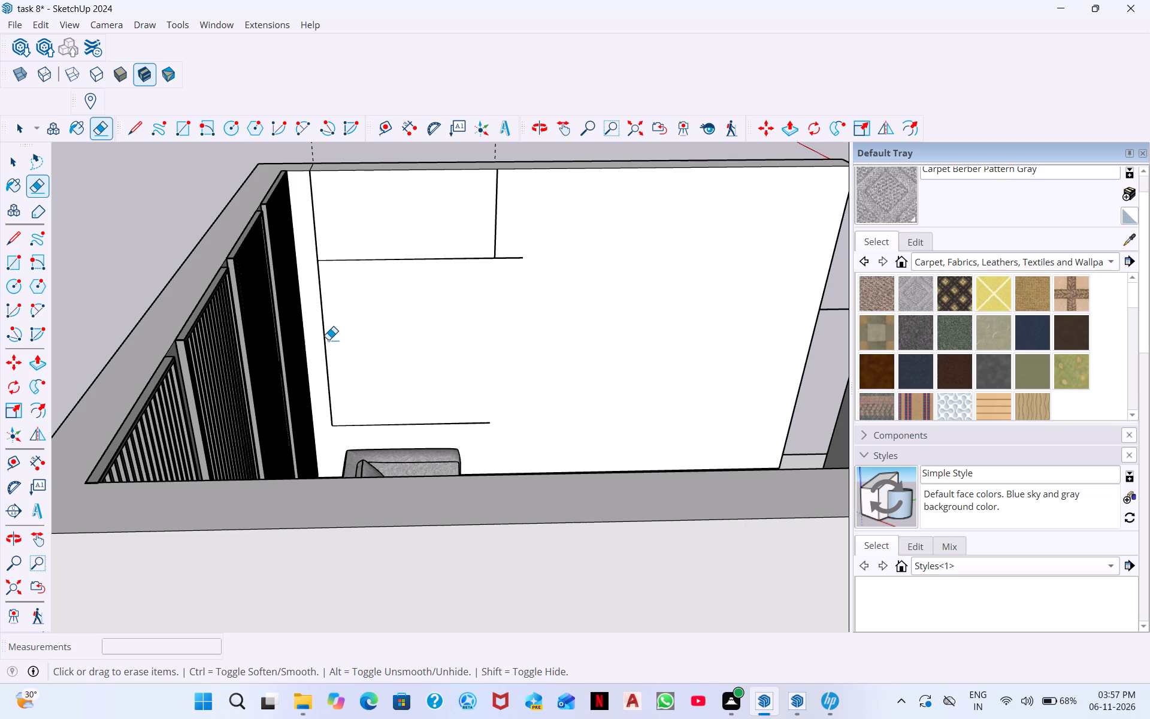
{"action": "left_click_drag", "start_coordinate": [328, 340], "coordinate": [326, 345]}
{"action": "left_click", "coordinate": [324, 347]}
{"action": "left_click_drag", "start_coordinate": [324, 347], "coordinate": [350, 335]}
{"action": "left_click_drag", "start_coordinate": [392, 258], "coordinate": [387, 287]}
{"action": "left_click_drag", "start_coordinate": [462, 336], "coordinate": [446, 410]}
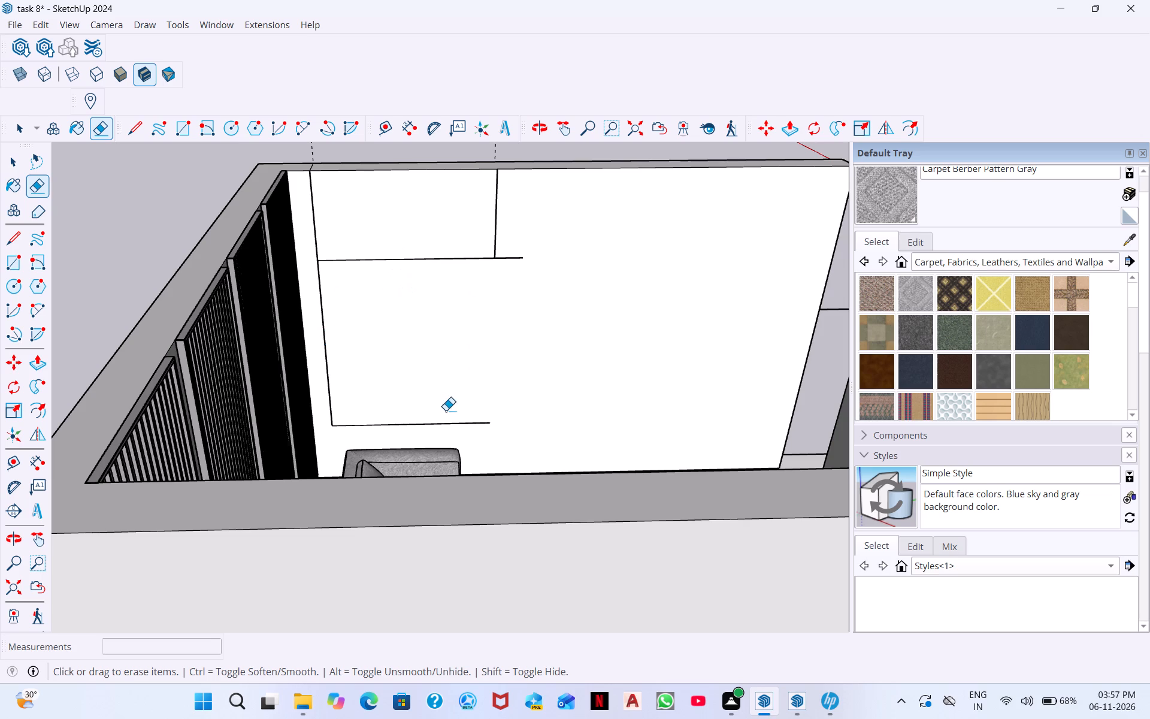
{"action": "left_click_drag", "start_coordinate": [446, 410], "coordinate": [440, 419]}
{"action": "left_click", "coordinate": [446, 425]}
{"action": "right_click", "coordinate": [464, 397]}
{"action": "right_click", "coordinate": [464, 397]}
Measure the area of the inner wall face around the window outline, and clear the selection.
{"action": "double_click", "coordinate": [497, 384]}
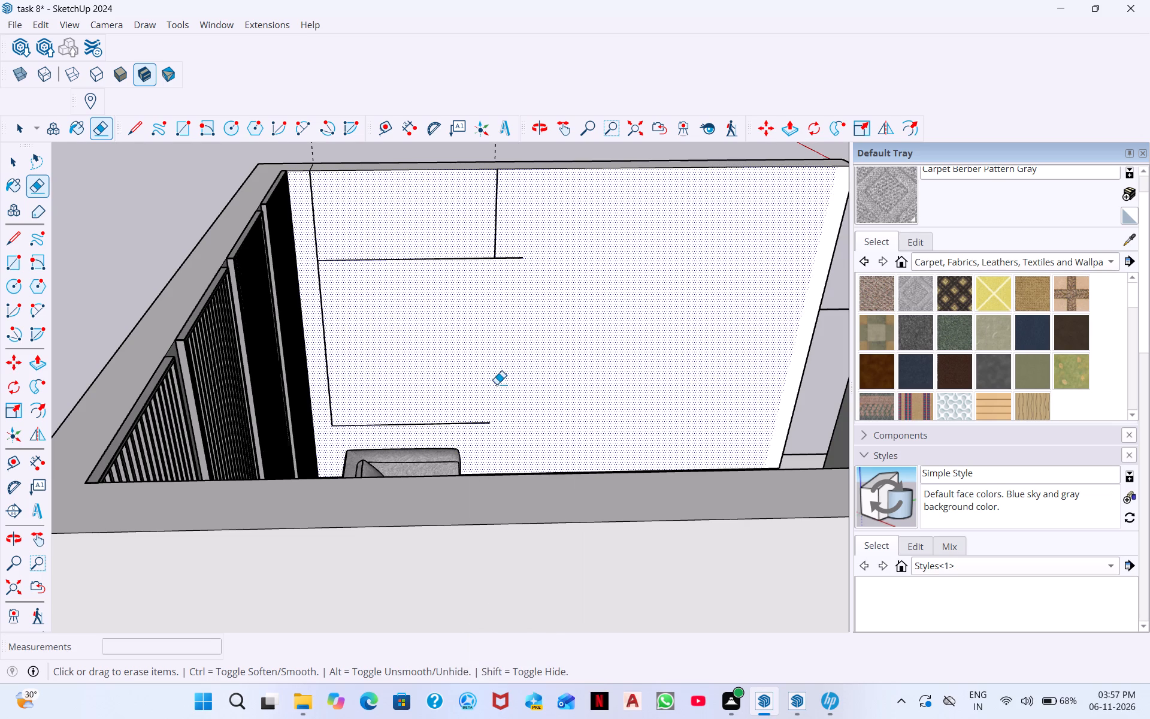
{"action": "right_click", "coordinate": [497, 384]}
{"action": "right_click", "coordinate": [497, 382]}
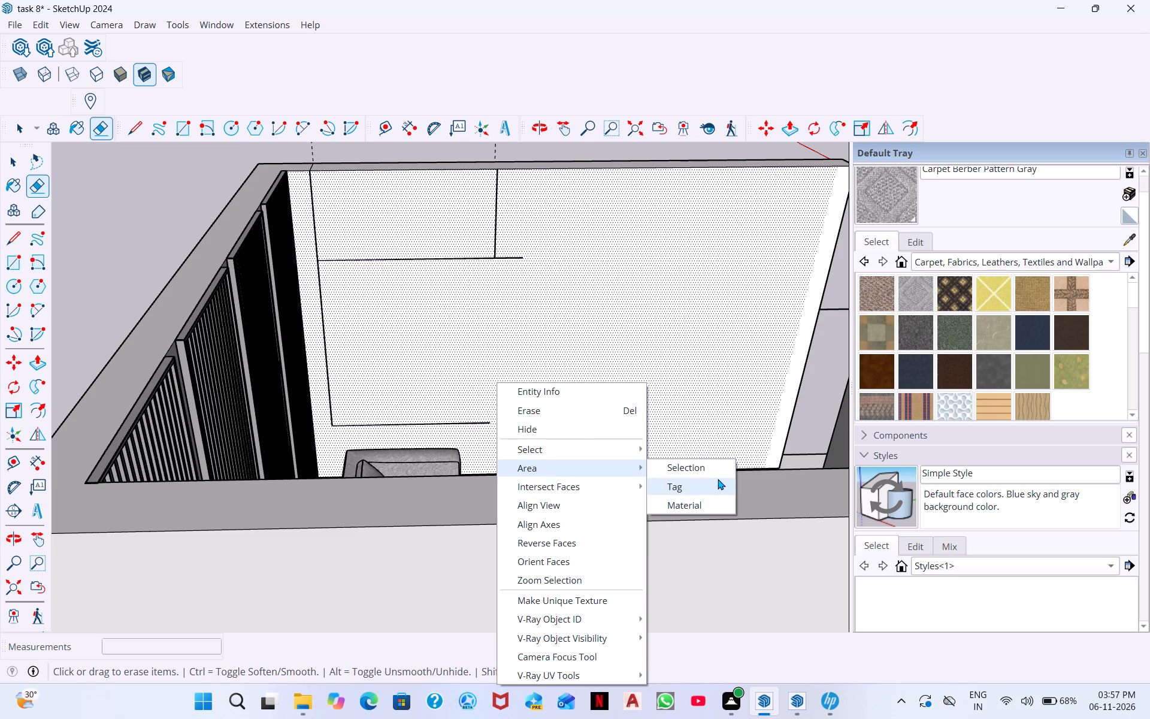
{"action": "left_click", "coordinate": [715, 470]}
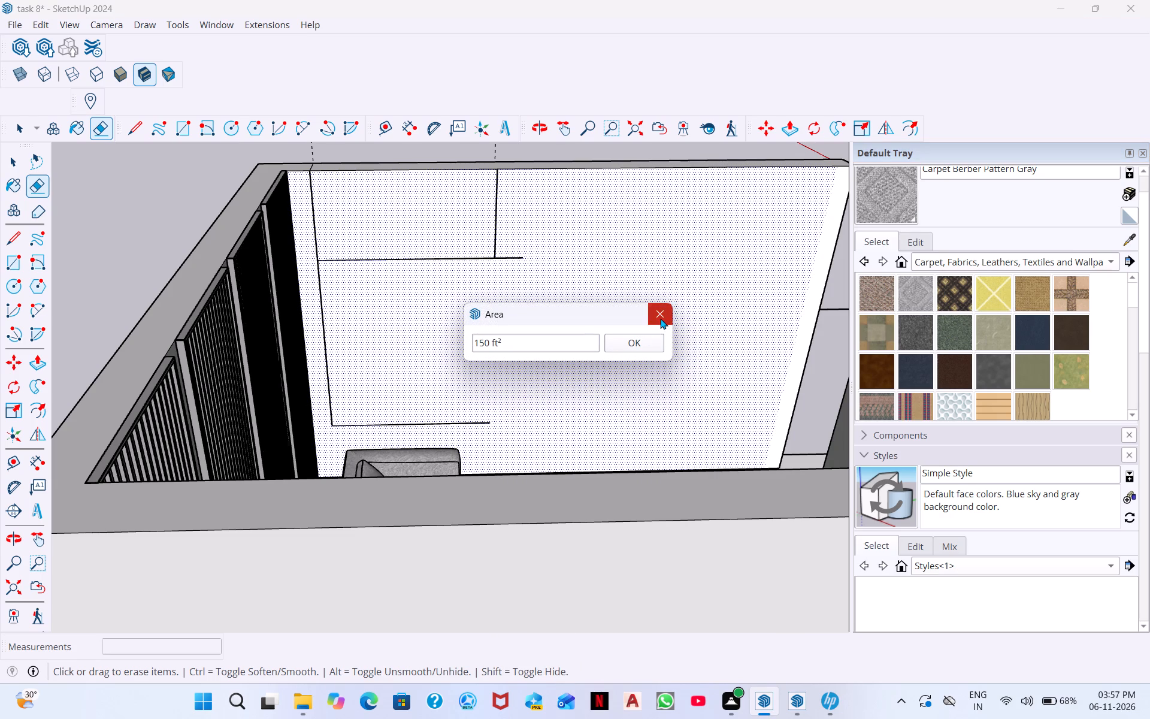
{"action": "left_click", "coordinate": [660, 318]}
{"action": "double_click", "coordinate": [550, 330]}
{"action": "key", "text": "Escape"}
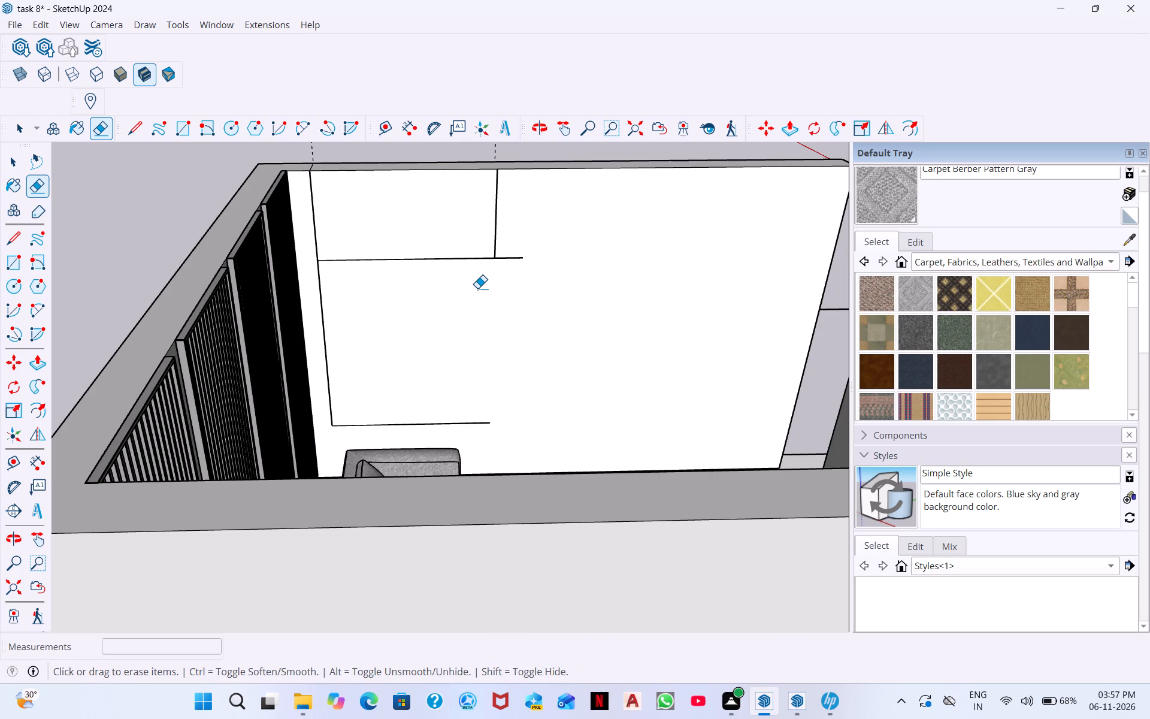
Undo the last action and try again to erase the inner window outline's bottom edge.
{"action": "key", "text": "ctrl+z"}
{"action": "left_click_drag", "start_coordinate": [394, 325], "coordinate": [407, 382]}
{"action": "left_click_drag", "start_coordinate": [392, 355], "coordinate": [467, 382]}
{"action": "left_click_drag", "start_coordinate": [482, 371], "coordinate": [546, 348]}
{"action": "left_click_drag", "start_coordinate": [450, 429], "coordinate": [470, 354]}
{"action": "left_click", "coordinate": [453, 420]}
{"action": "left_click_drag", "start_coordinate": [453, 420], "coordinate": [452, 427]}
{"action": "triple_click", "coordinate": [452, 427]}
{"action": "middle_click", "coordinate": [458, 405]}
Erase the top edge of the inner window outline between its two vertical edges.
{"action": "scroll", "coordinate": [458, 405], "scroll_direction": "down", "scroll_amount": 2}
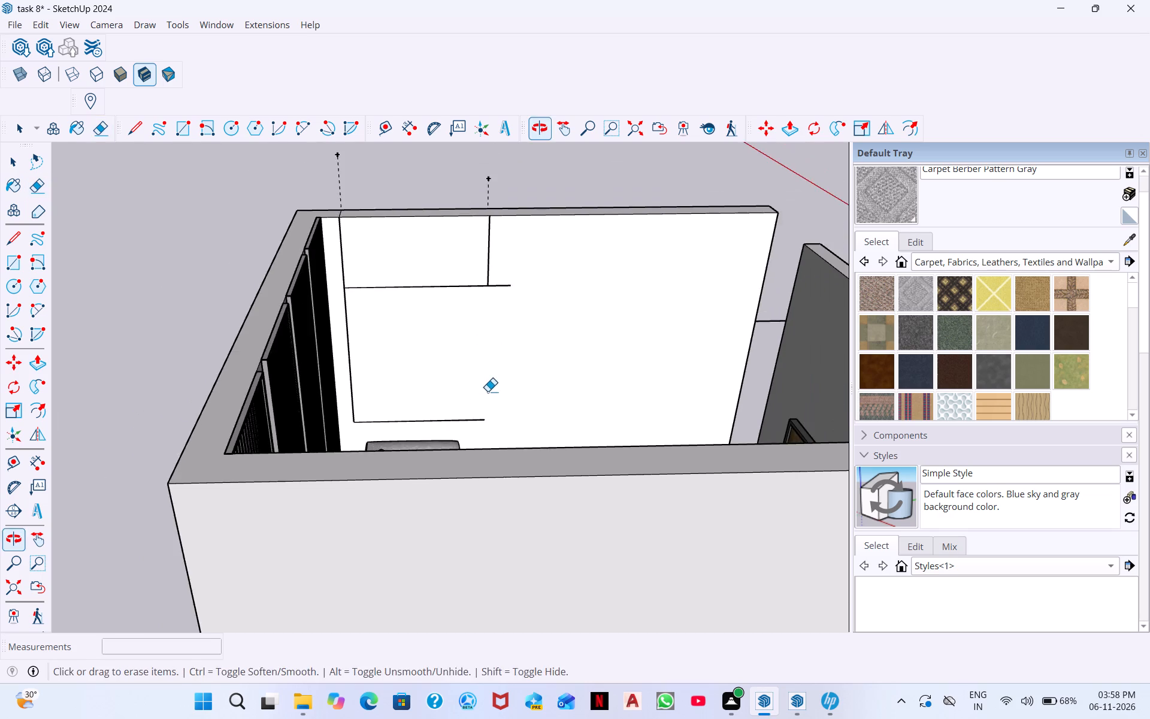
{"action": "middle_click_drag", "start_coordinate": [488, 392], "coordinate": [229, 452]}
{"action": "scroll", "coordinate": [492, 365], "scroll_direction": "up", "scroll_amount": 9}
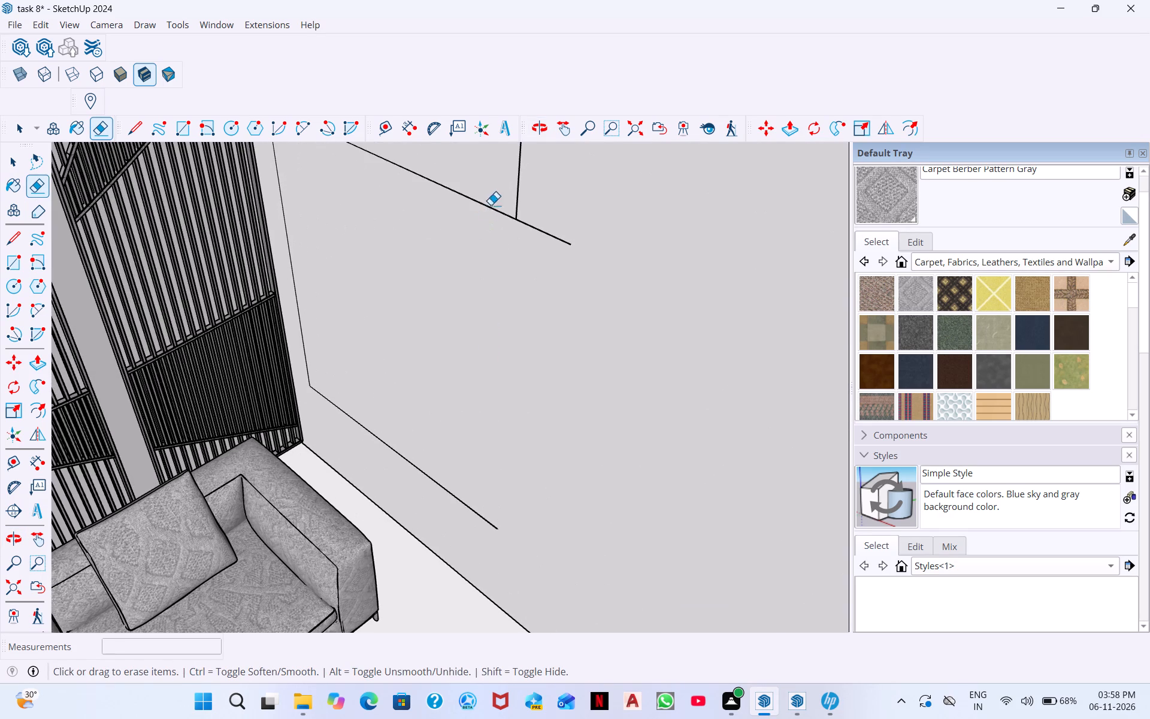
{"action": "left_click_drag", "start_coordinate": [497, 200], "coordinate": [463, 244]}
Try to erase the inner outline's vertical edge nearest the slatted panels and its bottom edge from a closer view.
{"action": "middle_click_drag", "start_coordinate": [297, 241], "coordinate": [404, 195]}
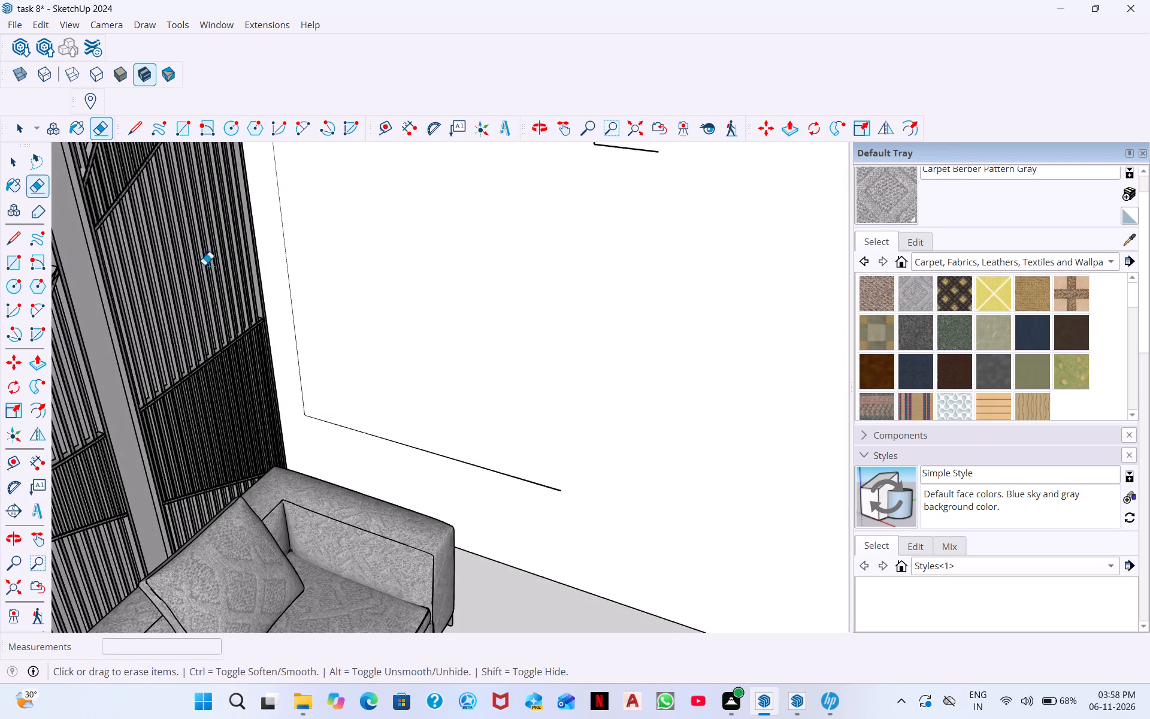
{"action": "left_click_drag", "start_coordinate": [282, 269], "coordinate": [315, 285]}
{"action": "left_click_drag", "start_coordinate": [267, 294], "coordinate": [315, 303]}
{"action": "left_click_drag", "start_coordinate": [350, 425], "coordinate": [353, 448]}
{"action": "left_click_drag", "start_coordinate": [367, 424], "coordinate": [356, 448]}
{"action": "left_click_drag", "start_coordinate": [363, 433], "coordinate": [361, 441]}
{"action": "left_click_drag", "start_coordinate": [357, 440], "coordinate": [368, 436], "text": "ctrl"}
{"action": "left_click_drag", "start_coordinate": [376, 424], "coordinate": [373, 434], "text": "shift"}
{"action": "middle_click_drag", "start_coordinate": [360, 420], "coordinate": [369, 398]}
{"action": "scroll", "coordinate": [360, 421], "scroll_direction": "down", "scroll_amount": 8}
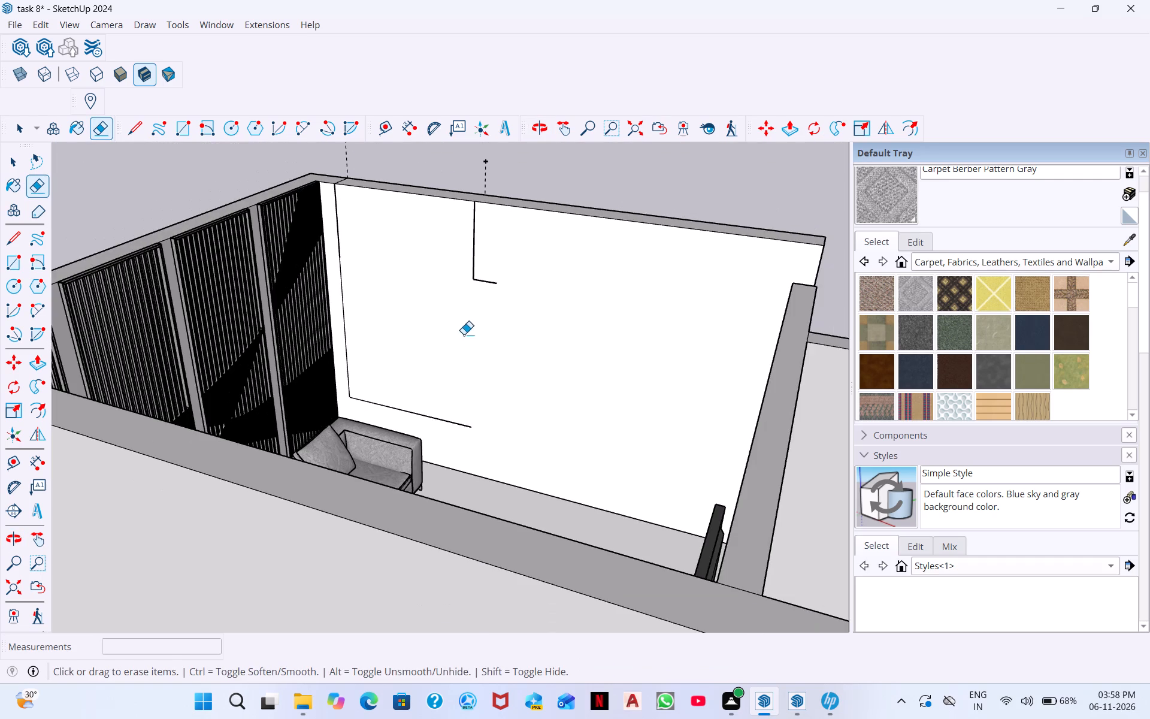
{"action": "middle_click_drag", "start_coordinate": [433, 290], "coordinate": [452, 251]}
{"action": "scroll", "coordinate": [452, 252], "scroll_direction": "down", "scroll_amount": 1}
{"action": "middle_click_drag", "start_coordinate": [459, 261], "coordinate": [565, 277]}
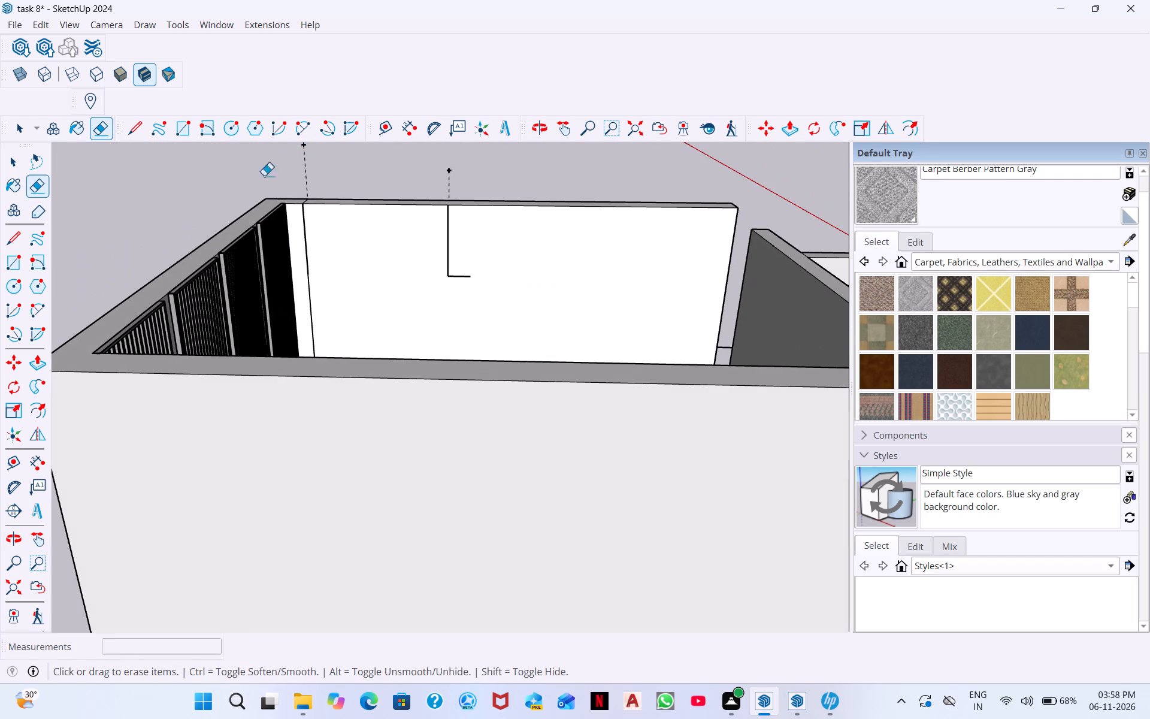
Redraw the inner window outline as a closed rectangle 5' wide and 5' 6" high over its existing corners.
{"action": "left_click", "coordinate": [125, 131]}
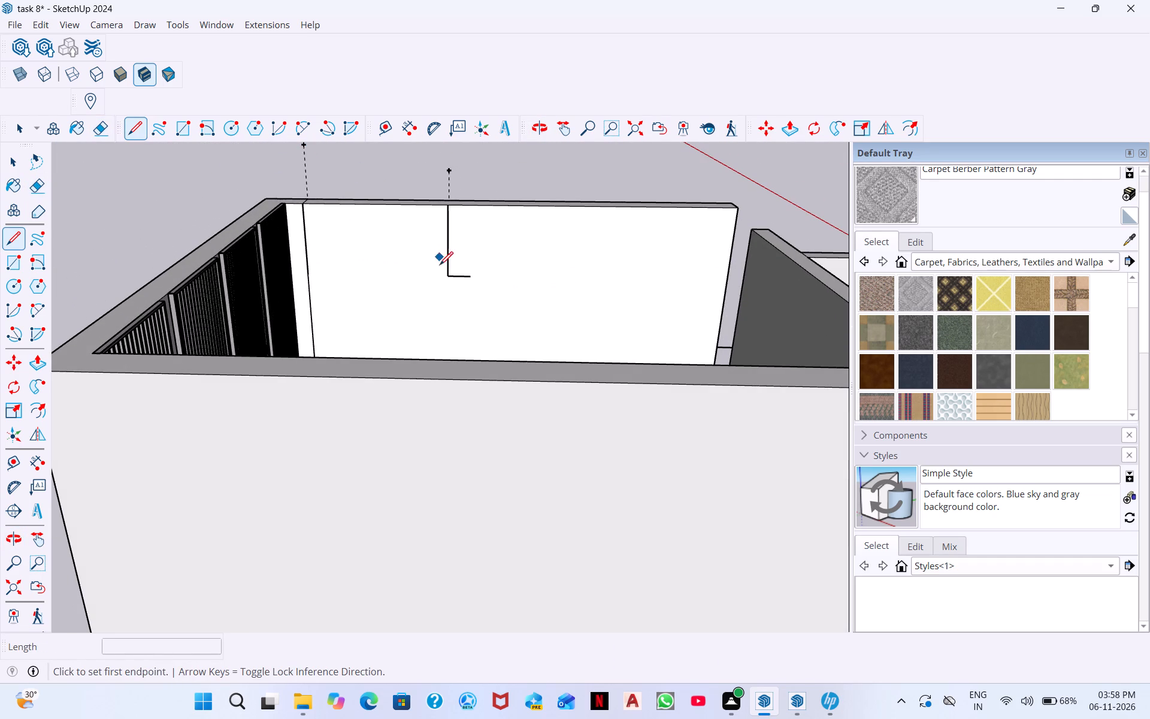
{"action": "left_click_drag", "start_coordinate": [443, 279], "coordinate": [432, 282]}
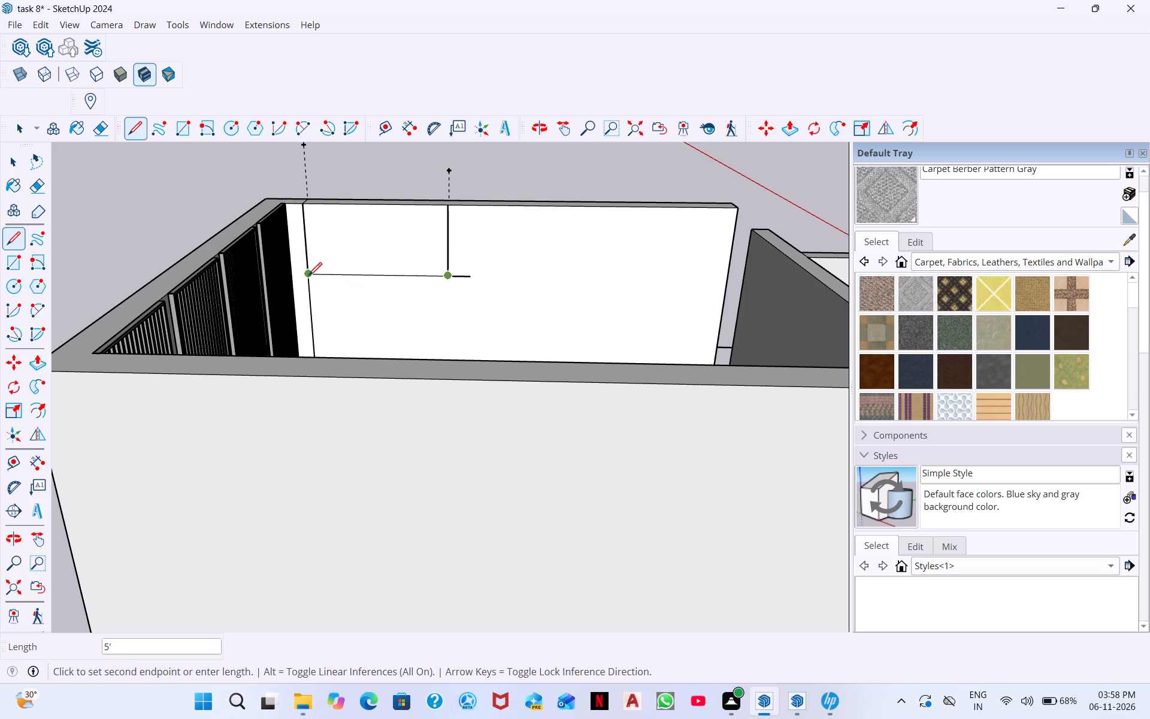
{"action": "left_click", "coordinate": [309, 277]}
{"action": "middle_click_drag", "start_coordinate": [326, 333], "coordinate": [314, 422]}
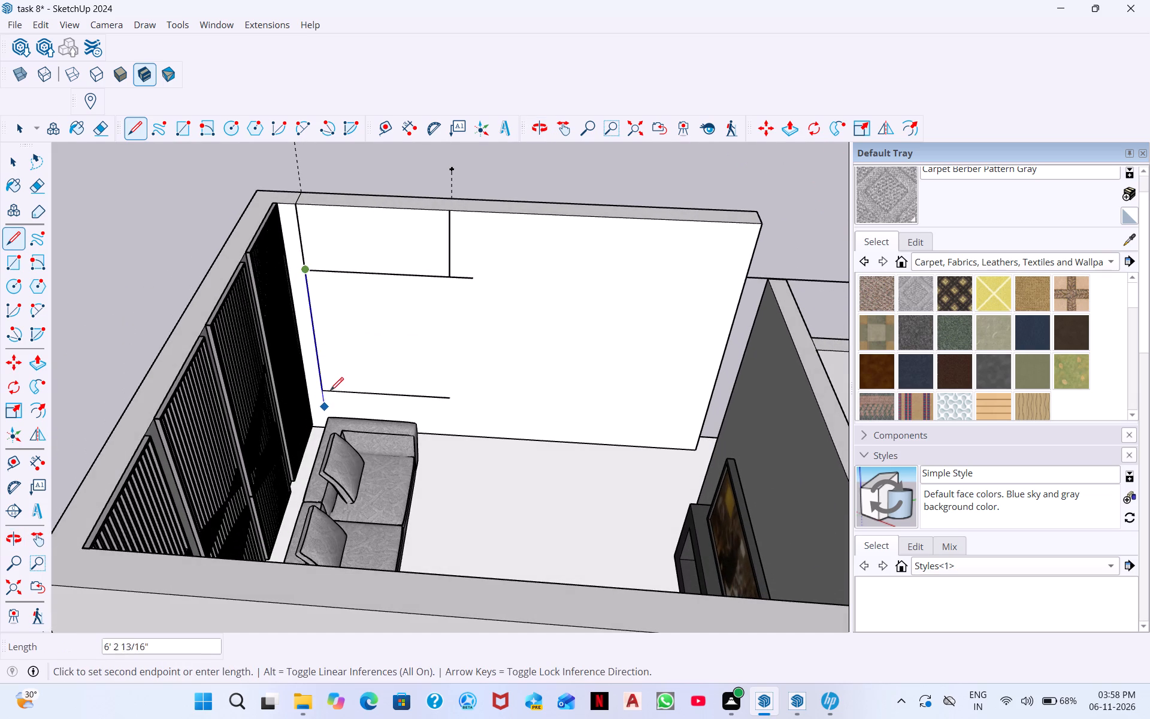
{"action": "left_click", "coordinate": [326, 391]}
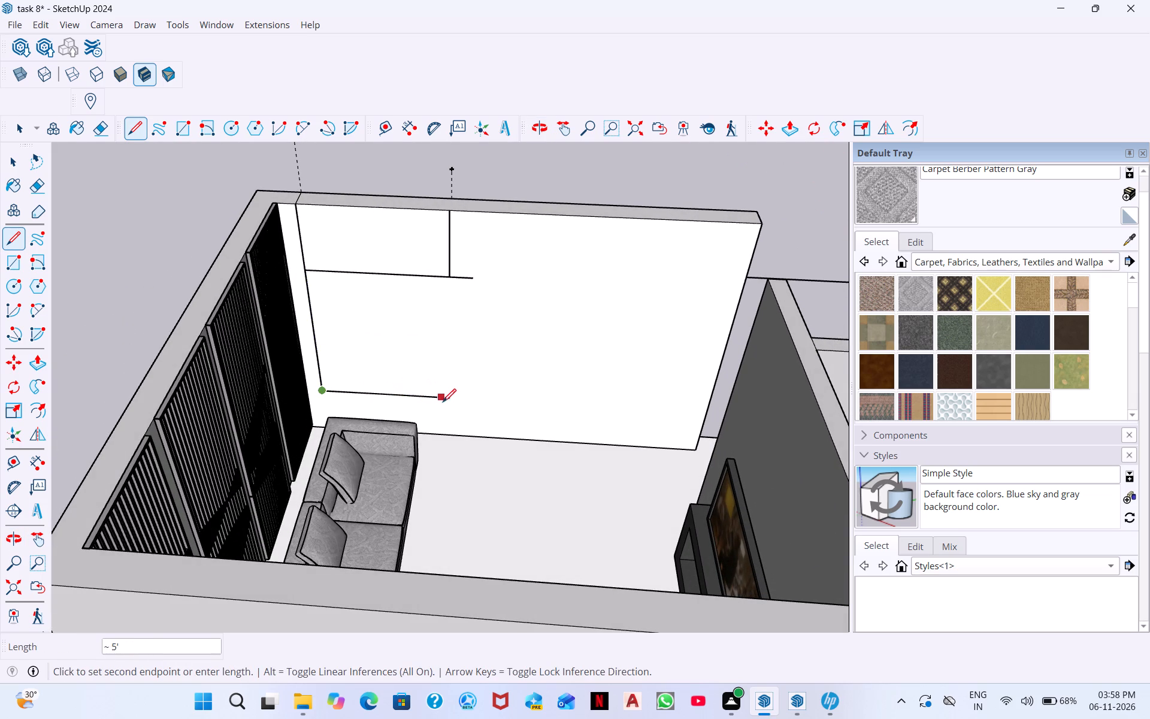
{"action": "left_click", "coordinate": [450, 401]}
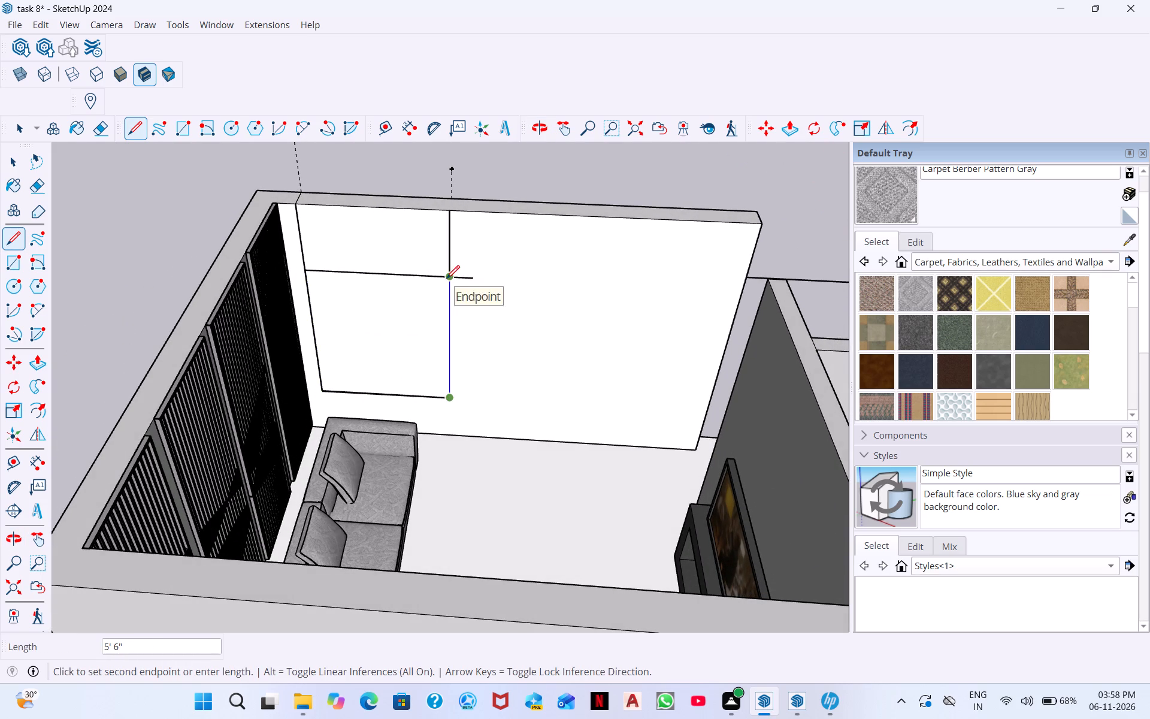
{"action": "left_click", "coordinate": [446, 279]}
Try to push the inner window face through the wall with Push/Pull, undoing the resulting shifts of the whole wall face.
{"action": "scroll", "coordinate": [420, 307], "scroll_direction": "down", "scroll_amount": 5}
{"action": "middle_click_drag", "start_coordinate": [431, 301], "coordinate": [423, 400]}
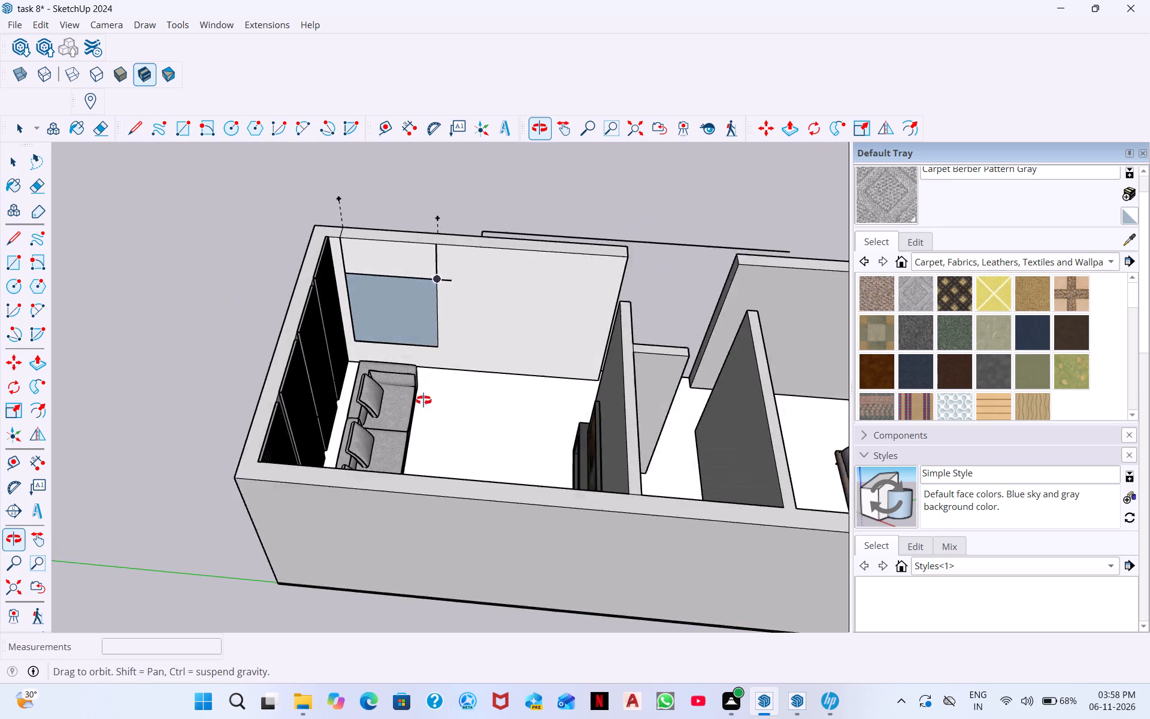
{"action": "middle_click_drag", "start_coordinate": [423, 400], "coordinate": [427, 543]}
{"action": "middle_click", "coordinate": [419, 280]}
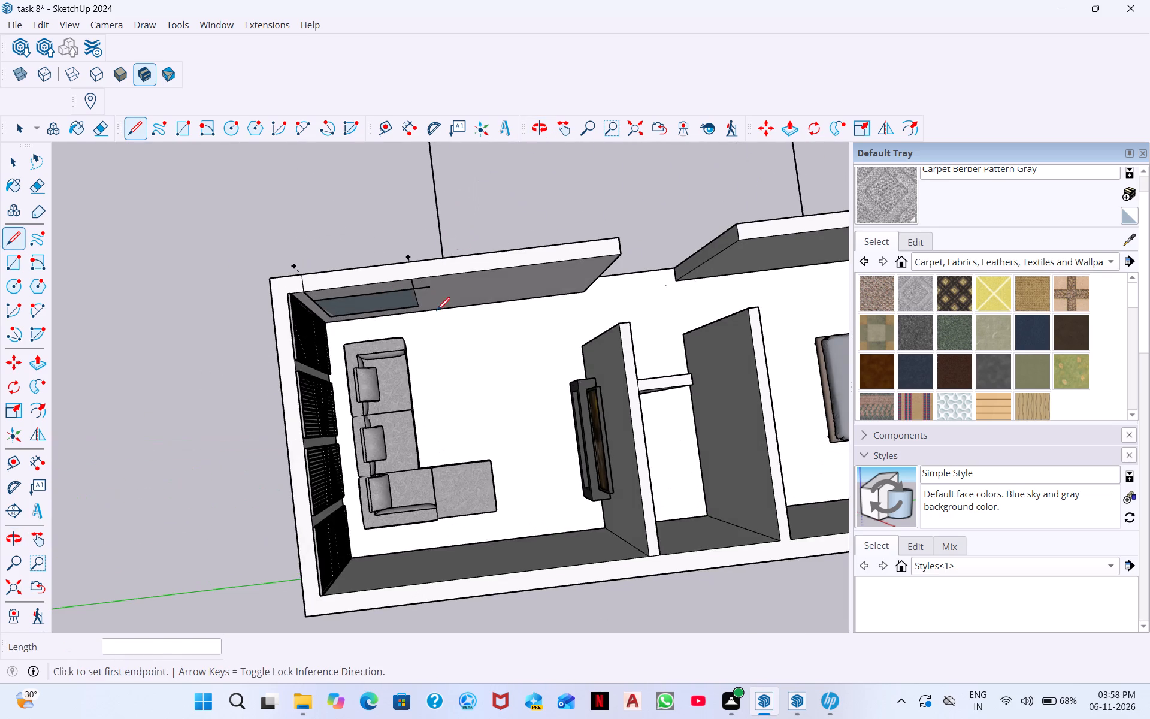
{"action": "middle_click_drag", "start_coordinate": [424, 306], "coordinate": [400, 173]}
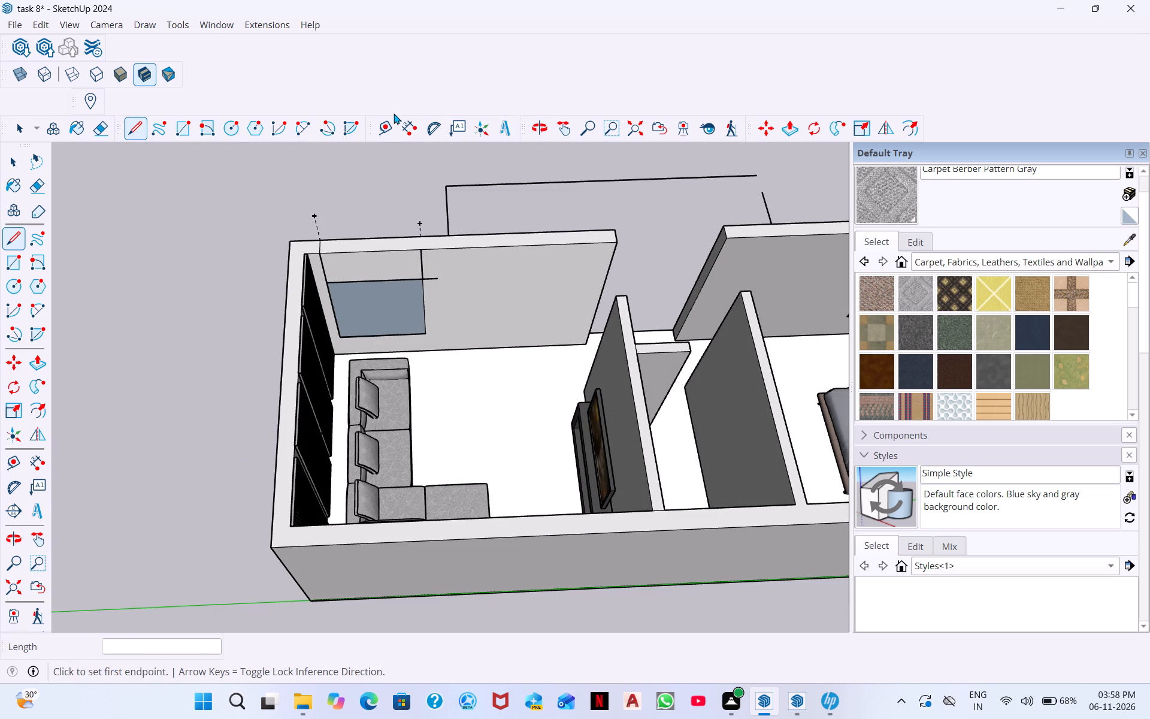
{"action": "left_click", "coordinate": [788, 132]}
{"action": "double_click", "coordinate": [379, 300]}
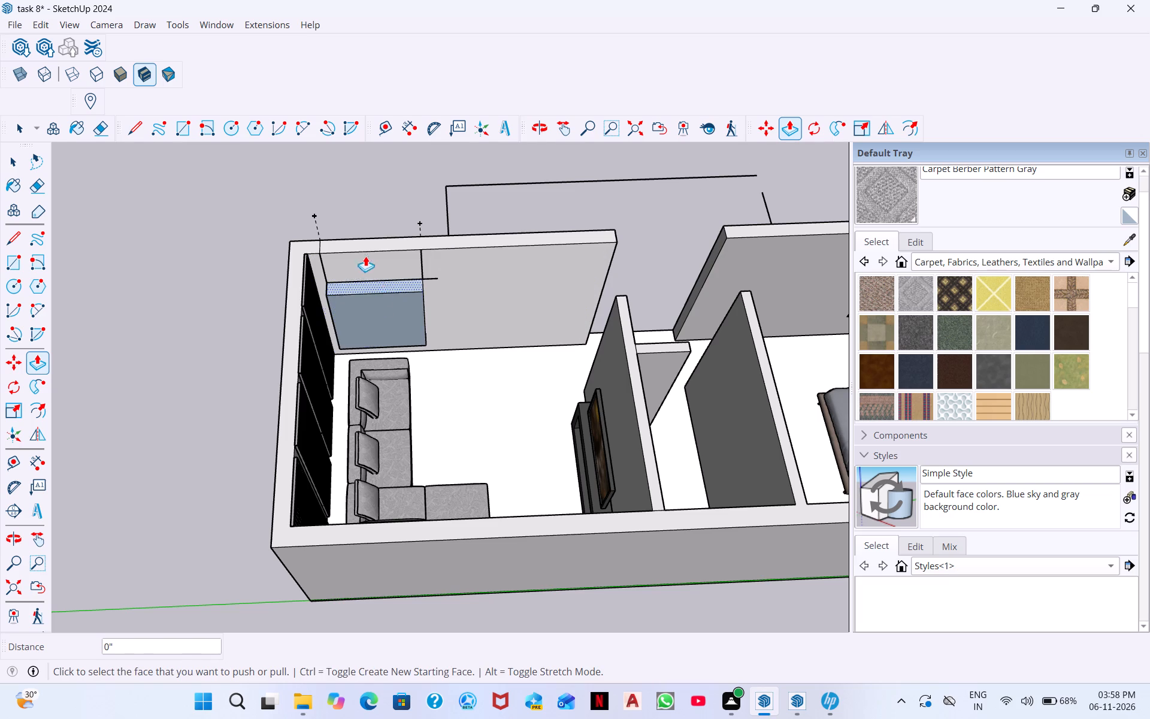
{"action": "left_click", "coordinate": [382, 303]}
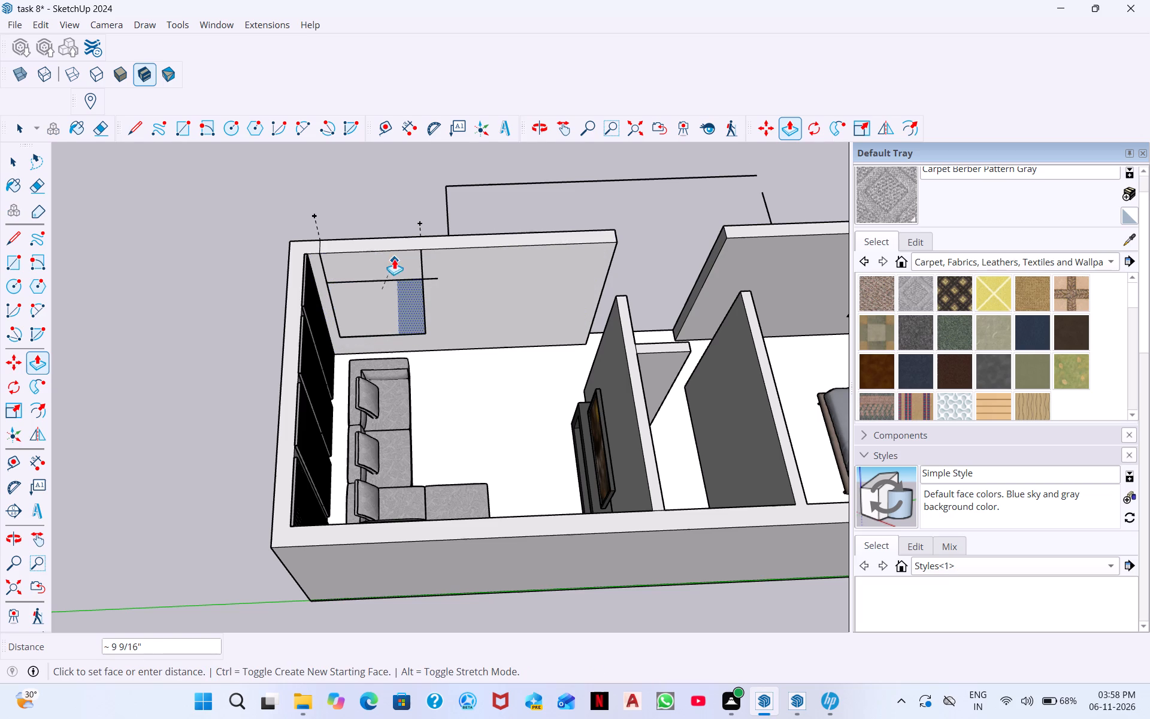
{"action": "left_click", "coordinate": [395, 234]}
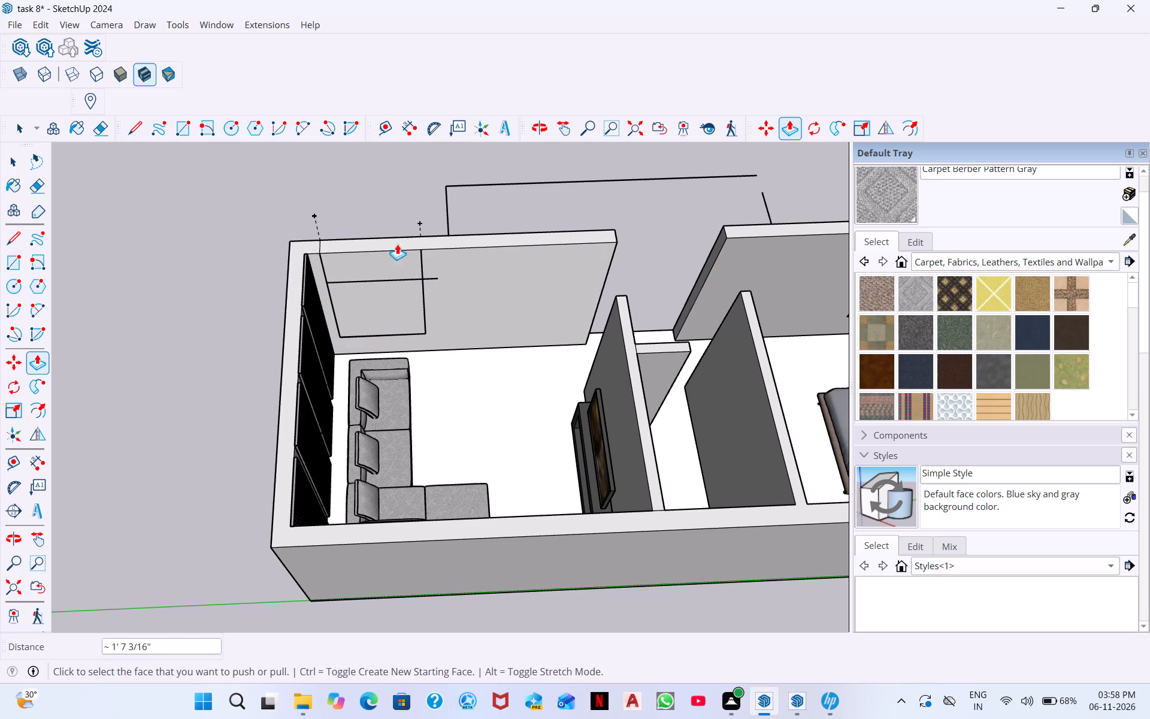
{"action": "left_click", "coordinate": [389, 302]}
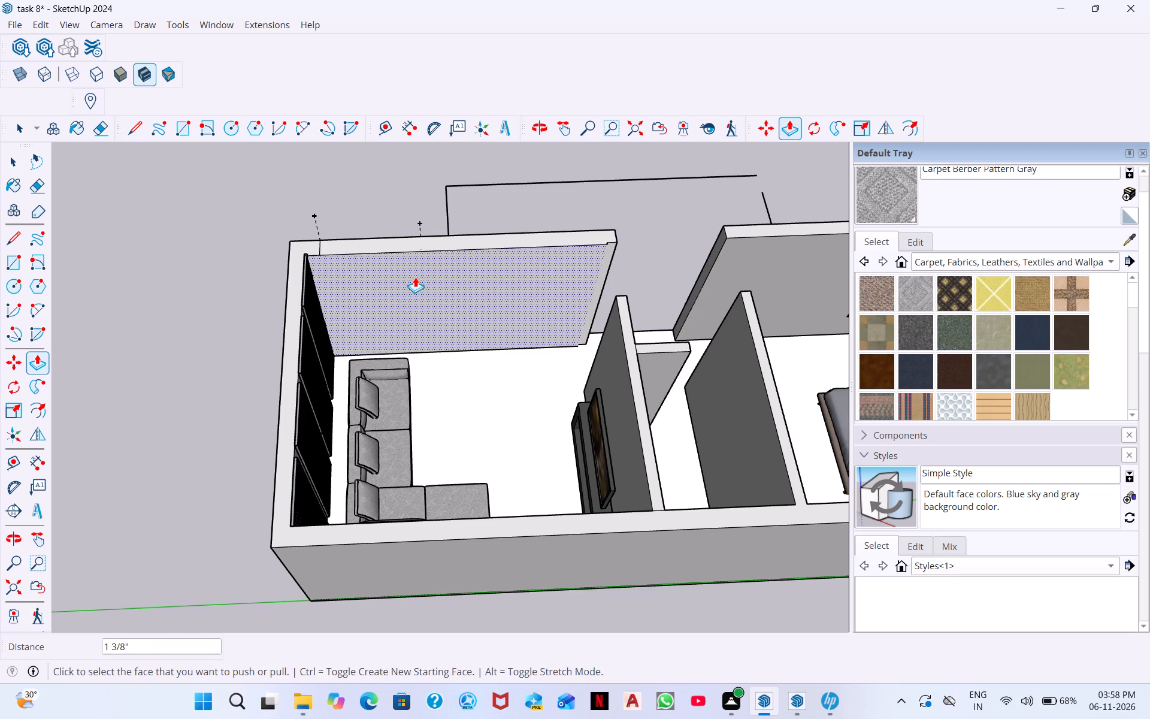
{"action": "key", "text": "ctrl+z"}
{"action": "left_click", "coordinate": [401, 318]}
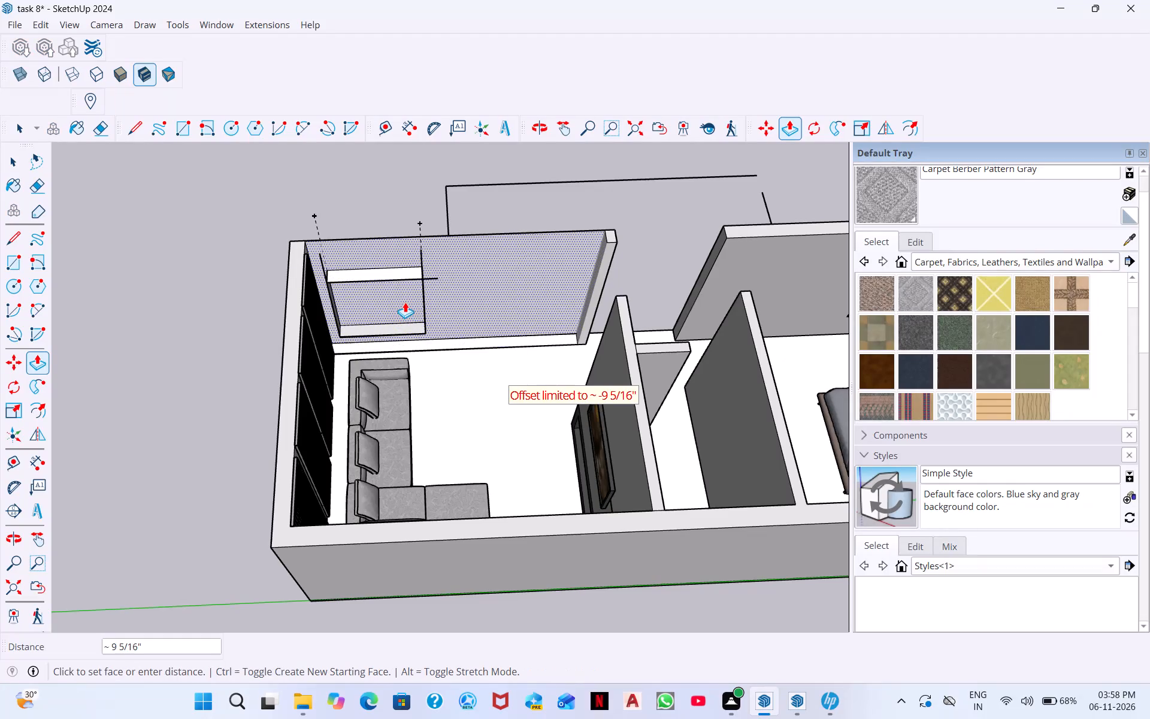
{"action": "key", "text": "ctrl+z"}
Push/Pull the inner window face by about 9 9/16" and check the opening from outside the wall.
{"action": "left_click", "coordinate": [398, 307]}
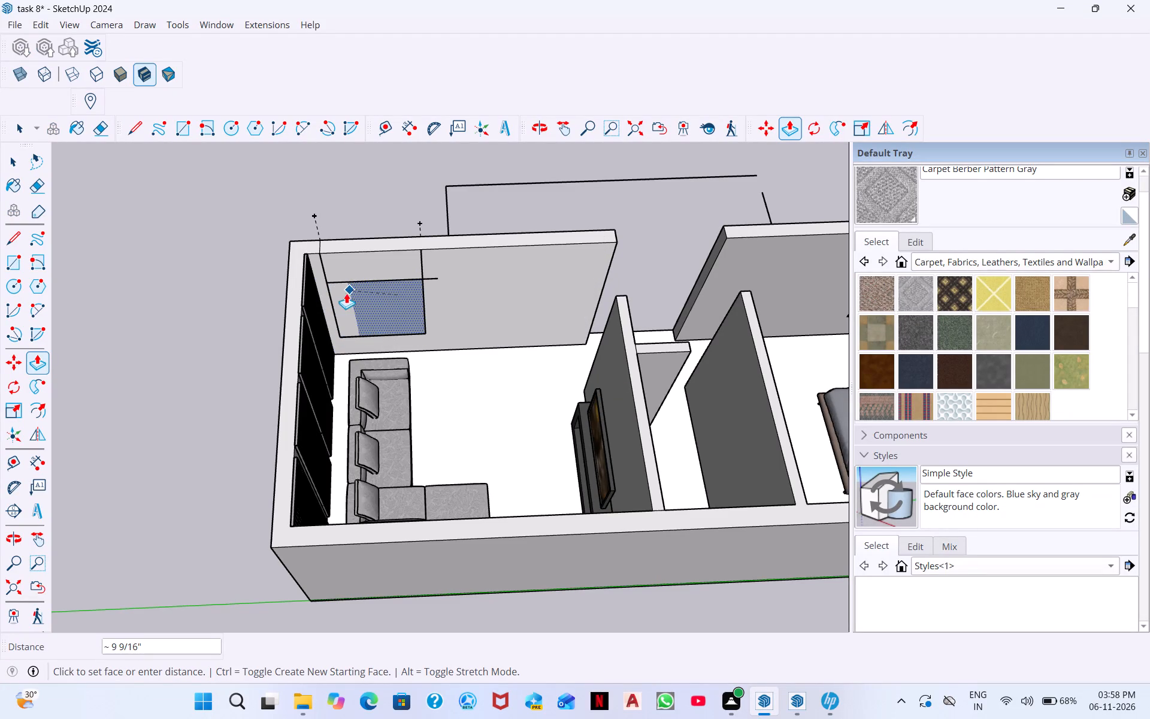
{"action": "left_click", "coordinate": [326, 300]}
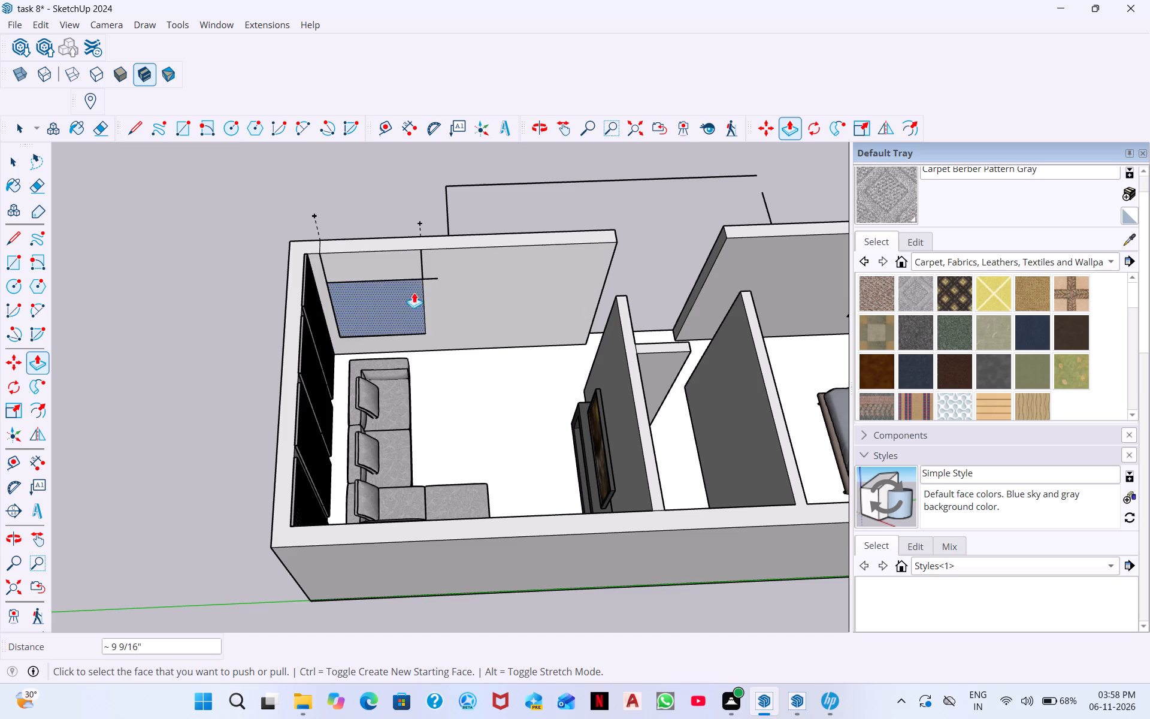
{"action": "middle_click_drag", "start_coordinate": [428, 316], "coordinate": [329, 496]}
{"action": "middle_click_drag", "start_coordinate": [416, 315], "coordinate": [370, 510]}
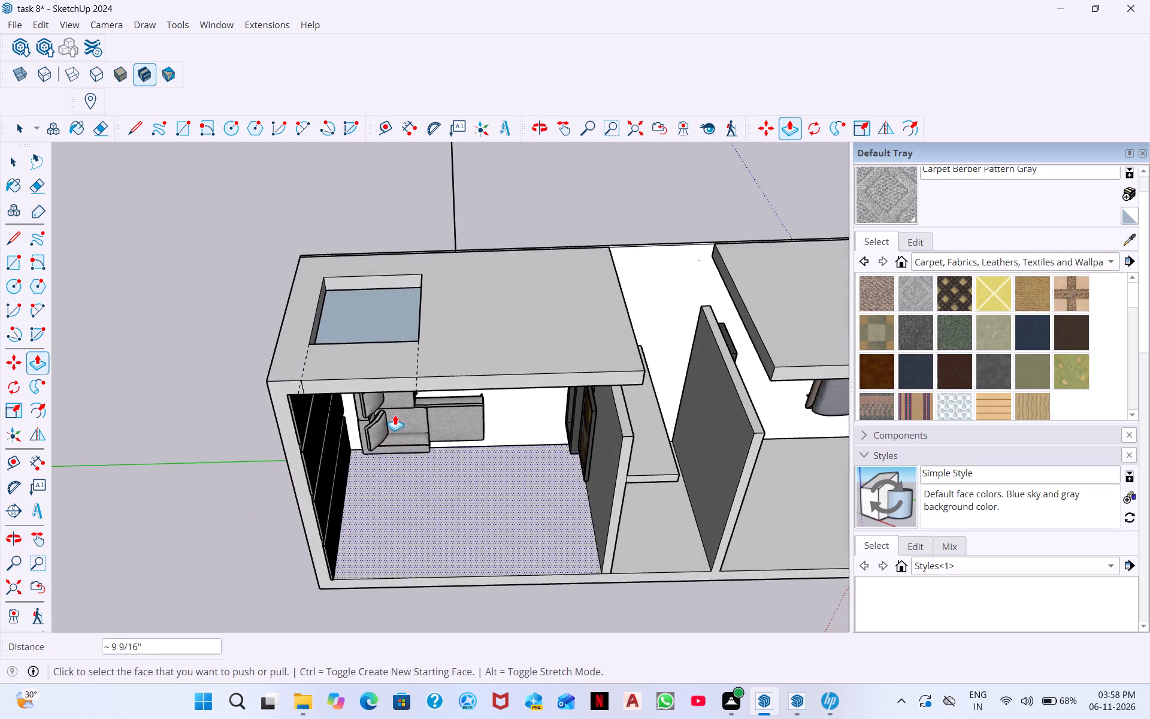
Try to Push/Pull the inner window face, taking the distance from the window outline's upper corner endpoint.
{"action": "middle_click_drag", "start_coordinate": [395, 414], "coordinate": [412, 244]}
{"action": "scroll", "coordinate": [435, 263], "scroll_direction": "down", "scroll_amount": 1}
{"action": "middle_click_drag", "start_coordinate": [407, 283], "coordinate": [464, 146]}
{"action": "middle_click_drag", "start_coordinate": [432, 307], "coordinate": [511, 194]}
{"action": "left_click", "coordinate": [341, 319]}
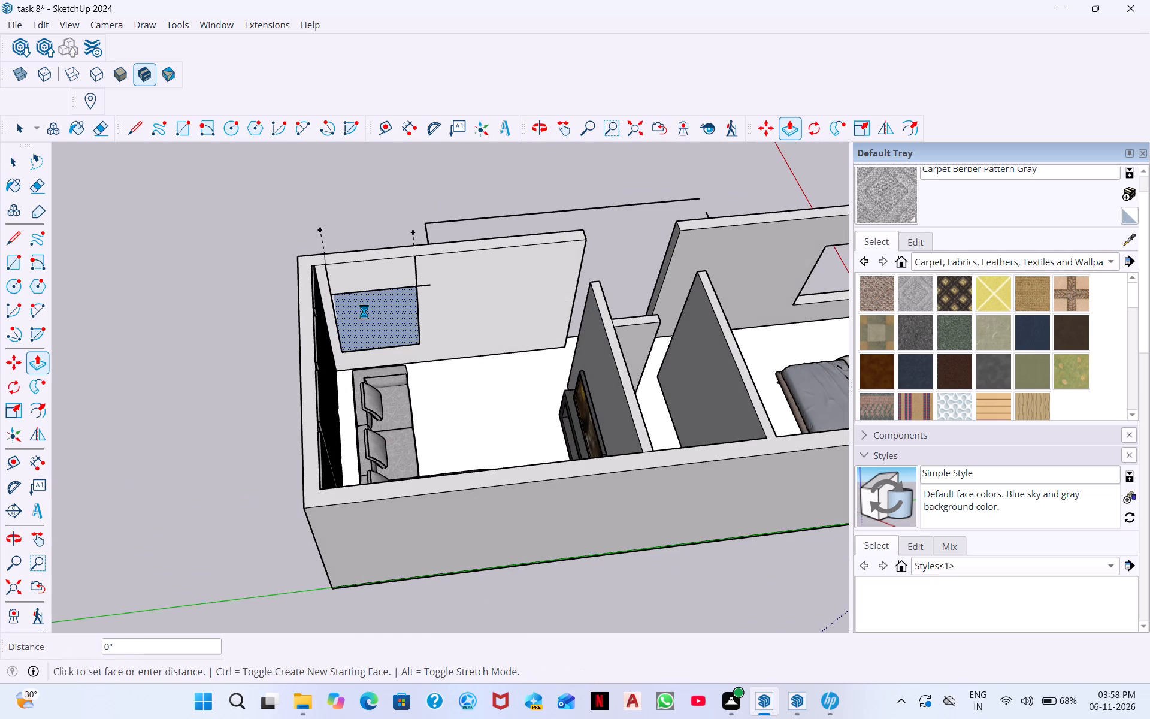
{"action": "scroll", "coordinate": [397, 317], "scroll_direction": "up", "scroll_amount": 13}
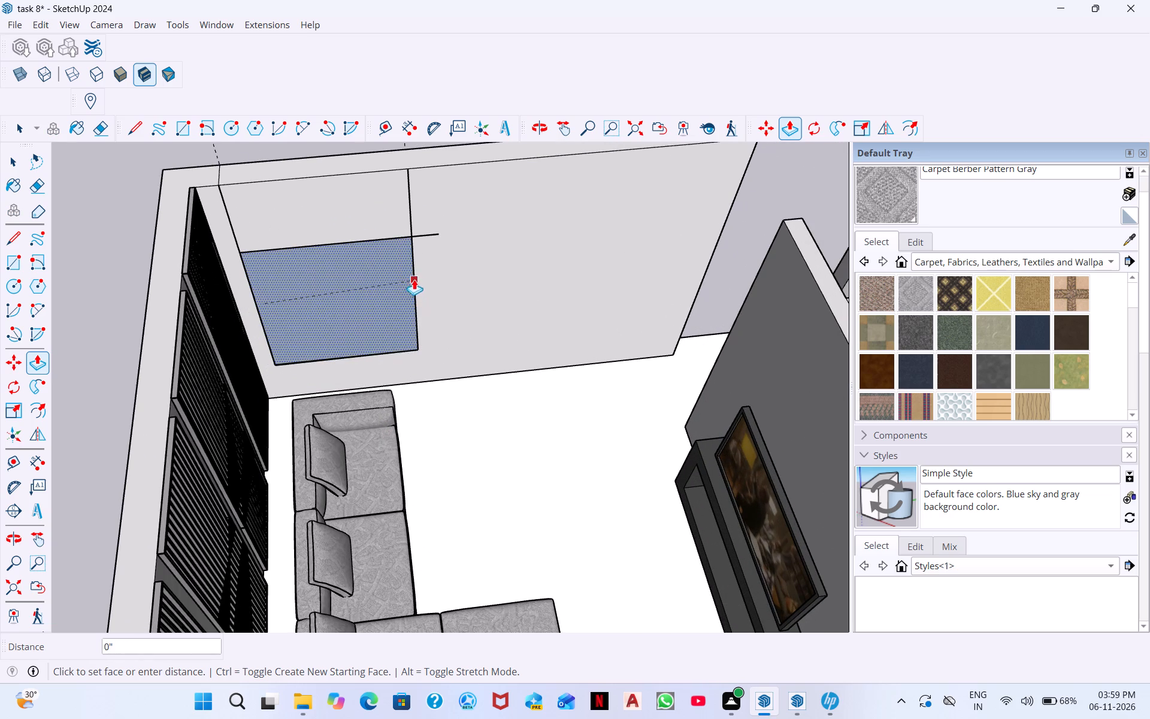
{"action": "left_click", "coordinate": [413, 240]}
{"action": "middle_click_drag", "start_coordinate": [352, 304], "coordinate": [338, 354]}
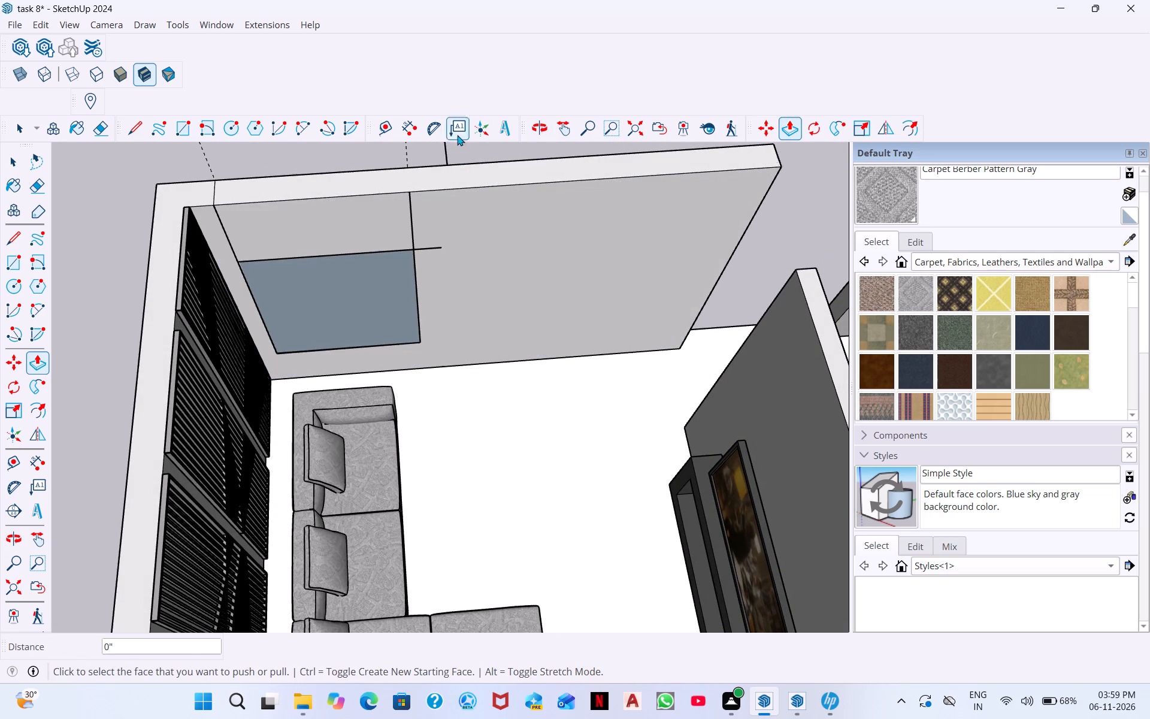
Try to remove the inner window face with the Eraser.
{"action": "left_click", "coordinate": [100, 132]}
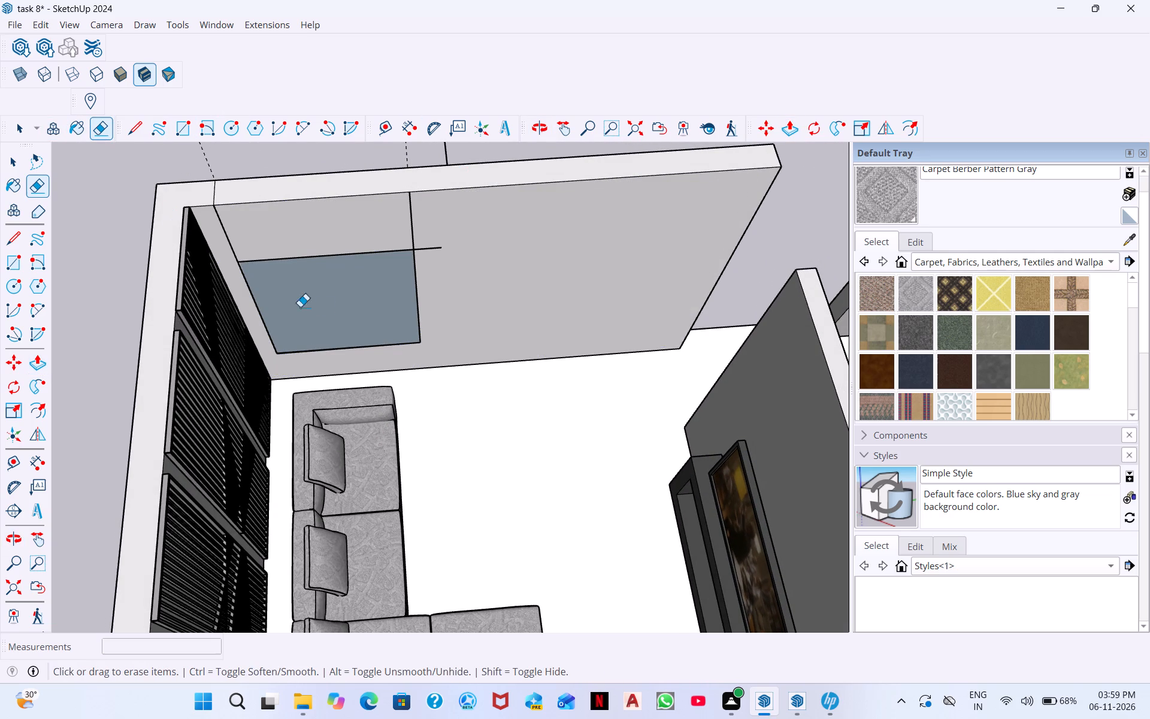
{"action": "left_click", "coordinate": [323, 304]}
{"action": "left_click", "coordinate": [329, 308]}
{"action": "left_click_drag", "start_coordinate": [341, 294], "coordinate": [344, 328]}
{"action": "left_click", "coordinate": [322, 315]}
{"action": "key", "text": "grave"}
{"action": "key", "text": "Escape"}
Select the inner window face and delete it.
{"action": "key", "text": "space"}
{"action": "left_click", "coordinate": [395, 306]}
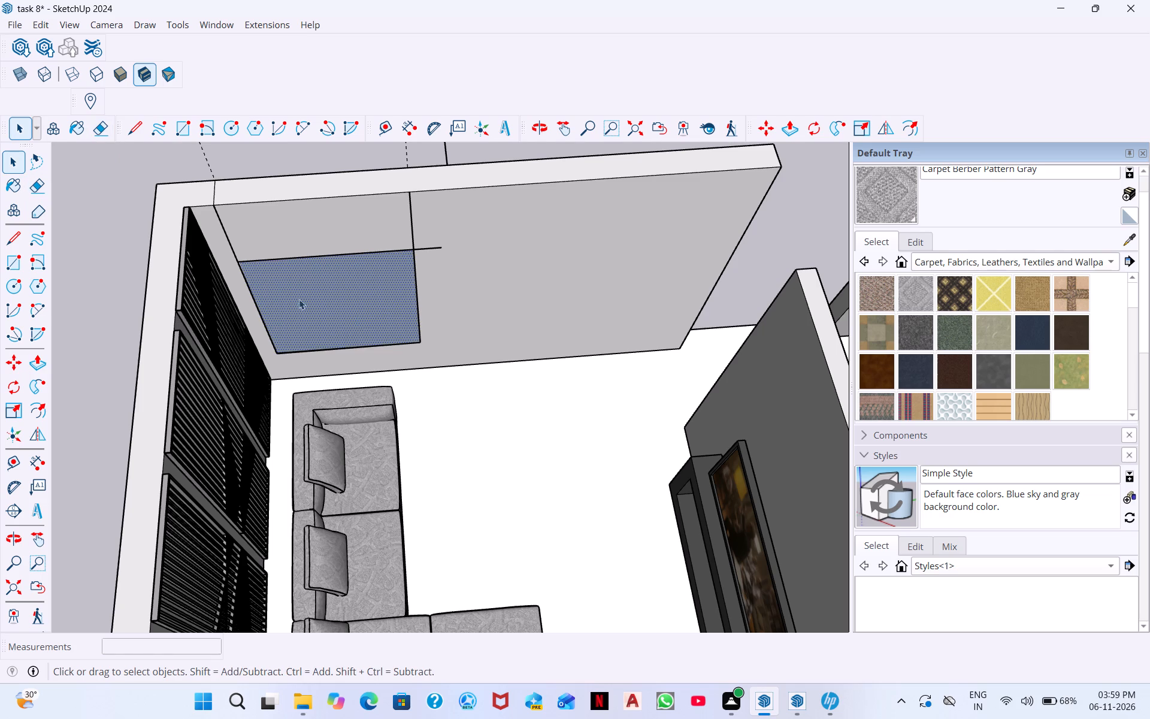
{"action": "left_click", "coordinate": [37, 23]}
{"action": "left_click", "coordinate": [107, 158]}
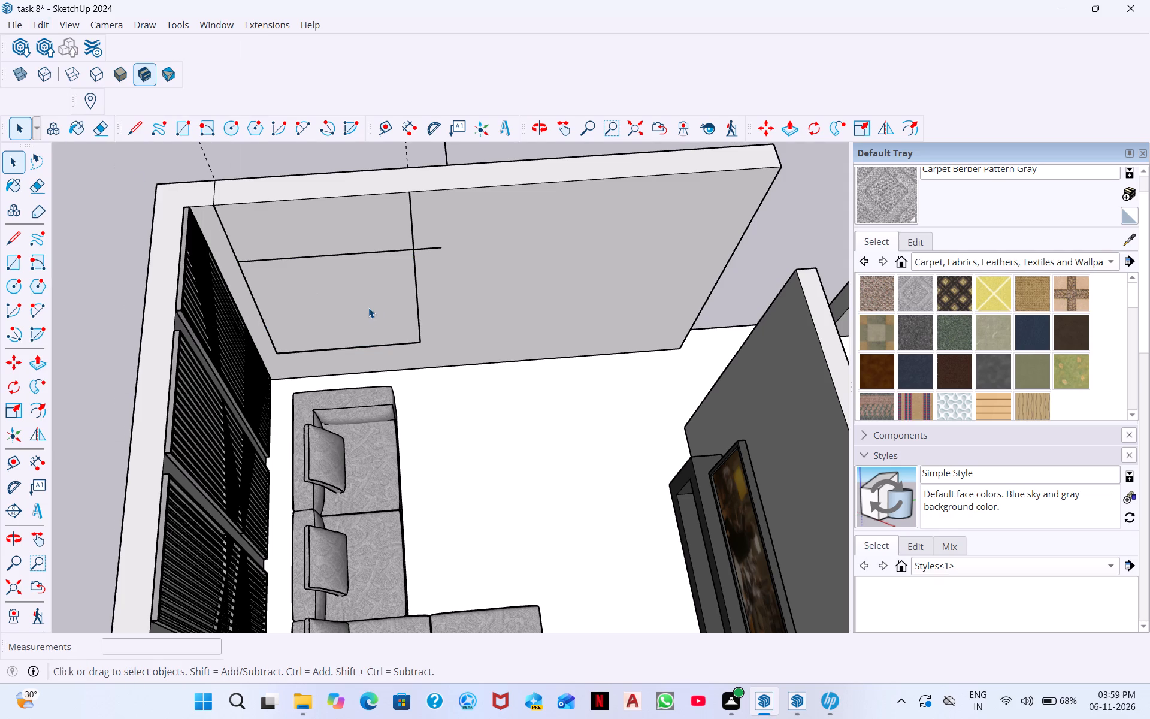
Delete the living-room front wall's whole inner face, which also spans the window outline.
{"action": "left_click", "coordinate": [344, 307]}
{"action": "key", "text": "space"}
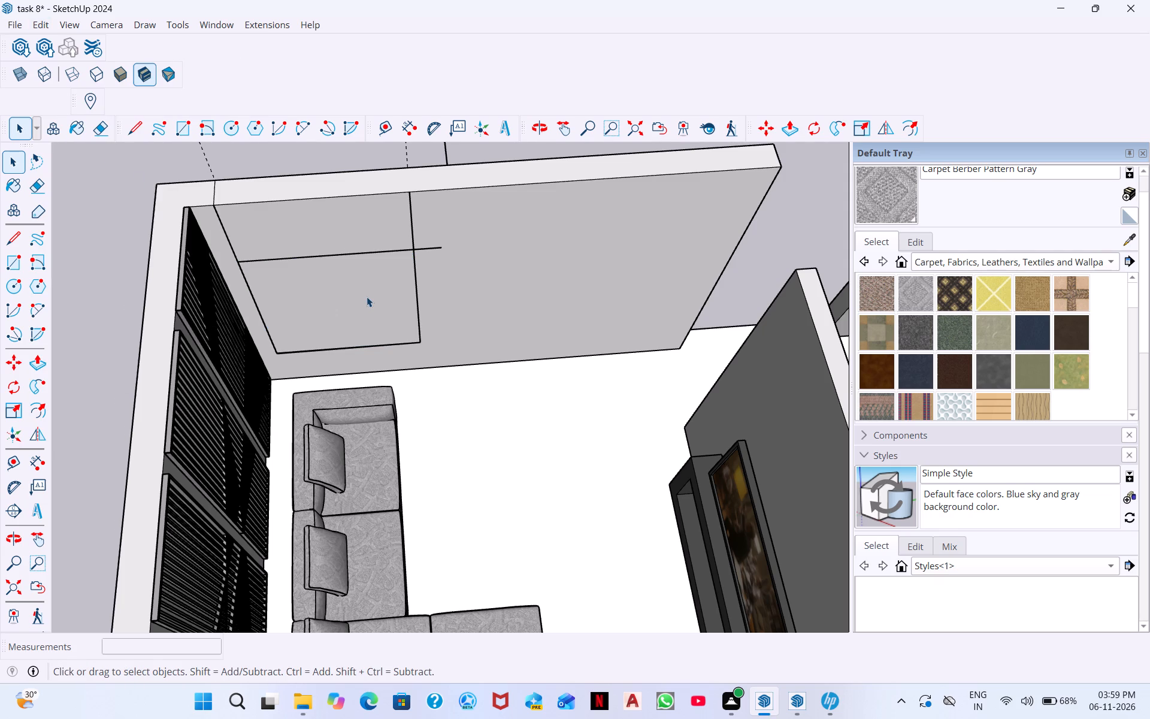
{"action": "key", "text": "space"}
{"action": "left_click", "coordinate": [367, 297]}
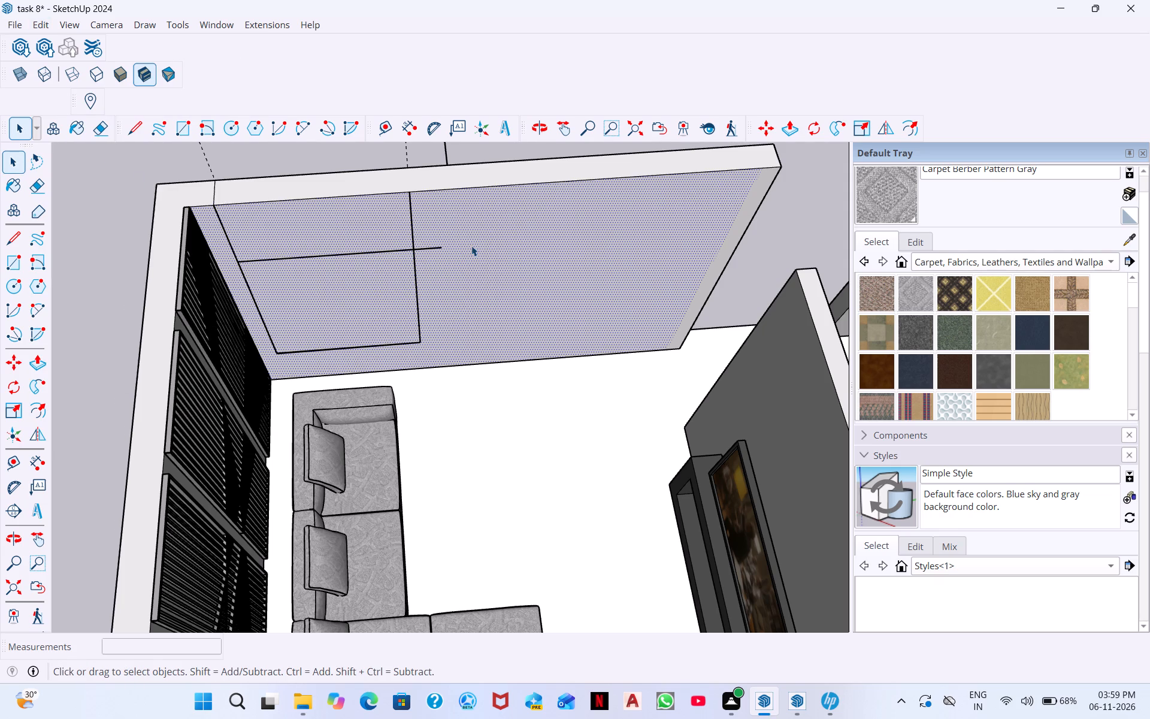
{"action": "left_click", "coordinate": [38, 26]}
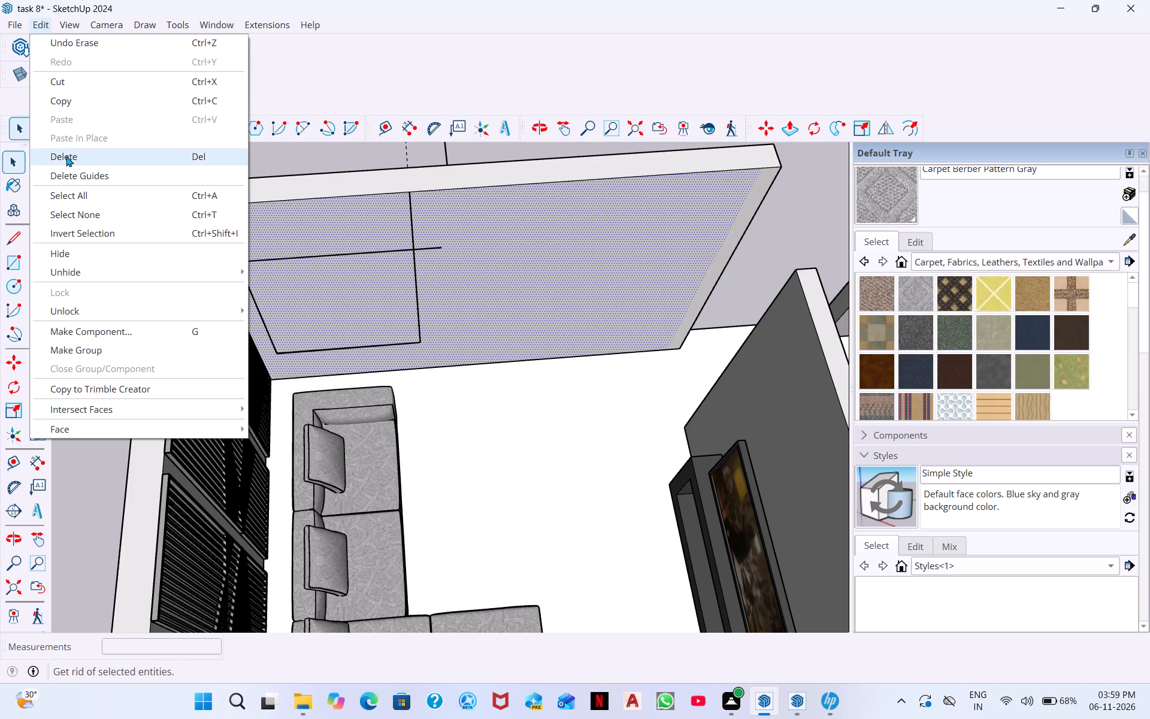
{"action": "left_click", "coordinate": [66, 157]}
Examine the window opening and the exposed inside of the front wall from several angles.
{"action": "middle_click_drag", "start_coordinate": [358, 288], "coordinate": [368, 124]}
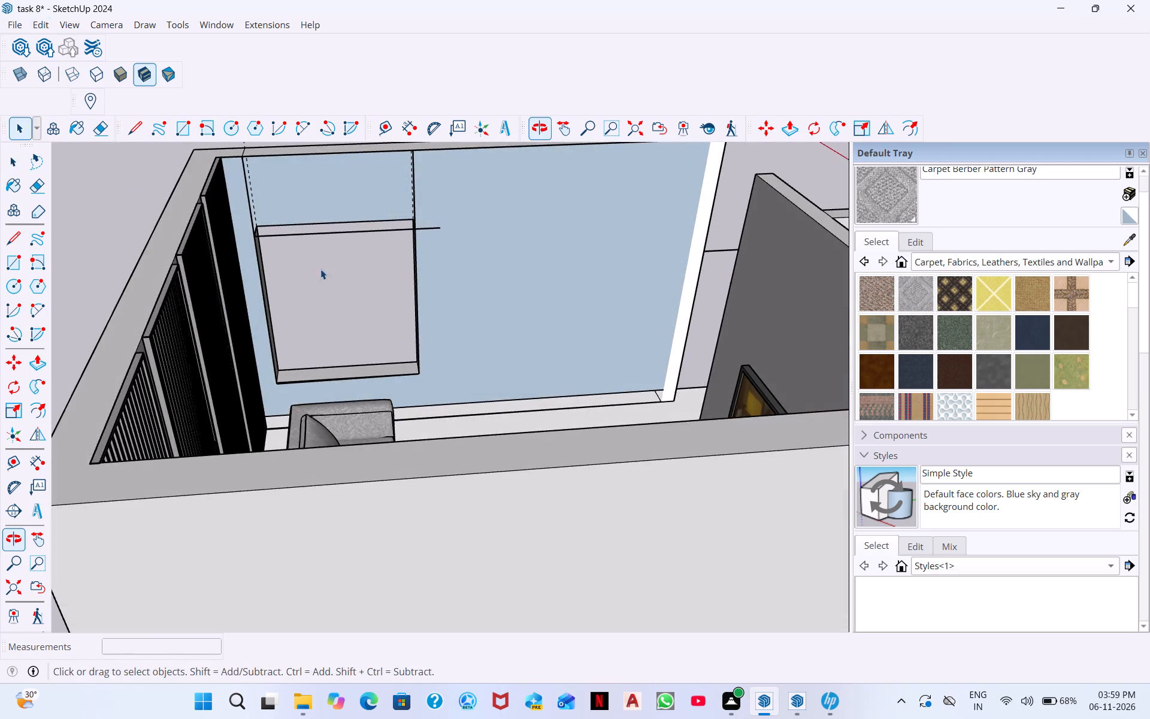
{"action": "middle_click_drag", "start_coordinate": [319, 282], "coordinate": [721, 415]}
{"action": "middle_click_drag", "start_coordinate": [303, 409], "coordinate": [761, 435]}
{"action": "middle_click_drag", "start_coordinate": [670, 497], "coordinate": [660, 297]}
{"action": "middle_click_drag", "start_coordinate": [588, 412], "coordinate": [597, 328]}
{"action": "middle_click_drag", "start_coordinate": [661, 370], "coordinate": [0, 403]}
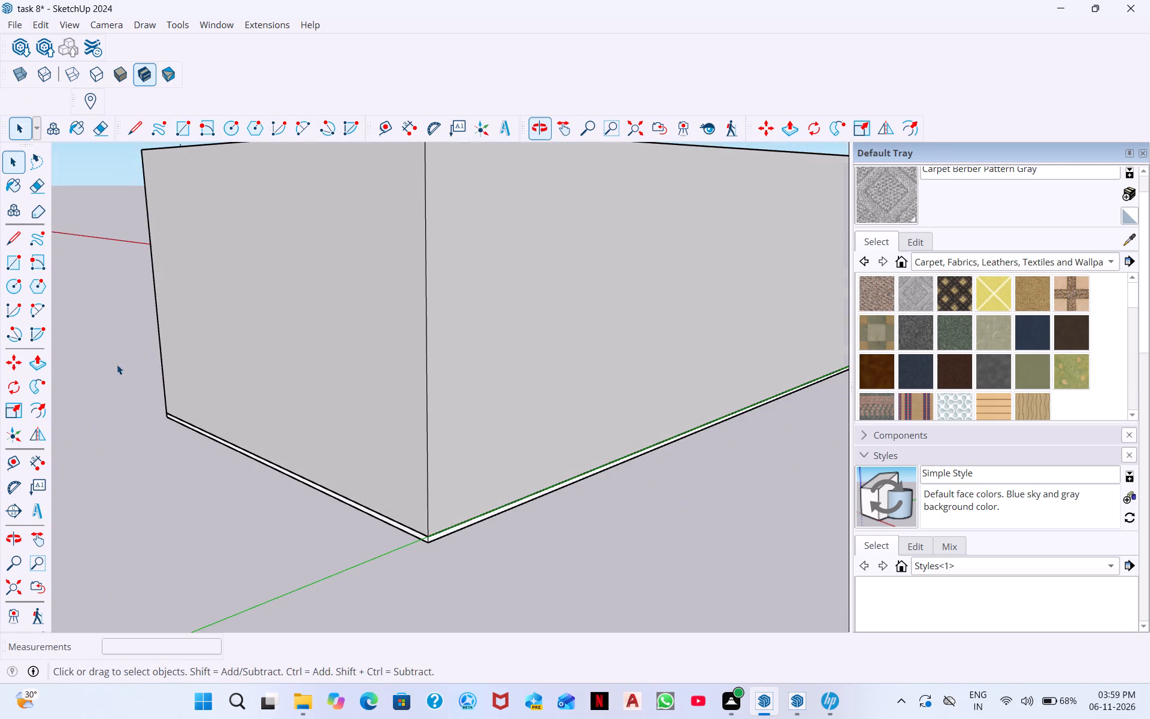
{"action": "middle_click_drag", "start_coordinate": [344, 312], "coordinate": [254, 612]}
{"action": "middle_click_drag", "start_coordinate": [341, 357], "coordinate": [319, 226]}
{"action": "scroll", "coordinate": [340, 357], "scroll_direction": "down", "scroll_amount": 1}
{"action": "middle_click_drag", "start_coordinate": [358, 265], "coordinate": [332, 224]}
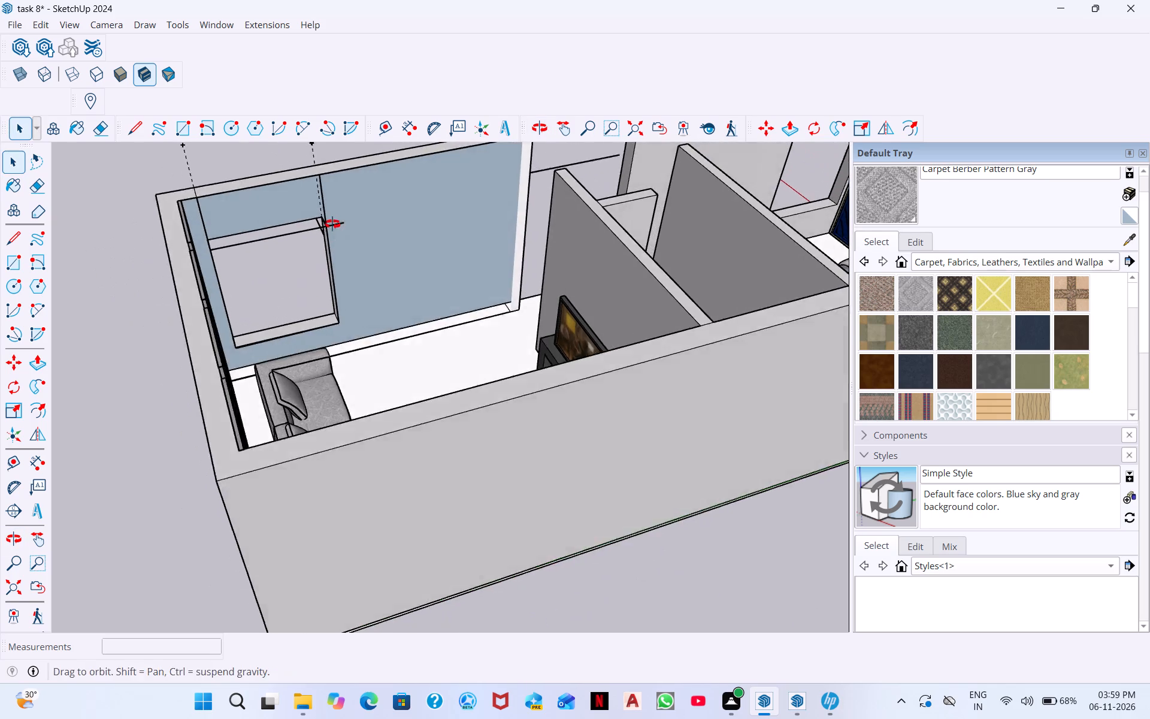
{"action": "middle_click_drag", "start_coordinate": [332, 224], "coordinate": [320, 206]}
{"action": "scroll", "coordinate": [354, 278], "scroll_direction": "up", "scroll_amount": 6}
{"action": "scroll", "coordinate": [373, 264], "scroll_direction": "down", "scroll_amount": 3}
{"action": "scroll", "coordinate": [446, 270], "scroll_direction": "down", "scroll_amount": 2}
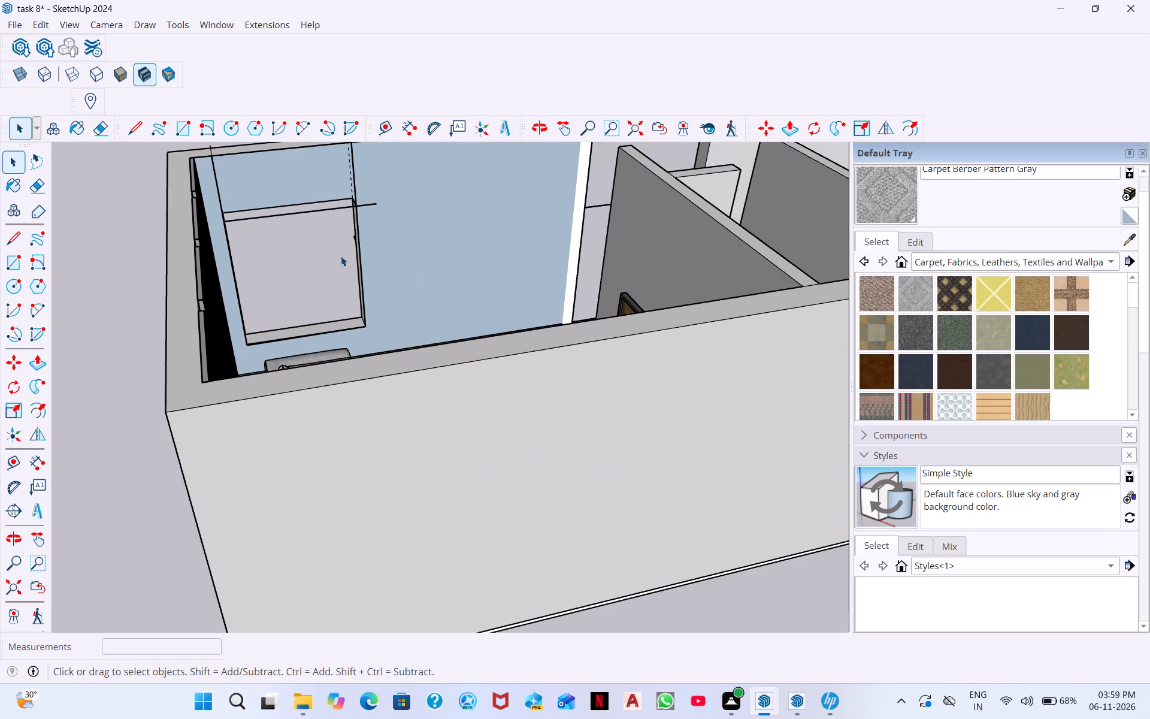
{"action": "scroll", "coordinate": [287, 203], "scroll_direction": "up", "scroll_amount": 2}
{"action": "scroll", "coordinate": [312, 209], "scroll_direction": "down", "scroll_amount": 3}
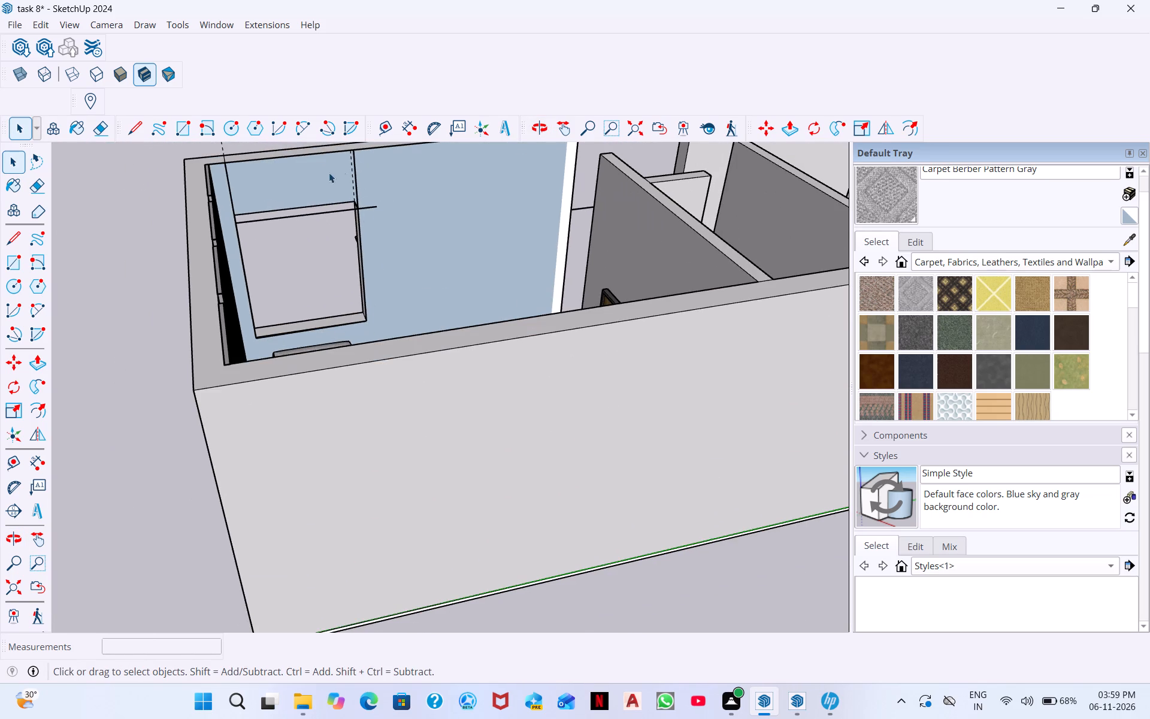
{"action": "middle_click_drag", "start_coordinate": [267, 307], "coordinate": [308, 319]}
{"action": "scroll", "coordinate": [358, 182], "scroll_direction": "up", "scroll_amount": 3}
{"action": "scroll", "coordinate": [357, 182], "scroll_direction": "down", "scroll_amount": 2}
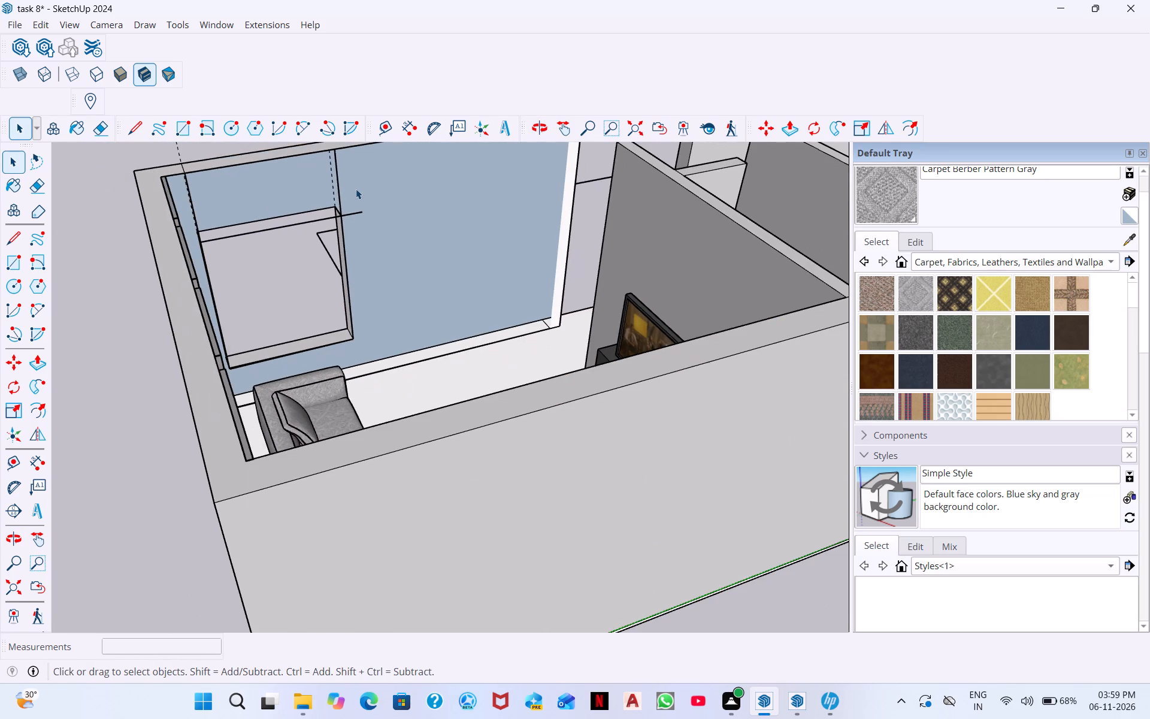
{"action": "scroll", "coordinate": [354, 210], "scroll_direction": "up", "scroll_amount": 2}
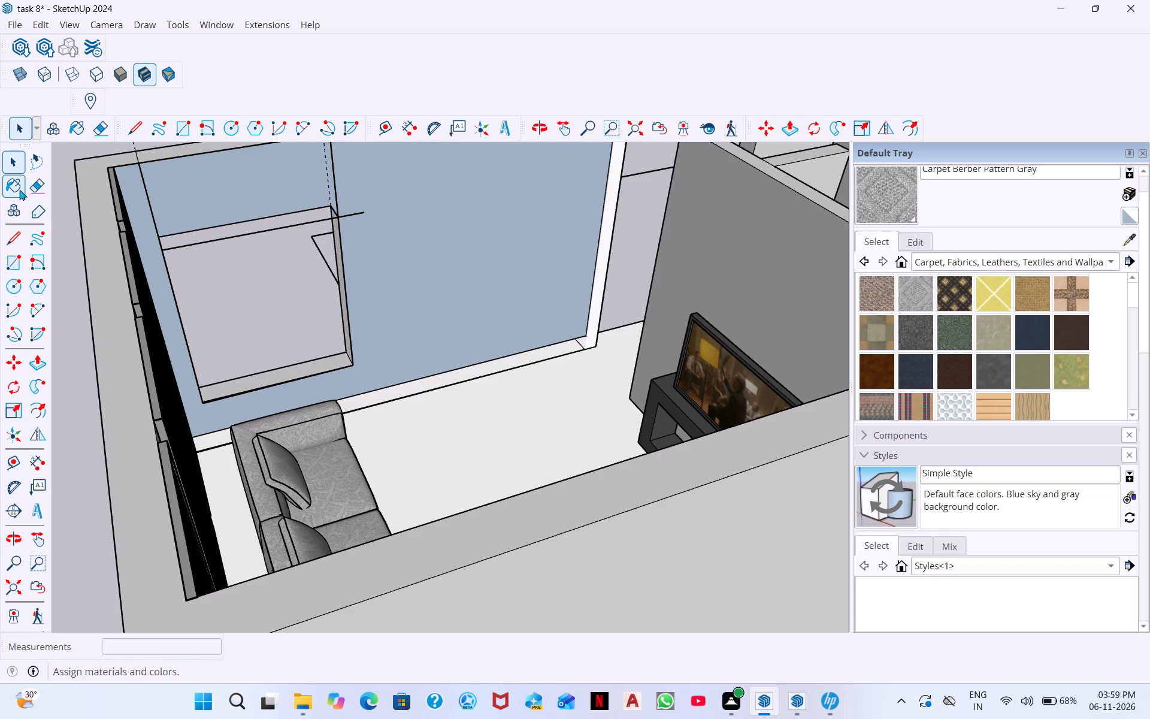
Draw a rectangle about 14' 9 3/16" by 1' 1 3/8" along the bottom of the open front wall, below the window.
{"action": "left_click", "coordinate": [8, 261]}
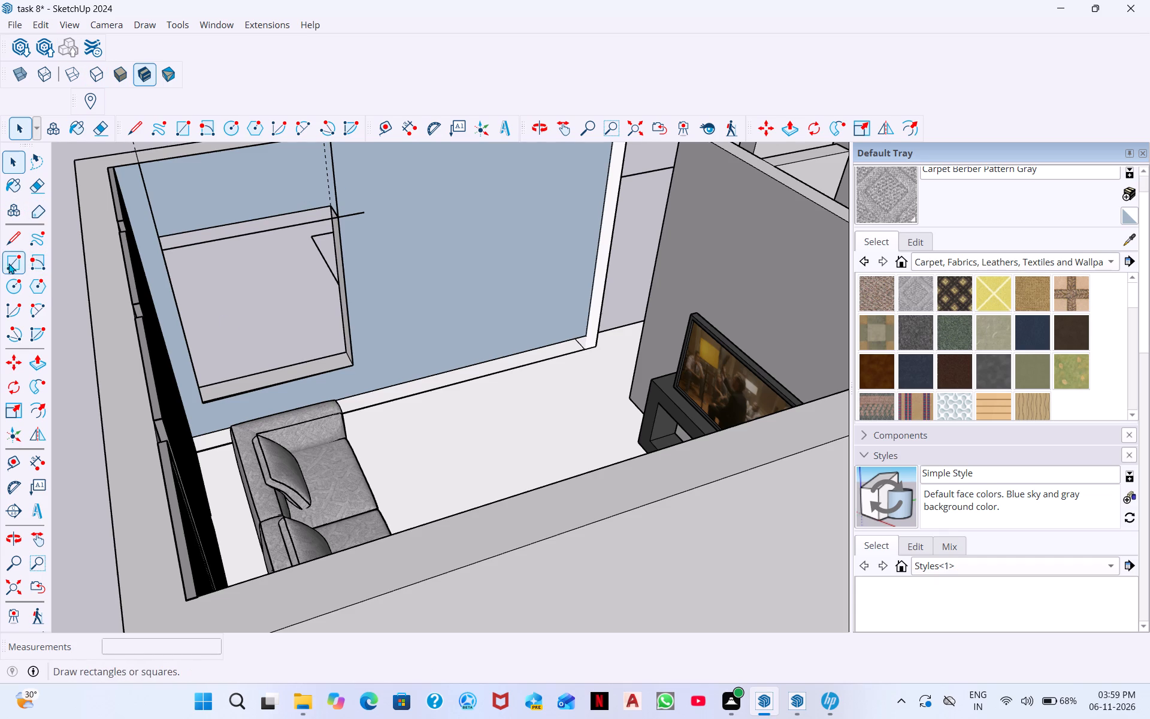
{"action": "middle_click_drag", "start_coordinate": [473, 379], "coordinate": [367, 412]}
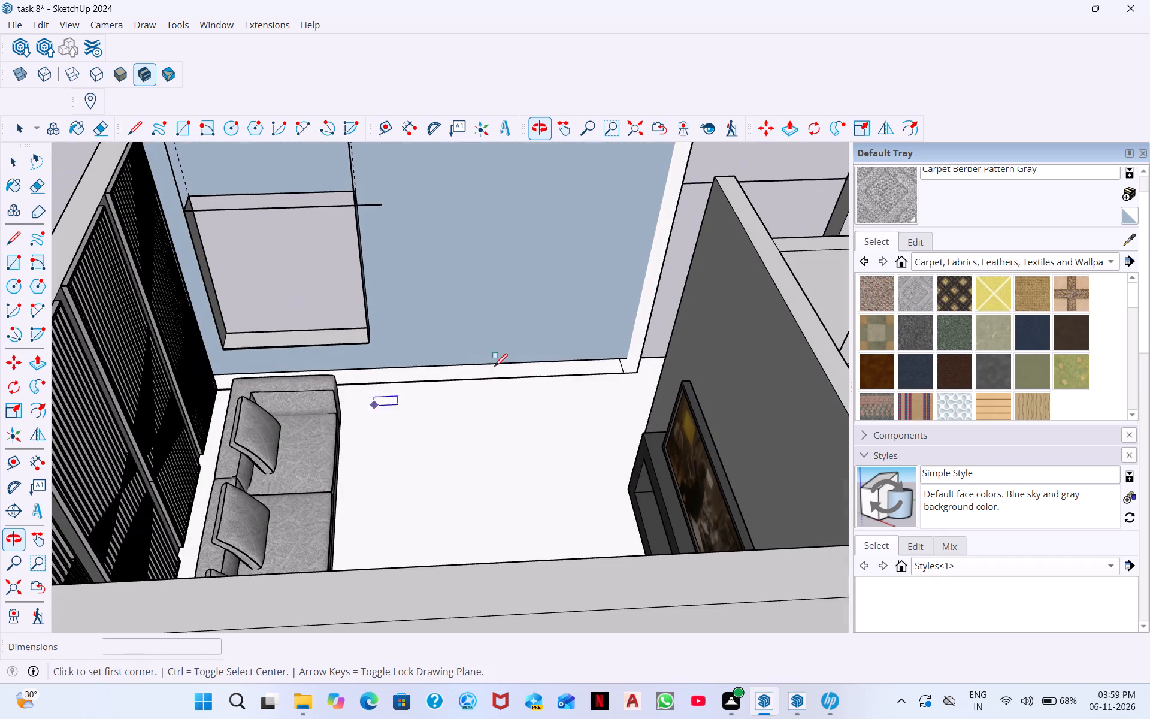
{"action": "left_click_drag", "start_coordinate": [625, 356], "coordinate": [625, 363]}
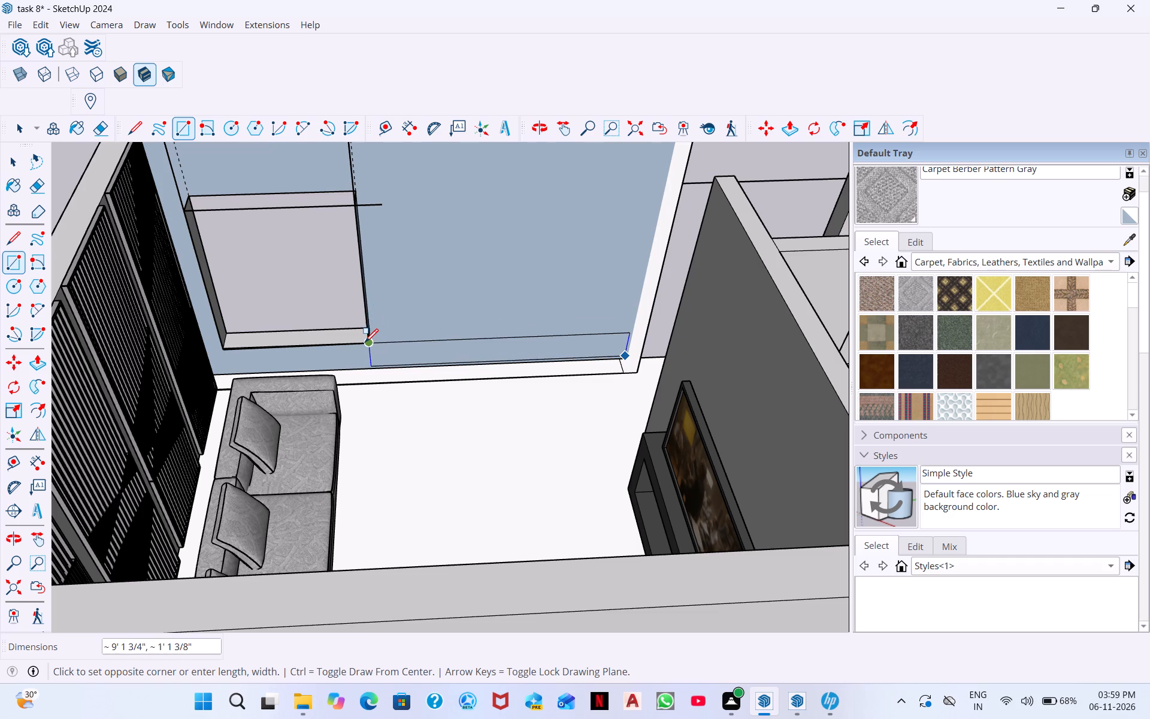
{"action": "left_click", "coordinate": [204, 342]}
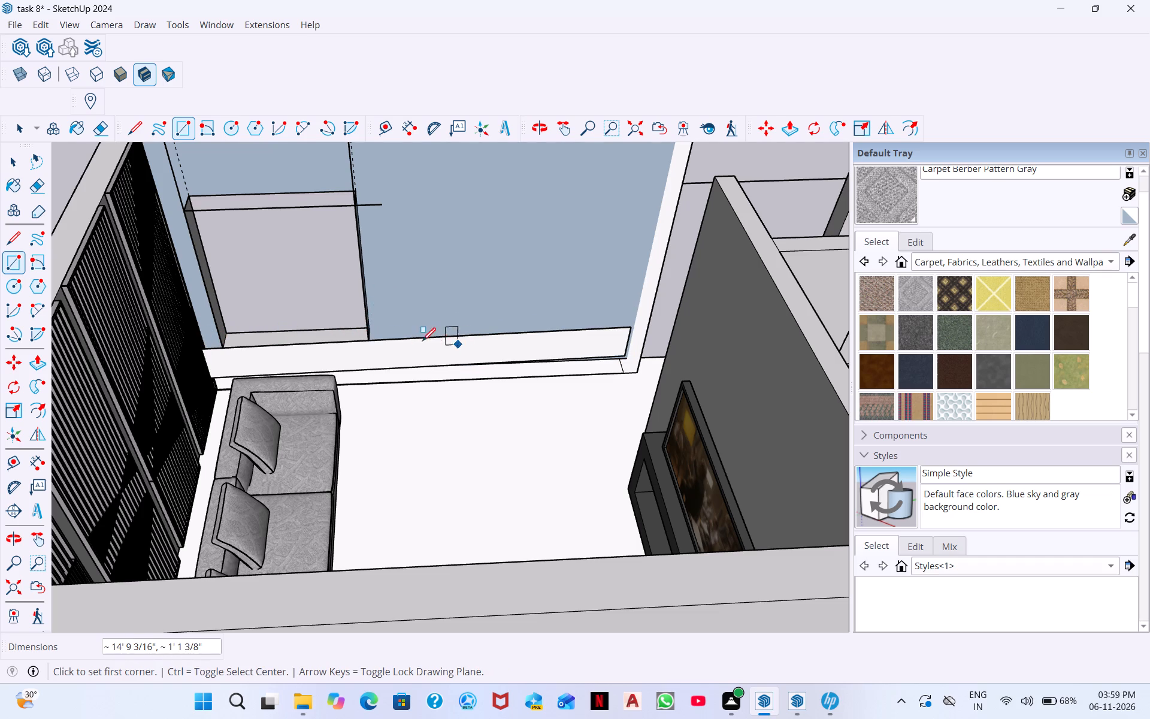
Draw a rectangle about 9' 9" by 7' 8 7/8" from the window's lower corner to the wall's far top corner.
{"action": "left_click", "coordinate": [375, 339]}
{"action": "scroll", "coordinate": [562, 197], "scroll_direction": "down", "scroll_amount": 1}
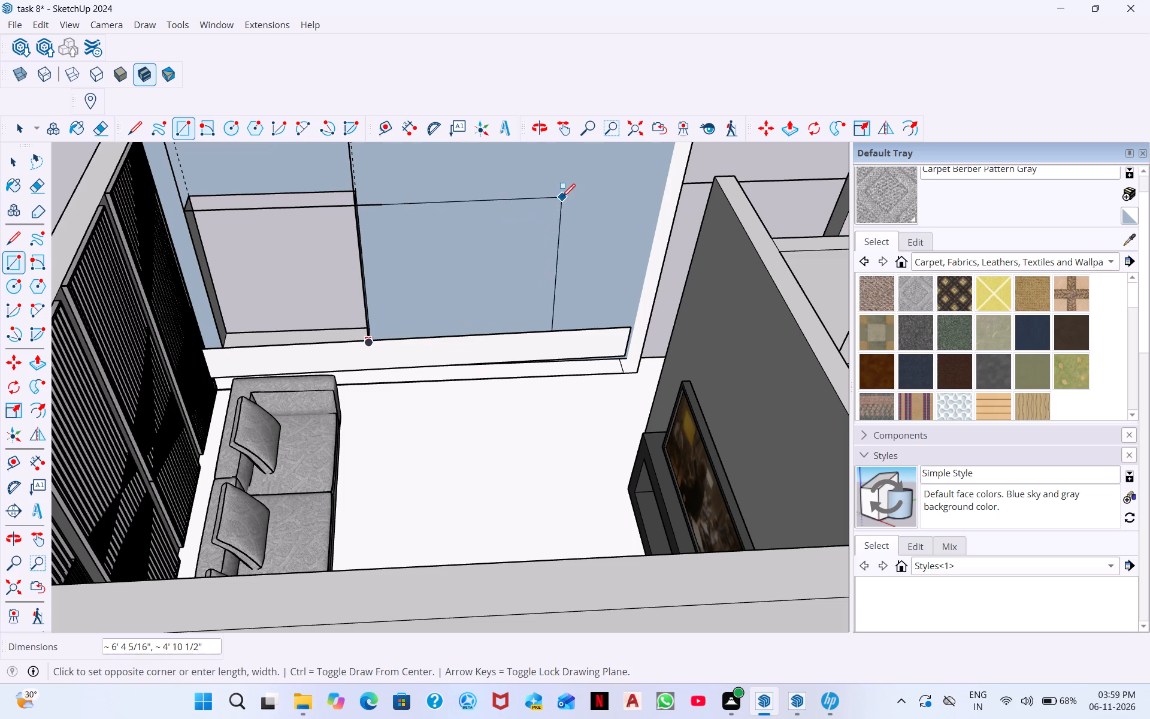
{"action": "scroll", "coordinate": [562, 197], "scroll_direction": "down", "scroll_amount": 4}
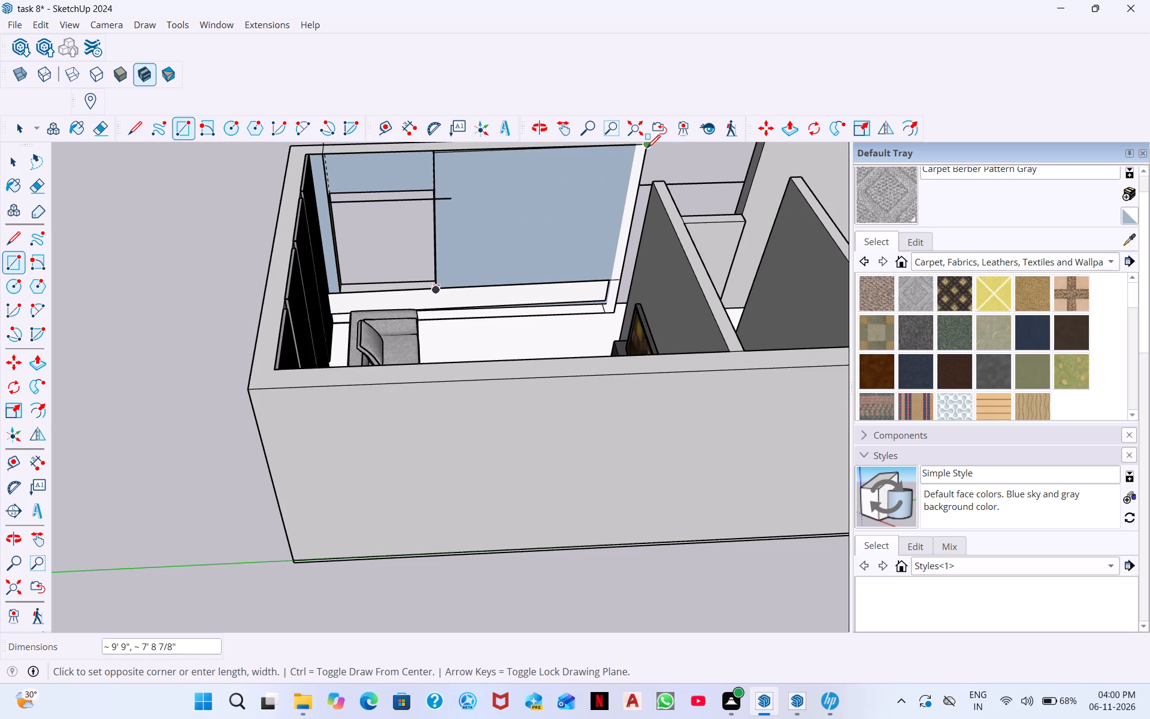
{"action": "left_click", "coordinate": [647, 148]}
Inspect how the new rectangles meet the front wall's floor edge and end, from outside and inside the house.
{"action": "scroll", "coordinate": [616, 286], "scroll_direction": "up", "scroll_amount": 8}
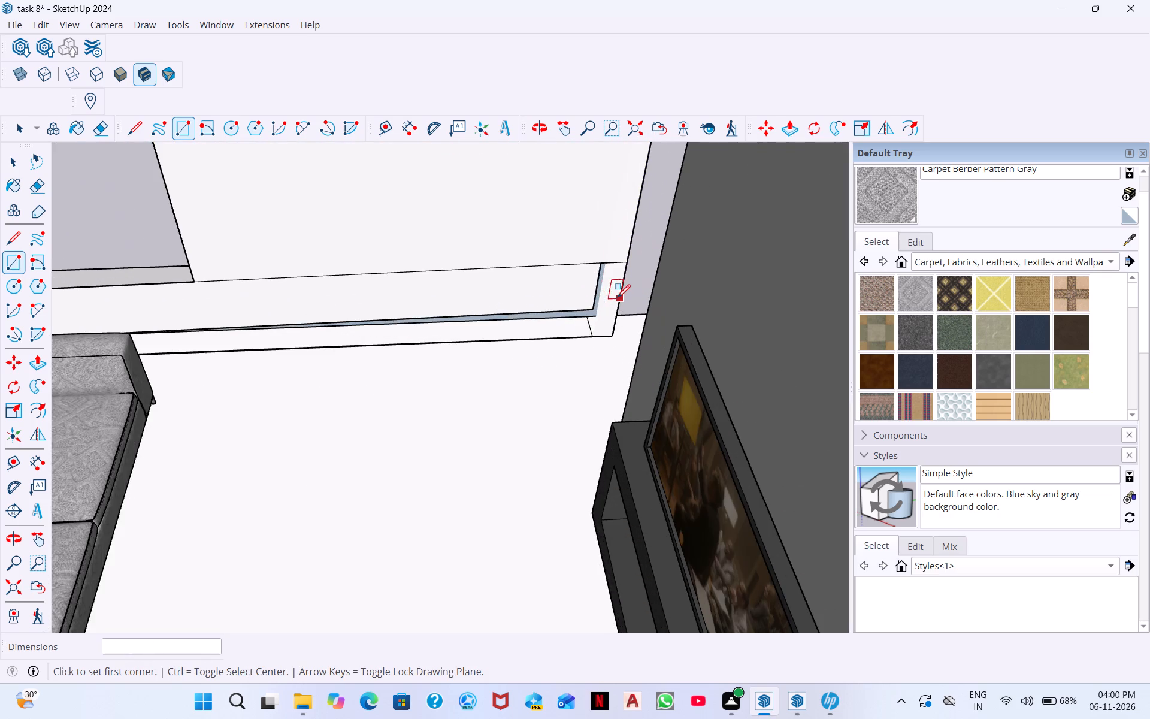
{"action": "middle_click_drag", "start_coordinate": [610, 306], "coordinate": [598, 238]}
{"action": "middle_click_drag", "start_coordinate": [567, 292], "coordinate": [560, 537]}
{"action": "middle_click_drag", "start_coordinate": [577, 277], "coordinate": [589, 525]}
{"action": "middle_click_drag", "start_coordinate": [559, 332], "coordinate": [562, 481]}
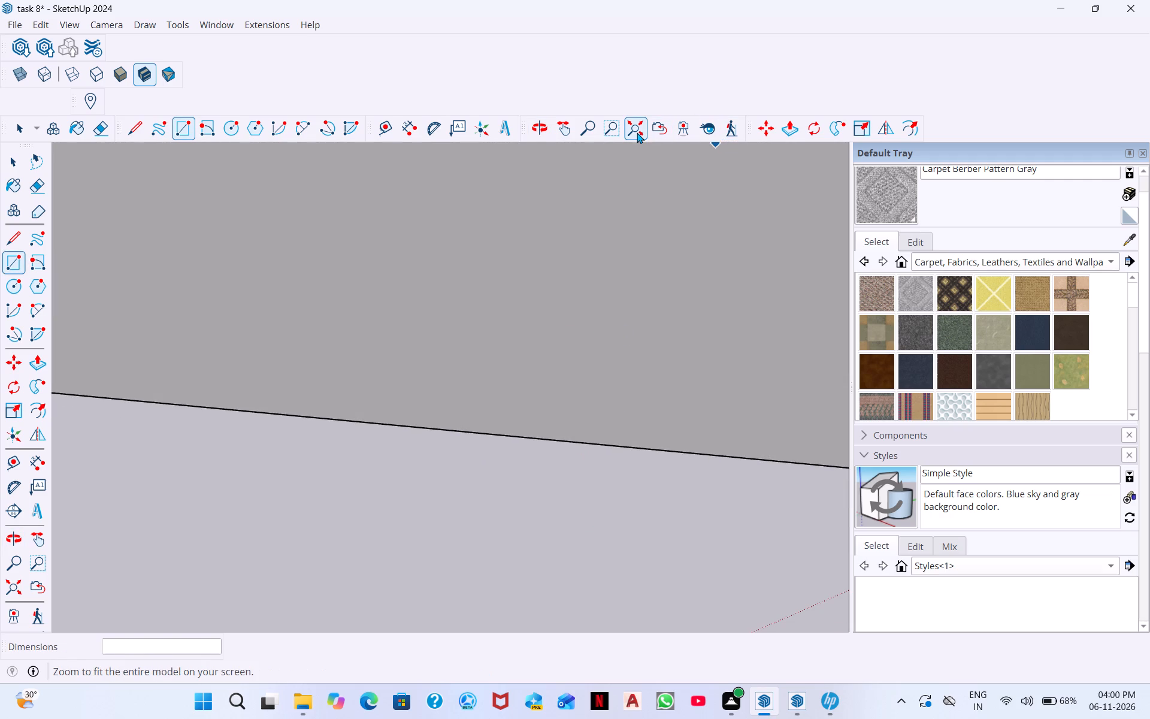
{"action": "left_click", "coordinate": [635, 132]}
{"action": "middle_click_drag", "start_coordinate": [664, 335], "coordinate": [594, 624]}
{"action": "middle_click_drag", "start_coordinate": [668, 484], "coordinate": [677, 450]}
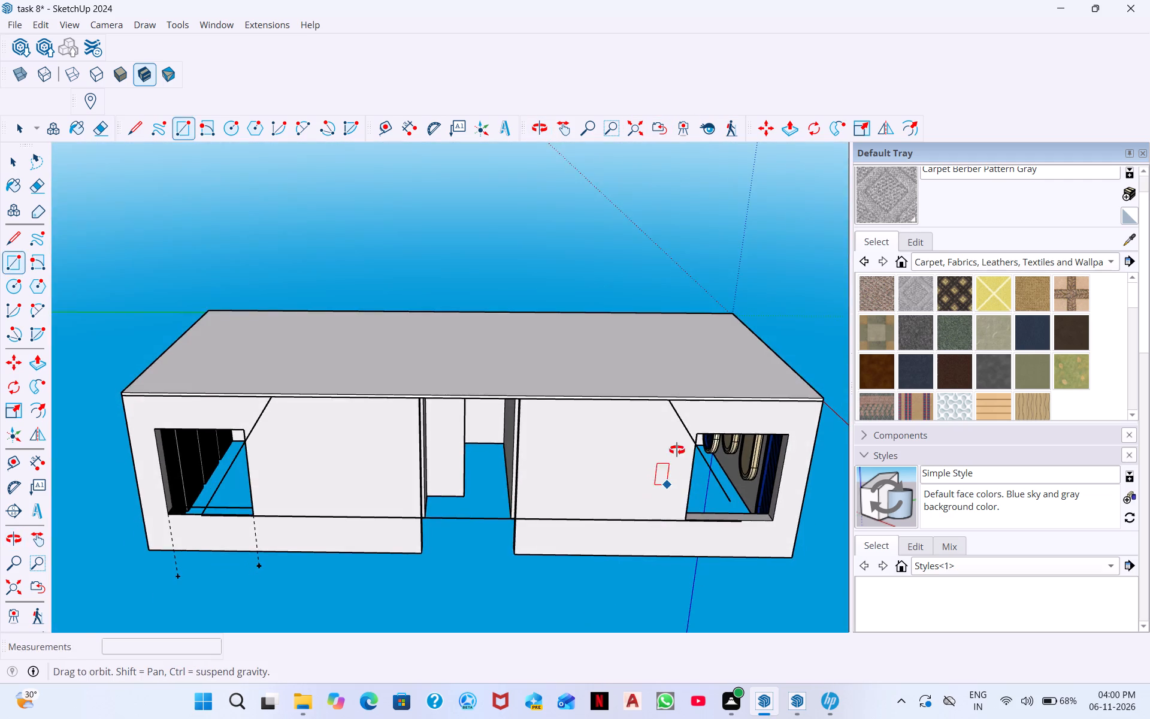
{"action": "middle_click_drag", "start_coordinate": [677, 450], "coordinate": [709, 277]}
{"action": "middle_click_drag", "start_coordinate": [694, 495], "coordinate": [734, 341]}
{"action": "middle_click_drag", "start_coordinate": [673, 503], "coordinate": [719, 330]}
{"action": "middle_click_drag", "start_coordinate": [624, 500], "coordinate": [572, 328]}
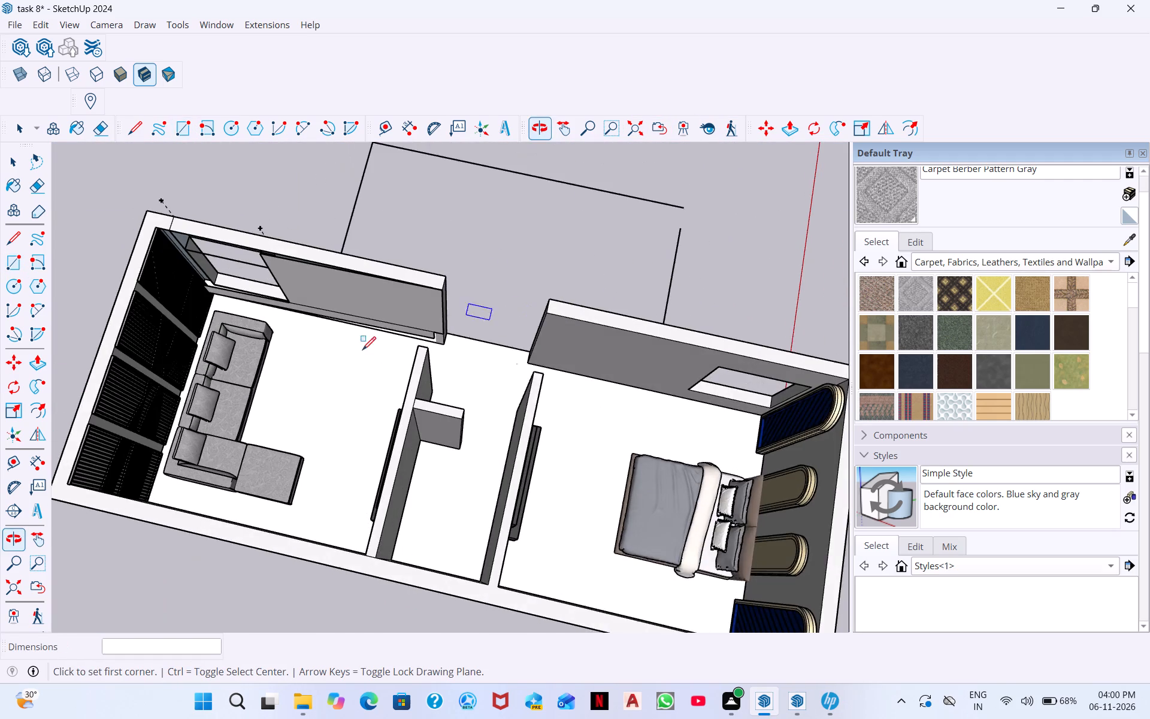
{"action": "scroll", "coordinate": [301, 355], "scroll_direction": "up", "scroll_amount": 2}
{"action": "scroll", "coordinate": [388, 336], "scroll_direction": "up", "scroll_amount": 6}
{"action": "middle_click_drag", "start_coordinate": [438, 297], "coordinate": [447, 279]}
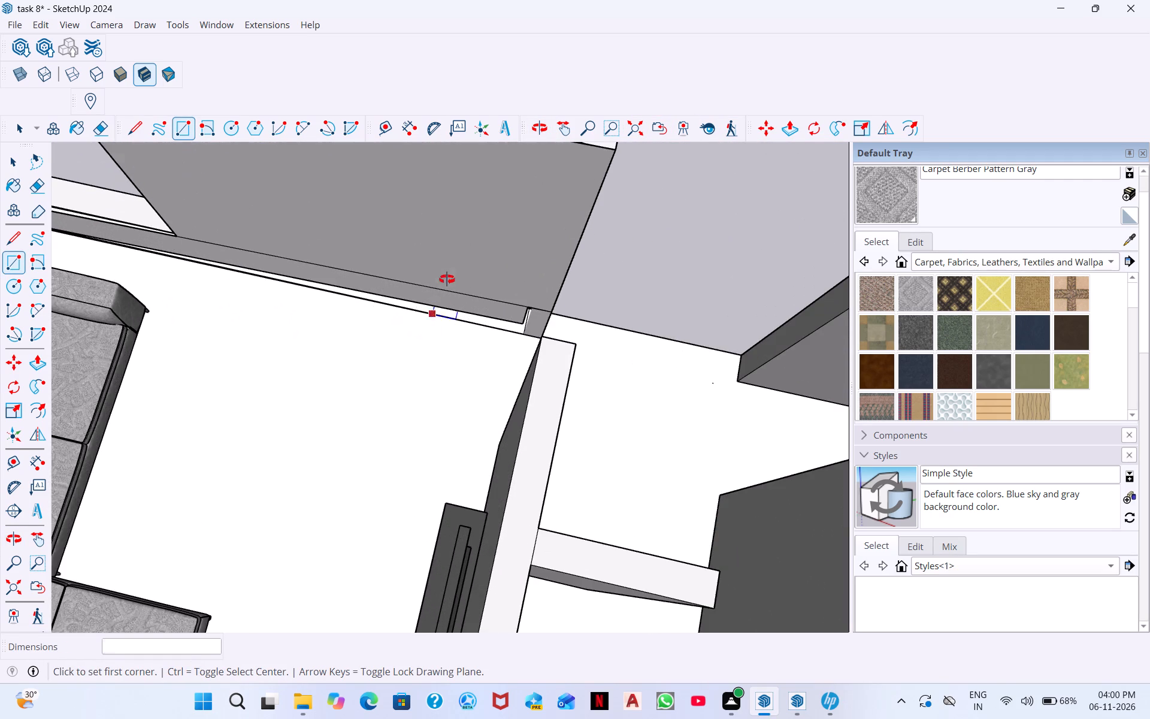
{"action": "middle_click_drag", "start_coordinate": [447, 279], "coordinate": [508, 228]}
{"action": "middle_click_drag", "start_coordinate": [467, 349], "coordinate": [473, 274]}
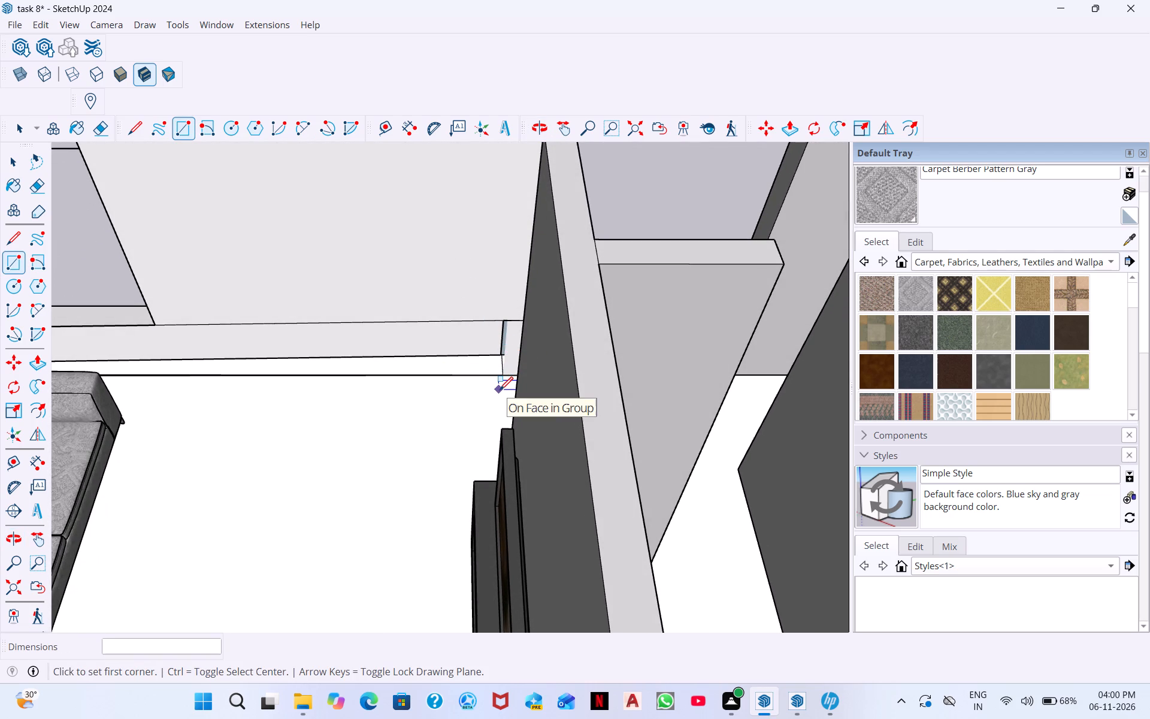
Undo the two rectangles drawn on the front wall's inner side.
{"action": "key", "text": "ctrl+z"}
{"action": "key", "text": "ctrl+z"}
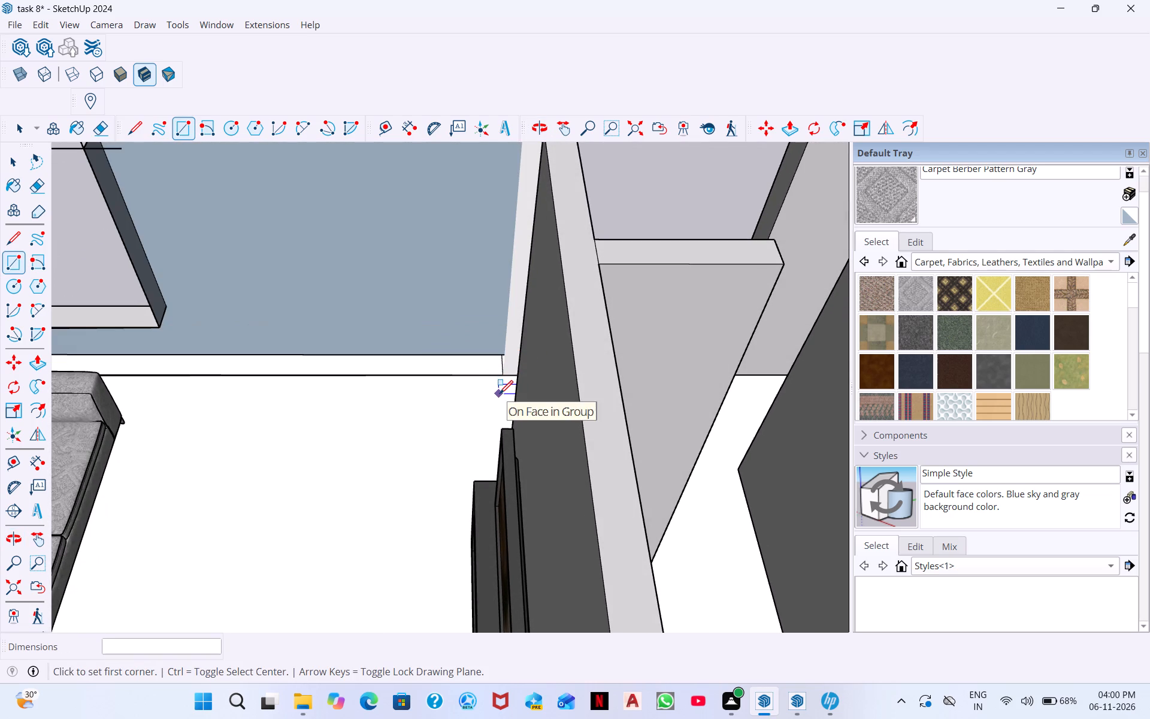
Draw a 9' 3" by 10' rectangle over the open inner side of the front wall, from its doorway-end floor corner to the window's near side.
{"action": "left_click", "coordinate": [503, 373]}
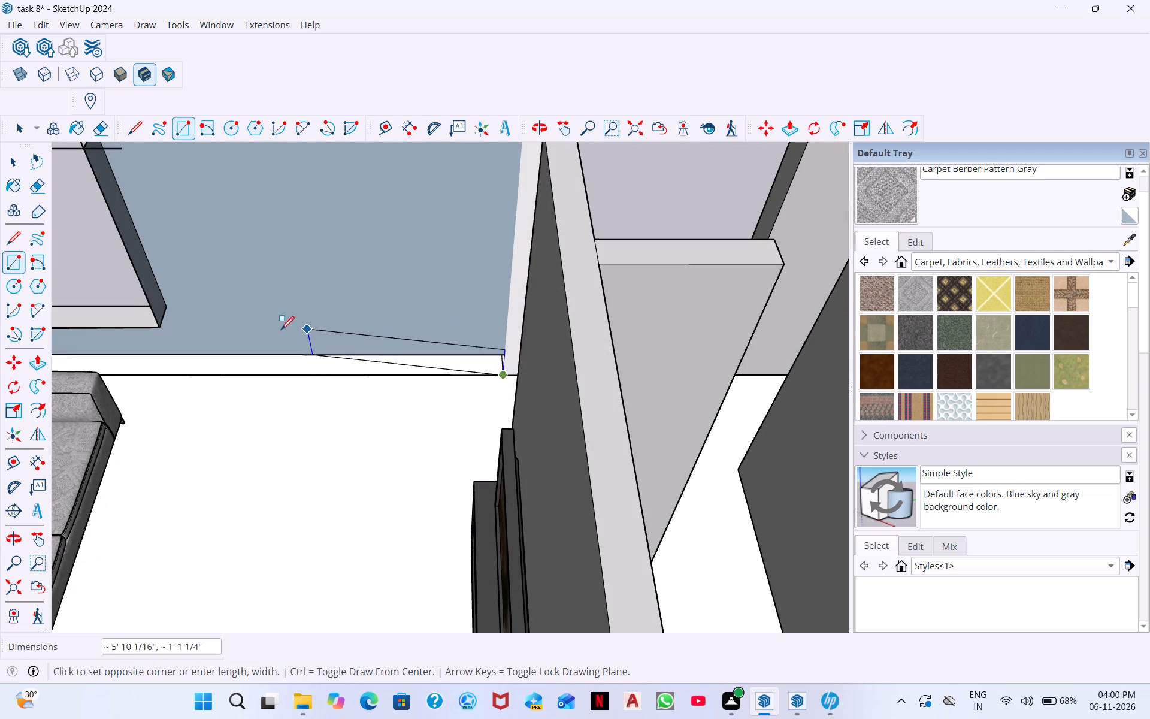
{"action": "middle_click_drag", "start_coordinate": [90, 353], "coordinate": [213, 322]}
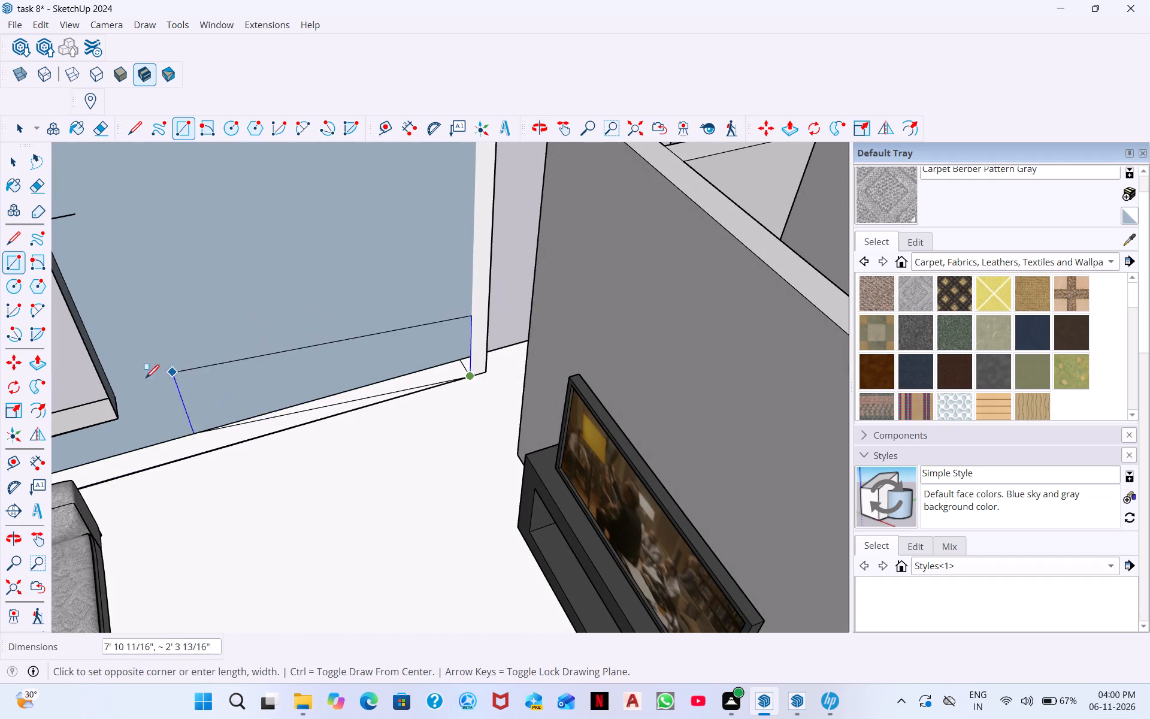
{"action": "scroll", "coordinate": [49, 204], "scroll_direction": "down", "scroll_amount": 2}
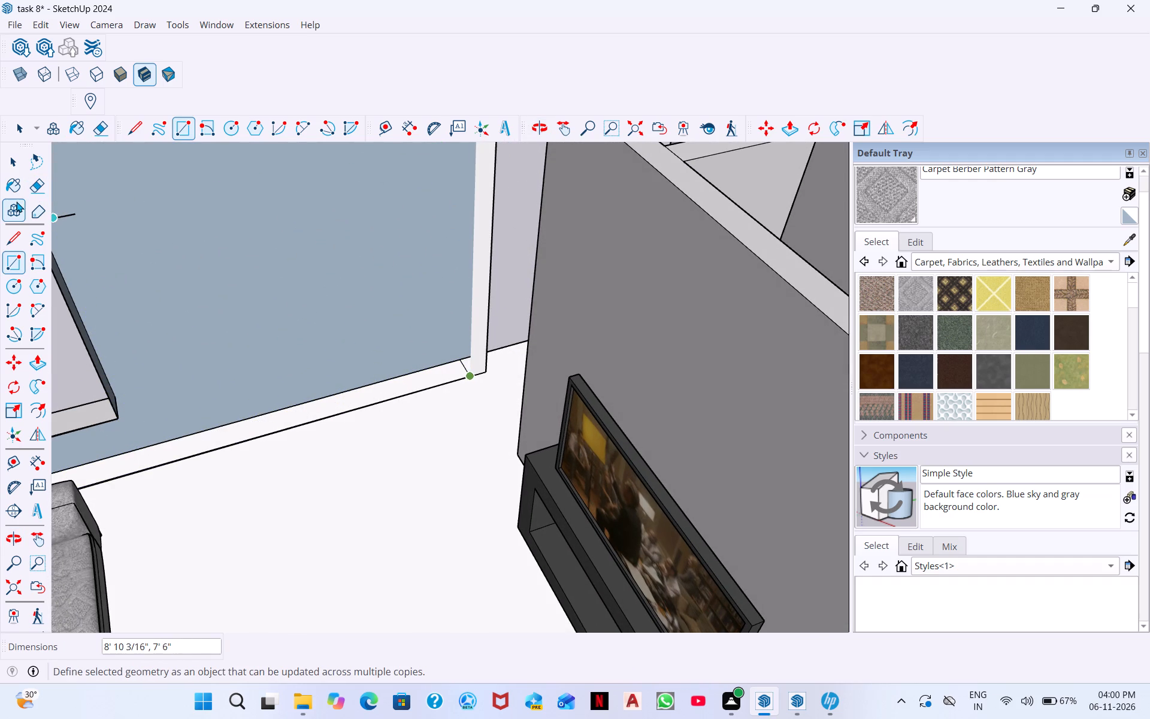
{"action": "middle_click_drag", "start_coordinate": [16, 200], "coordinate": [19, 144]}
{"action": "middle_click_drag", "start_coordinate": [147, 249], "coordinate": [105, 153]}
{"action": "middle_click_drag", "start_coordinate": [105, 168], "coordinate": [188, 330]}
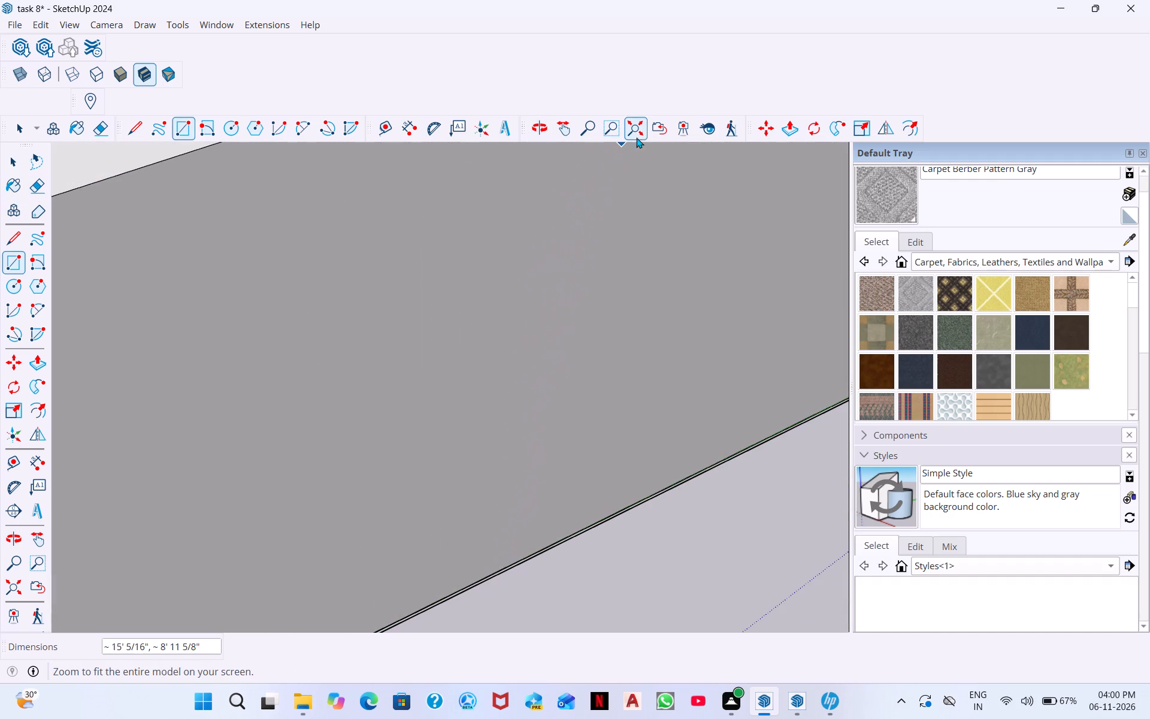
{"action": "left_click", "coordinate": [637, 132]}
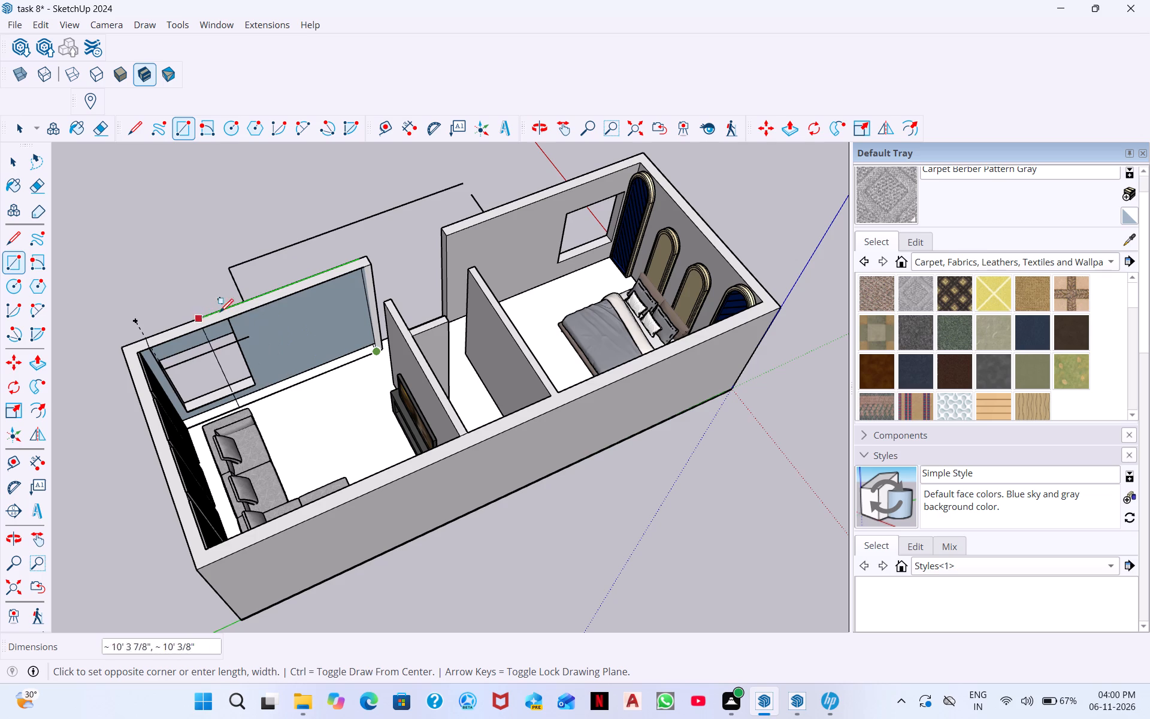
{"action": "left_click", "coordinate": [232, 322]}
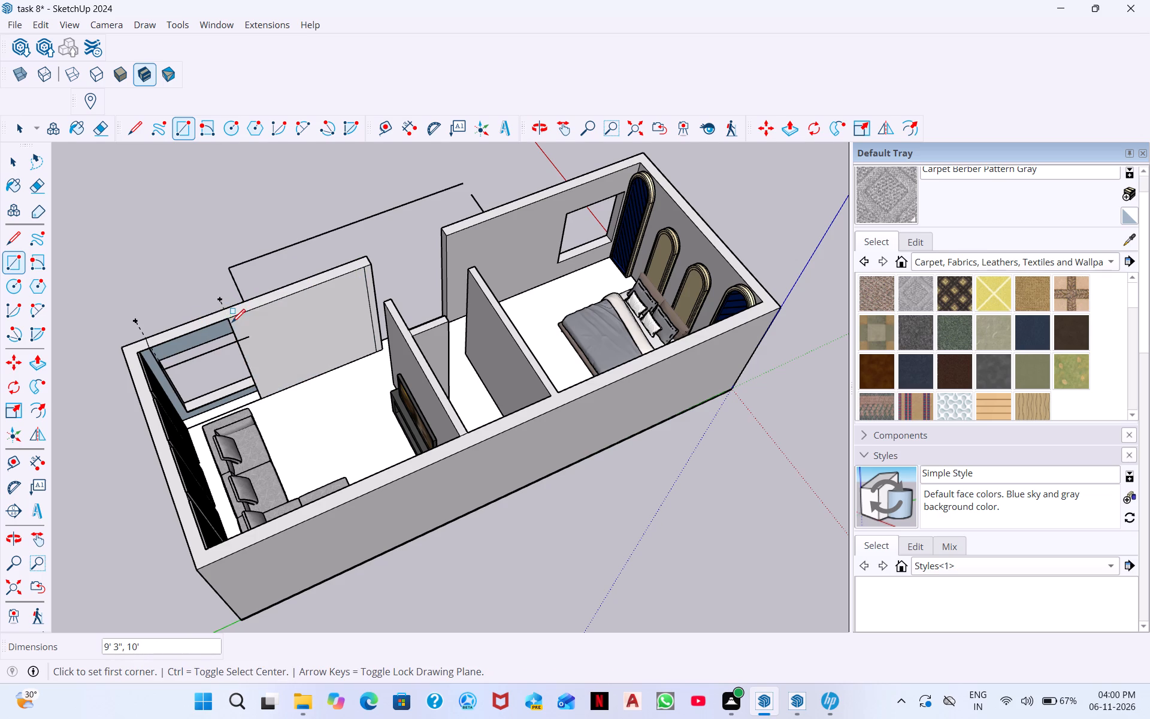
Draw a 5' by 2' 6" rectangle above the living-room window, from the new face's top corner to the window's upper far corner.
{"action": "middle_click_drag", "start_coordinate": [249, 385], "coordinate": [262, 352]}
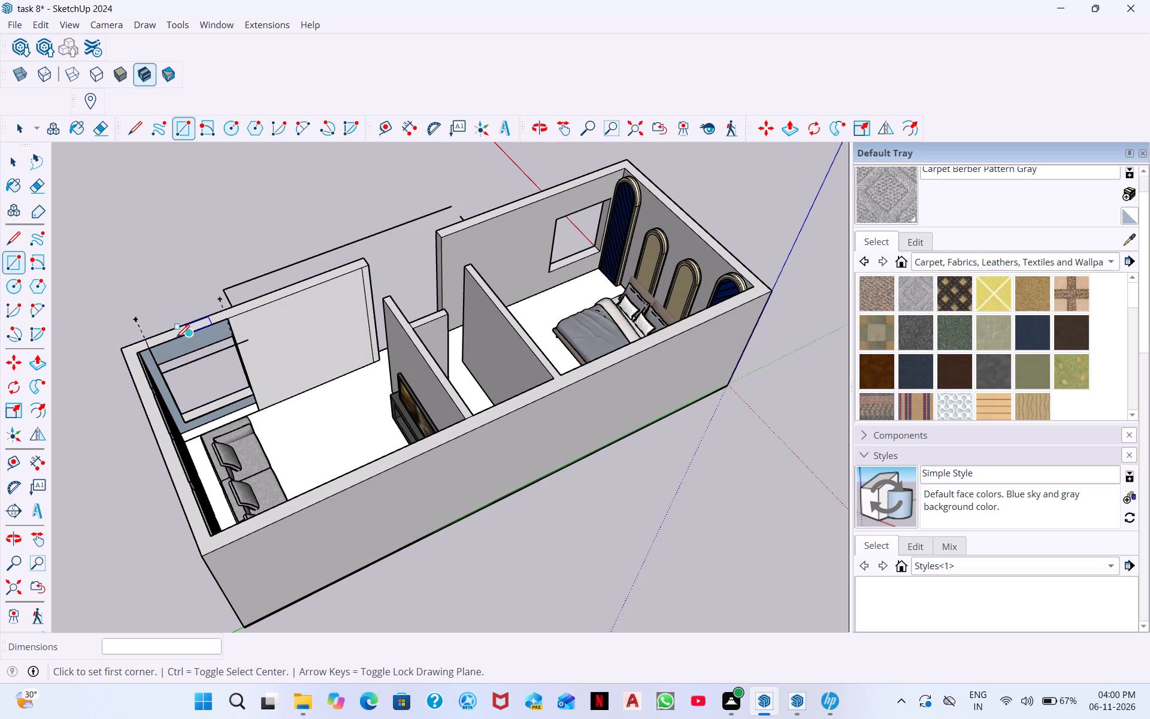
{"action": "scroll", "coordinate": [127, 348], "scroll_direction": "up", "scroll_amount": 4}
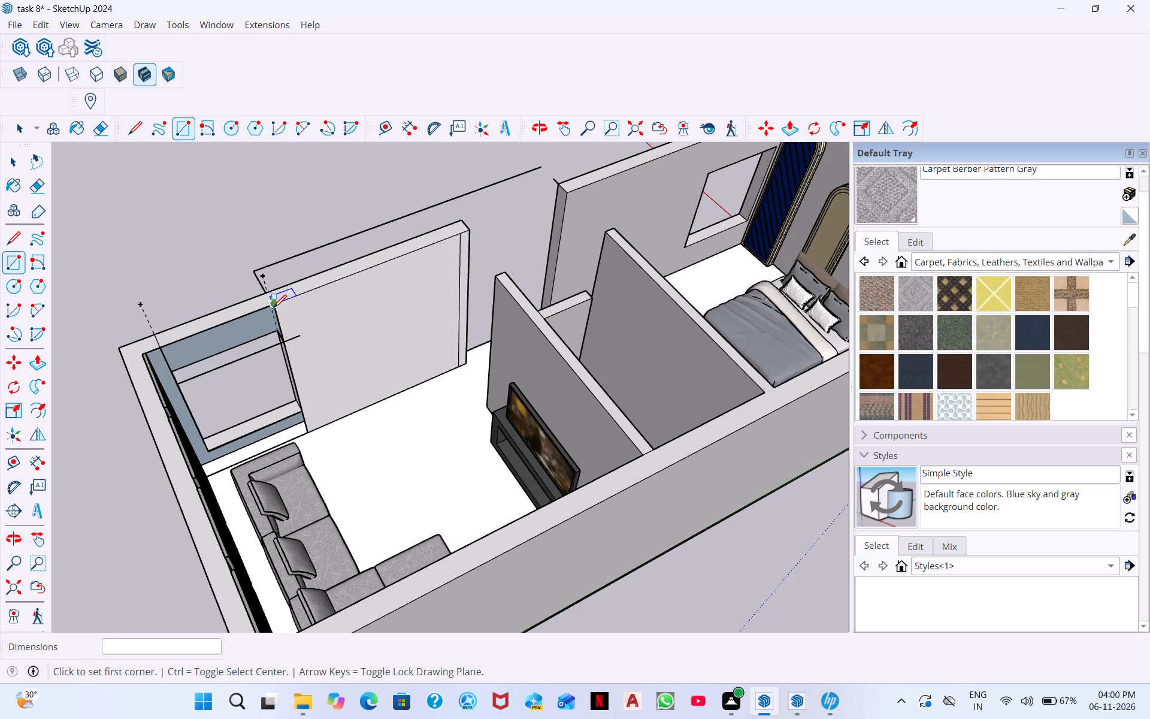
{"action": "left_click", "coordinate": [273, 308]}
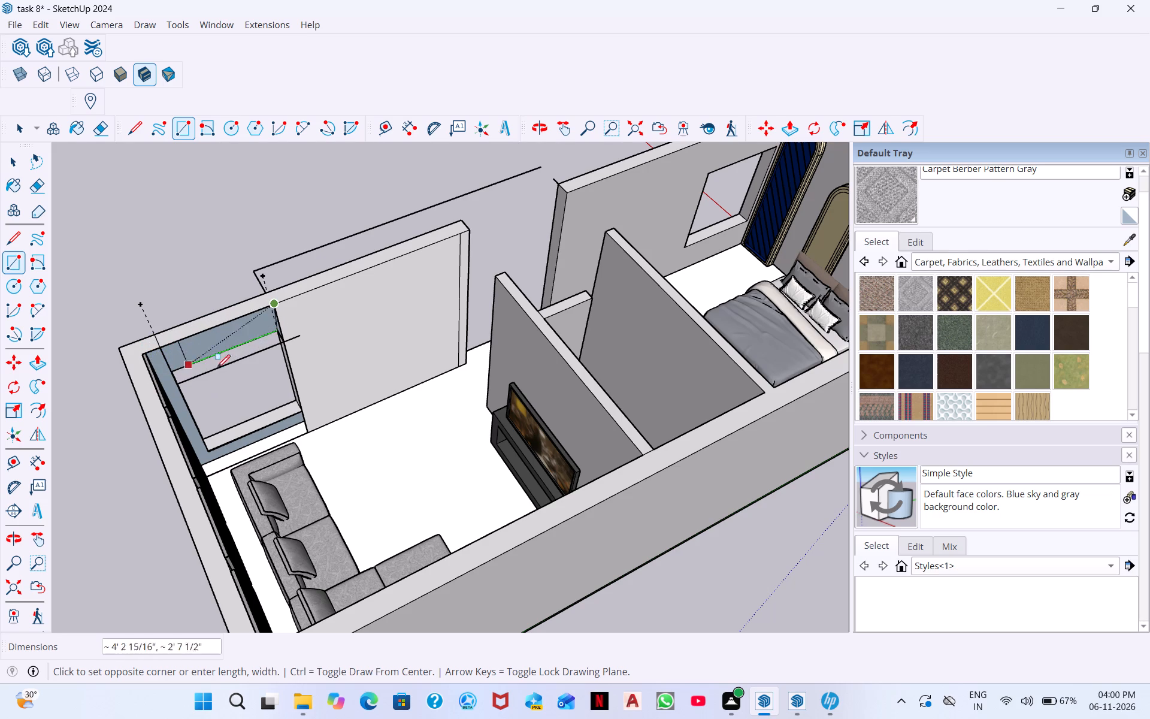
{"action": "scroll", "coordinate": [189, 363], "scroll_direction": "up", "scroll_amount": 12}
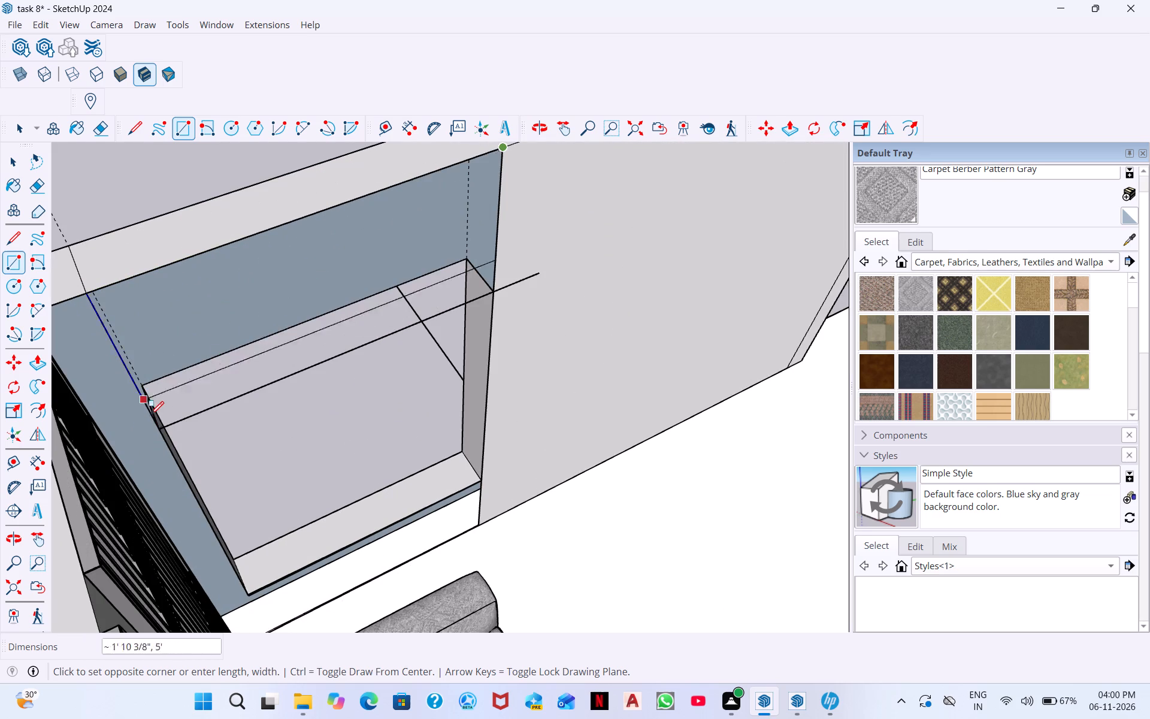
{"action": "left_click", "coordinate": [155, 425]}
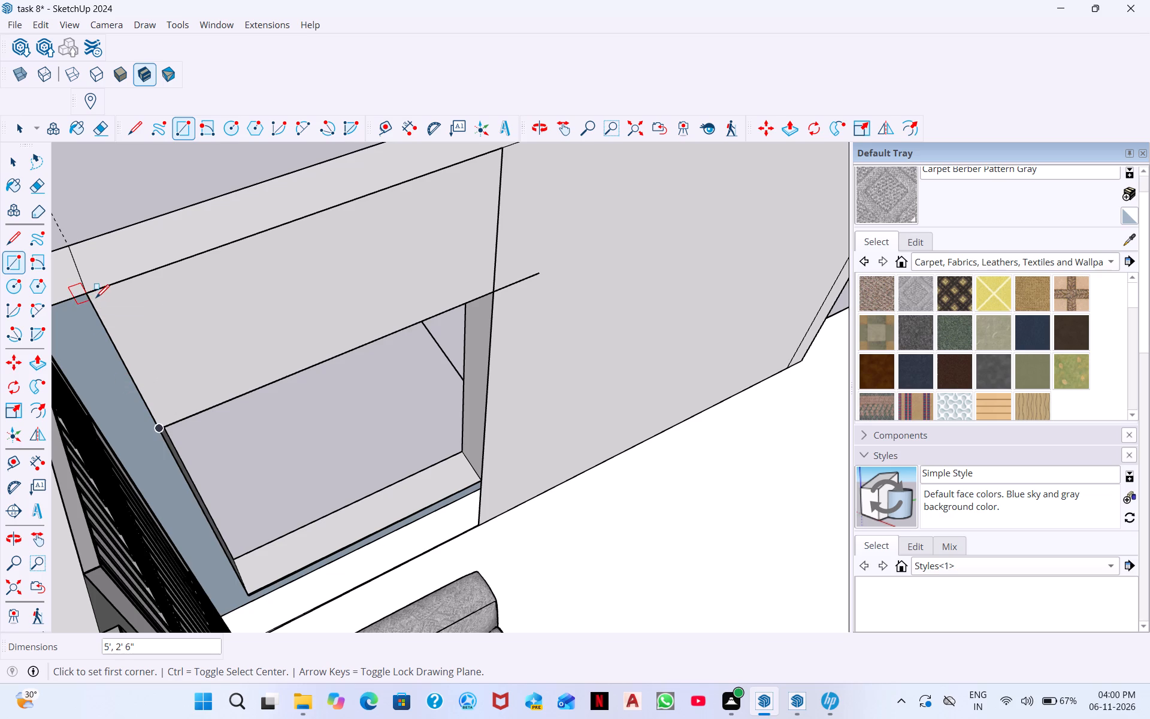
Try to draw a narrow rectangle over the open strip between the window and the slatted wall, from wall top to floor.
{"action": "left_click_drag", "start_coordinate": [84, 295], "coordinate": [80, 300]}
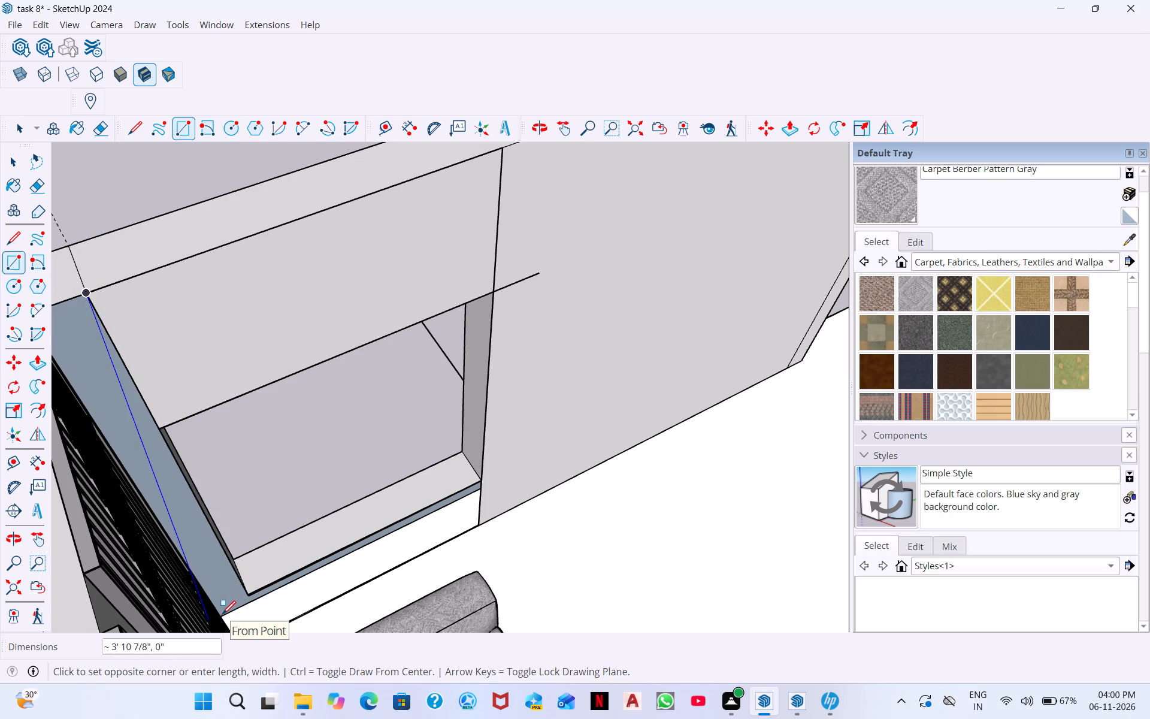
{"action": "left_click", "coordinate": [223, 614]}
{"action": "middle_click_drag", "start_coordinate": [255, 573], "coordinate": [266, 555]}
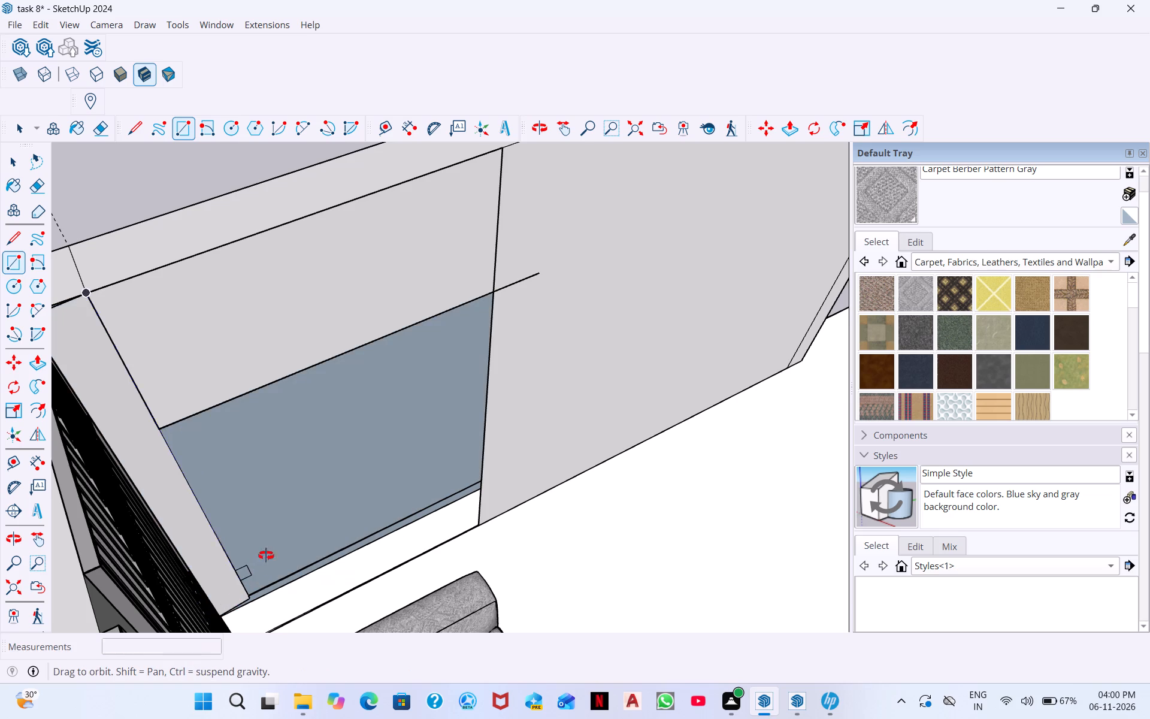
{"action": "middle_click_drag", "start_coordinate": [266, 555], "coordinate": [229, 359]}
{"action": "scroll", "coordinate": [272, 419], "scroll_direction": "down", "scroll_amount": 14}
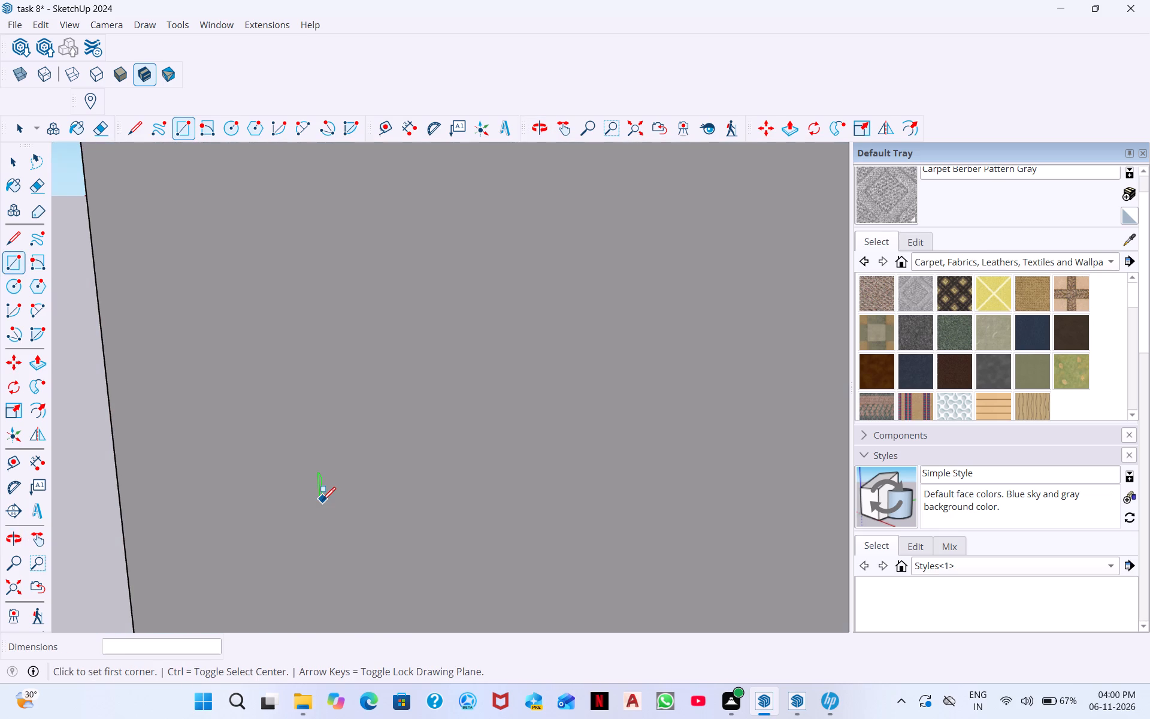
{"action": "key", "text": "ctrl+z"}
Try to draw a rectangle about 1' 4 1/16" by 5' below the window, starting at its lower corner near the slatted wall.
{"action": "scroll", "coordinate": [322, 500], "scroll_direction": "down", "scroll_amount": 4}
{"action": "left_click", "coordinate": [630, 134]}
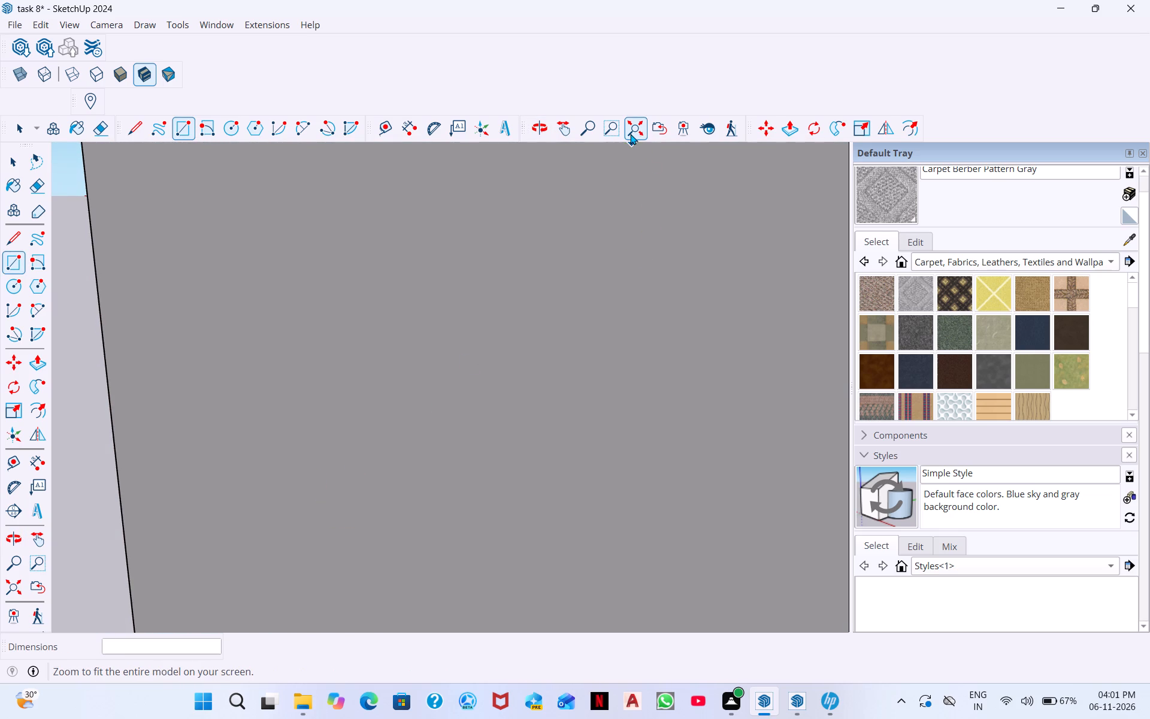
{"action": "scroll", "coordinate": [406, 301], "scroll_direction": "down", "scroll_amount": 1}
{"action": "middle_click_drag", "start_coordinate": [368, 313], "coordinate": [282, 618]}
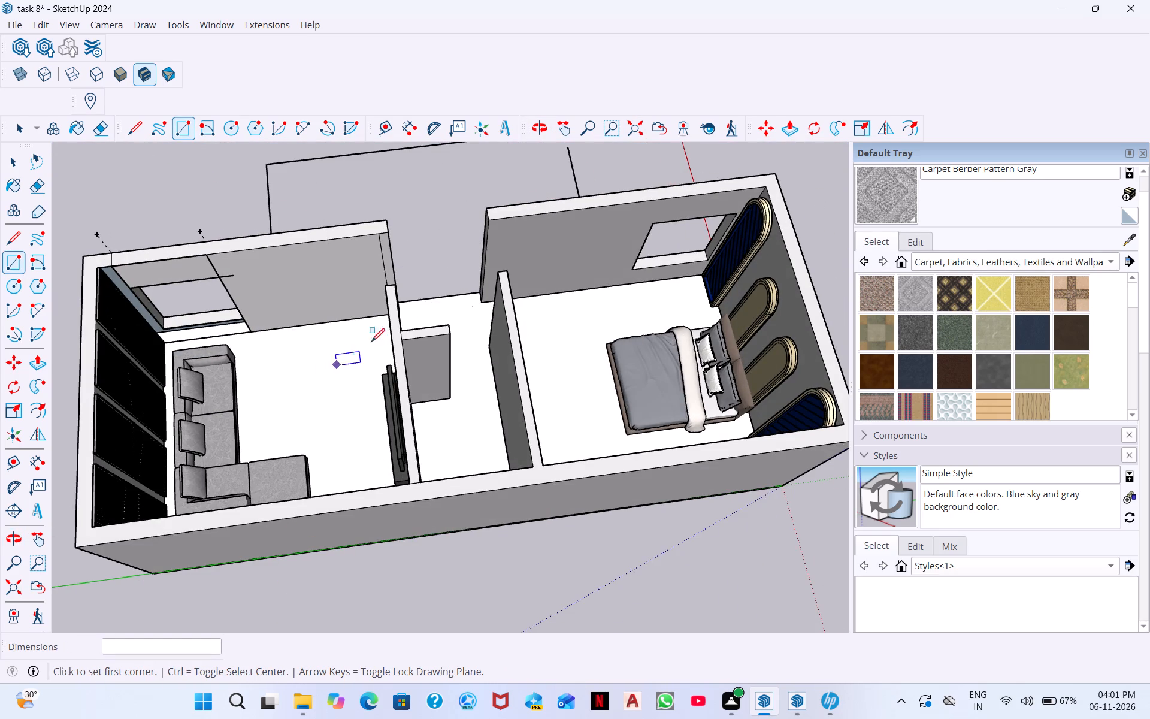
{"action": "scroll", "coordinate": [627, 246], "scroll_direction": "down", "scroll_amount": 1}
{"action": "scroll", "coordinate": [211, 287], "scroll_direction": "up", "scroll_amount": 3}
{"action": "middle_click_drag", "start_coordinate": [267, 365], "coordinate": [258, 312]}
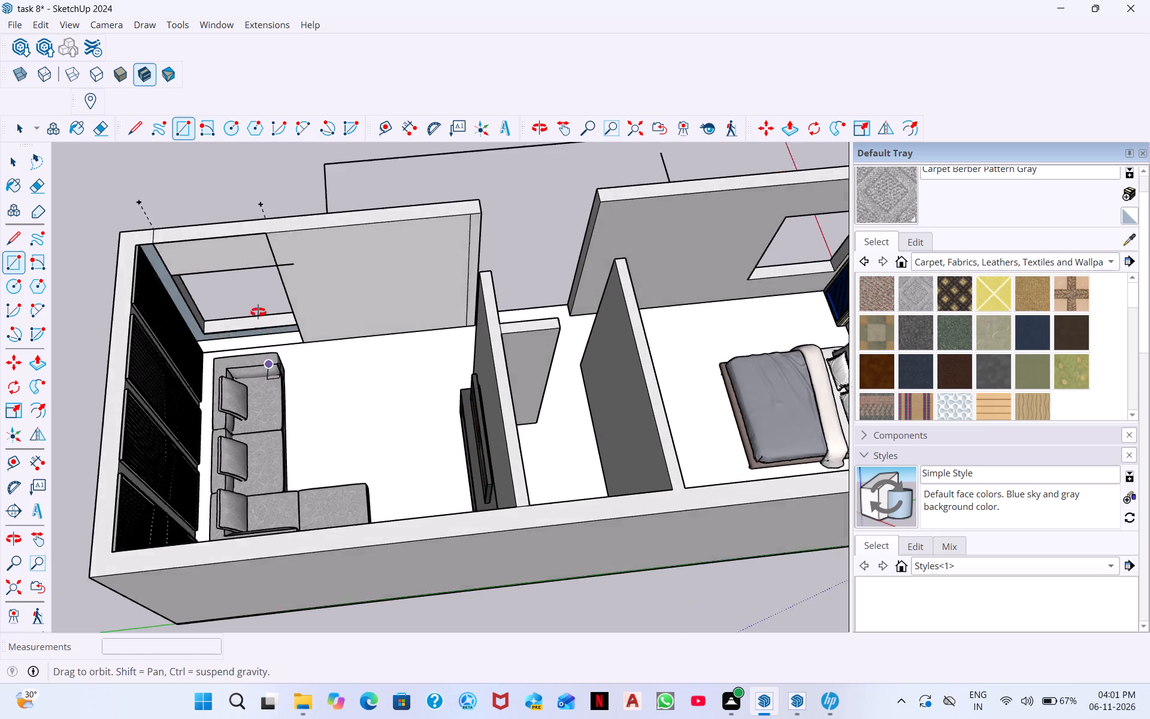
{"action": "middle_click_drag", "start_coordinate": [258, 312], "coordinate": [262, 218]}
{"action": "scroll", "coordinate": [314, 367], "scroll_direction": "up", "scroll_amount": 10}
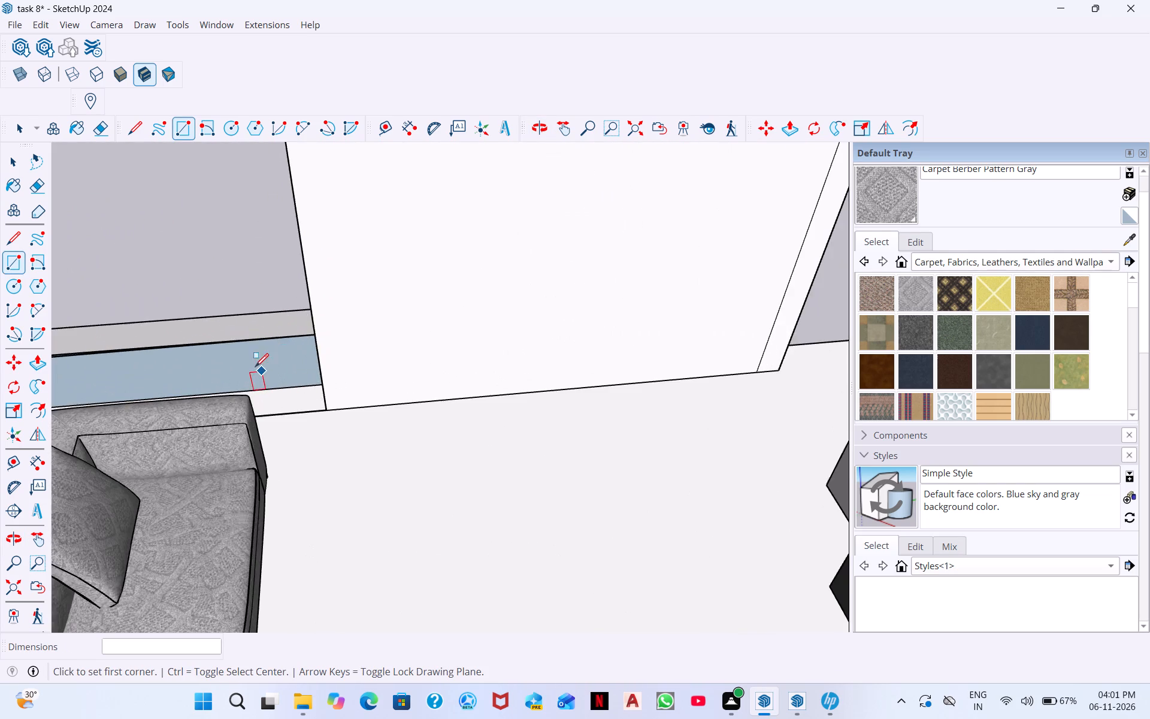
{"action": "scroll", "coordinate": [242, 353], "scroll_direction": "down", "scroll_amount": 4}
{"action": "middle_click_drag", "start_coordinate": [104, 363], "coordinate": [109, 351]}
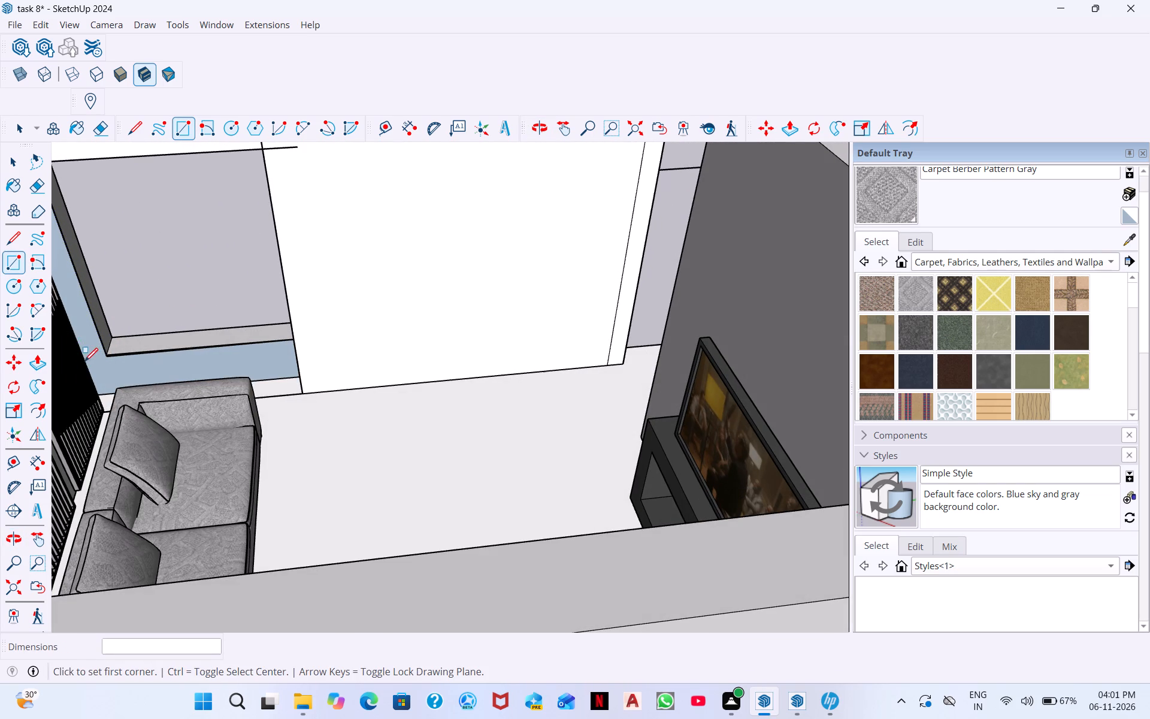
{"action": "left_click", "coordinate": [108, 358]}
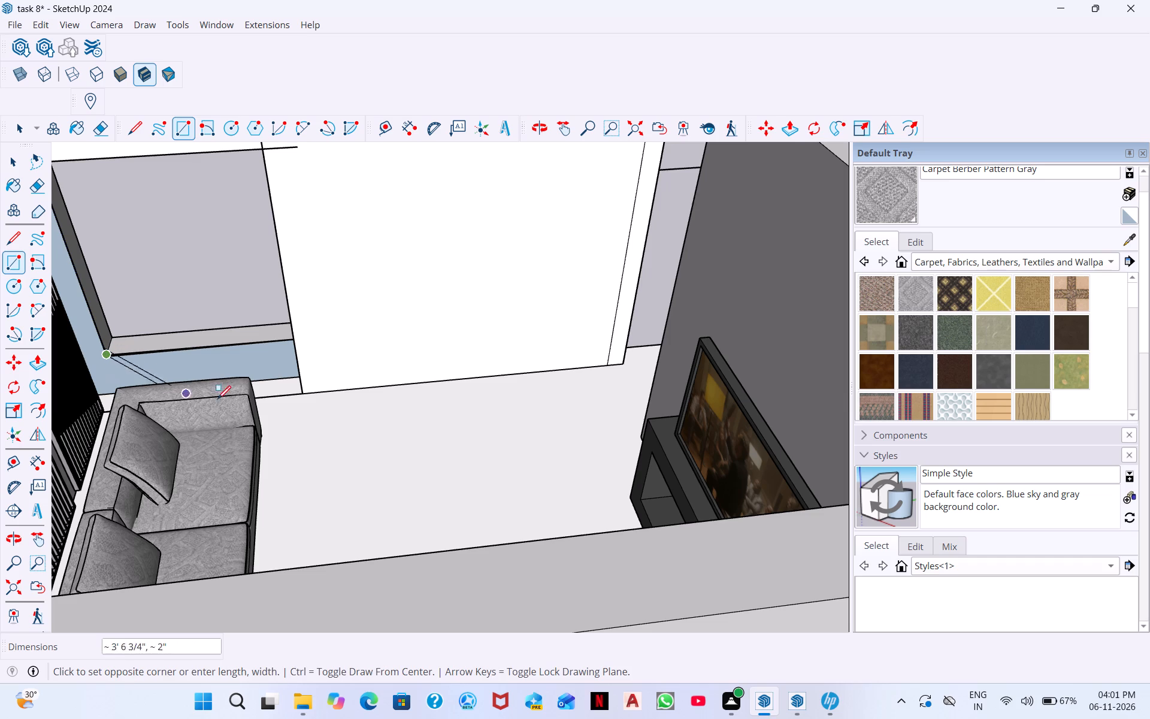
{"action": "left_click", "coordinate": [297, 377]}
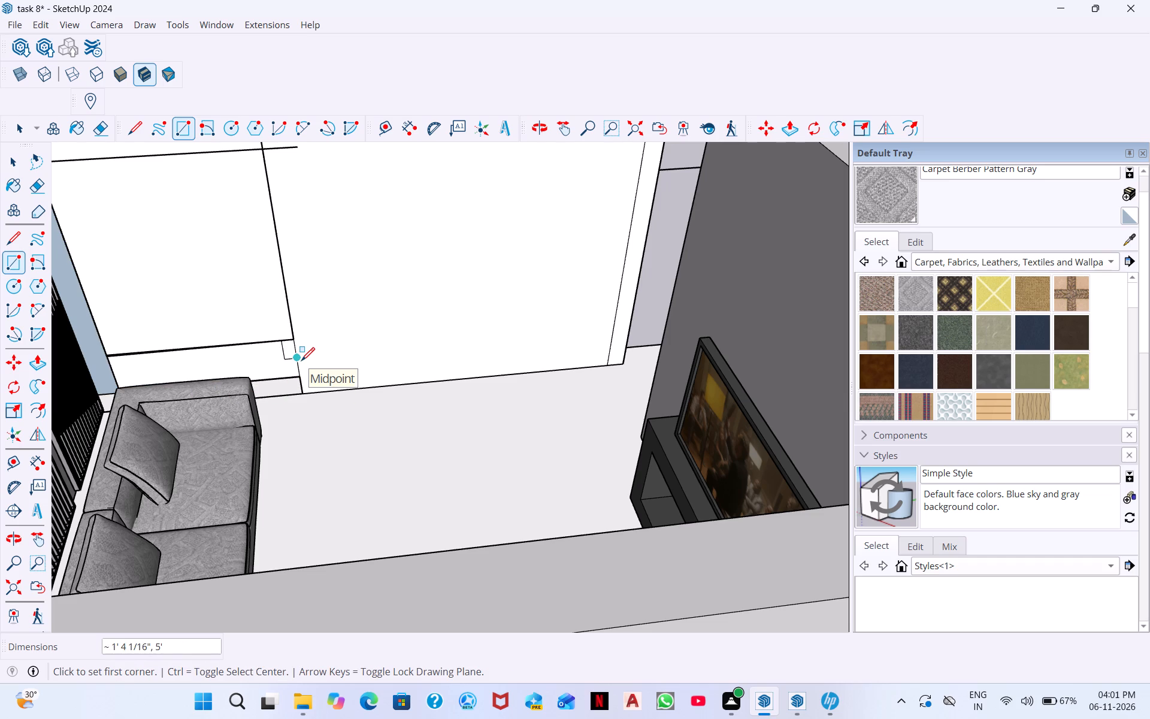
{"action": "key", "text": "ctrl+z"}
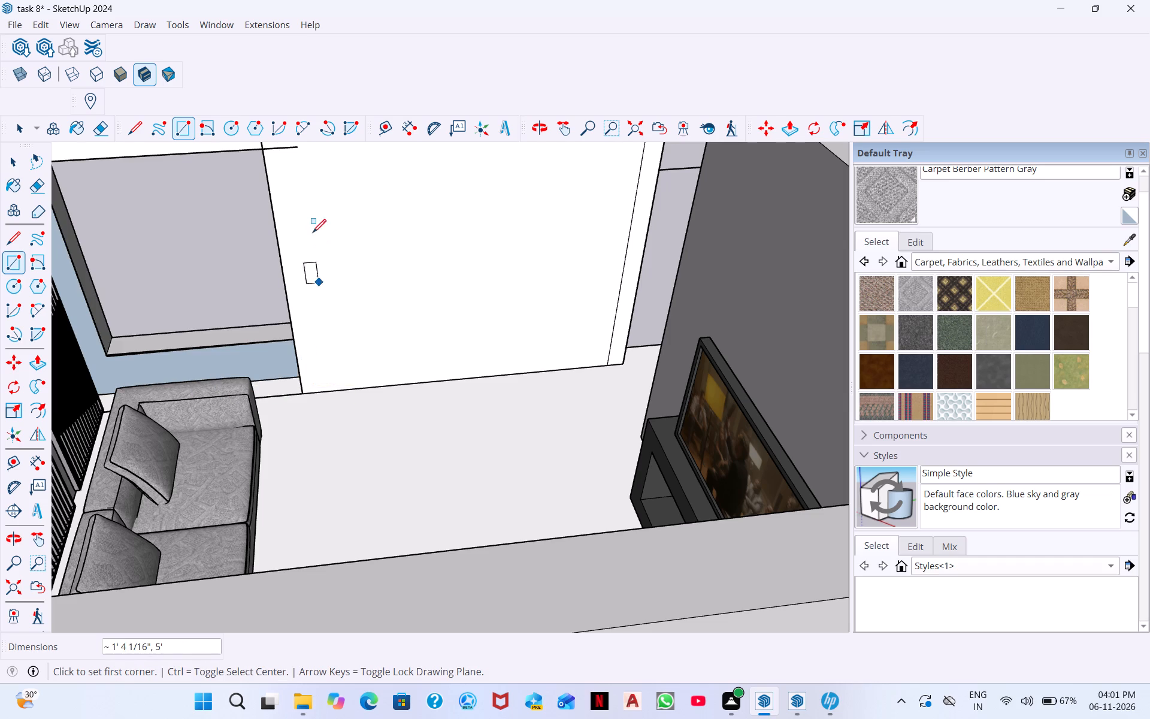
Draw a rectangle about 1' 1 7/16" by 5' below the window, from the opening's lower corner to the wall's floor edge.
{"action": "scroll", "coordinate": [309, 226], "scroll_direction": "up", "scroll_amount": 5}
{"action": "middle_click_drag", "start_coordinate": [244, 428], "coordinate": [241, 439]}
{"action": "scroll", "coordinate": [242, 437], "scroll_direction": "down", "scroll_amount": 6}
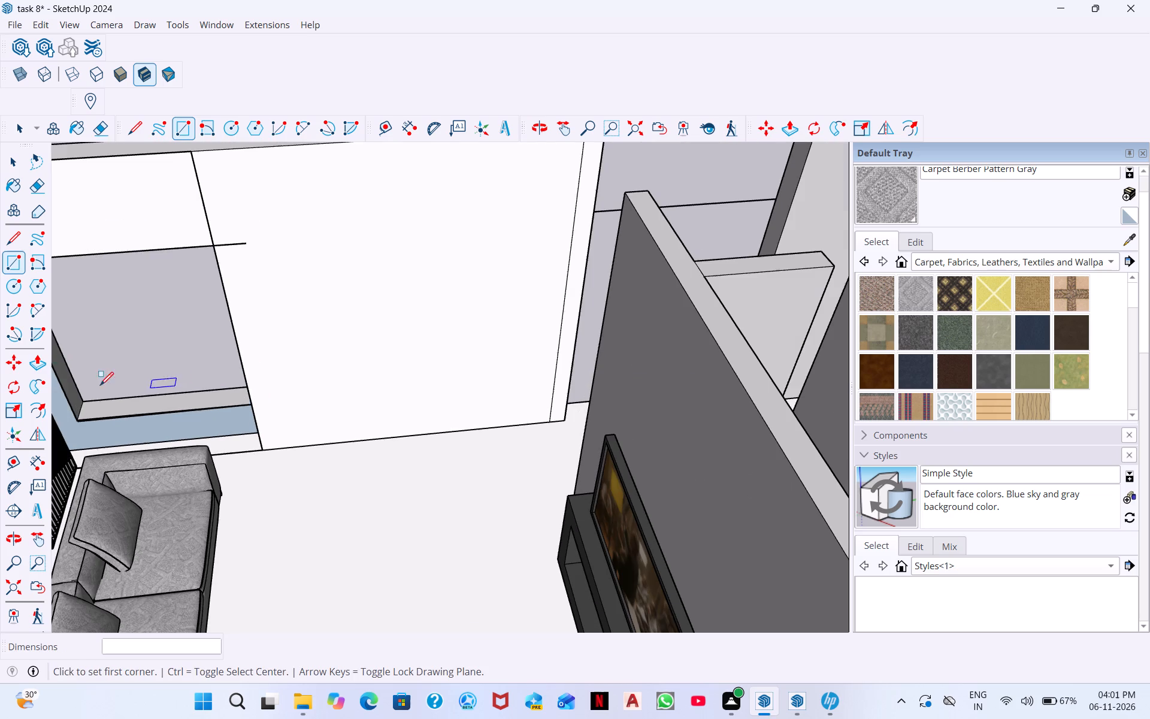
{"action": "middle_click_drag", "start_coordinate": [85, 424], "coordinate": [85, 525]}
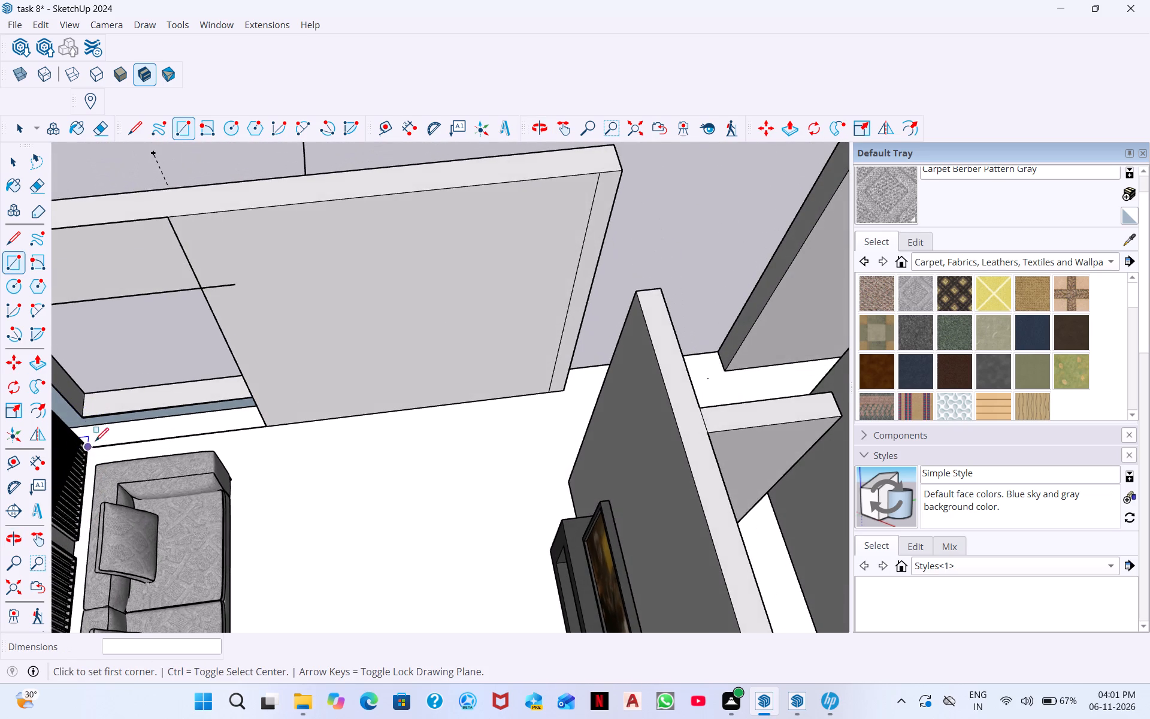
{"action": "scroll", "coordinate": [95, 439], "scroll_direction": "up", "scroll_amount": 10}
{"action": "scroll", "coordinate": [65, 404], "scroll_direction": "up", "scroll_amount": 12}
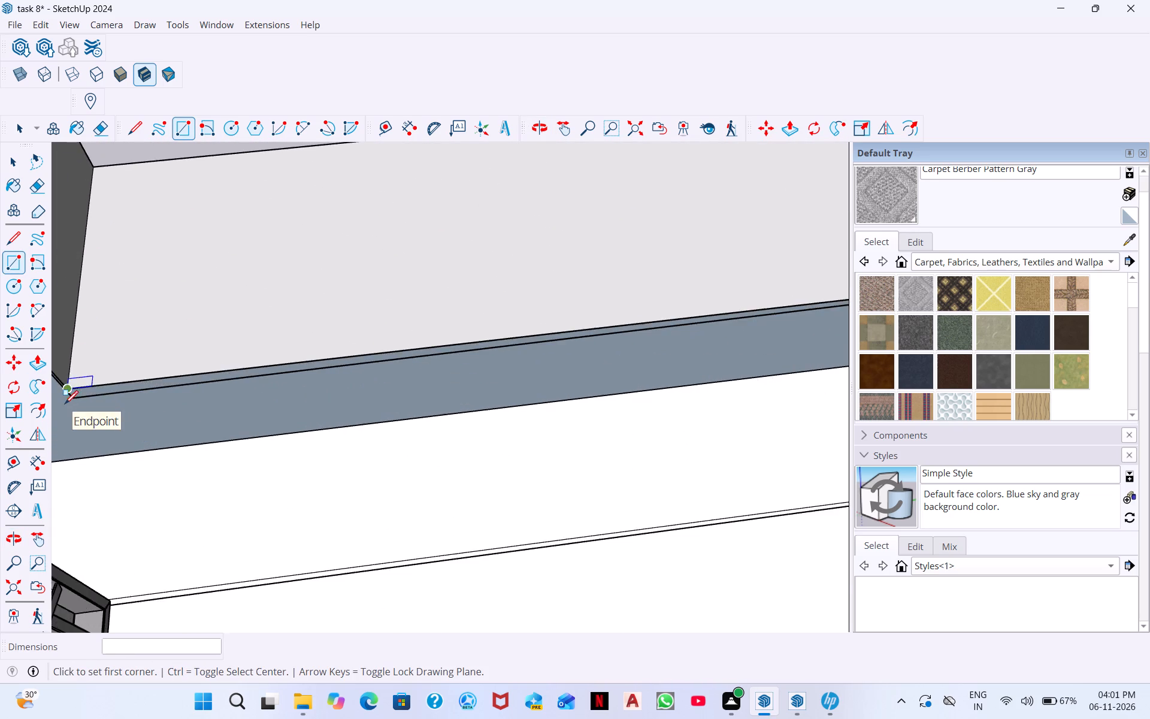
{"action": "scroll", "coordinate": [65, 404], "scroll_direction": "up", "scroll_amount": 5}
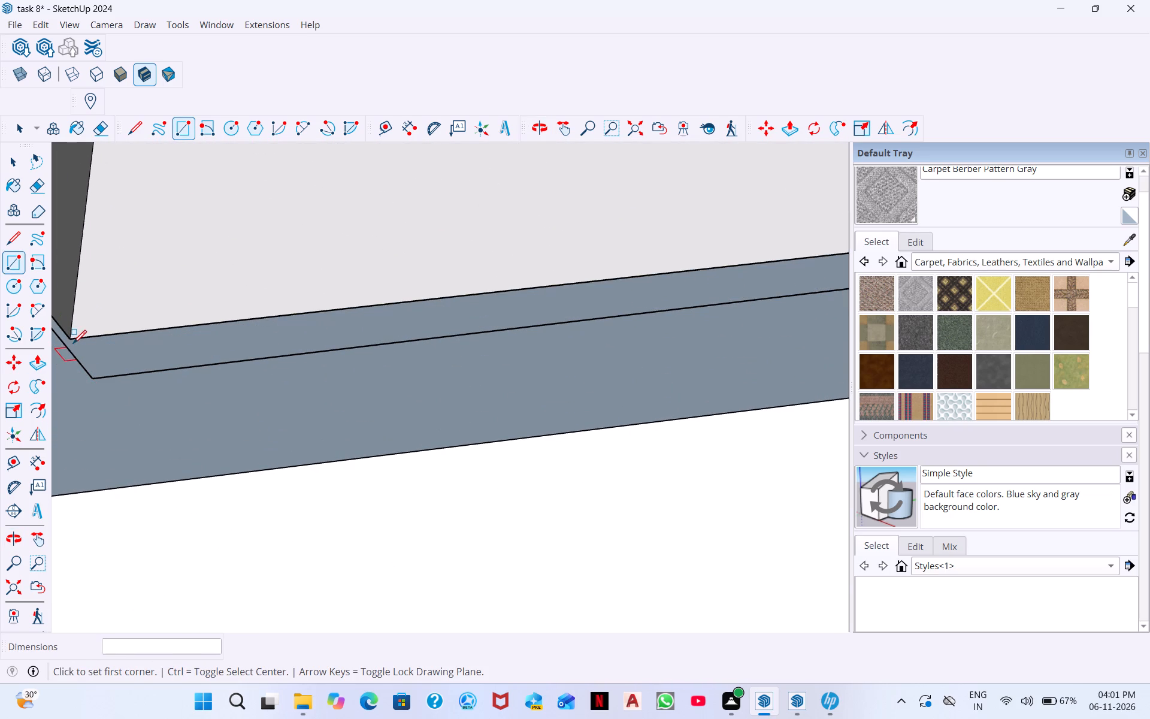
{"action": "left_click", "coordinate": [73, 343]}
{"action": "scroll", "coordinate": [377, 457], "scroll_direction": "down", "scroll_amount": 8}
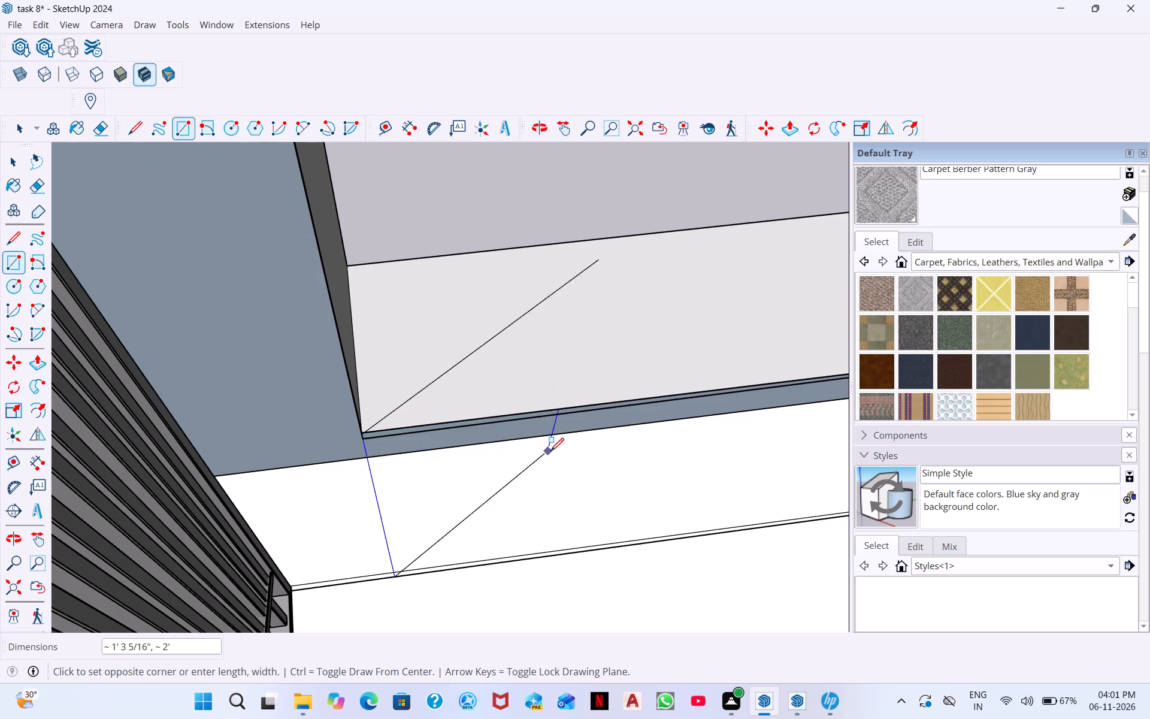
{"action": "scroll", "coordinate": [634, 467], "scroll_direction": "down", "scroll_amount": 2}
{"action": "middle_click_drag", "start_coordinate": [841, 507], "coordinate": [906, 454]}
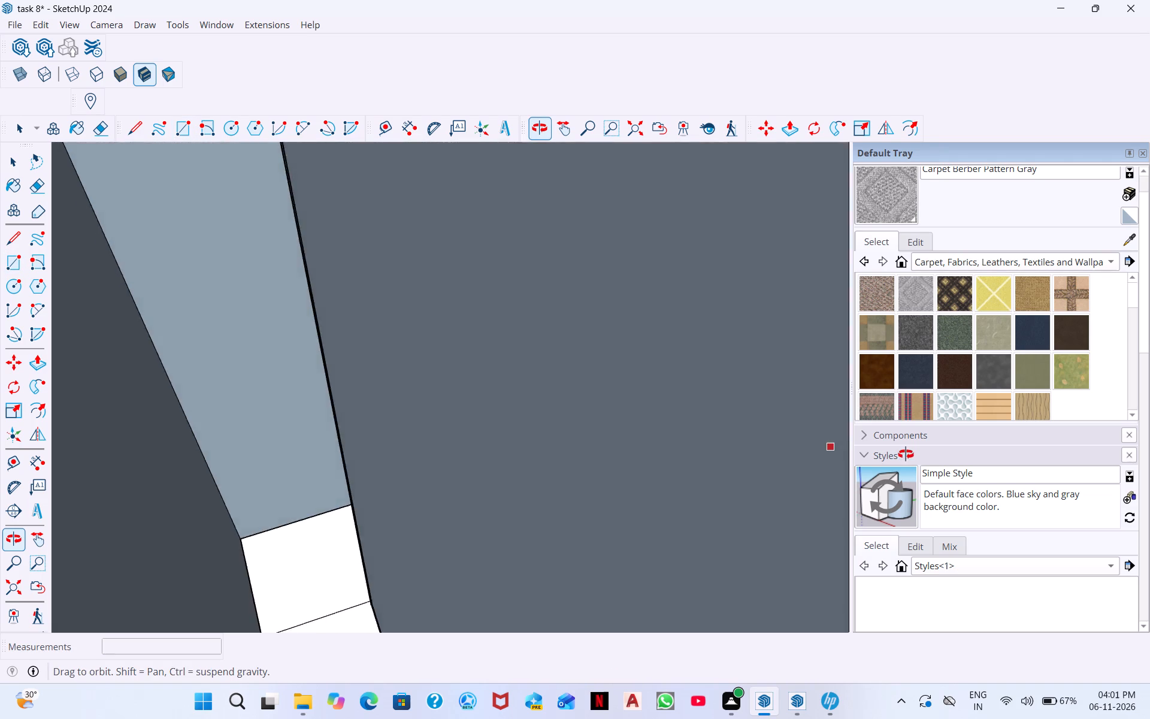
{"action": "middle_click_drag", "start_coordinate": [906, 454], "coordinate": [755, 451]}
{"action": "scroll", "coordinate": [665, 445], "scroll_direction": "down", "scroll_amount": 11}
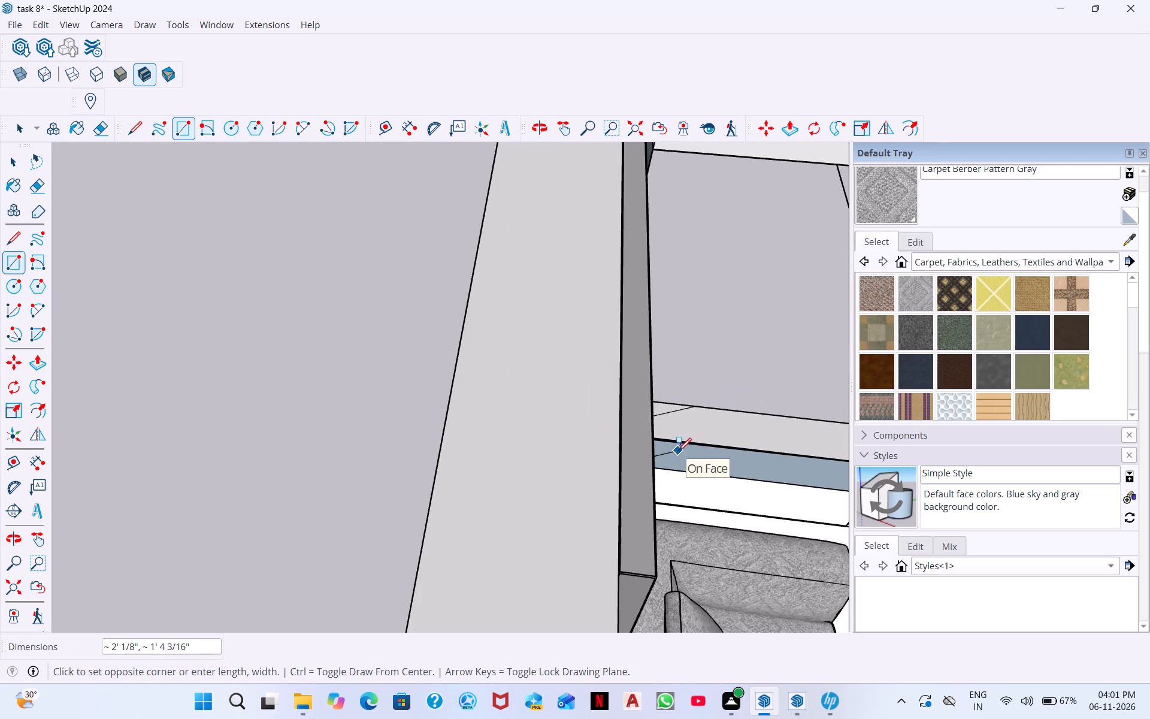
{"action": "scroll", "coordinate": [815, 500], "scroll_direction": "down", "scroll_amount": 1}
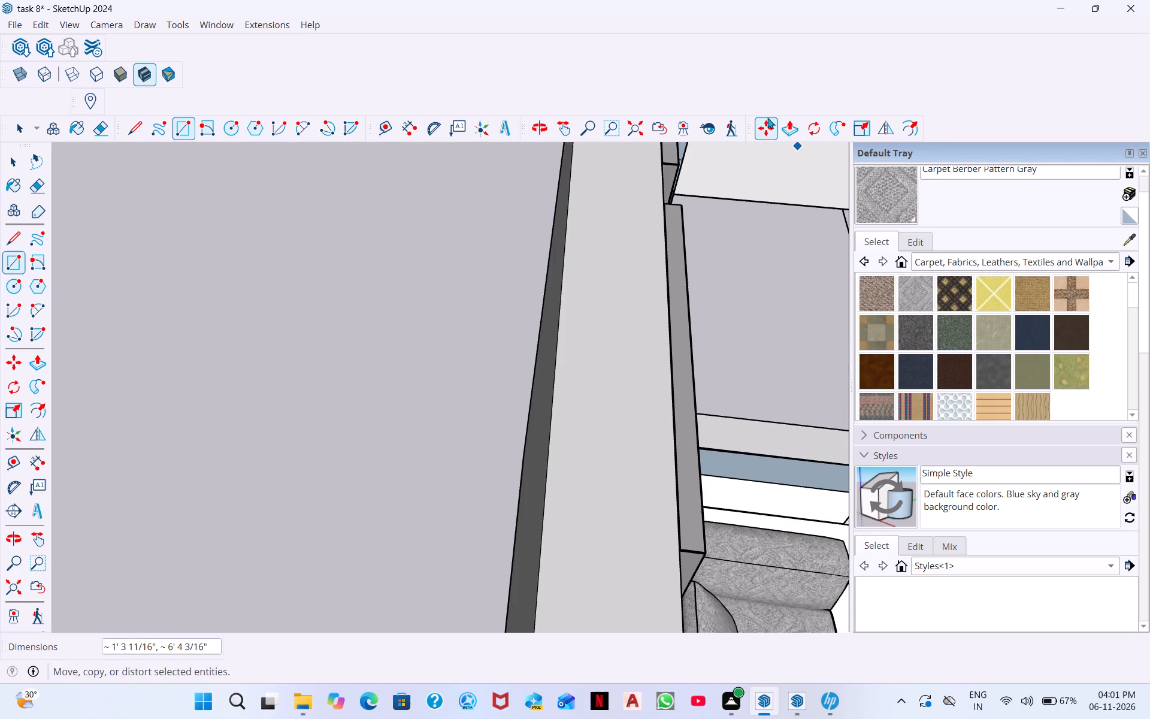
{"action": "left_click", "coordinate": [640, 127]}
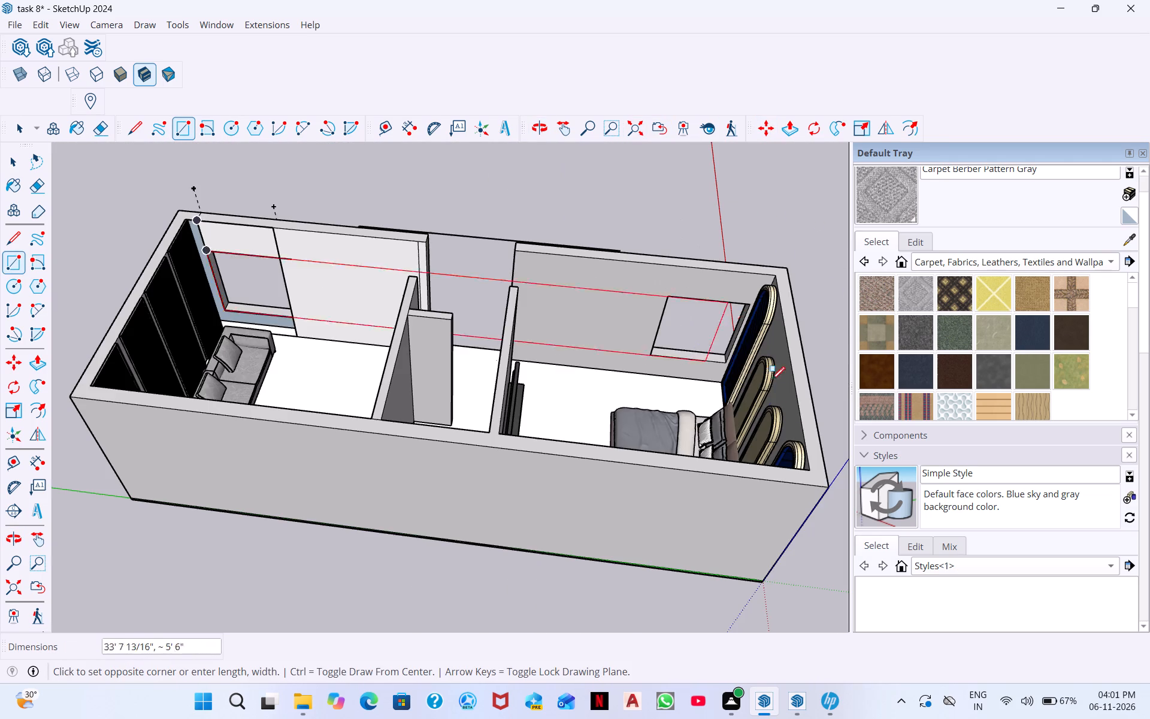
{"action": "scroll", "coordinate": [322, 351], "scroll_direction": "up", "scroll_amount": 10}
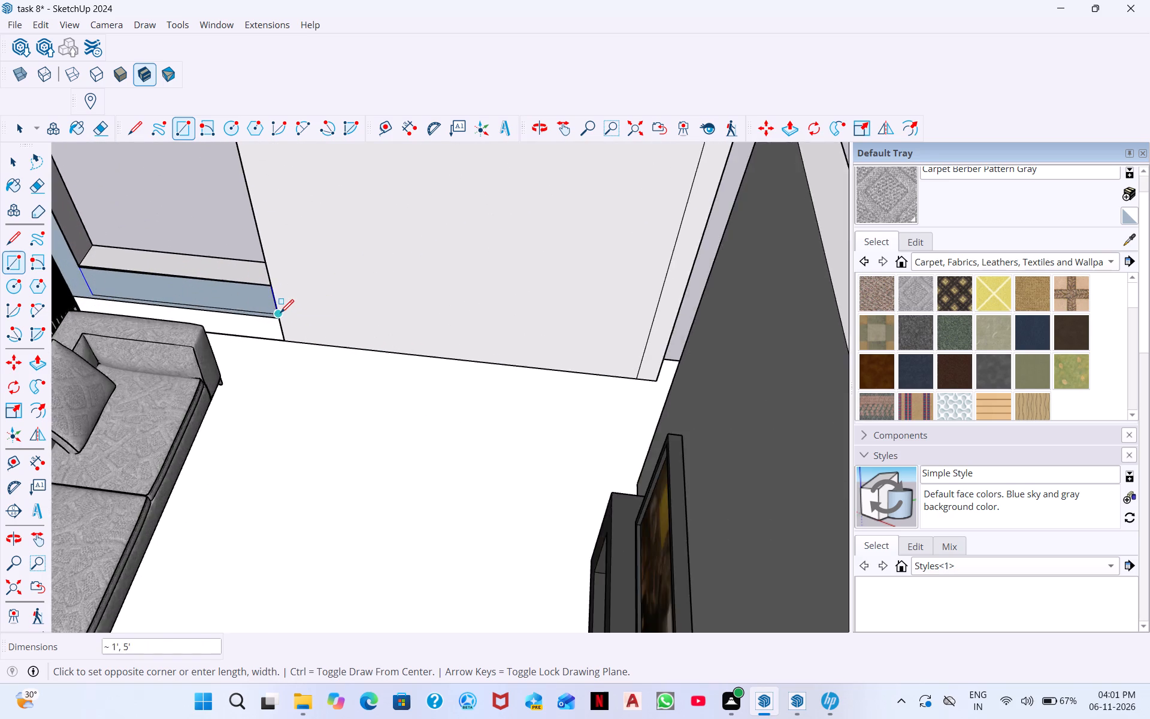
{"action": "scroll", "coordinate": [280, 313], "scroll_direction": "up", "scroll_amount": 9}
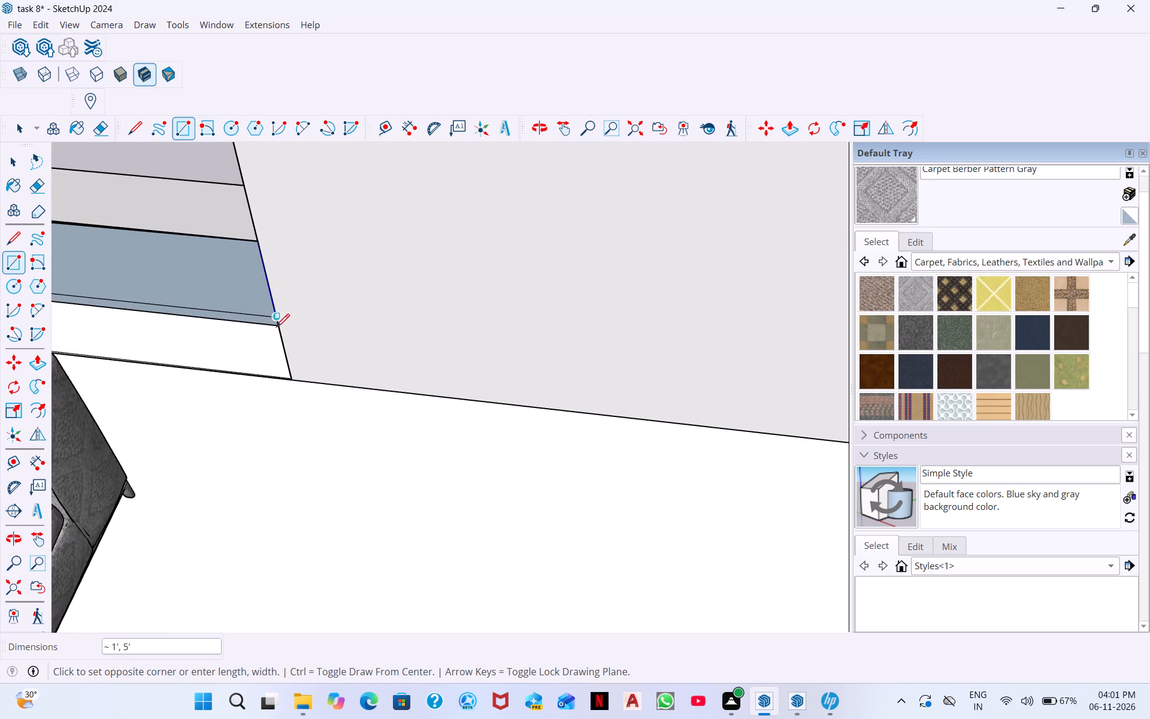
{"action": "left_click", "coordinate": [276, 326]}
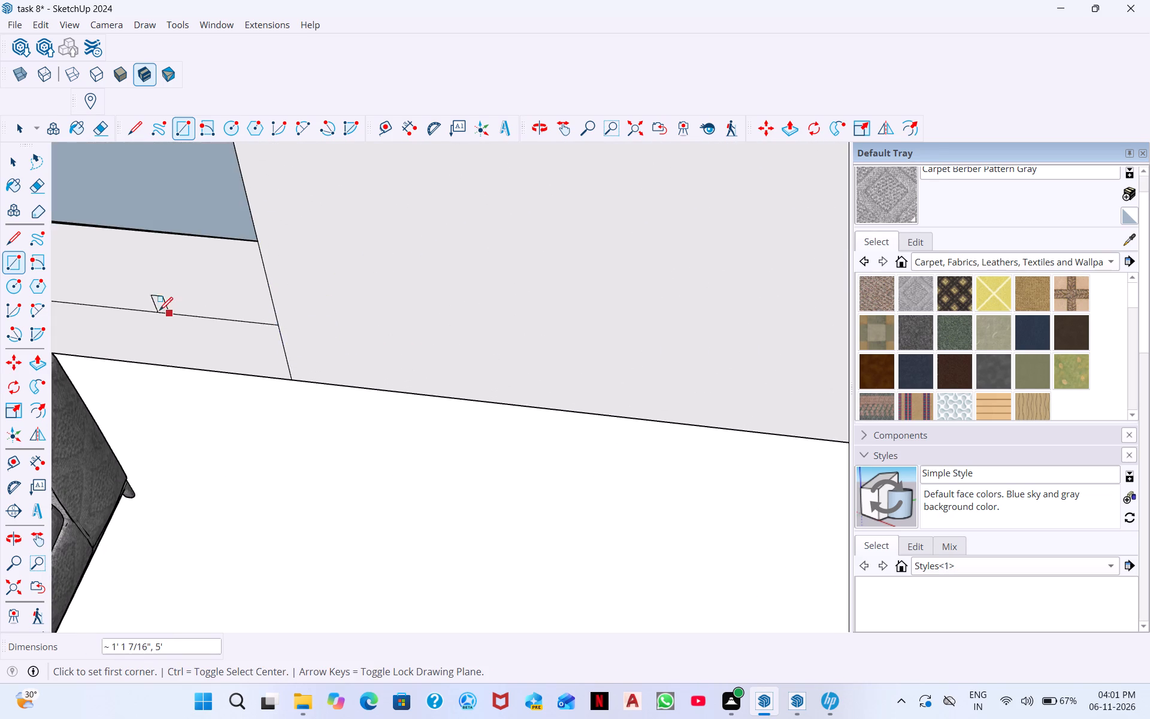
{"action": "scroll", "coordinate": [159, 310], "scroll_direction": "down", "scroll_amount": 4}
{"action": "middle_click_drag", "start_coordinate": [185, 304], "coordinate": [251, 338]}
{"action": "scroll", "coordinate": [355, 259], "scroll_direction": "down", "scroll_amount": 3}
{"action": "middle_click_drag", "start_coordinate": [171, 312], "coordinate": [188, 232]}
{"action": "scroll", "coordinate": [226, 279], "scroll_direction": "down", "scroll_amount": 2}
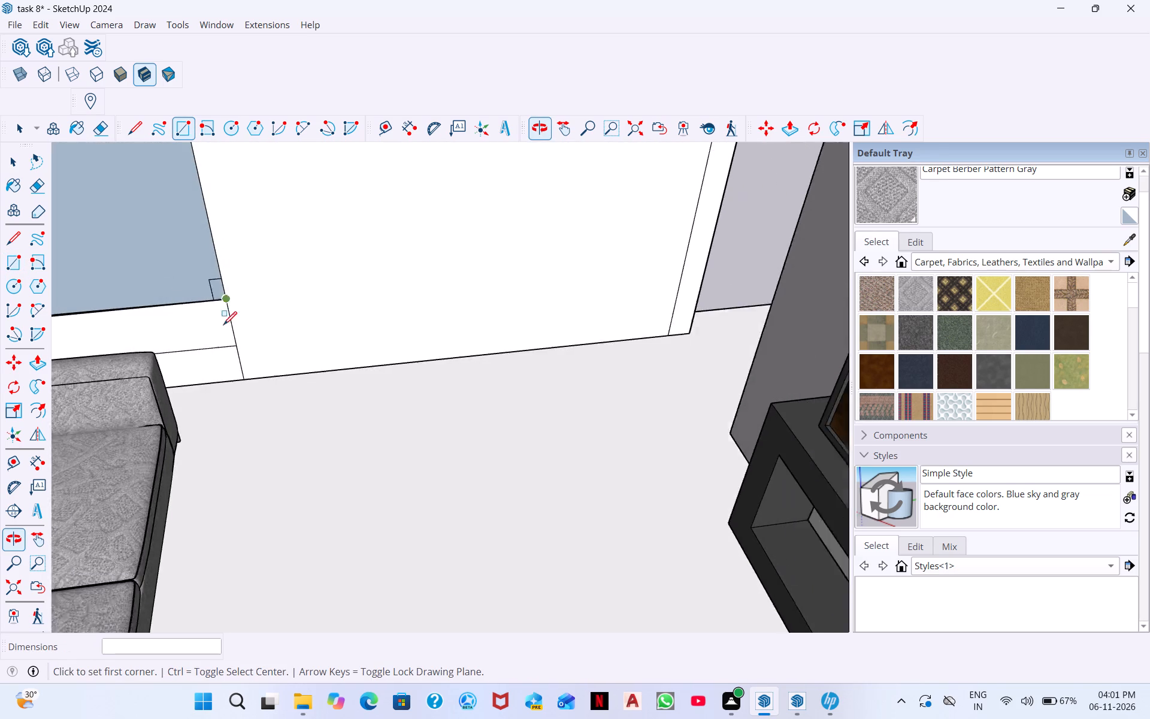
Undo the last rectangle drawn below the living-room window so the opening is clear again.
{"action": "scroll", "coordinate": [208, 276], "scroll_direction": "down", "scroll_amount": 4}
{"action": "key", "text": "ctrl+z"}
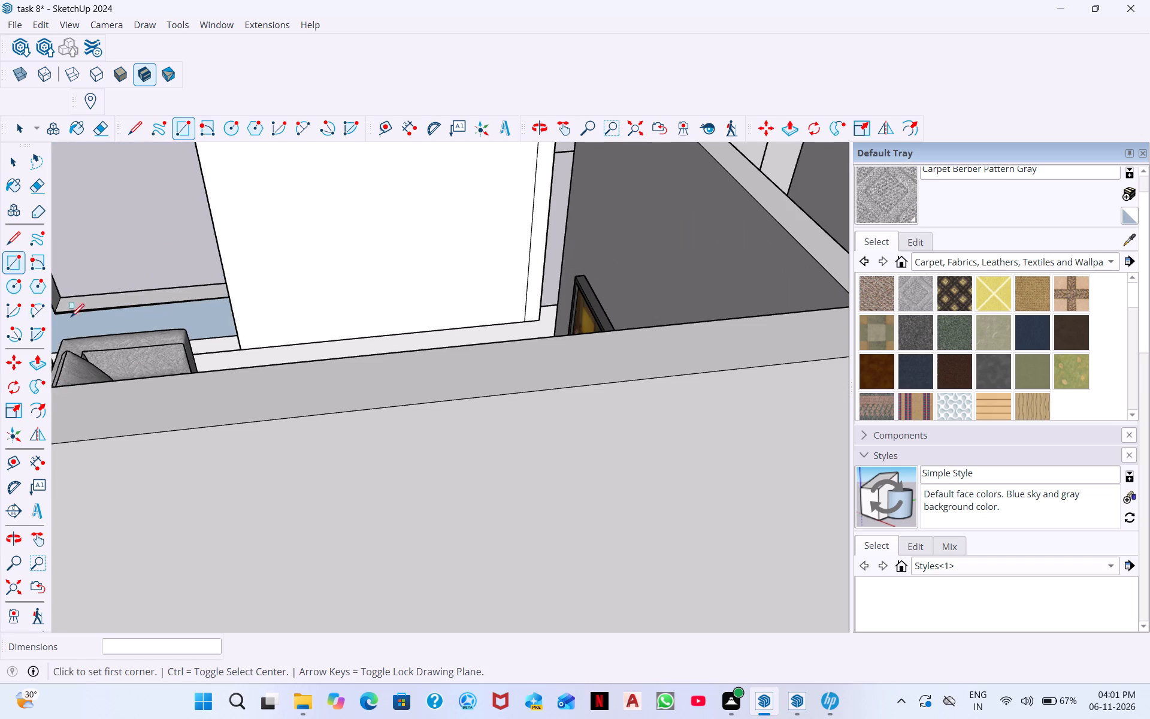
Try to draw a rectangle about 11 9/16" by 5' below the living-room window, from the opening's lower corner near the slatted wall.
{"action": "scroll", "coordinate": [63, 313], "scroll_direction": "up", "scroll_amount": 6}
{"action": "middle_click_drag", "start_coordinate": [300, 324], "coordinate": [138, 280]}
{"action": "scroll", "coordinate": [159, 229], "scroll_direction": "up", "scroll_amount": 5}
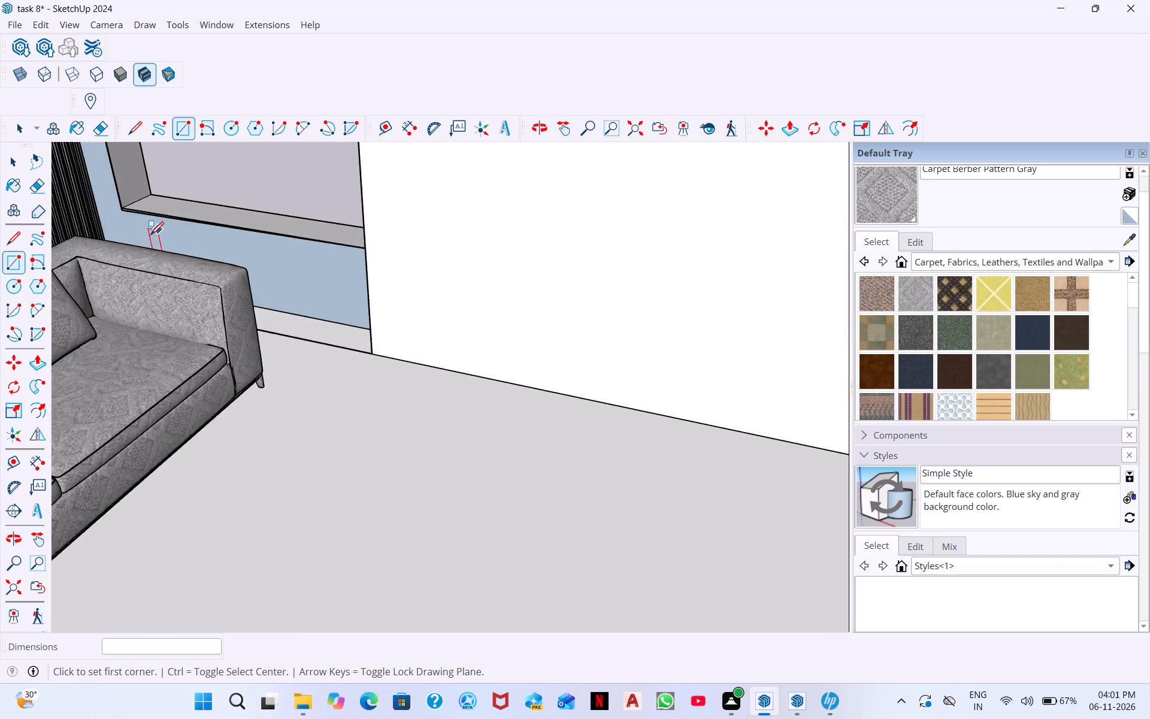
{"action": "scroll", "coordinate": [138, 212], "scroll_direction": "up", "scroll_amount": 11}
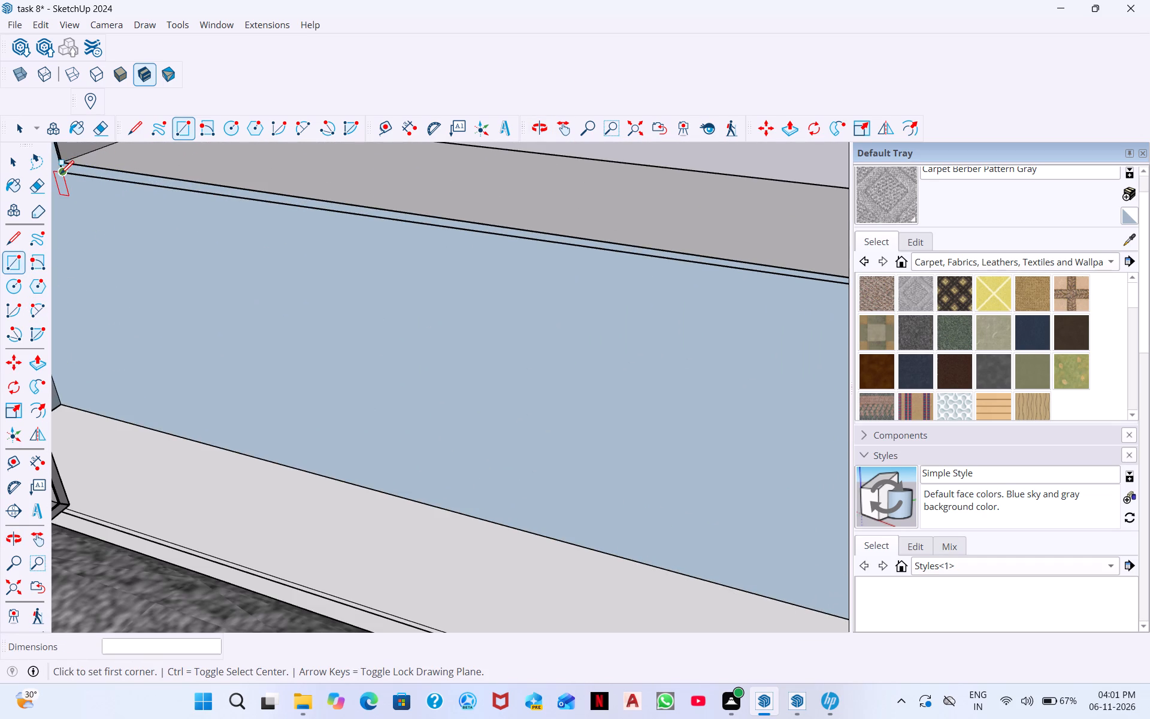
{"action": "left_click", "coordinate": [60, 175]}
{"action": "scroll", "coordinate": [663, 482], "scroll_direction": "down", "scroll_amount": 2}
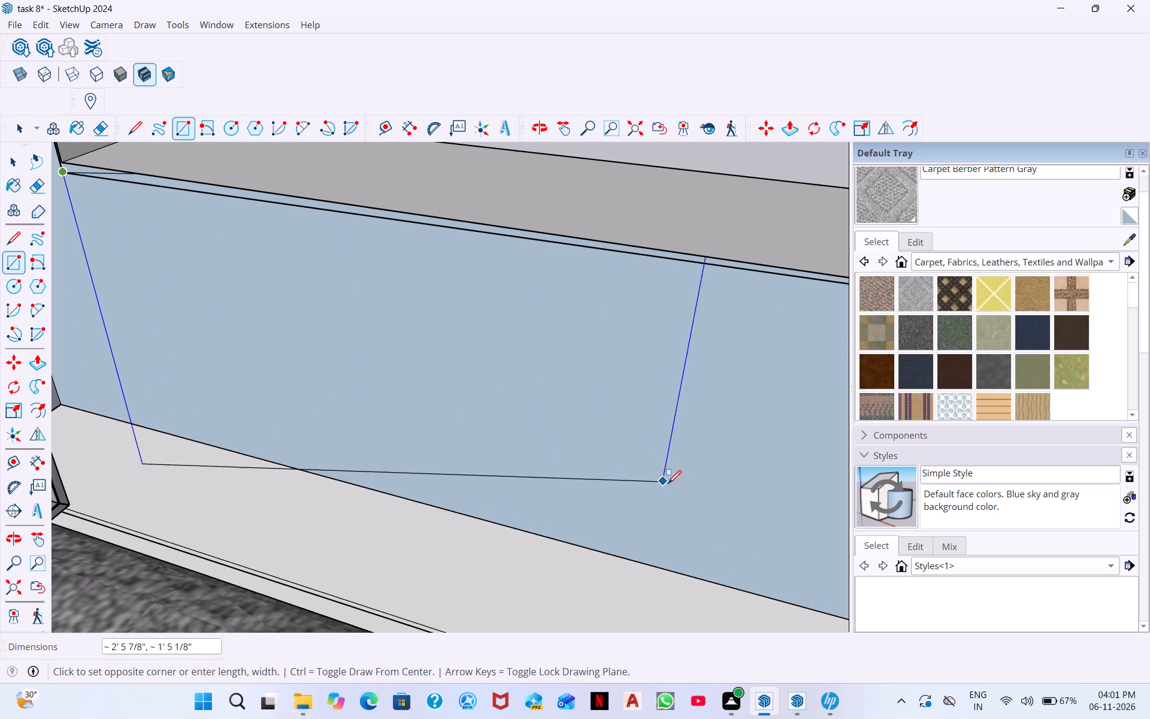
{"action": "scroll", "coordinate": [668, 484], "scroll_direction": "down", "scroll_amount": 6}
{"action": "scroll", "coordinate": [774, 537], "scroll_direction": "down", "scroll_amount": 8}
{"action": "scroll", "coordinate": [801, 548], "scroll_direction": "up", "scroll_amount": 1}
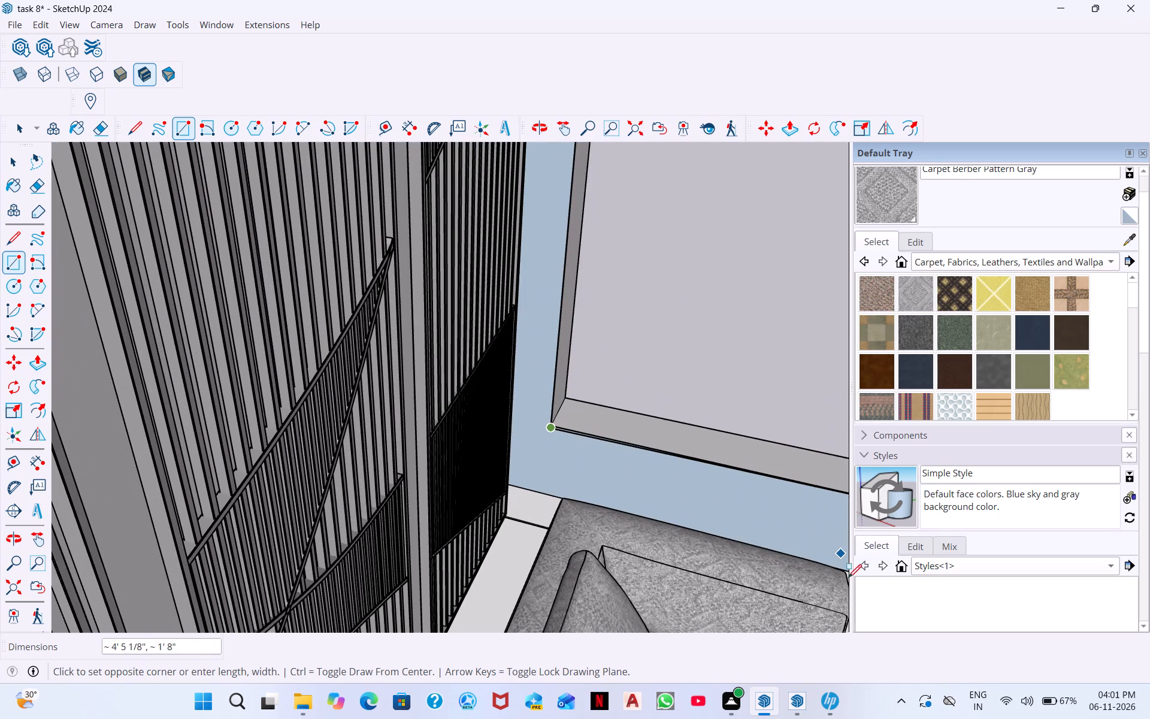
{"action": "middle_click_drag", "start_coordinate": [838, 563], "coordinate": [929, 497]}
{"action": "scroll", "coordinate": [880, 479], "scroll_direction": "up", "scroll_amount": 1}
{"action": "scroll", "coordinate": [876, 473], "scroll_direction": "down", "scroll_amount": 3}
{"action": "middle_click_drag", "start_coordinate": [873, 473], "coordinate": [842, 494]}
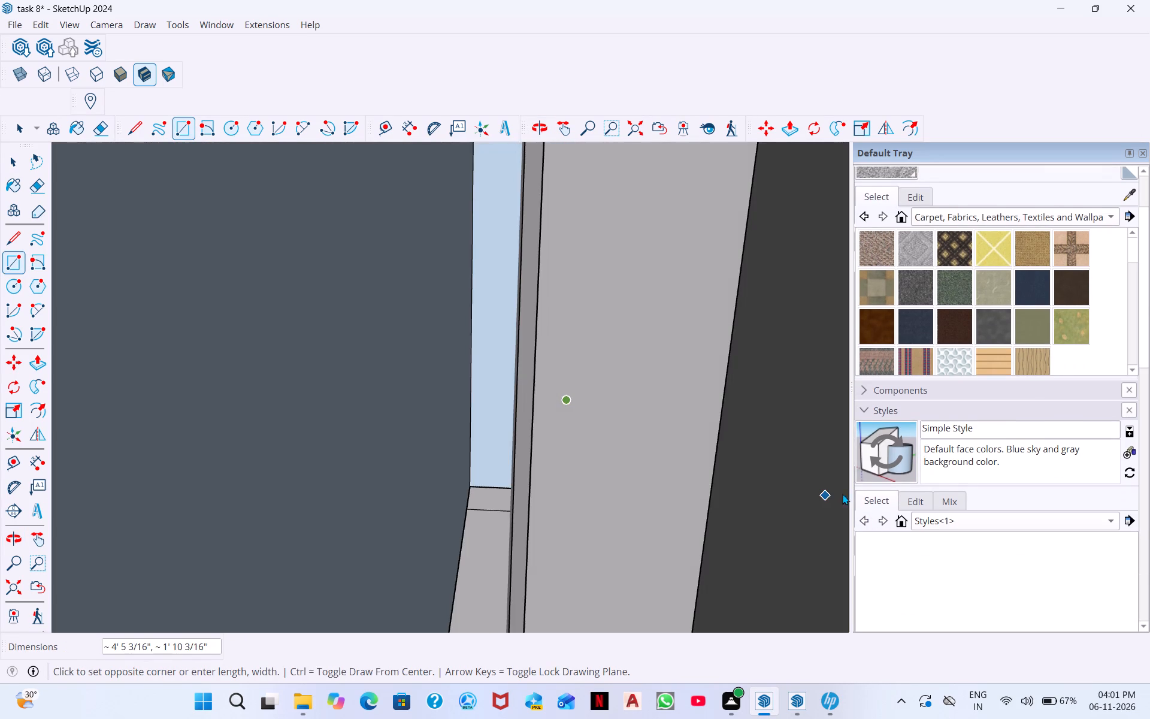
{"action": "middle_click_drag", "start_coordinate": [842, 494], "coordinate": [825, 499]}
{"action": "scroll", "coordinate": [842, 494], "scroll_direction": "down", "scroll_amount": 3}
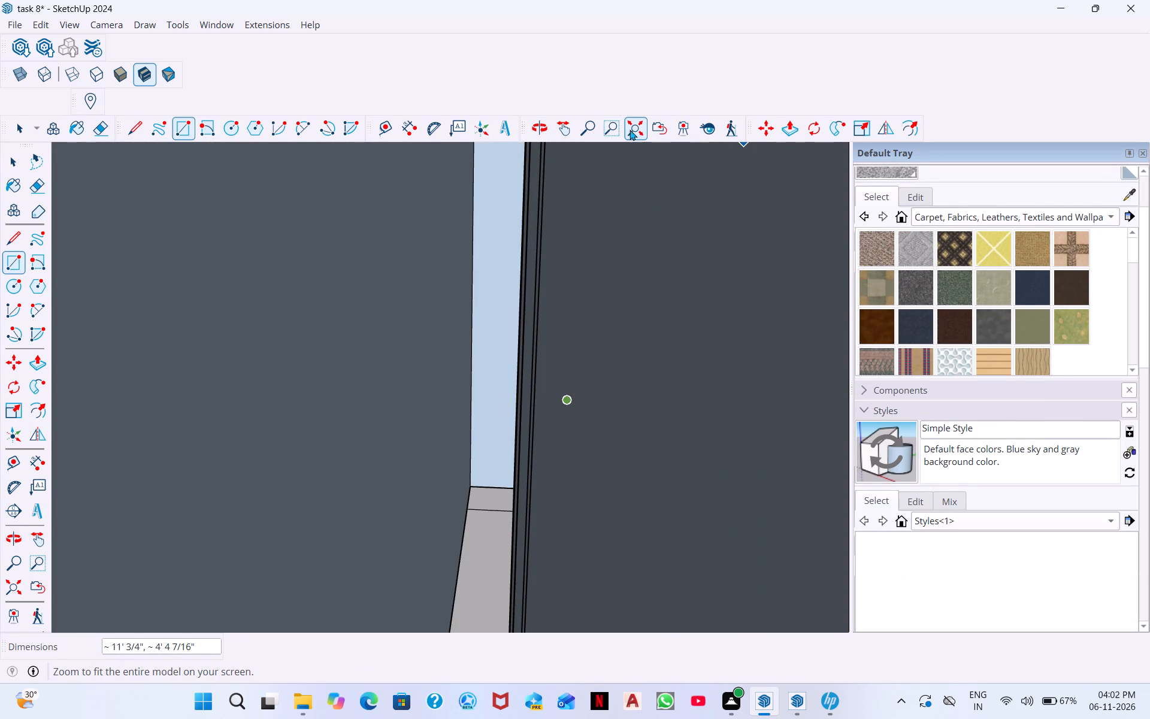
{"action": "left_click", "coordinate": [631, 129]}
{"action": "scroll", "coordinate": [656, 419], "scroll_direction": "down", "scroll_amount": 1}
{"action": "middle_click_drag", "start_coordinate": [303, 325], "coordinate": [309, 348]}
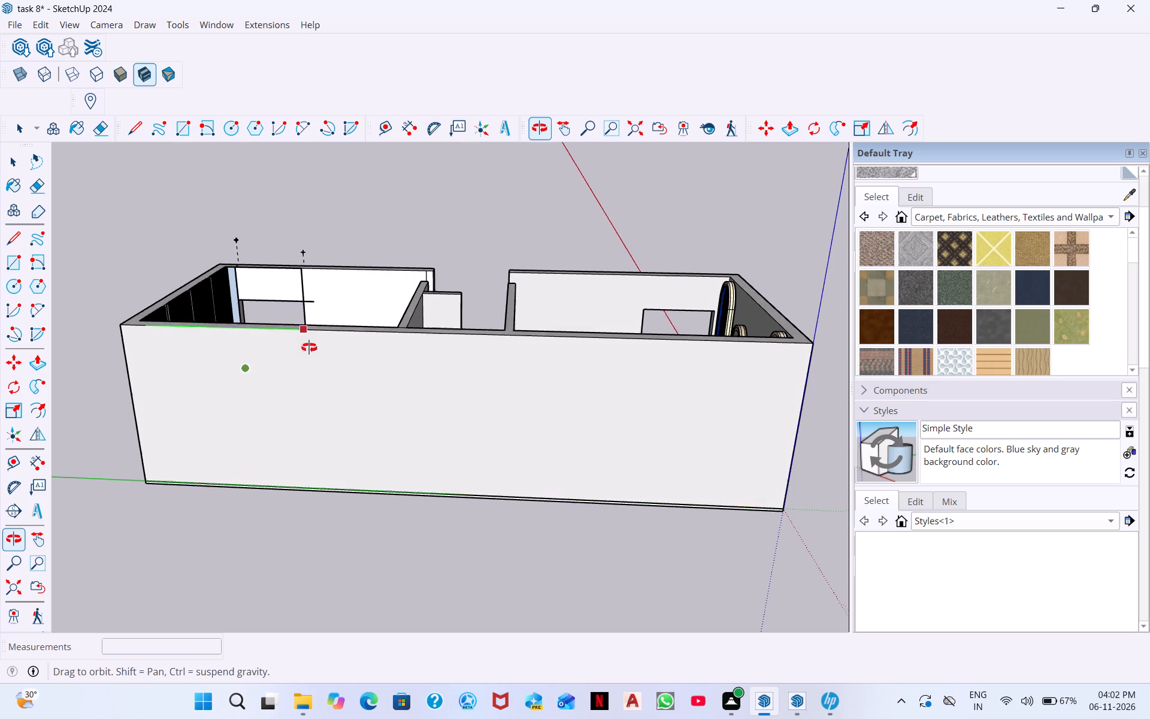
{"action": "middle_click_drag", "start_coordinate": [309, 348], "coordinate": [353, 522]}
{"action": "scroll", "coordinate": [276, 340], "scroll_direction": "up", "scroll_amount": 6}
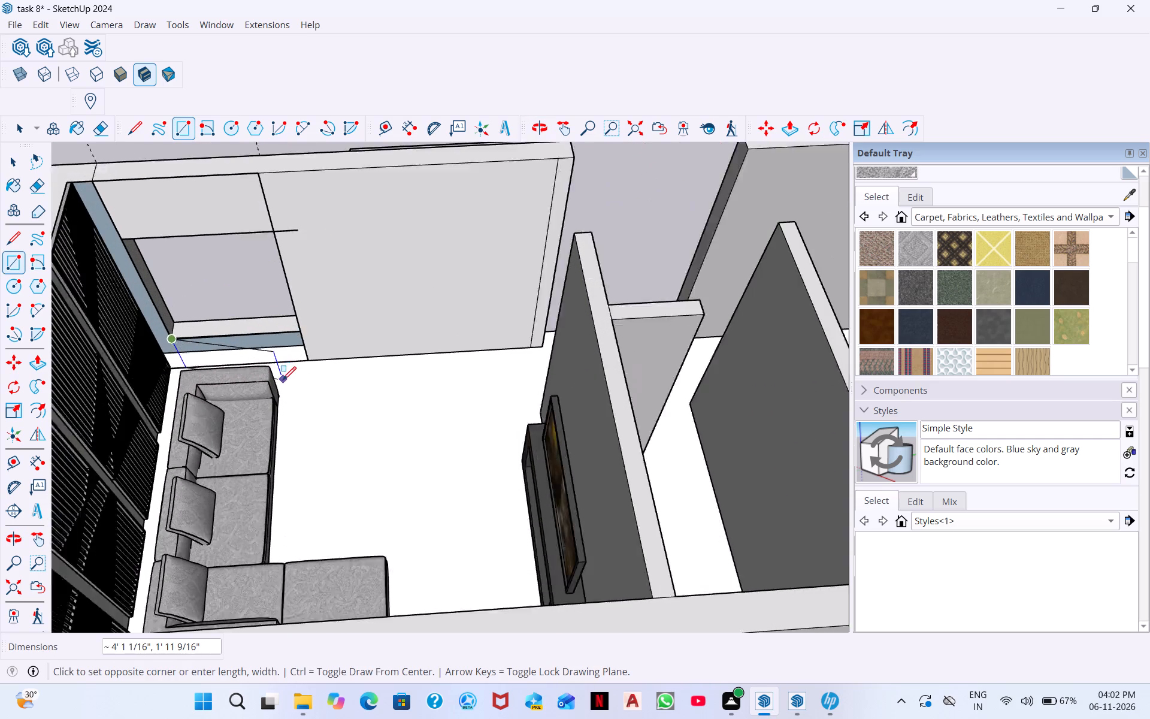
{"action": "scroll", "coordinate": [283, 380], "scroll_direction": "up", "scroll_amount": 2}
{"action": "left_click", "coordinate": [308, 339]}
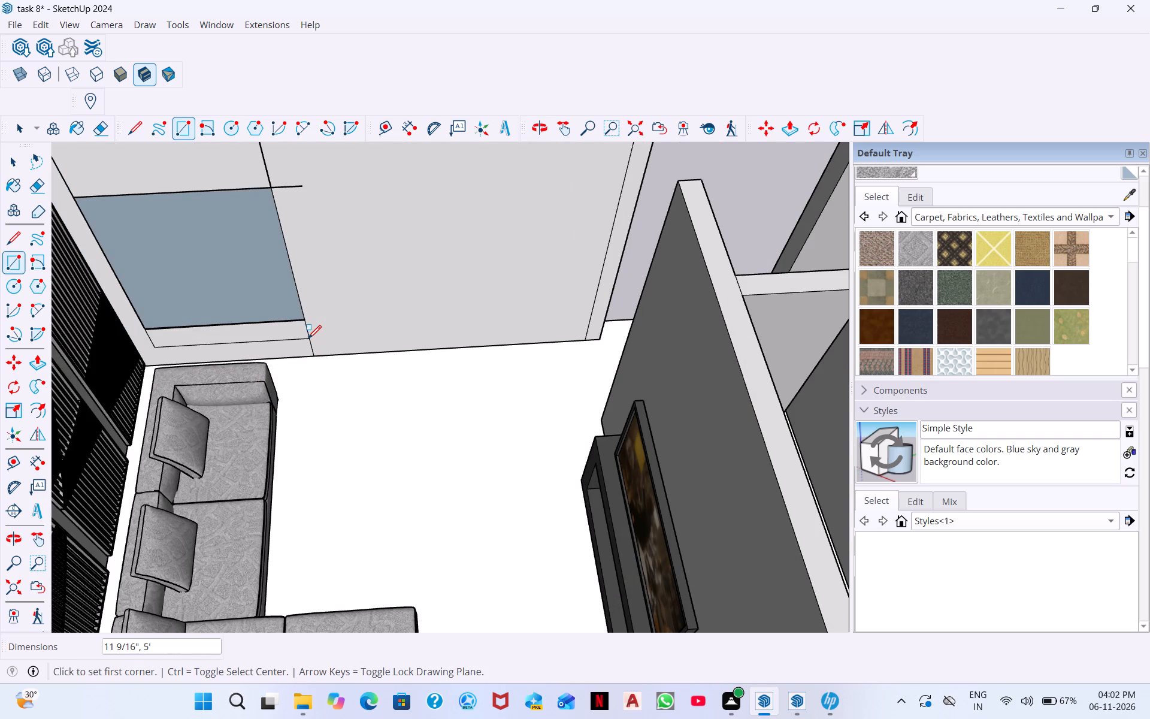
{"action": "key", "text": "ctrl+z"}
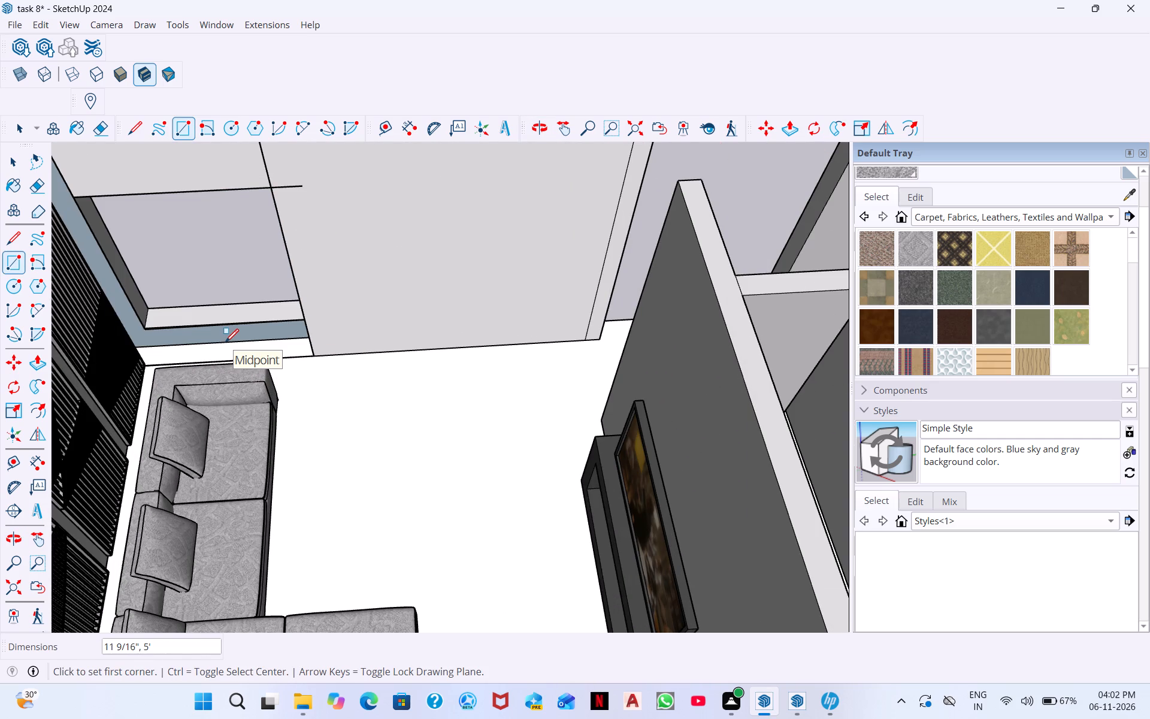
Erase the duplicate edge along the living-room window's sill and the short leftover stub at its lower corner near the slatted wall.
{"action": "scroll", "coordinate": [246, 273], "scroll_direction": "down", "scroll_amount": 3}
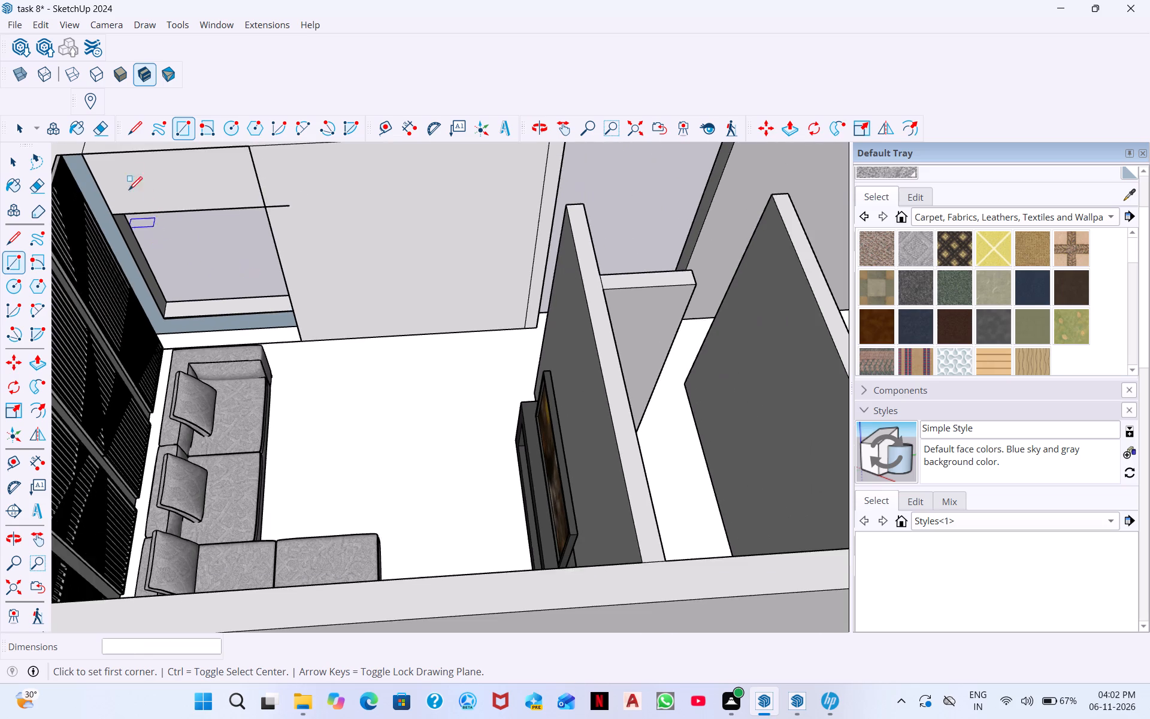
{"action": "scroll", "coordinate": [124, 183], "scroll_direction": "up", "scroll_amount": 3}
{"action": "middle_click_drag", "start_coordinate": [97, 214], "coordinate": [88, 170]}
{"action": "scroll", "coordinate": [88, 168], "scroll_direction": "down", "scroll_amount": 3}
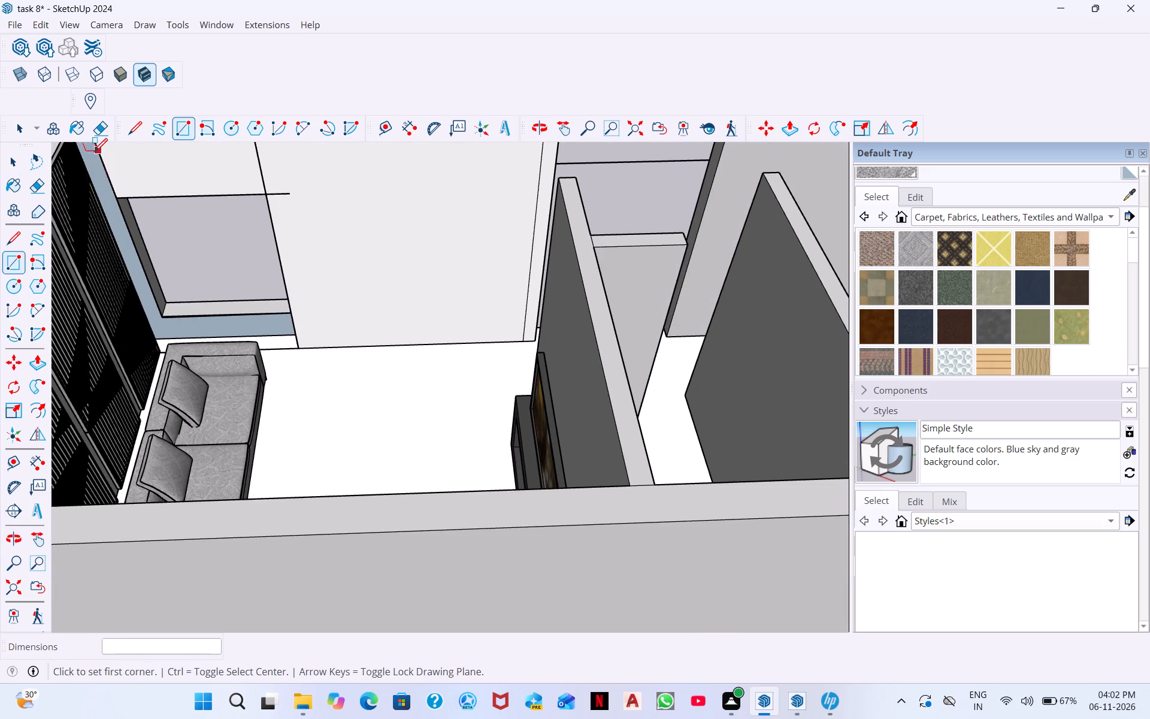
{"action": "middle_click_drag", "start_coordinate": [131, 303], "coordinate": [156, 340]}
{"action": "scroll", "coordinate": [144, 326], "scroll_direction": "up", "scroll_amount": 2}
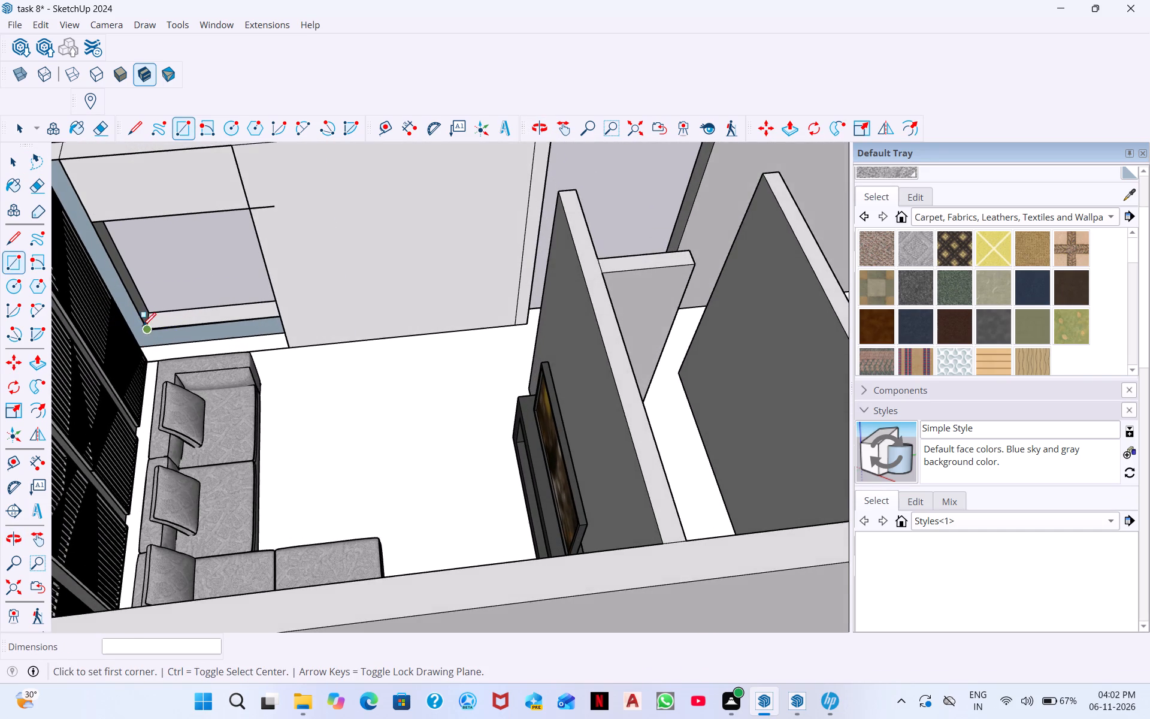
{"action": "scroll", "coordinate": [143, 326], "scroll_direction": "up", "scroll_amount": 9}
{"action": "scroll", "coordinate": [295, 324], "scroll_direction": "up", "scroll_amount": 11}
{"action": "scroll", "coordinate": [335, 252], "scroll_direction": "down", "scroll_amount": 4}
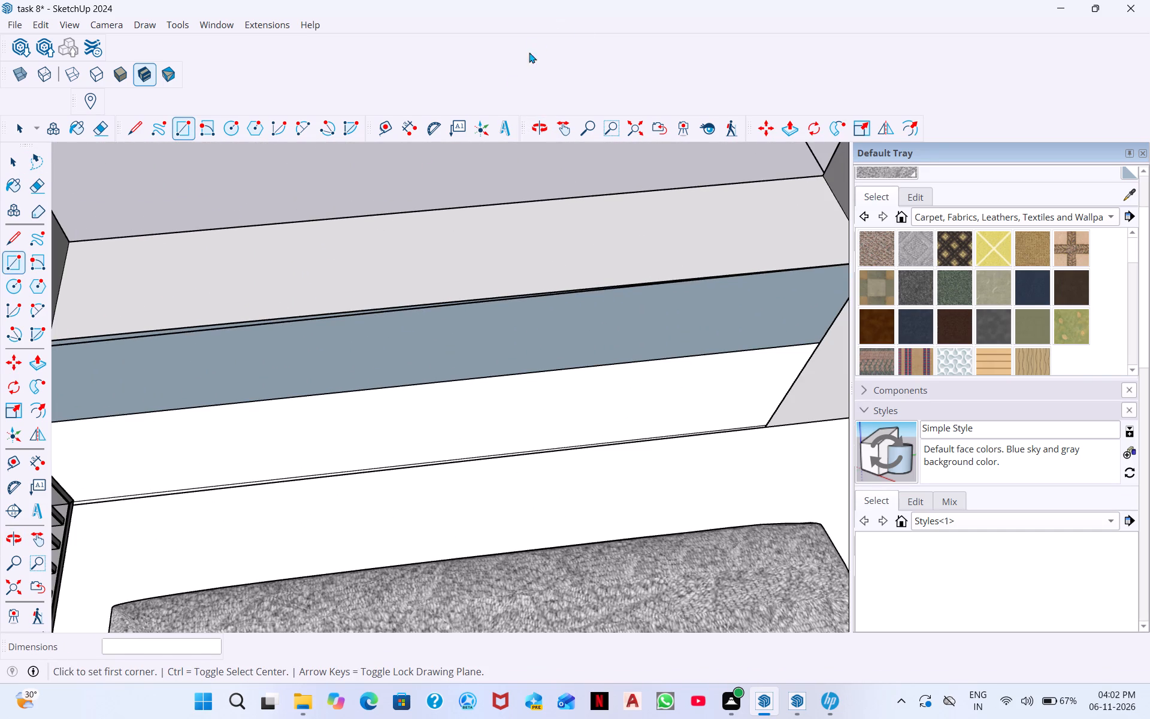
{"action": "scroll", "coordinate": [215, 231], "scroll_direction": "down", "scroll_amount": 4}
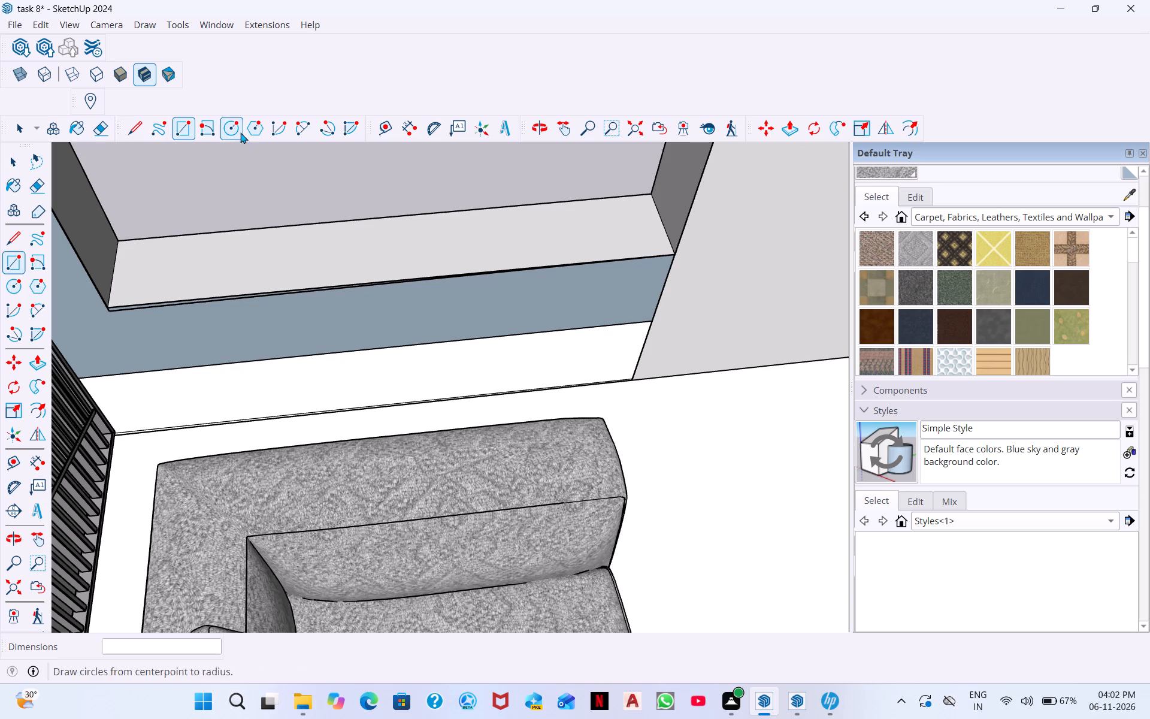
{"action": "left_click", "coordinate": [96, 128]}
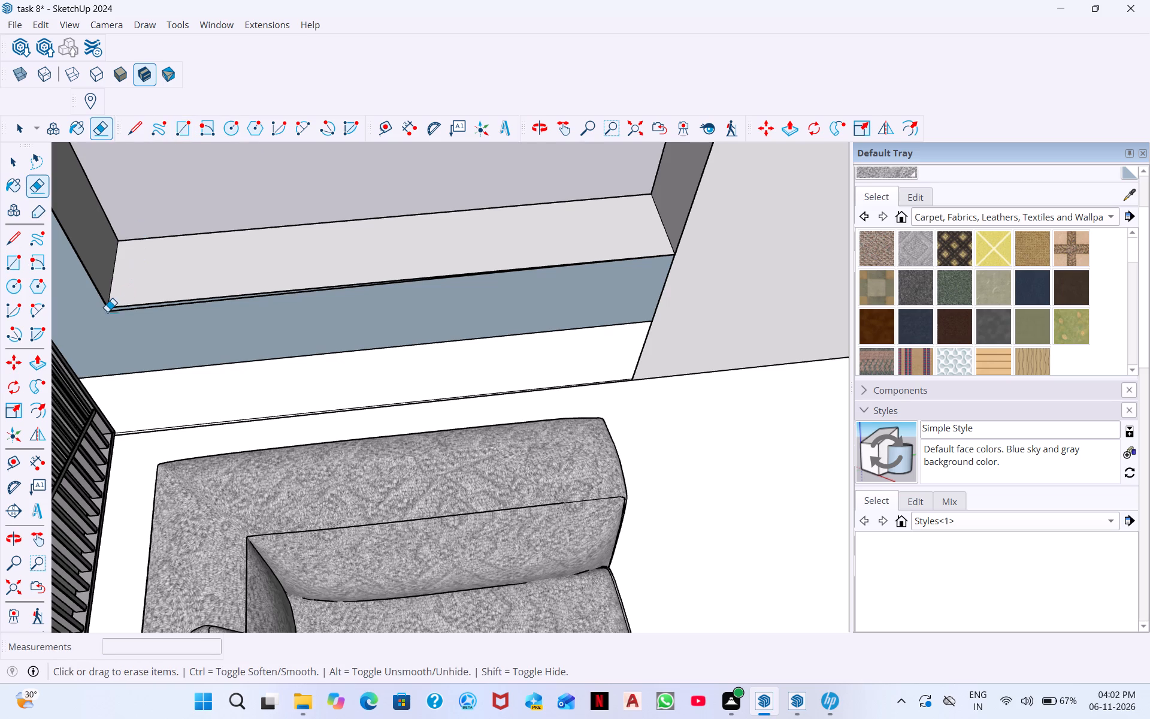
{"action": "scroll", "coordinate": [107, 312], "scroll_direction": "up", "scroll_amount": 6}
{"action": "left_click", "coordinate": [136, 307]}
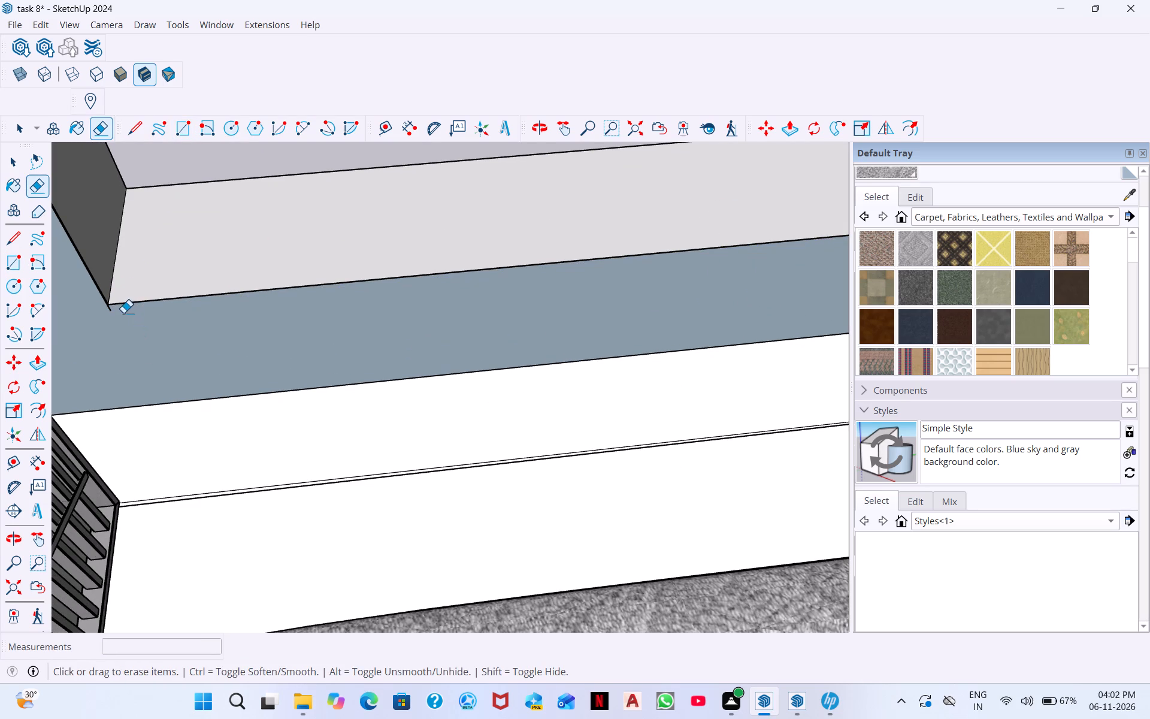
{"action": "left_click_drag", "start_coordinate": [109, 307], "coordinate": [108, 315]}
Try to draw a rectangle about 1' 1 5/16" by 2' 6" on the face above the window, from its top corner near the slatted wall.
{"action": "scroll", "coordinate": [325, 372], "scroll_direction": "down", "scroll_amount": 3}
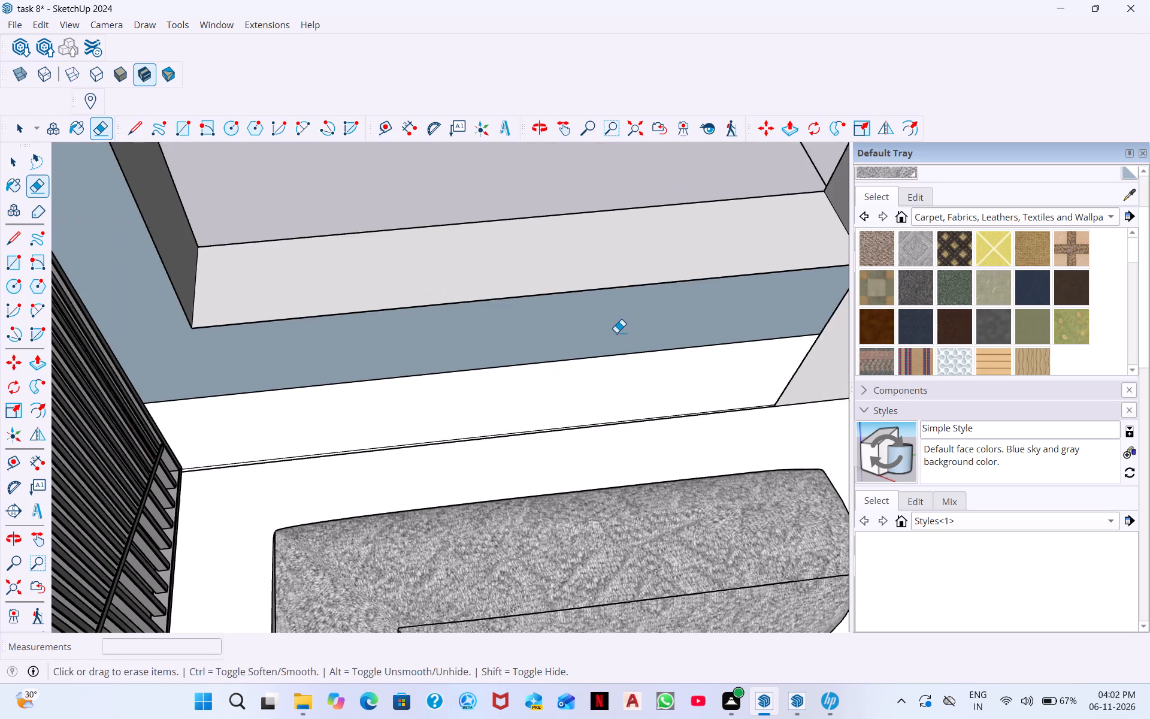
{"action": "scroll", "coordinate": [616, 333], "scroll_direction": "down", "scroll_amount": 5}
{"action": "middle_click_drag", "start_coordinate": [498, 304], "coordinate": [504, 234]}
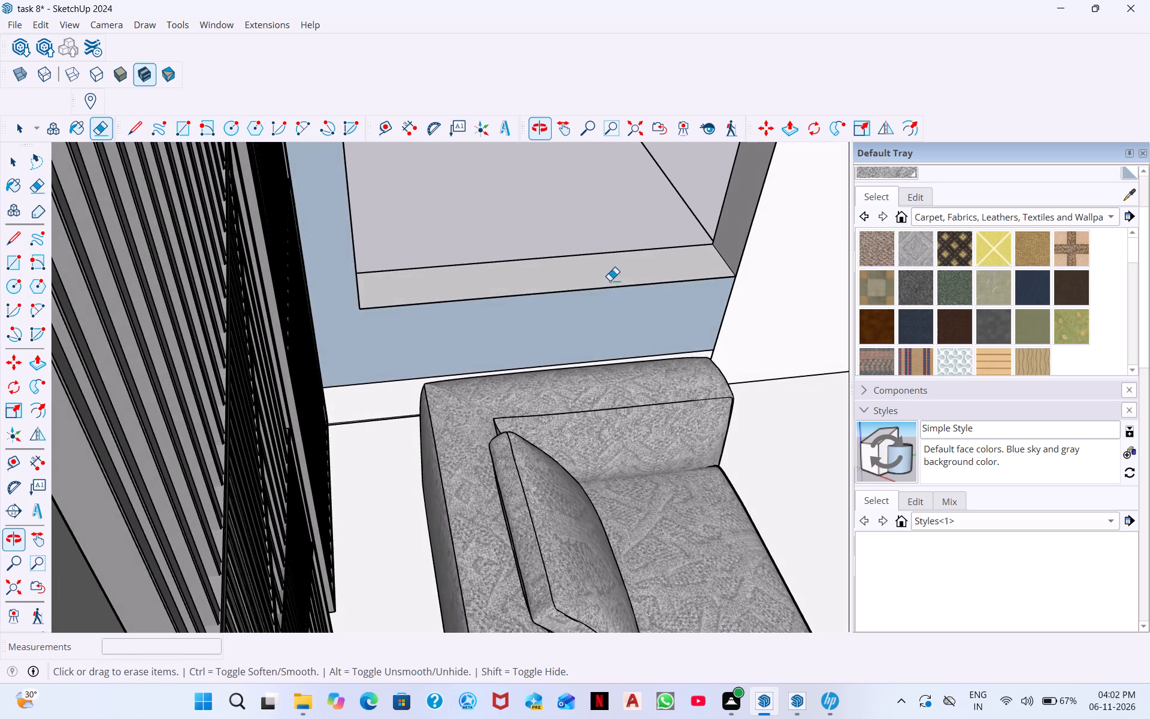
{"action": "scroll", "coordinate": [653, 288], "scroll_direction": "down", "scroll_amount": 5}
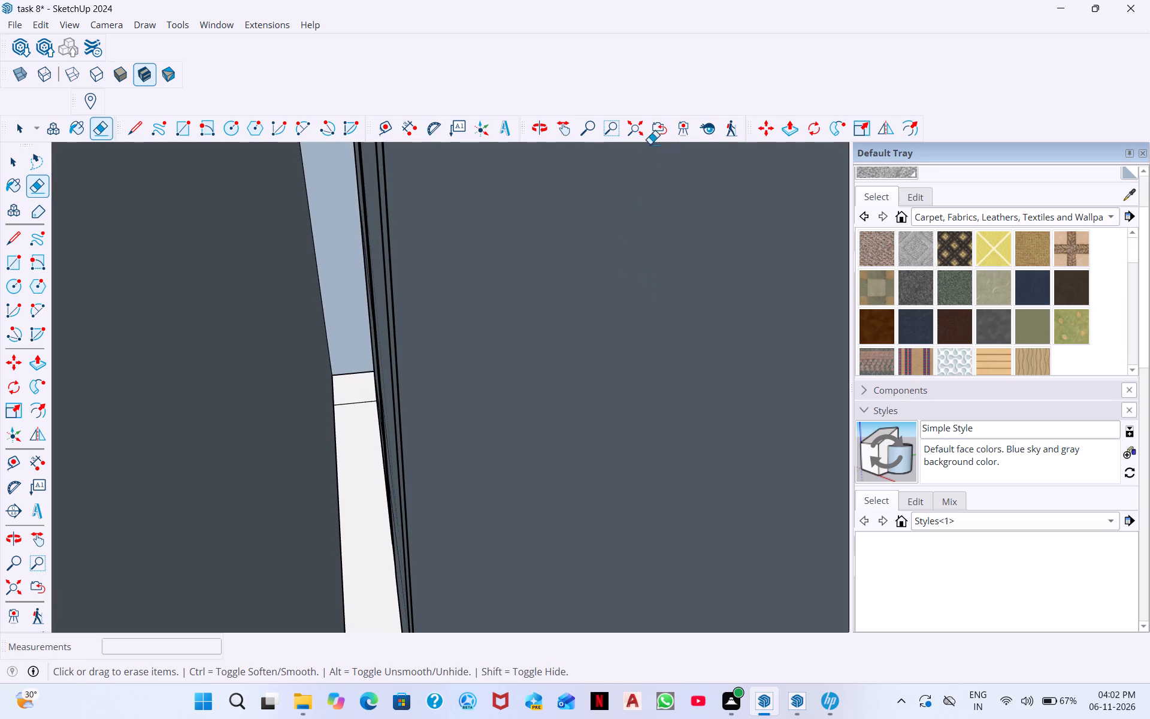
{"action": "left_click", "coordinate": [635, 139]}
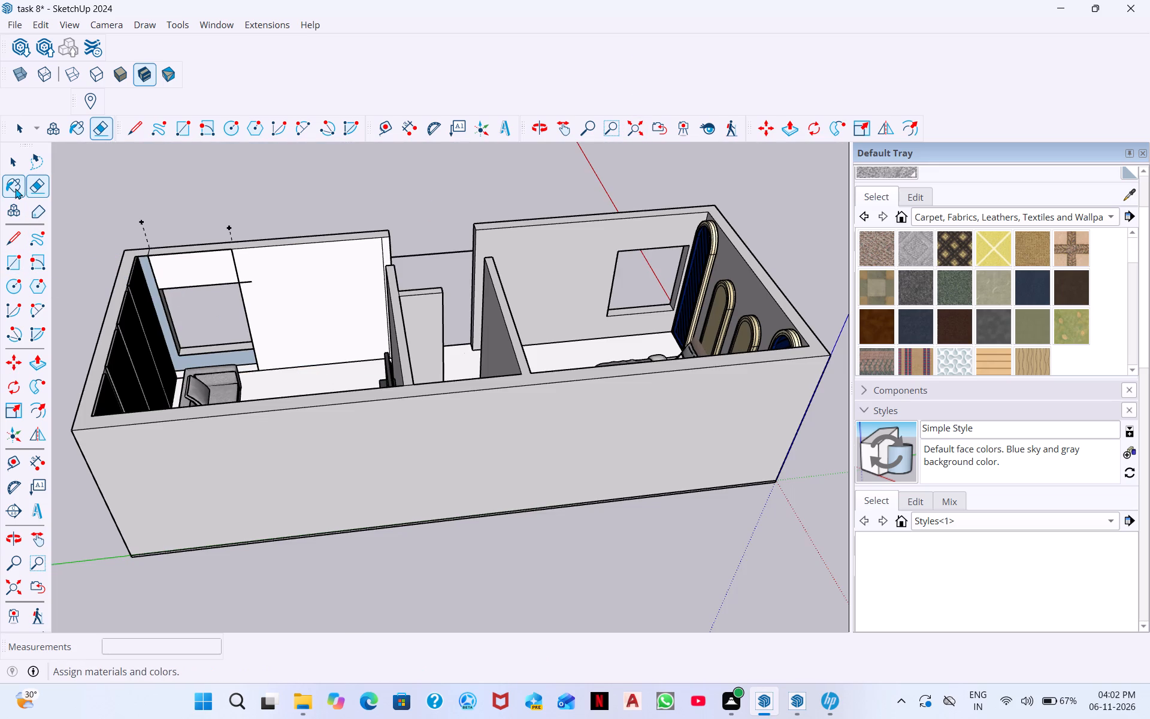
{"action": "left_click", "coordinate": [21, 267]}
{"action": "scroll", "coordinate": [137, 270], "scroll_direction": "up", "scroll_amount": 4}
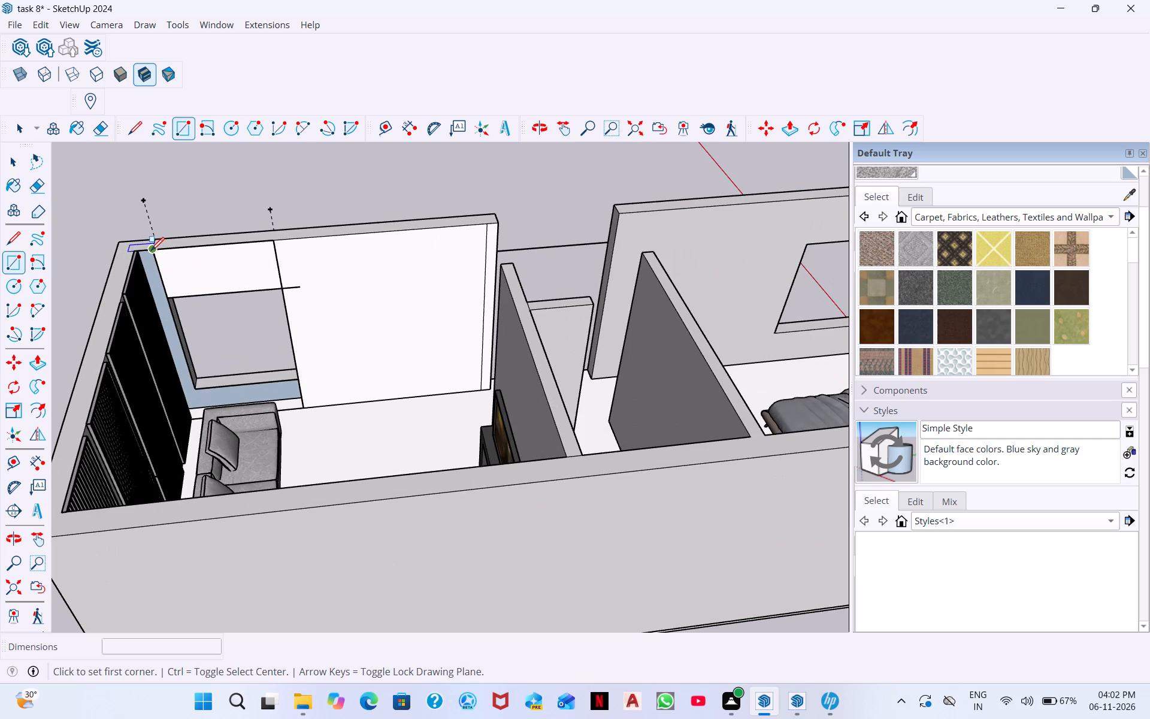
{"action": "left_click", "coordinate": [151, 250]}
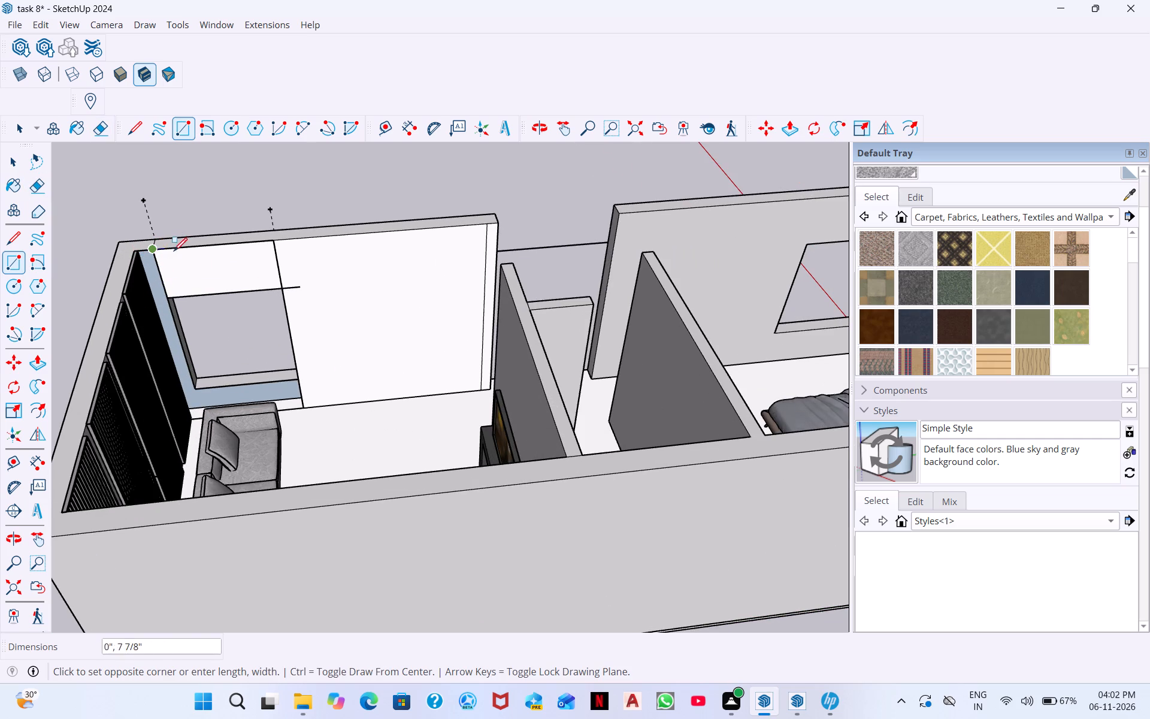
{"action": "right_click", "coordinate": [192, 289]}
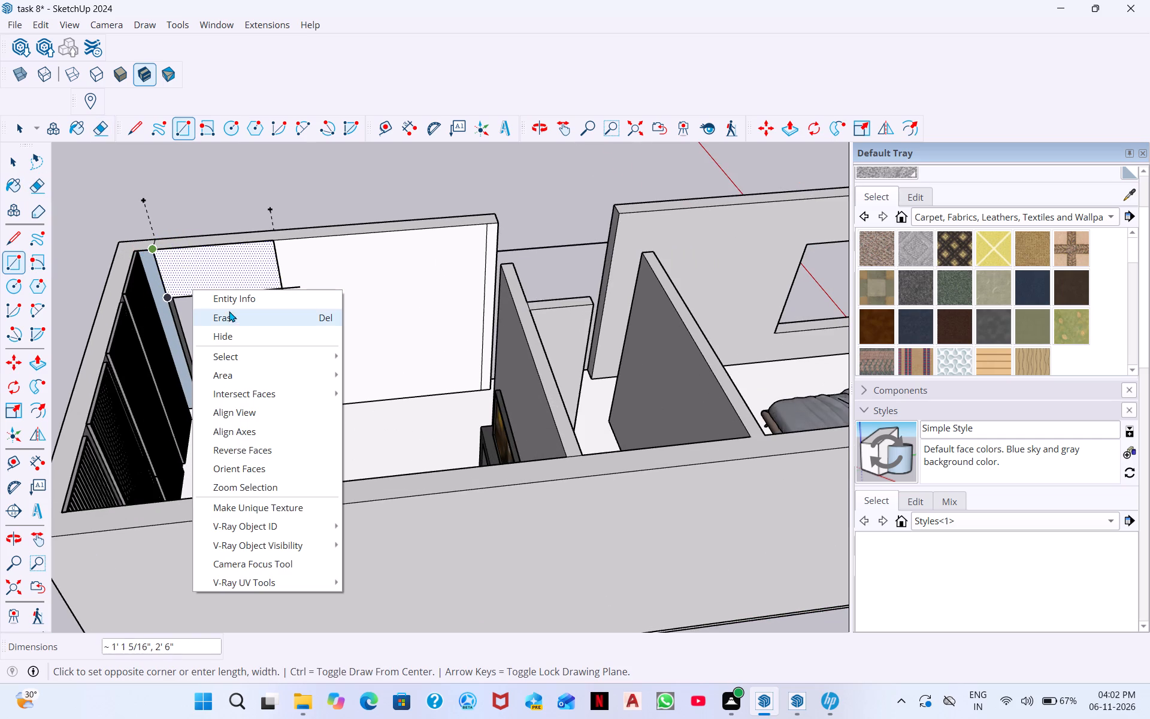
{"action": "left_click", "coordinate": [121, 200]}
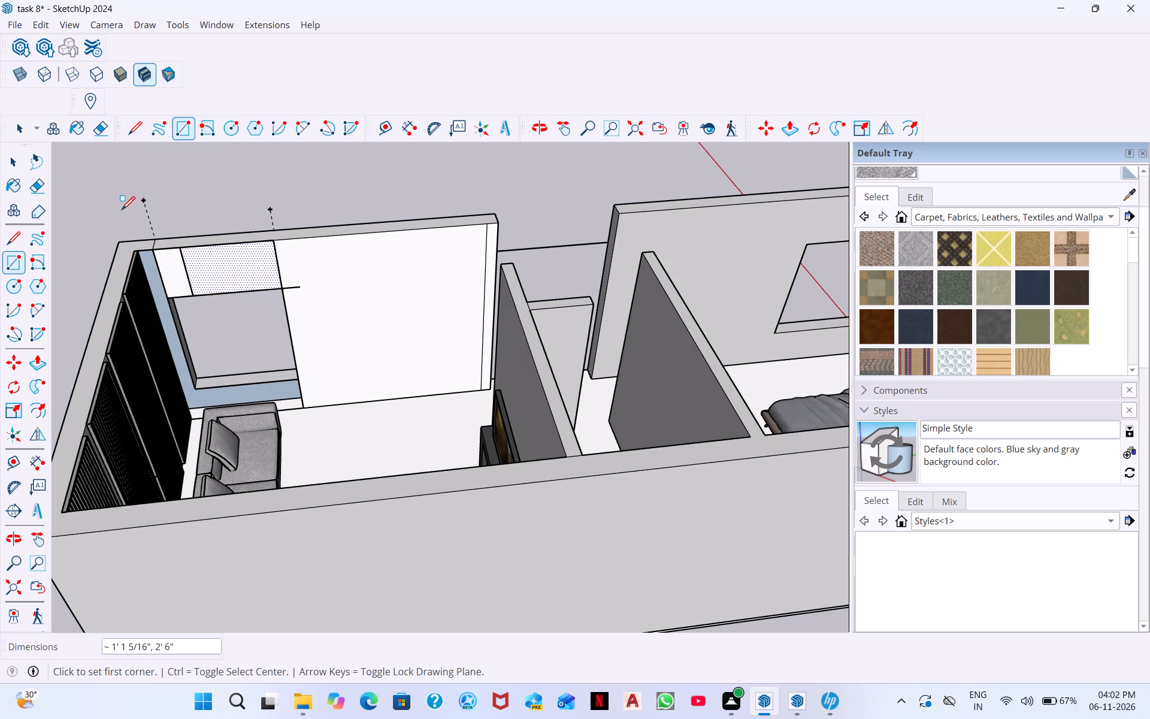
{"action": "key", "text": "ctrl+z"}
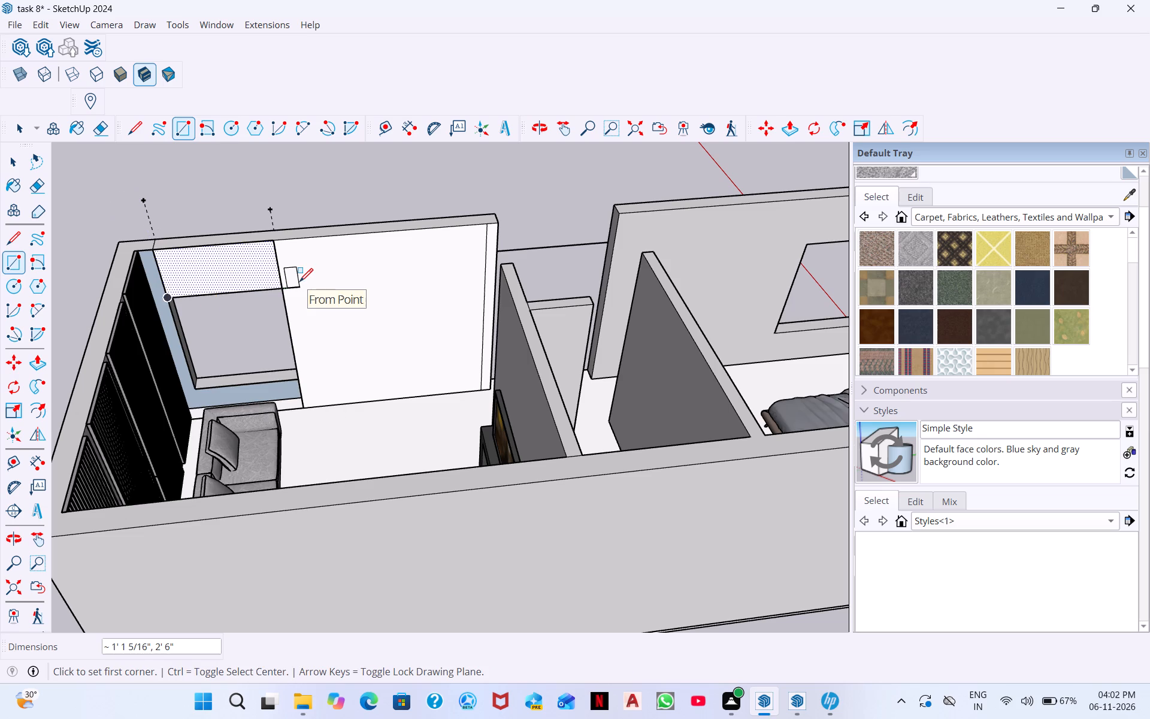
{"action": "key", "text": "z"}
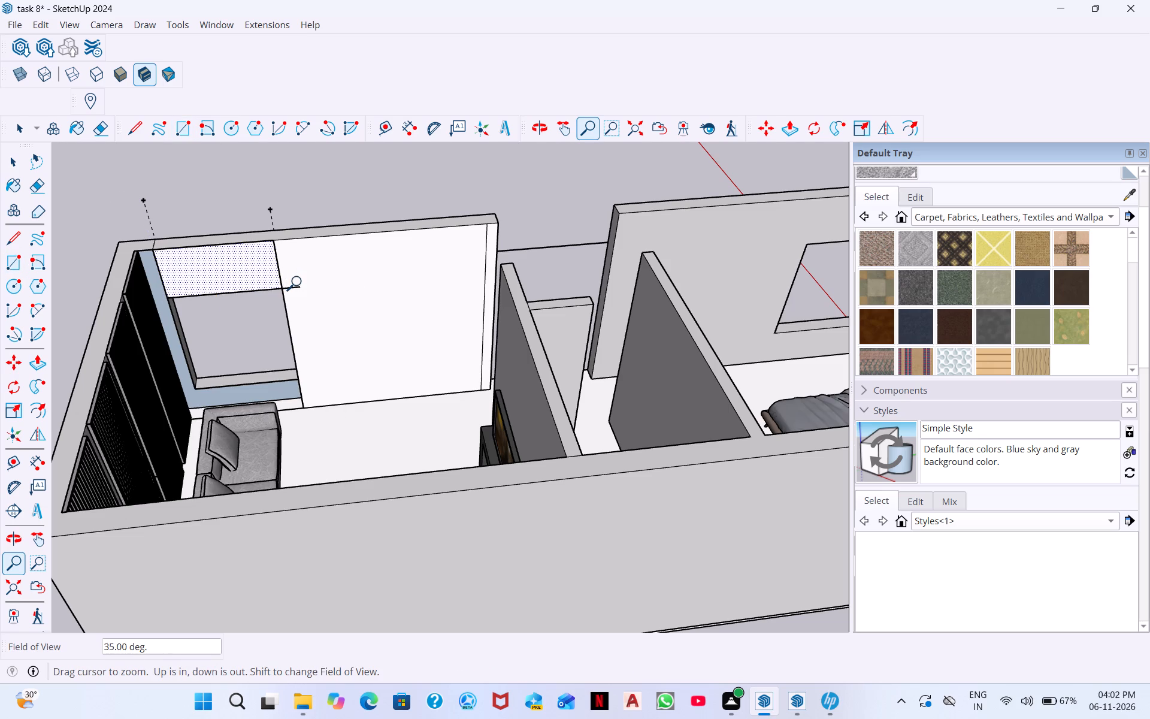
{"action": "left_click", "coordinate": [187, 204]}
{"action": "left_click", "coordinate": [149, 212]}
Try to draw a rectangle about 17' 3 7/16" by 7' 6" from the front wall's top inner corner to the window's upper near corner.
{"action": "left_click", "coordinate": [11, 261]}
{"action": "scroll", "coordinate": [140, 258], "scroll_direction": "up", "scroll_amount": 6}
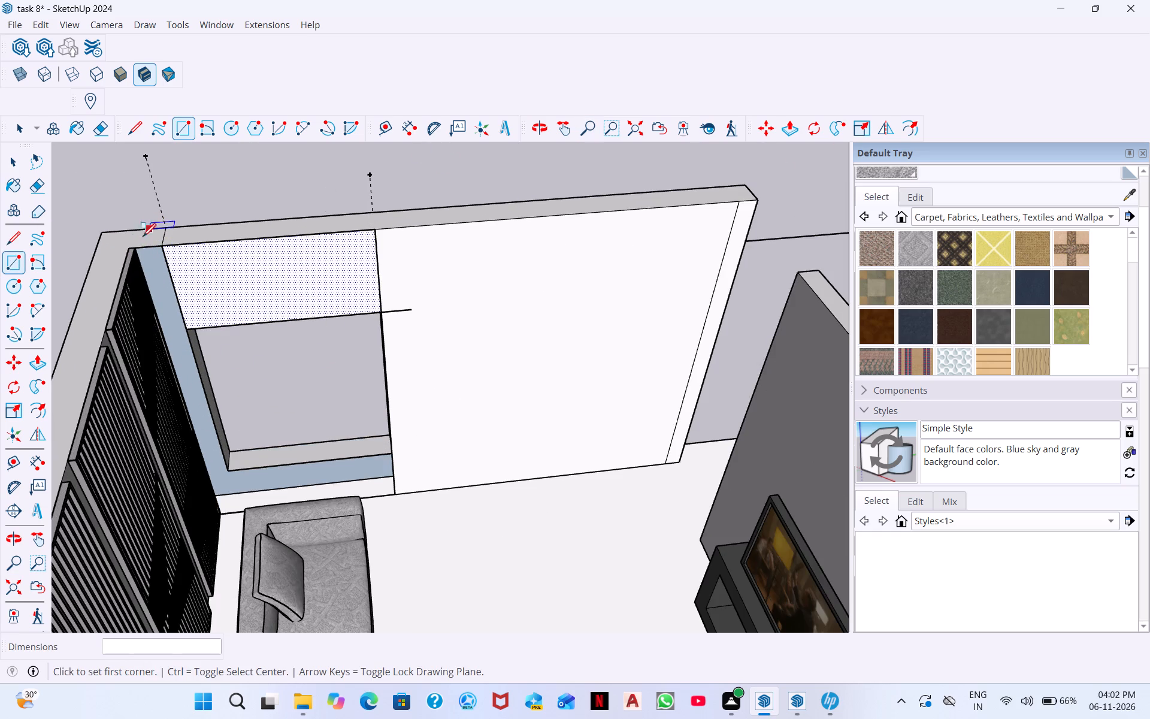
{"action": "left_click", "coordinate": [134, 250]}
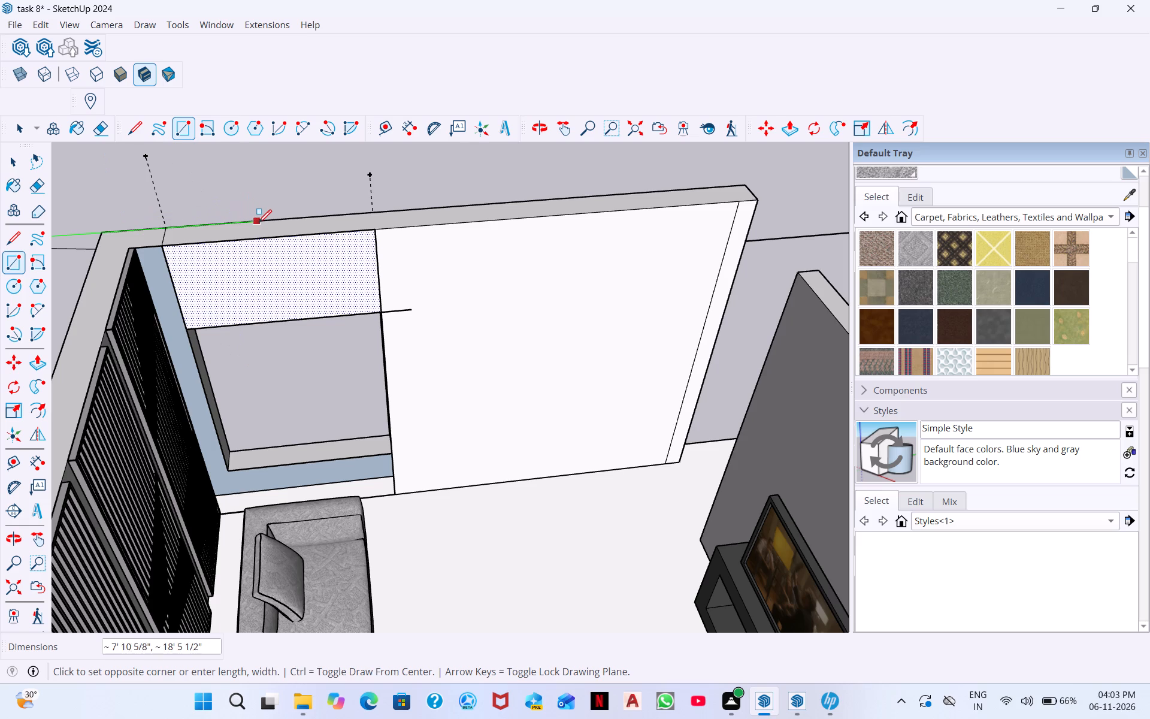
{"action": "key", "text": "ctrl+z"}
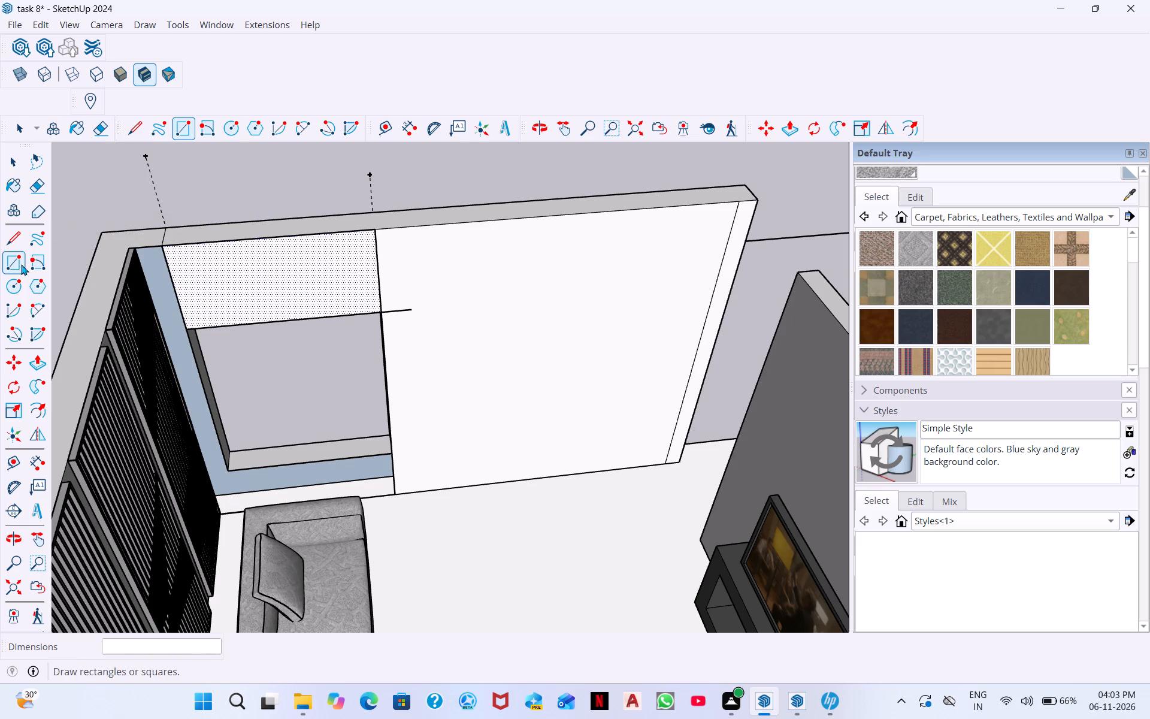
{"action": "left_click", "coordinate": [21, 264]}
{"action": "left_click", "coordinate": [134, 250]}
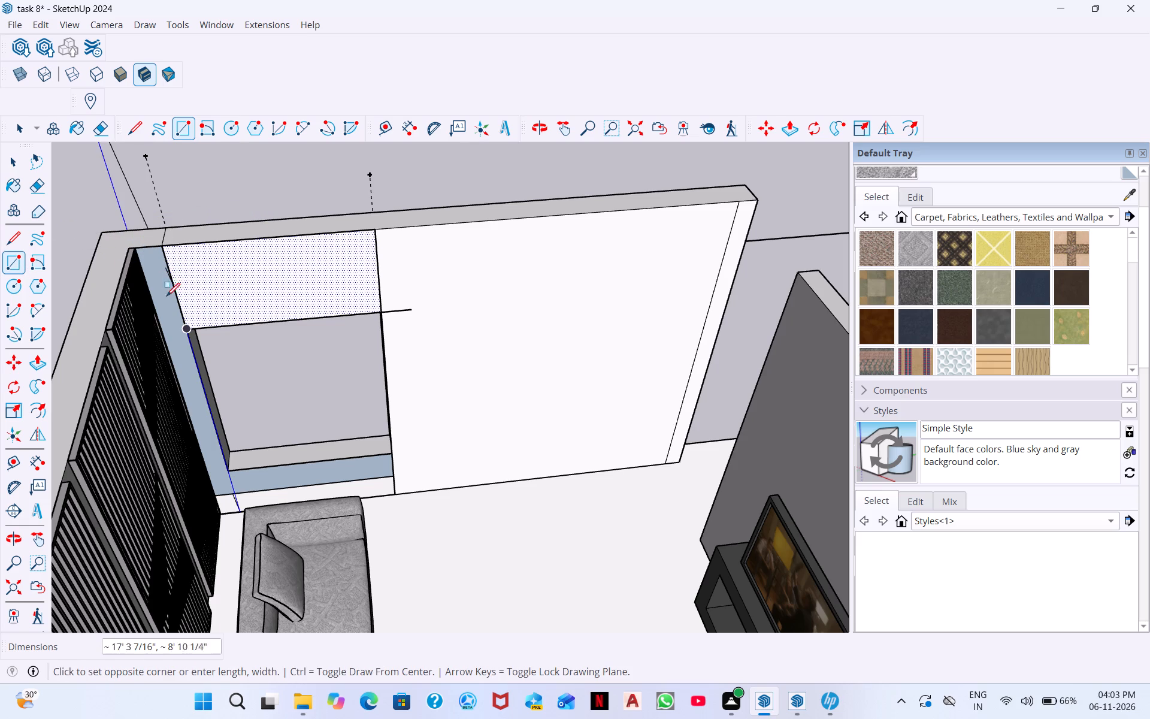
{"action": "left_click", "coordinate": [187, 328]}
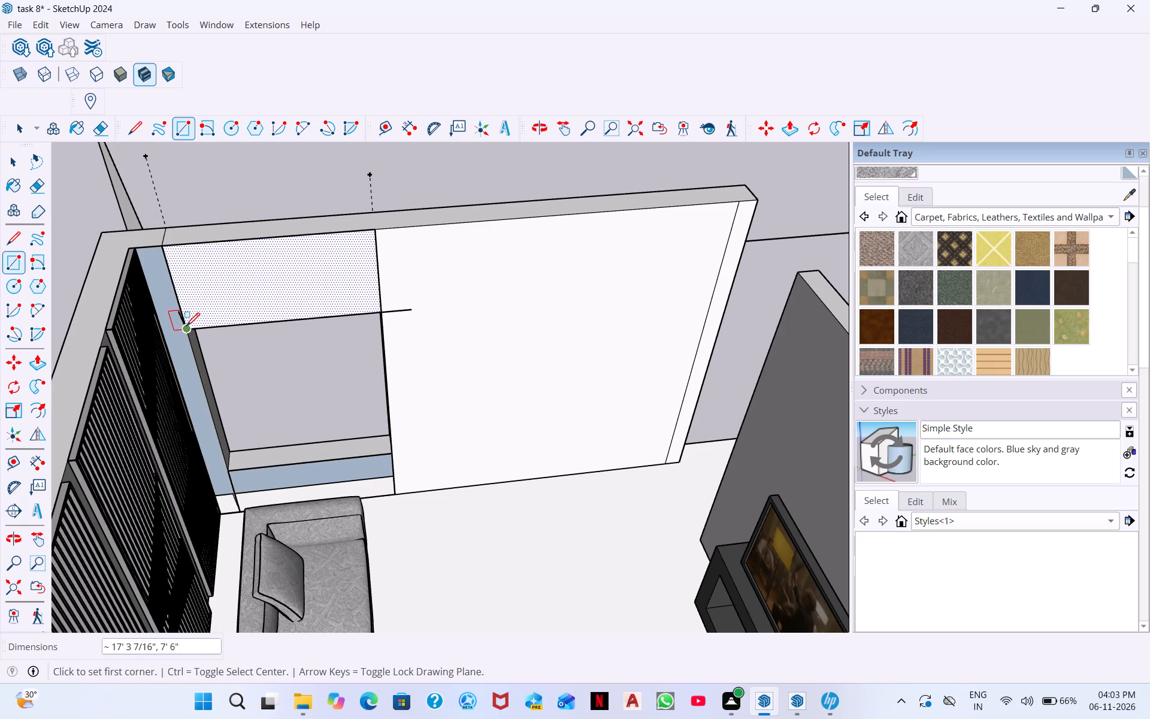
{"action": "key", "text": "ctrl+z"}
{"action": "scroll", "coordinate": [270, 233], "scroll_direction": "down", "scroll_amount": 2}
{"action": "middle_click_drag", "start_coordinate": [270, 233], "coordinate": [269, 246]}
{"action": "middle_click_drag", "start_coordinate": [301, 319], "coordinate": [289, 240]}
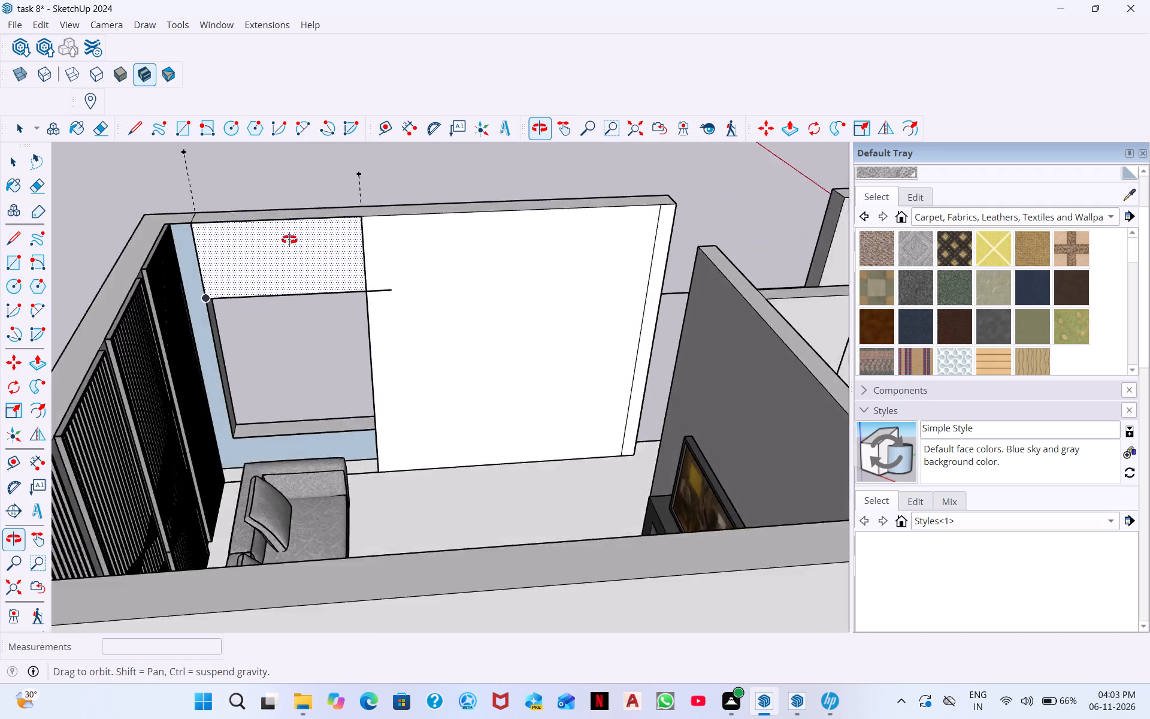
Draw a rectangle about 7 5/16" by 2' 6" from the front wall's top inner corner at the slatted wall to the window's upper corner.
{"action": "middle_click_drag", "start_coordinate": [289, 240], "coordinate": [306, 188]}
{"action": "scroll", "coordinate": [175, 221], "scroll_direction": "up", "scroll_amount": 16}
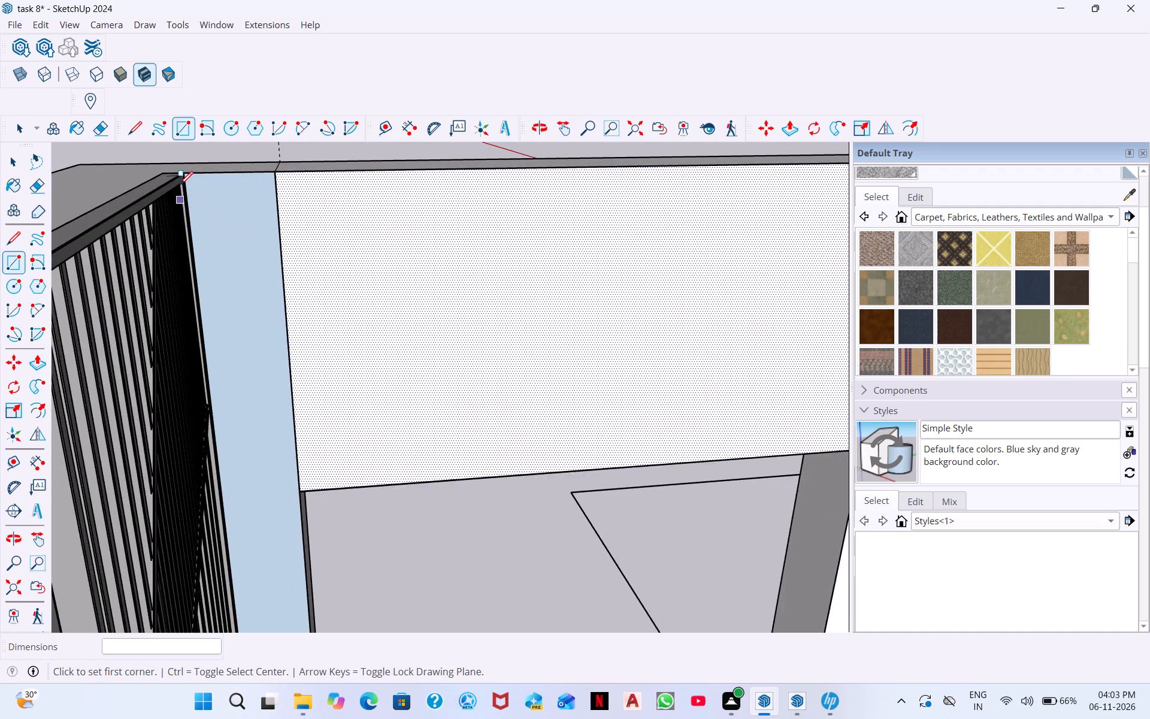
{"action": "scroll", "coordinate": [180, 185], "scroll_direction": "up", "scroll_amount": 1}
{"action": "middle_click_drag", "start_coordinate": [180, 185], "coordinate": [227, 186]}
{"action": "scroll", "coordinate": [168, 181], "scroll_direction": "up", "scroll_amount": 5}
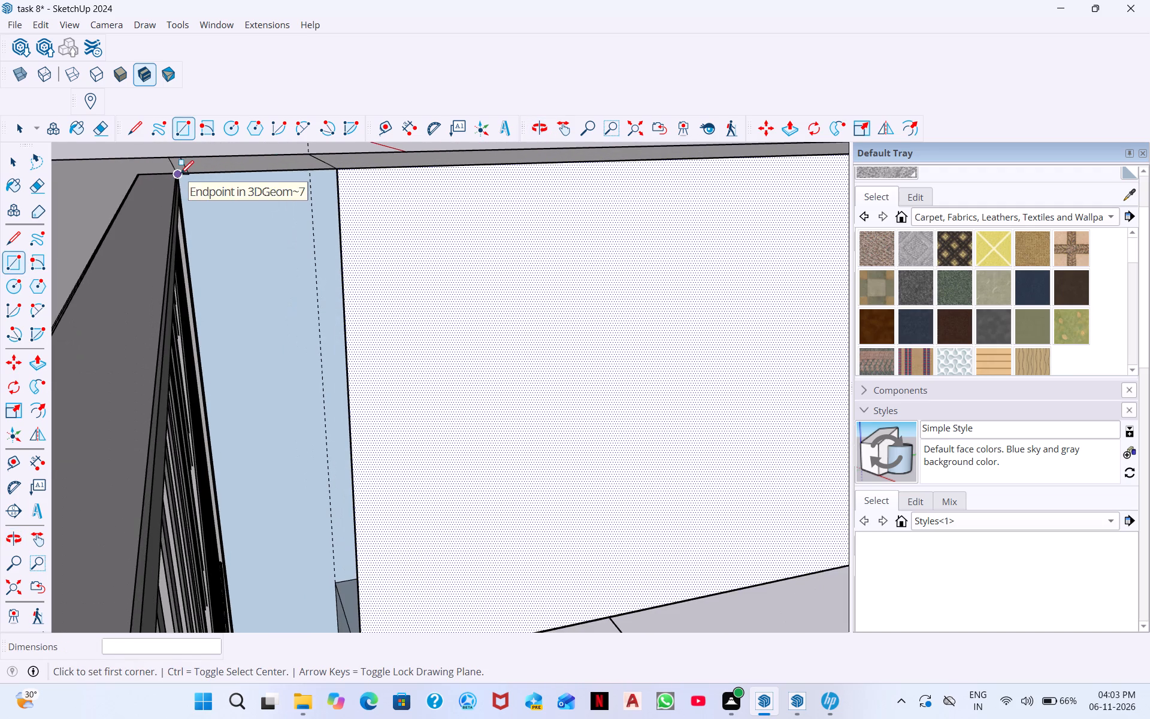
{"action": "left_click", "coordinate": [180, 174]}
{"action": "scroll", "coordinate": [355, 621], "scroll_direction": "down", "scroll_amount": 1}
{"action": "middle_click_drag", "start_coordinate": [354, 621], "coordinate": [355, 621]}
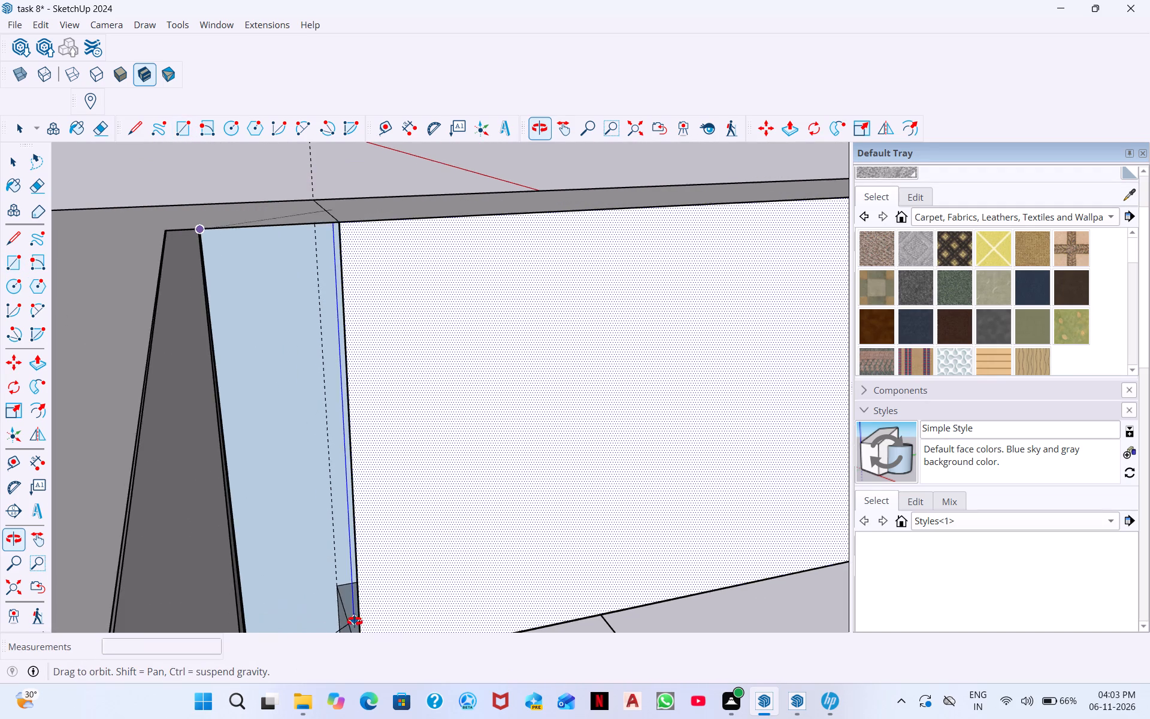
{"action": "middle_click_drag", "start_coordinate": [355, 621], "coordinate": [370, 638]}
{"action": "scroll", "coordinate": [370, 638], "scroll_direction": "up", "scroll_amount": 4}
{"action": "scroll", "coordinate": [388, 611], "scroll_direction": "down", "scroll_amount": 2}
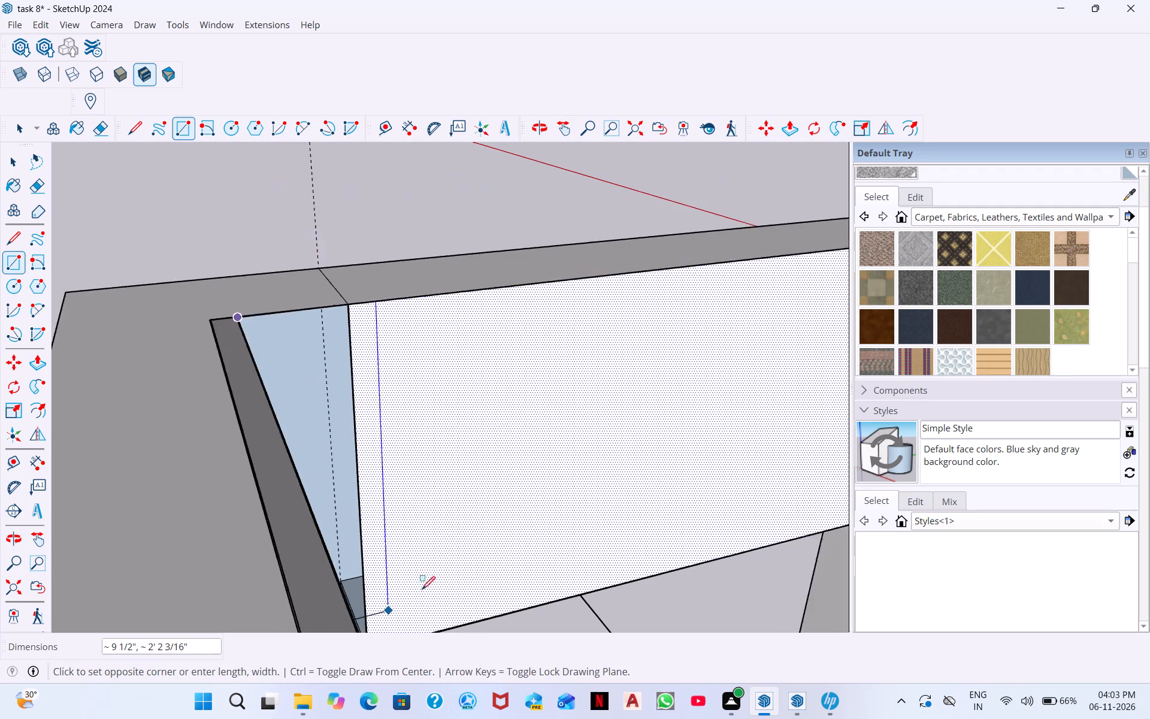
{"action": "scroll", "coordinate": [422, 590], "scroll_direction": "down", "scroll_amount": 4}
{"action": "middle_click_drag", "start_coordinate": [486, 632], "coordinate": [388, 617]}
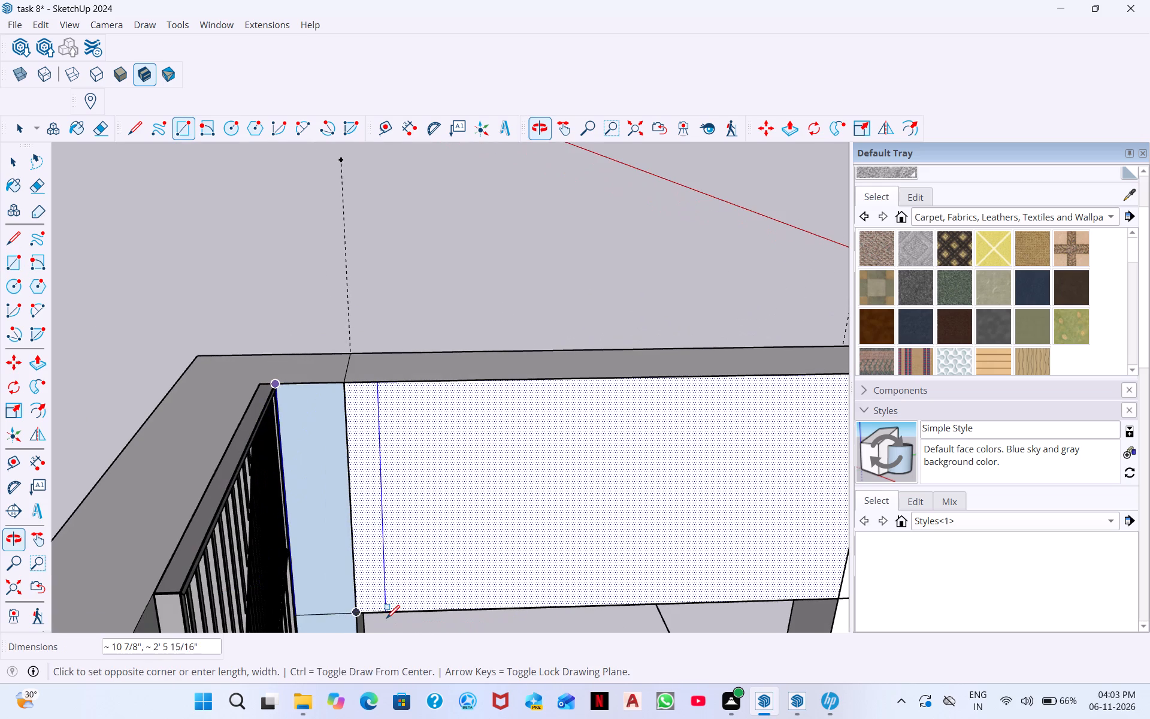
{"action": "left_click", "coordinate": [355, 614]}
Draw a rectangle about 1' 5 9/16" by 5' below the living-room window, starting at the opening's lower corner near the slatted wall.
{"action": "middle_click_drag", "start_coordinate": [397, 586], "coordinate": [380, 510]}
{"action": "scroll", "coordinate": [358, 546], "scroll_direction": "down", "scroll_amount": 7}
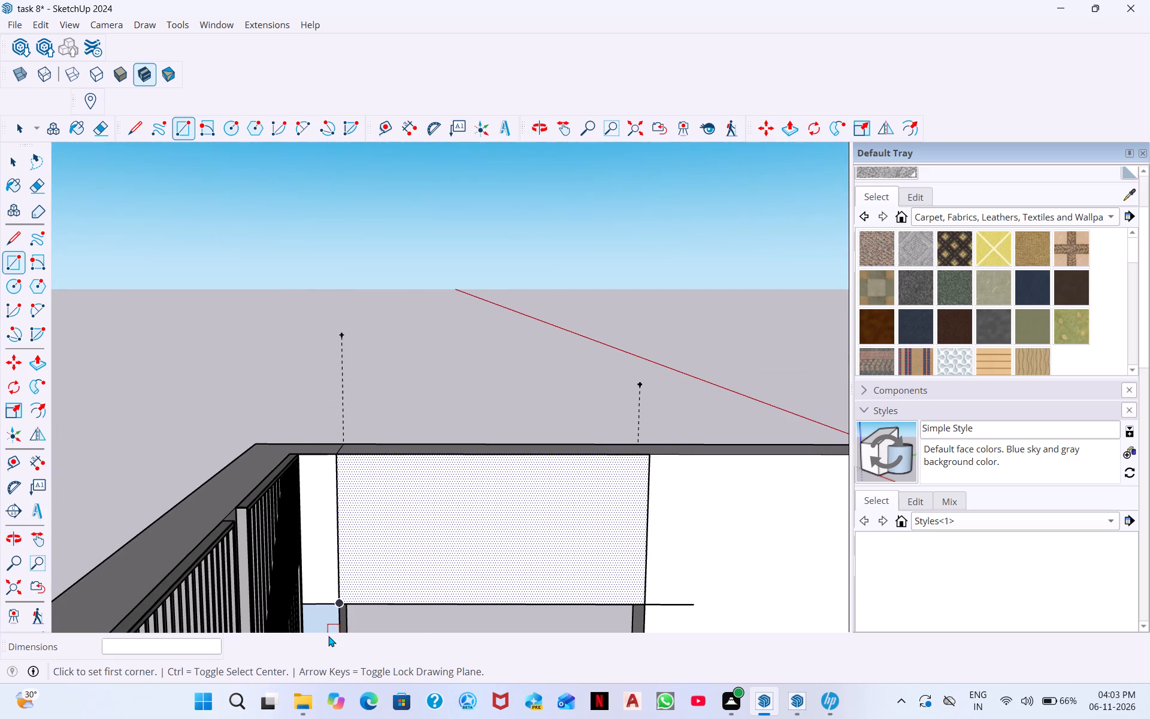
{"action": "scroll", "coordinate": [328, 636], "scroll_direction": "down", "scroll_amount": 10}
{"action": "middle_click_drag", "start_coordinate": [447, 603], "coordinate": [446, 718]}
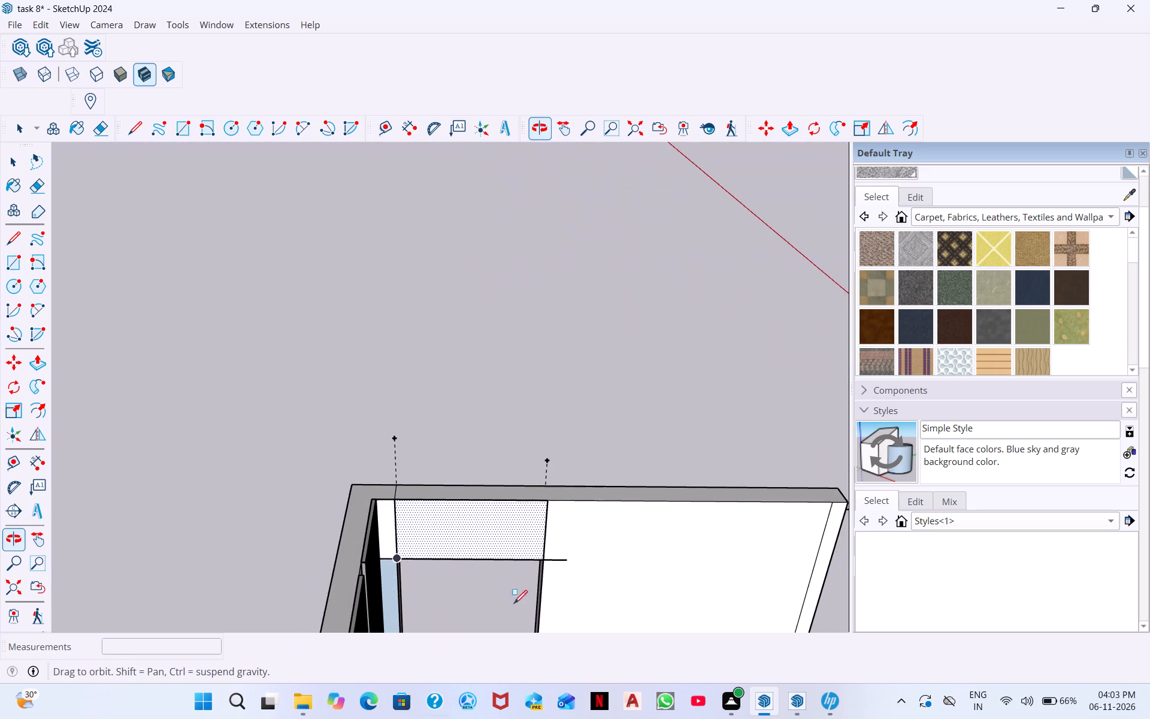
{"action": "middle_click_drag", "start_coordinate": [519, 536], "coordinate": [501, 718]}
{"action": "scroll", "coordinate": [433, 589], "scroll_direction": "up", "scroll_amount": 5}
{"action": "scroll", "coordinate": [354, 503], "scroll_direction": "up", "scroll_amount": 9}
{"action": "scroll", "coordinate": [377, 584], "scroll_direction": "up", "scroll_amount": 1}
{"action": "middle_click_drag", "start_coordinate": [378, 568], "coordinate": [404, 472]}
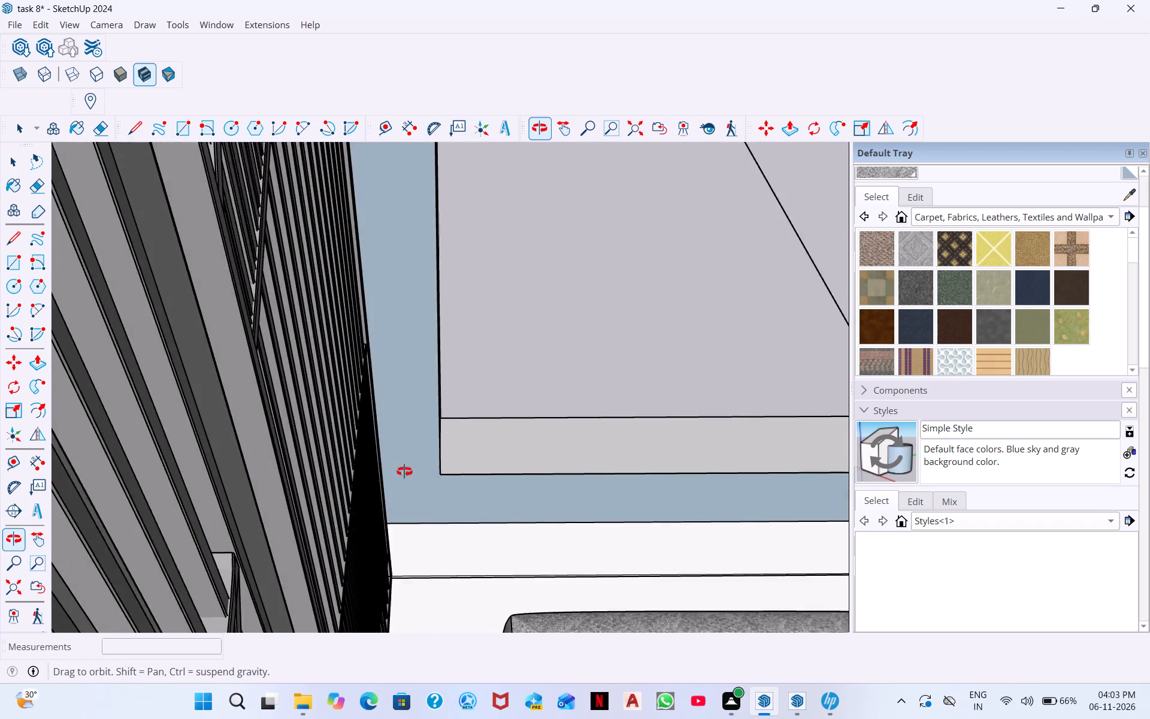
{"action": "middle_click_drag", "start_coordinate": [404, 472], "coordinate": [416, 419]}
{"action": "scroll", "coordinate": [558, 466], "scroll_direction": "down", "scroll_amount": 5}
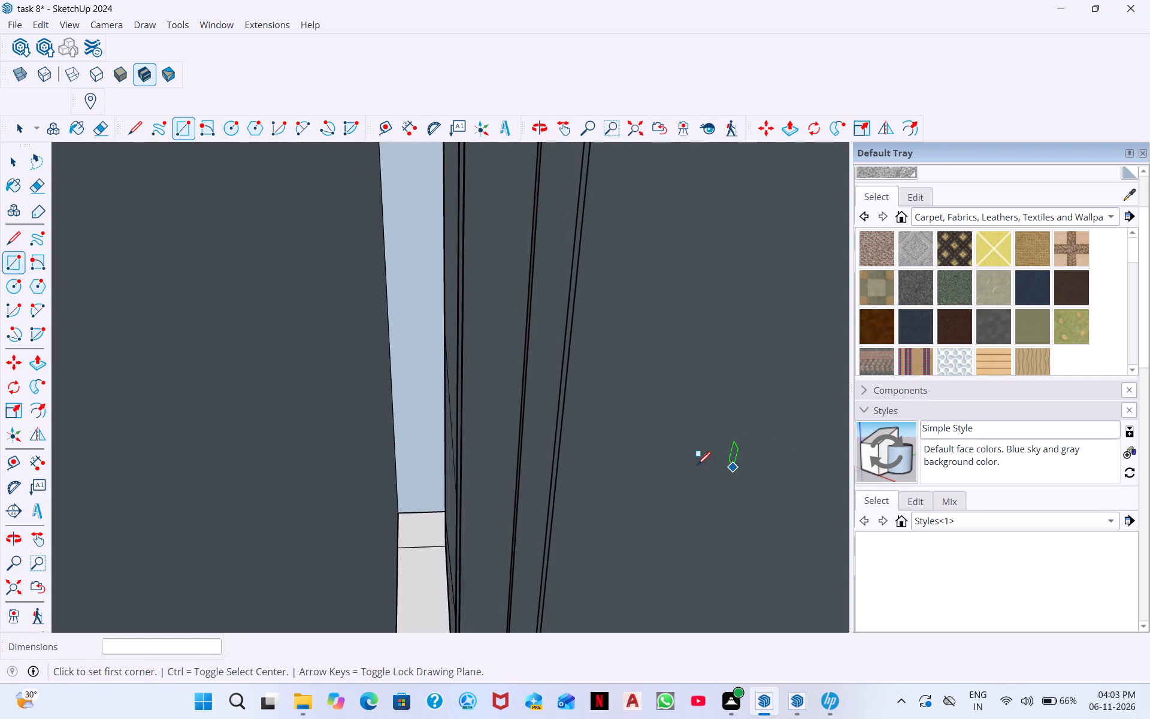
{"action": "middle_click_drag", "start_coordinate": [697, 461], "coordinate": [308, 476]}
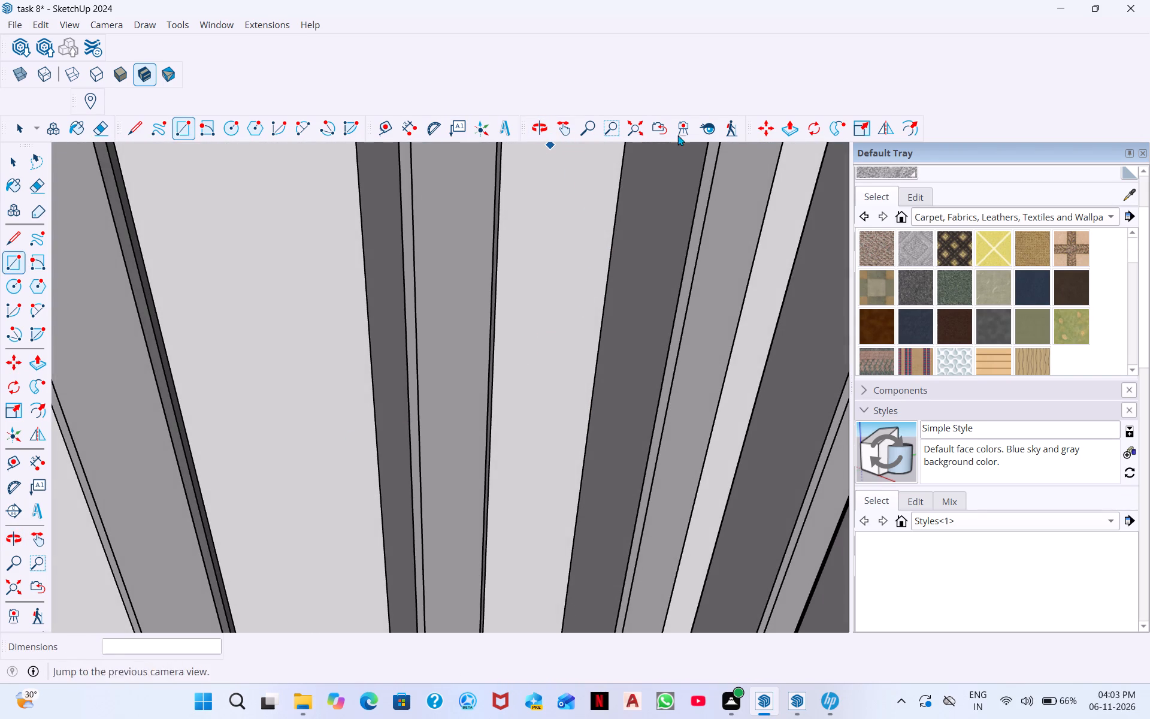
{"action": "left_click", "coordinate": [634, 131]}
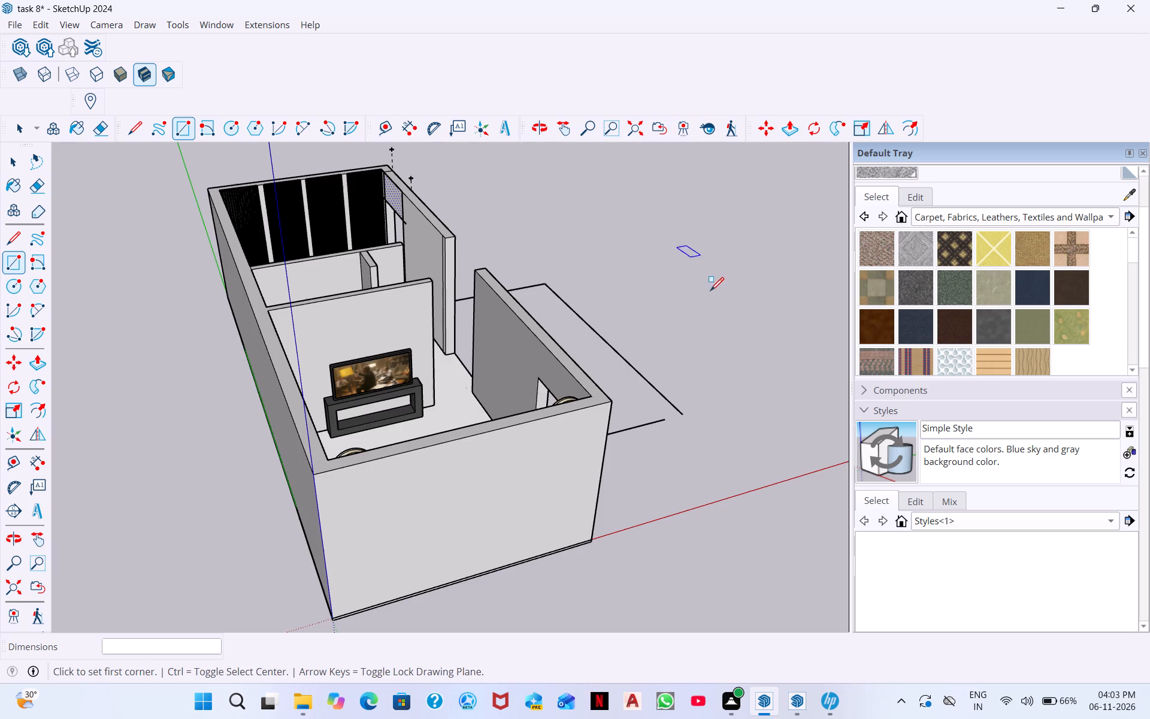
{"action": "scroll", "coordinate": [404, 436], "scroll_direction": "up", "scroll_amount": 1}
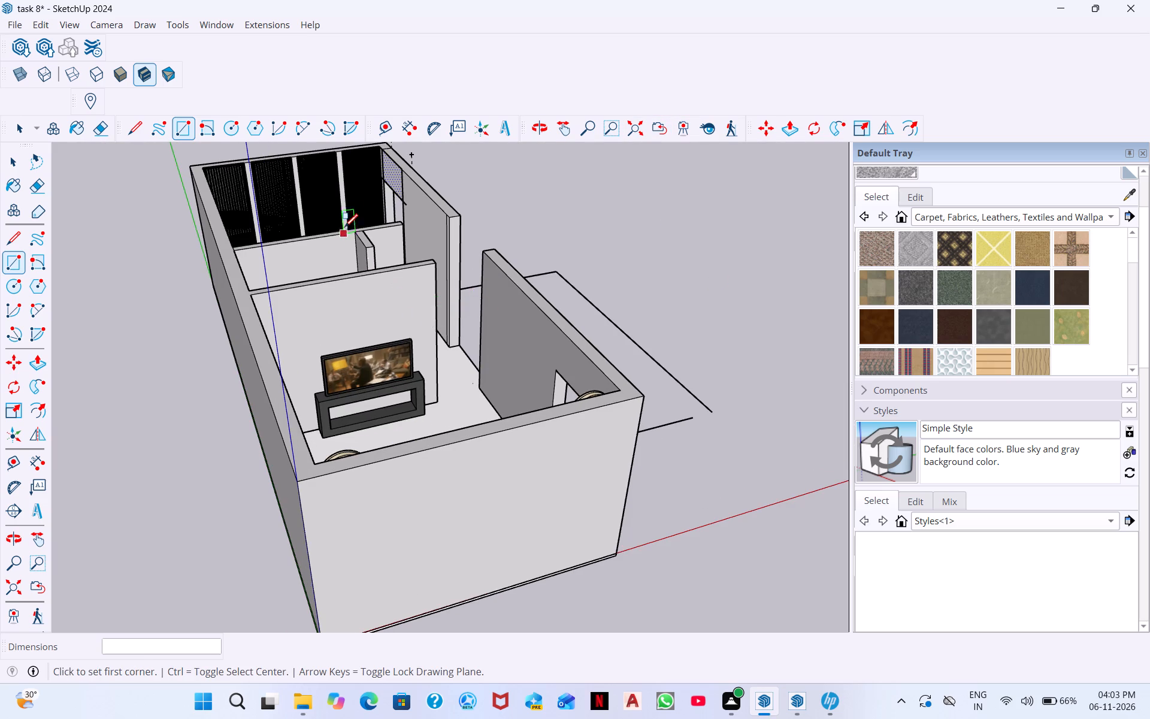
{"action": "scroll", "coordinate": [349, 220], "scroll_direction": "up", "scroll_amount": 2}
{"action": "middle_click_drag", "start_coordinate": [364, 204], "coordinate": [613, 220]}
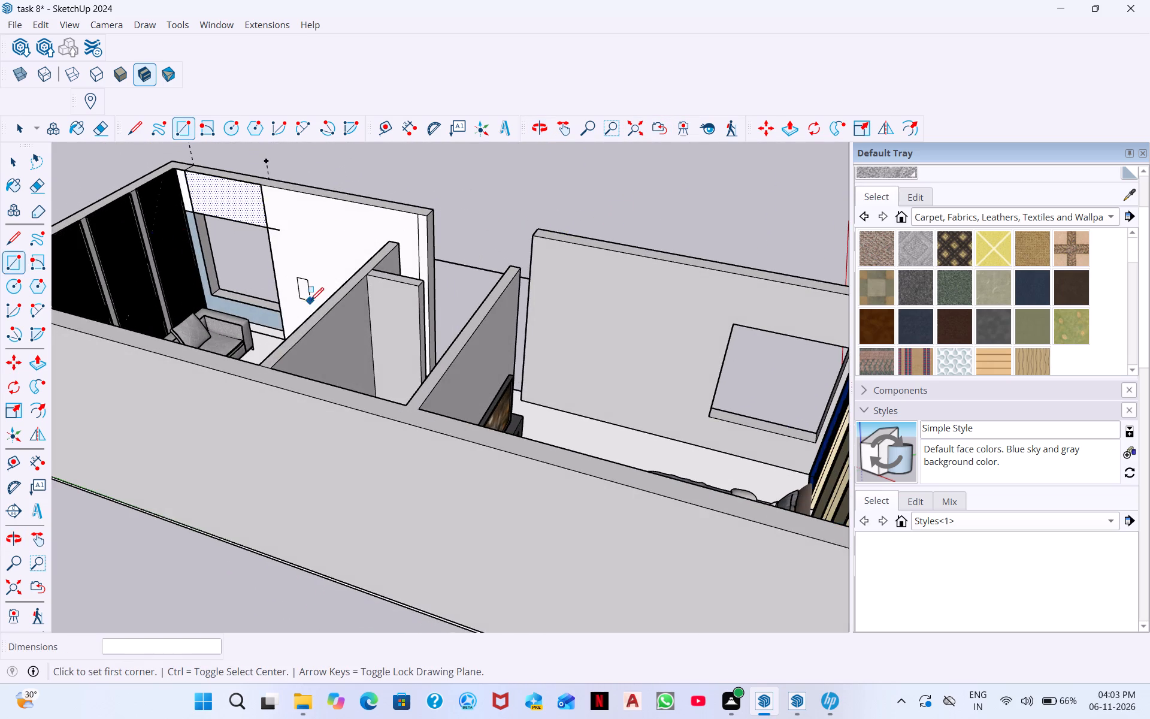
{"action": "middle_click_drag", "start_coordinate": [311, 303], "coordinate": [363, 288]}
{"action": "scroll", "coordinate": [175, 315], "scroll_direction": "up", "scroll_amount": 7}
{"action": "scroll", "coordinate": [261, 332], "scroll_direction": "up", "scroll_amount": 6}
{"action": "left_click", "coordinate": [111, 289]}
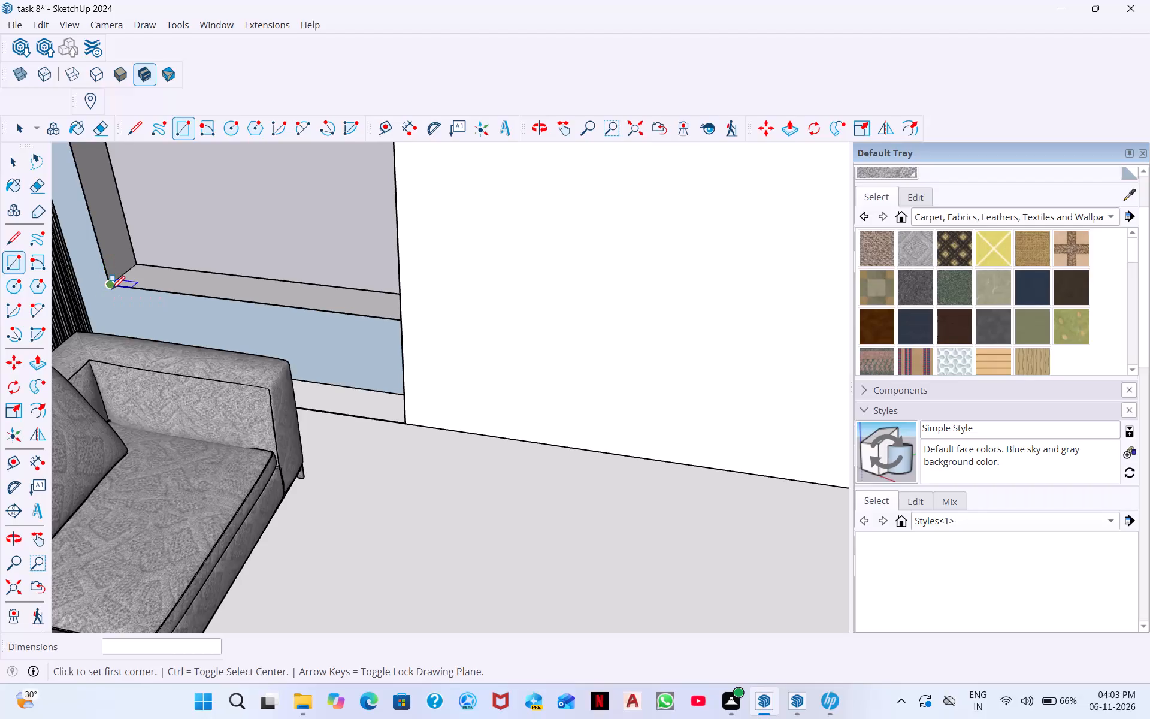
{"action": "left_click", "coordinate": [401, 394]}
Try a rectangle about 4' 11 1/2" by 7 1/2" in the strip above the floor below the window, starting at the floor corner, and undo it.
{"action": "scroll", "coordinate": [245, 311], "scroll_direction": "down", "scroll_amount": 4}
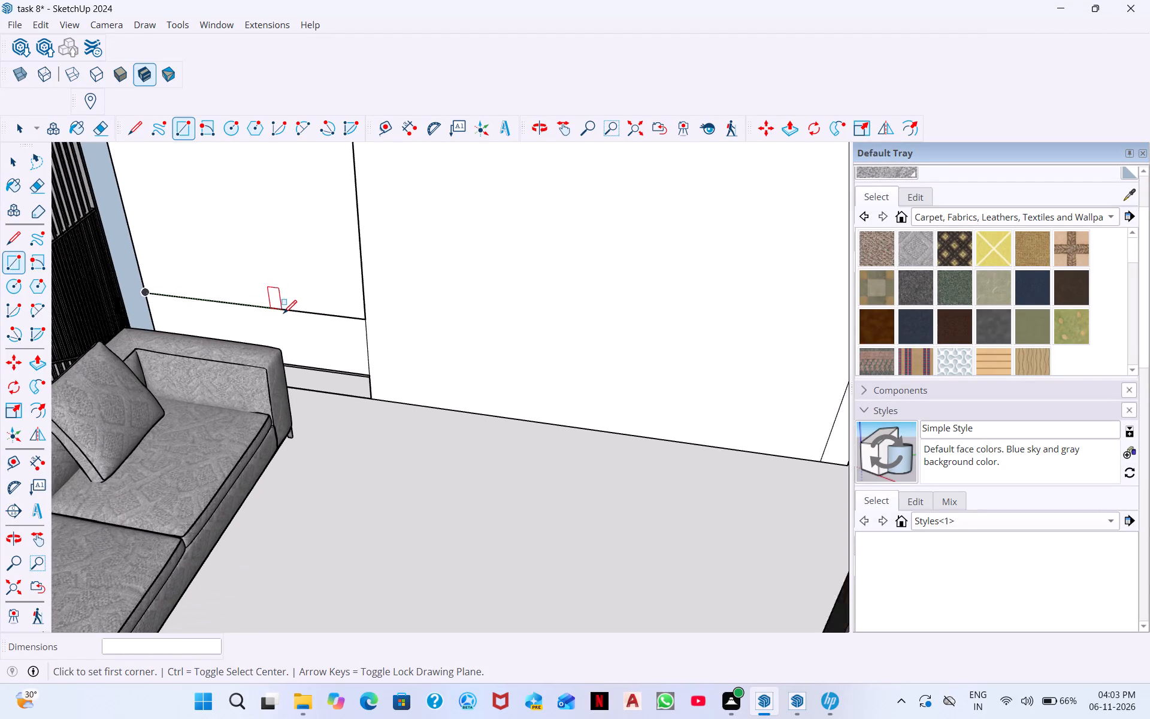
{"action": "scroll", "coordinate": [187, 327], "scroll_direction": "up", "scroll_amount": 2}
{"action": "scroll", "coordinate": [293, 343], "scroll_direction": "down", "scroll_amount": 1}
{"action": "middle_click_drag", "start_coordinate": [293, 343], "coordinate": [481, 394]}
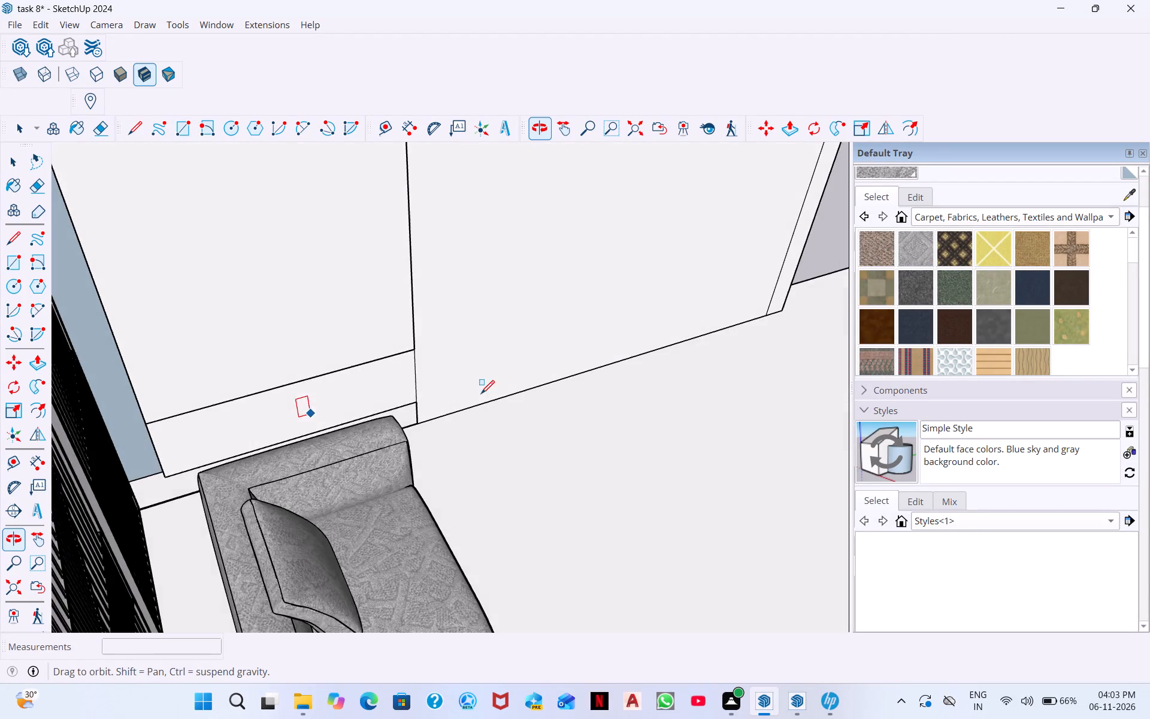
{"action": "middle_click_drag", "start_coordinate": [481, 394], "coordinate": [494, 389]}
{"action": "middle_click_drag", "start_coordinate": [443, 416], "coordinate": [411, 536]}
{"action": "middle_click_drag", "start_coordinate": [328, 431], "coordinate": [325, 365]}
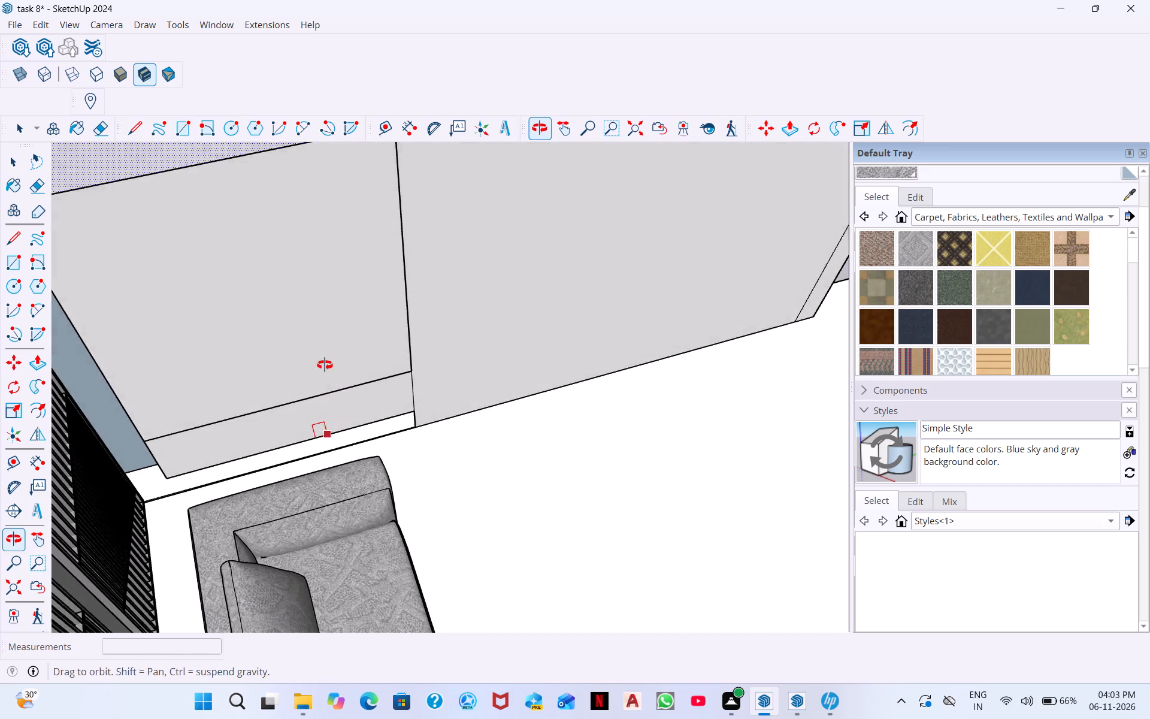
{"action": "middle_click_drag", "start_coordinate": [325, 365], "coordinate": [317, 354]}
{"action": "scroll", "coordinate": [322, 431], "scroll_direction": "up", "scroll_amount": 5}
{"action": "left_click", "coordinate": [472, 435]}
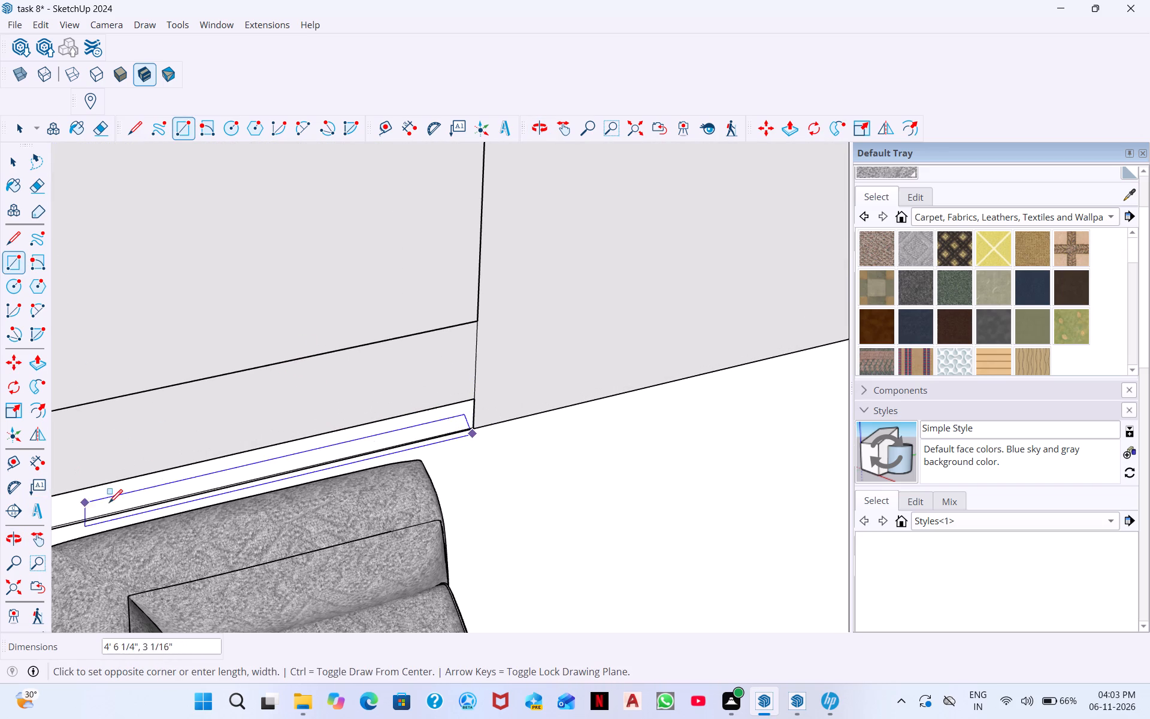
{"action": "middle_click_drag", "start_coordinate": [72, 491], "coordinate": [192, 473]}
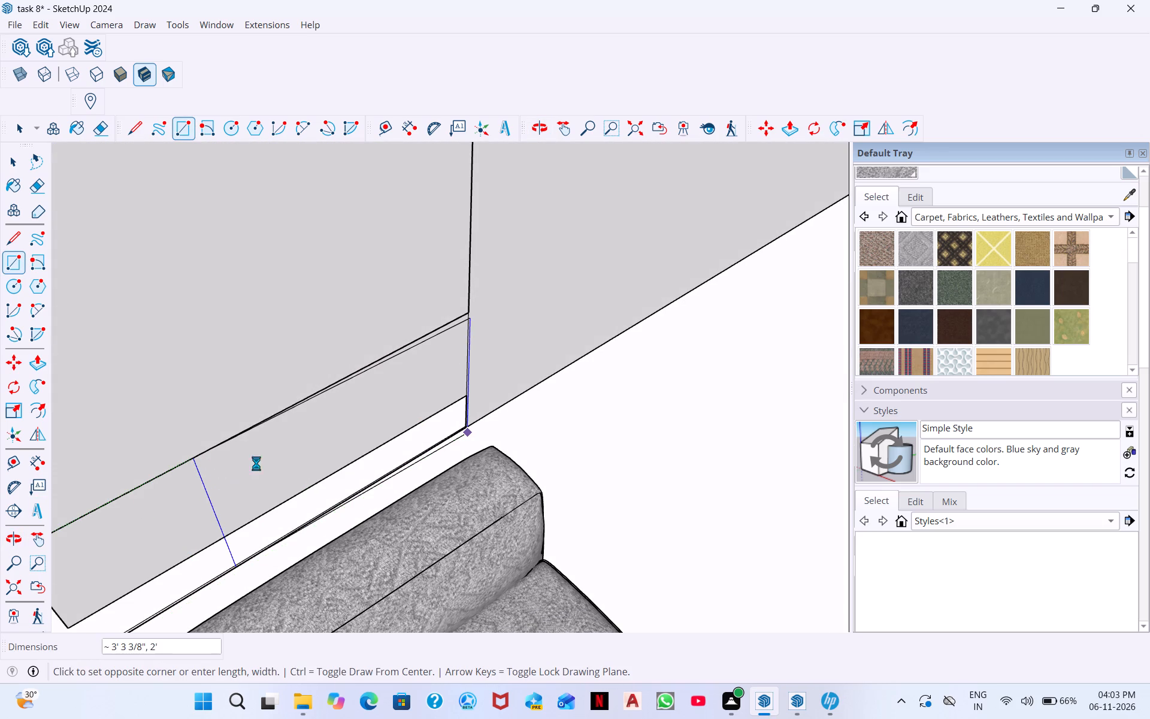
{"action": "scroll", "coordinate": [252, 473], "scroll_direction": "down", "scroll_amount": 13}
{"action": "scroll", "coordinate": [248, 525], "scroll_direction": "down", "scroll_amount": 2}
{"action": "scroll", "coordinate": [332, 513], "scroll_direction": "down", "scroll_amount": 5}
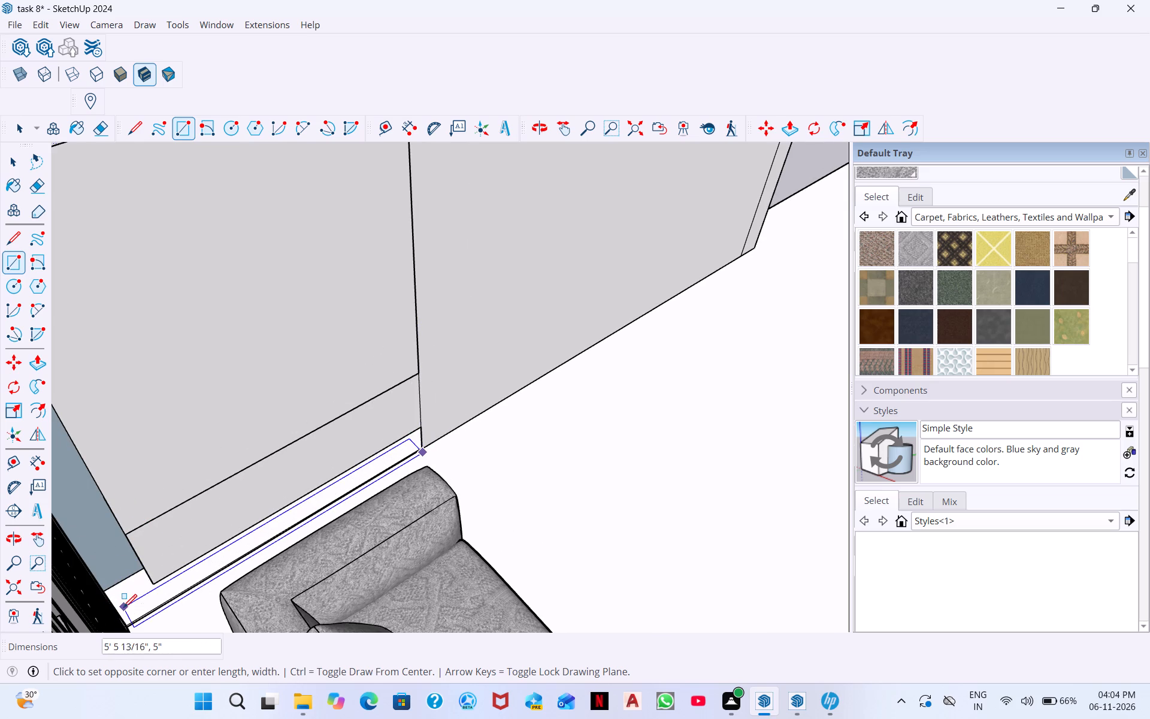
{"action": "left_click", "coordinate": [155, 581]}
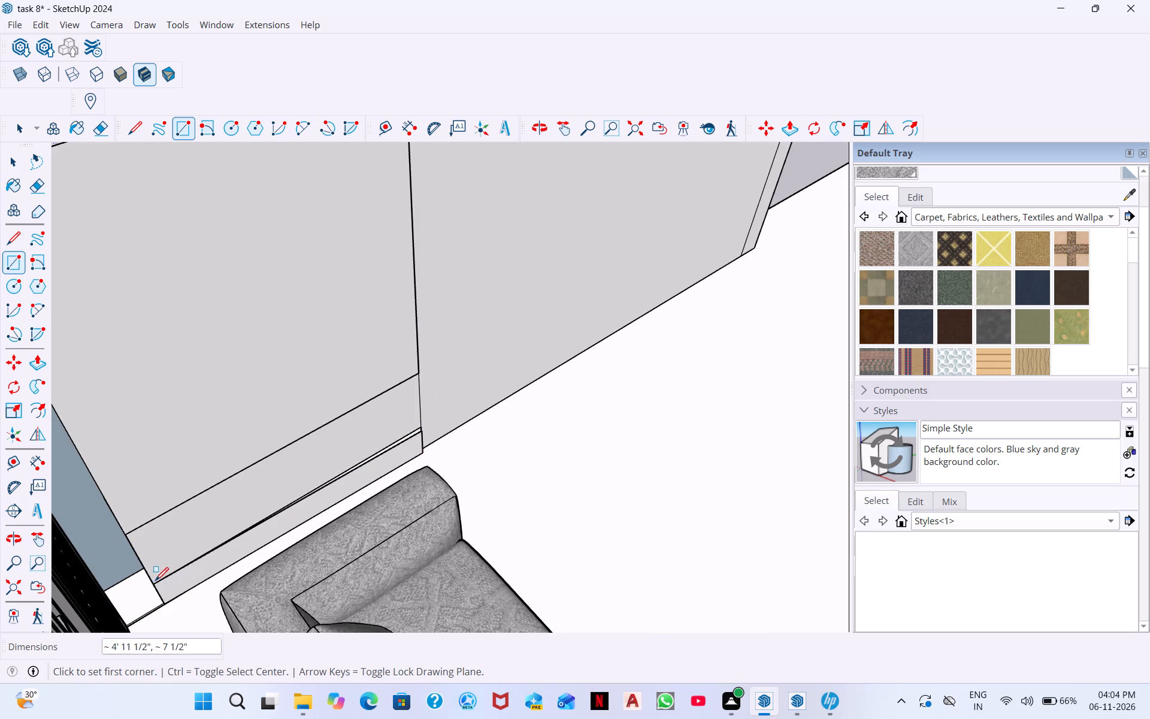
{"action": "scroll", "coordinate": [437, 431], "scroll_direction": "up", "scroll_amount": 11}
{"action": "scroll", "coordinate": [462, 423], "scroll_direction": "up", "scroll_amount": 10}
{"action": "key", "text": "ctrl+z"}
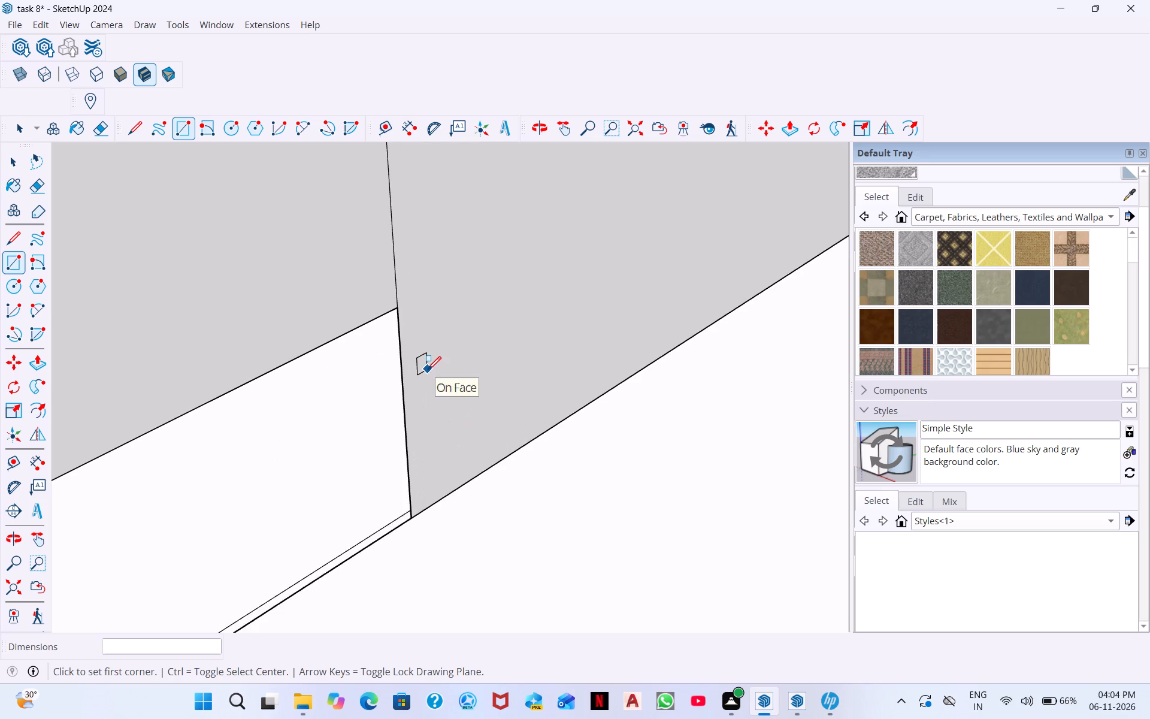
Draw a rectangle about 5' by 7 1/2" filling the strip below the window, from its upper corner away from the slatted wall to the floor edge.
{"action": "scroll", "coordinate": [428, 370], "scroll_direction": "up", "scroll_amount": 1}
{"action": "left_click", "coordinate": [390, 298]}
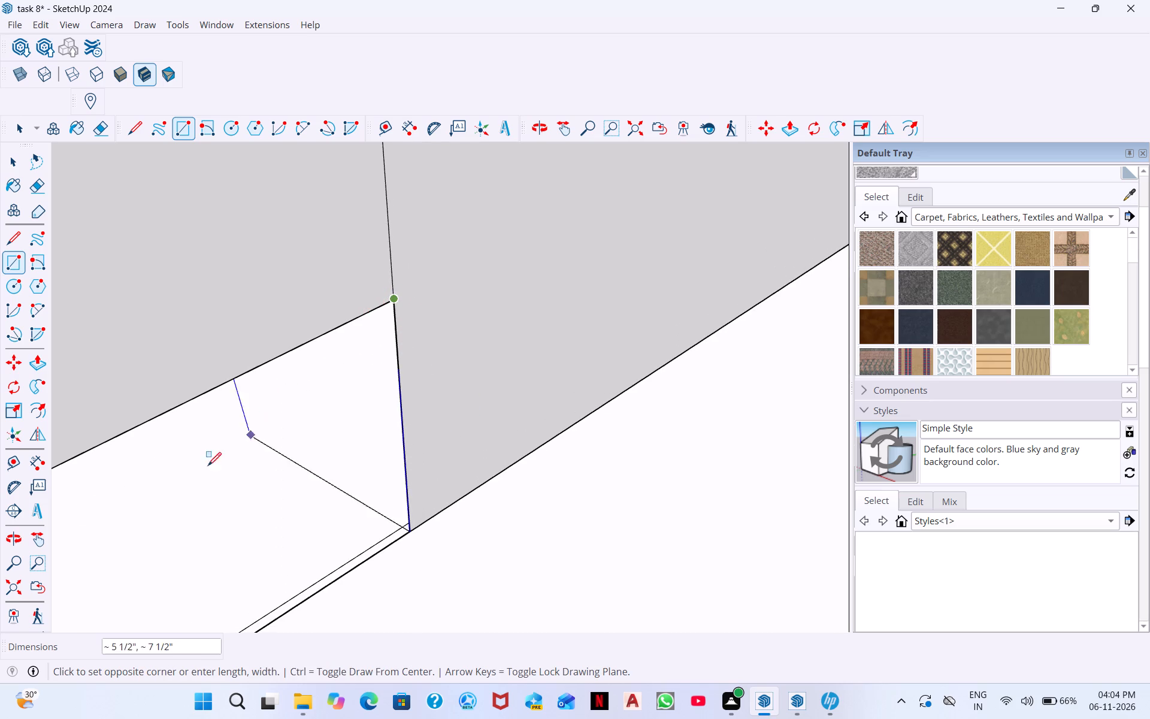
{"action": "scroll", "coordinate": [57, 565], "scroll_direction": "down", "scroll_amount": 7}
{"action": "scroll", "coordinate": [107, 557], "scroll_direction": "down", "scroll_amount": 4}
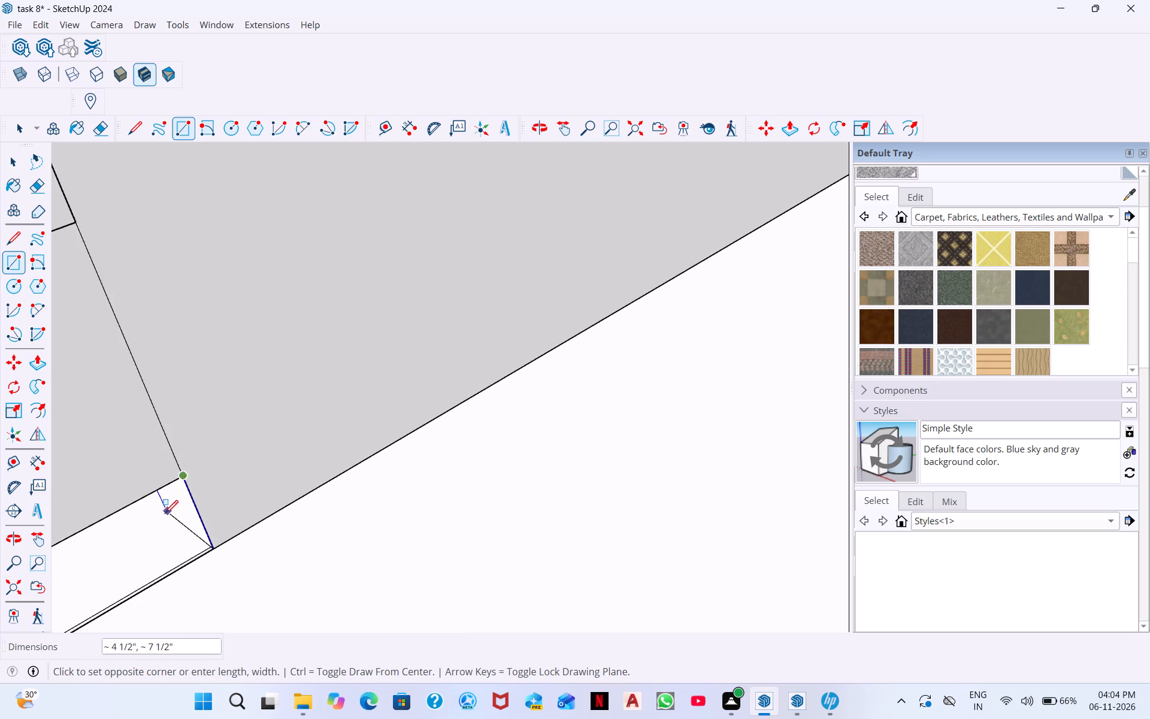
{"action": "scroll", "coordinate": [165, 513], "scroll_direction": "down", "scroll_amount": 8}
{"action": "middle_click_drag", "start_coordinate": [80, 572], "coordinate": [39, 621]}
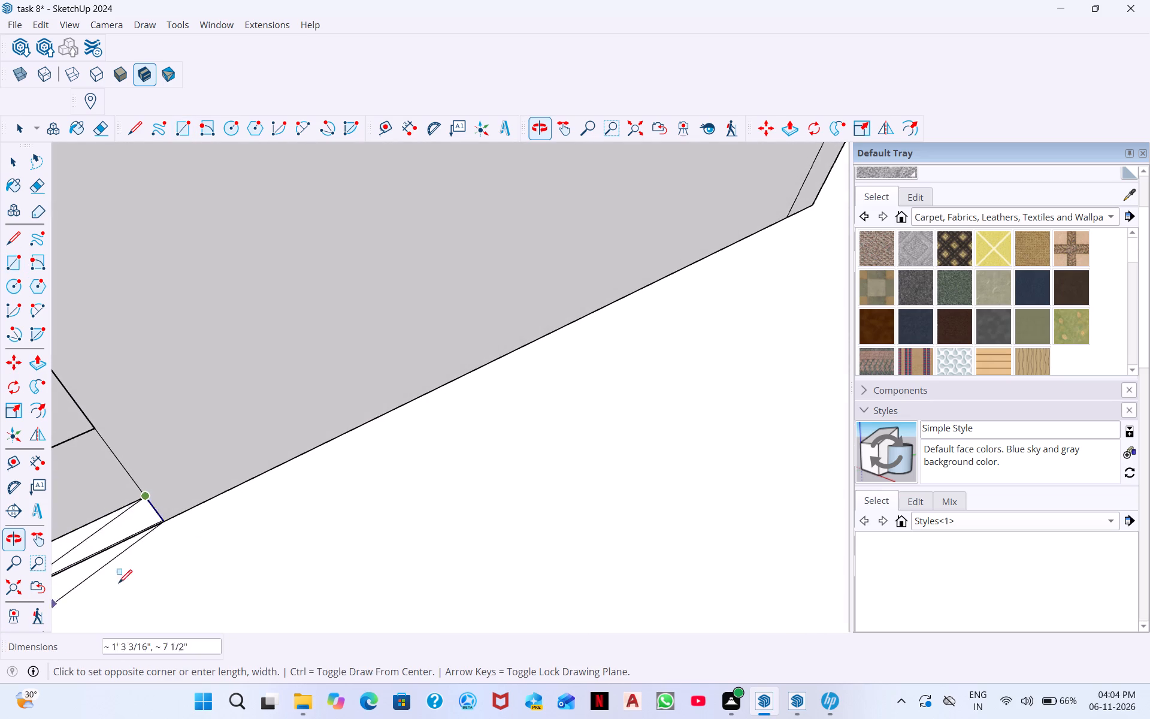
{"action": "scroll", "coordinate": [161, 537], "scroll_direction": "up", "scroll_amount": 17}
{"action": "scroll", "coordinate": [106, 521], "scroll_direction": "up", "scroll_amount": 4}
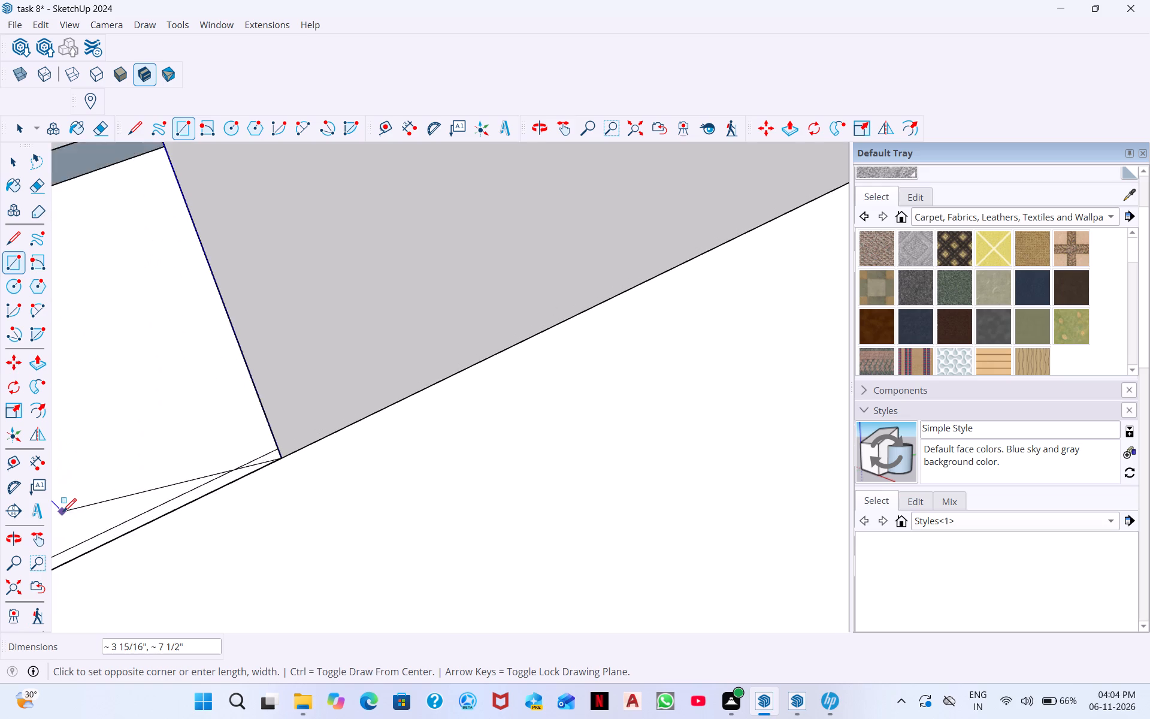
{"action": "scroll", "coordinate": [63, 512], "scroll_direction": "up", "scroll_amount": 11}
{"action": "scroll", "coordinate": [63, 512], "scroll_direction": "down", "scroll_amount": 8}
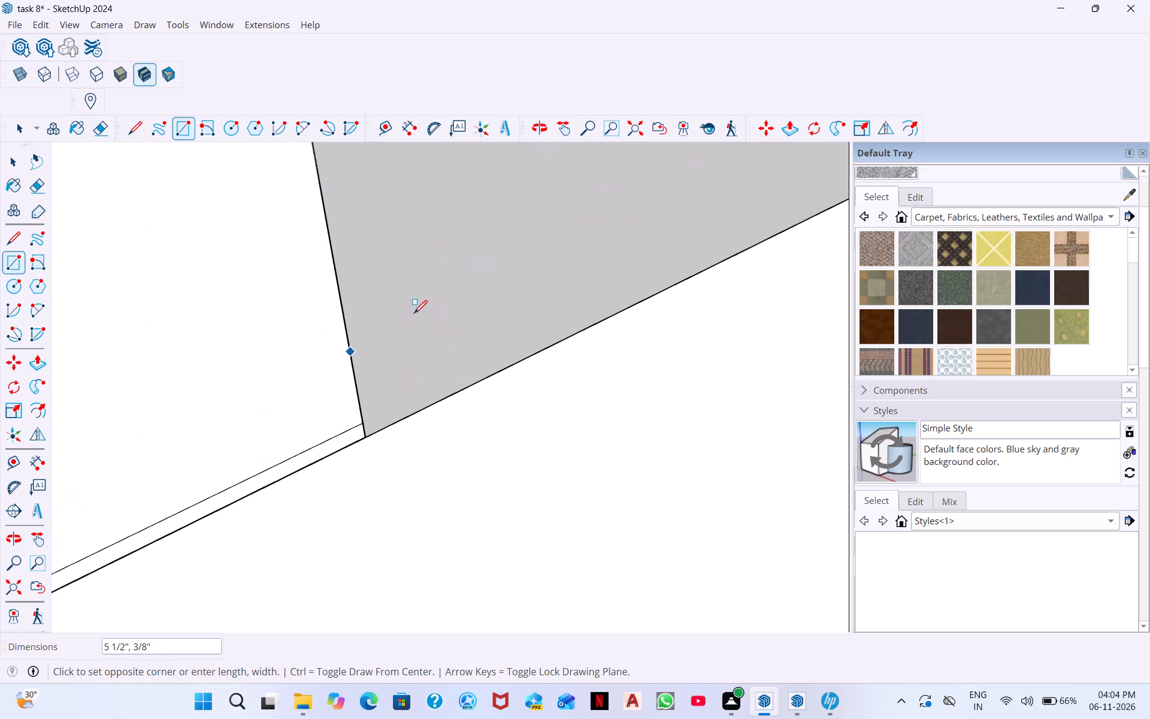
{"action": "left_click", "coordinate": [638, 140]}
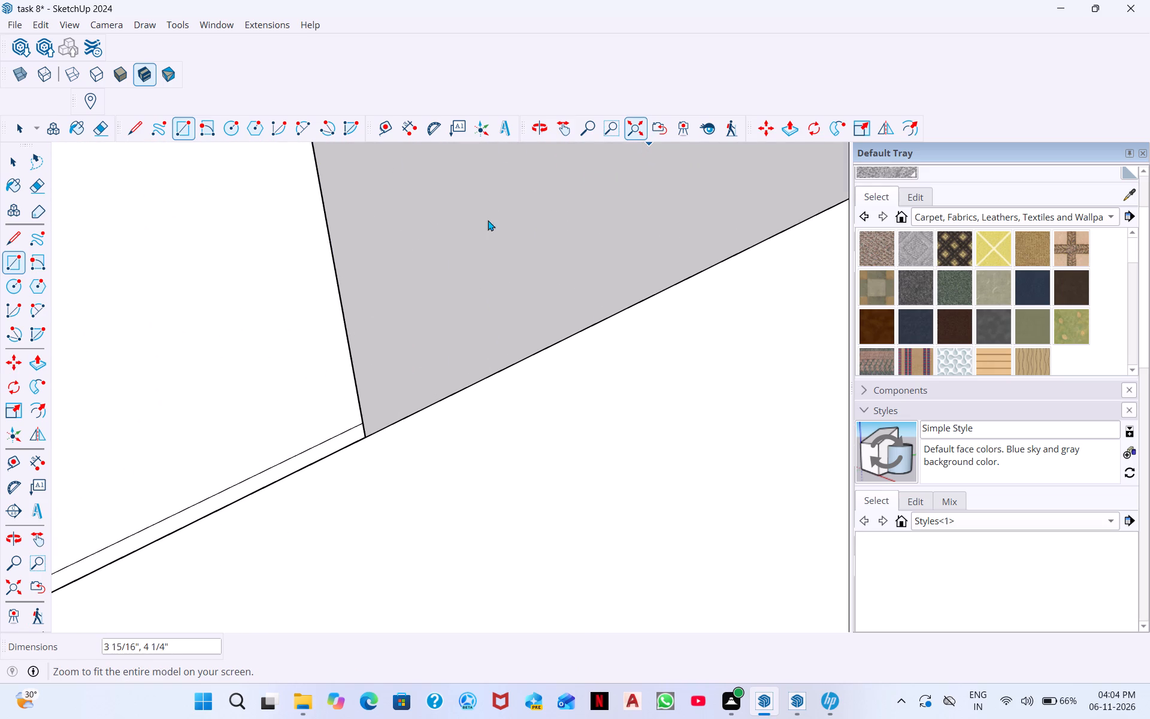
{"action": "scroll", "coordinate": [162, 455], "scroll_direction": "up", "scroll_amount": 11}
{"action": "scroll", "coordinate": [215, 416], "scroll_direction": "up", "scroll_amount": 5}
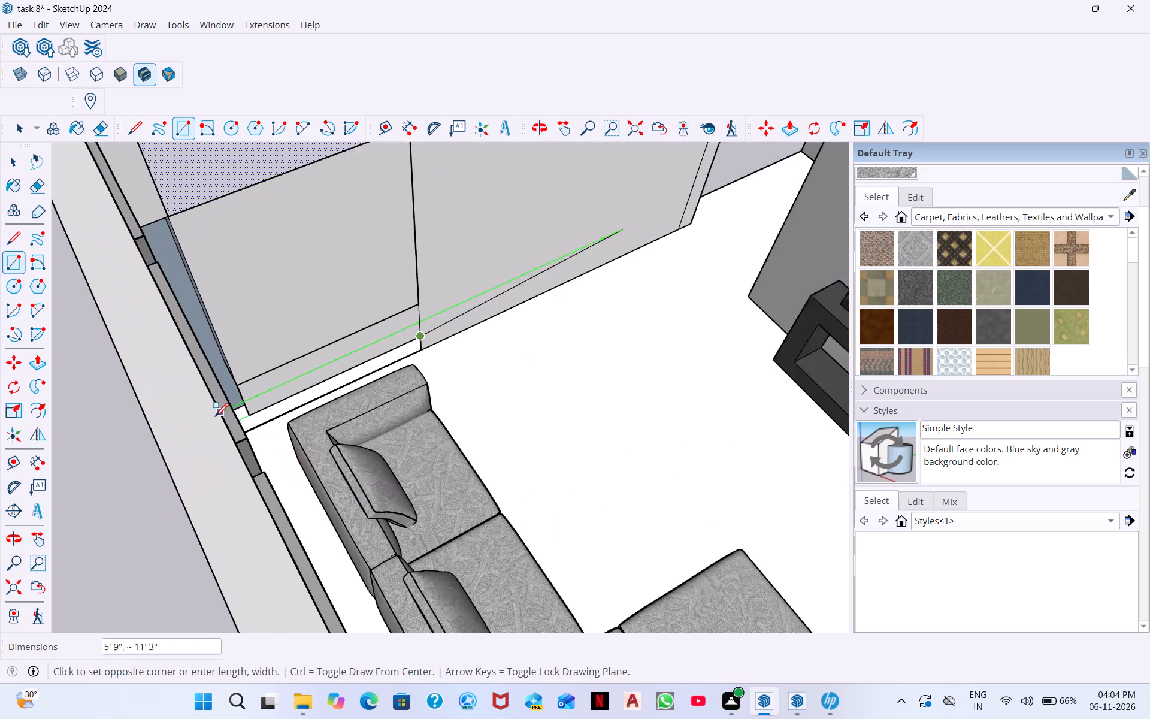
{"action": "scroll", "coordinate": [215, 416], "scroll_direction": "up", "scroll_amount": 7}
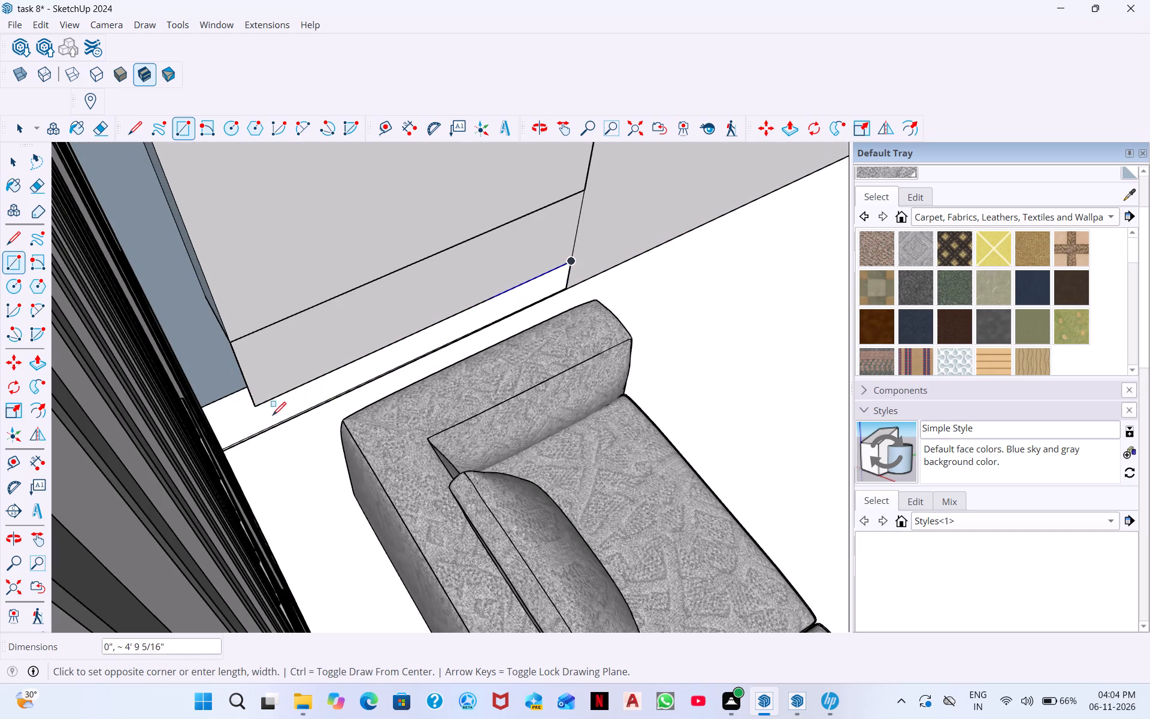
{"action": "left_click", "coordinate": [270, 433]}
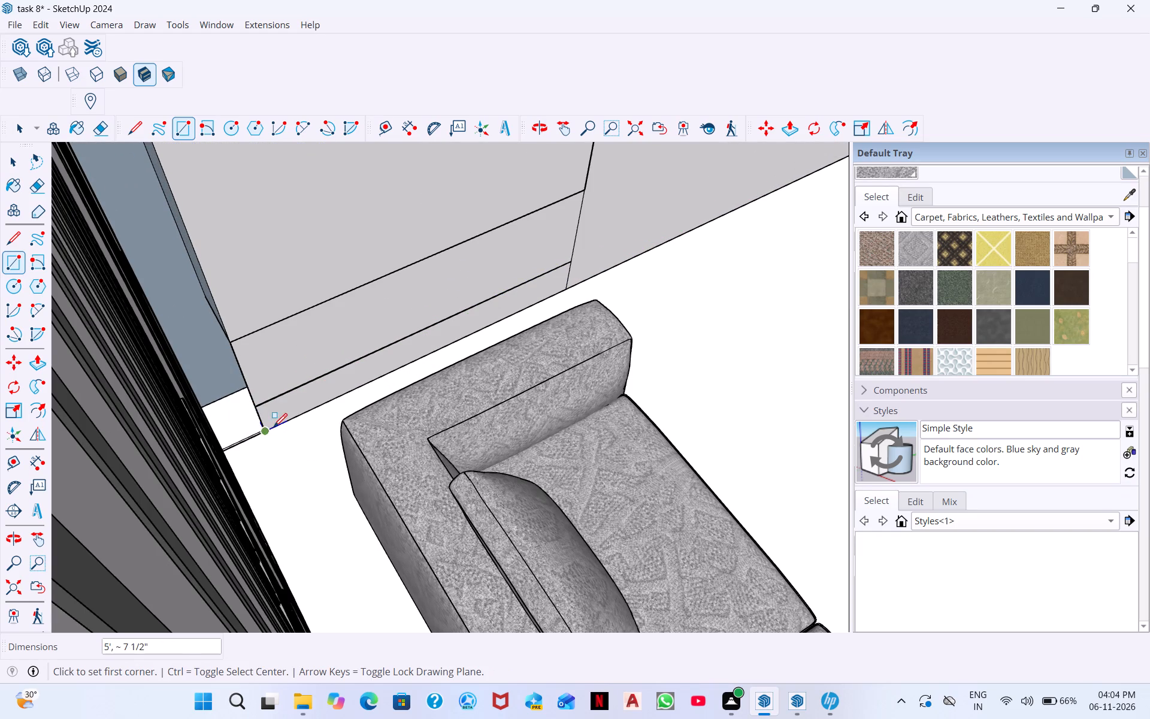
Examine the whole house model and the living-room window from outside the front wall.
{"action": "middle_click_drag", "start_coordinate": [332, 362], "coordinate": [360, 422]}
{"action": "middle_click_drag", "start_coordinate": [280, 384], "coordinate": [512, 322]}
{"action": "scroll", "coordinate": [413, 354], "scroll_direction": "down", "scroll_amount": 1}
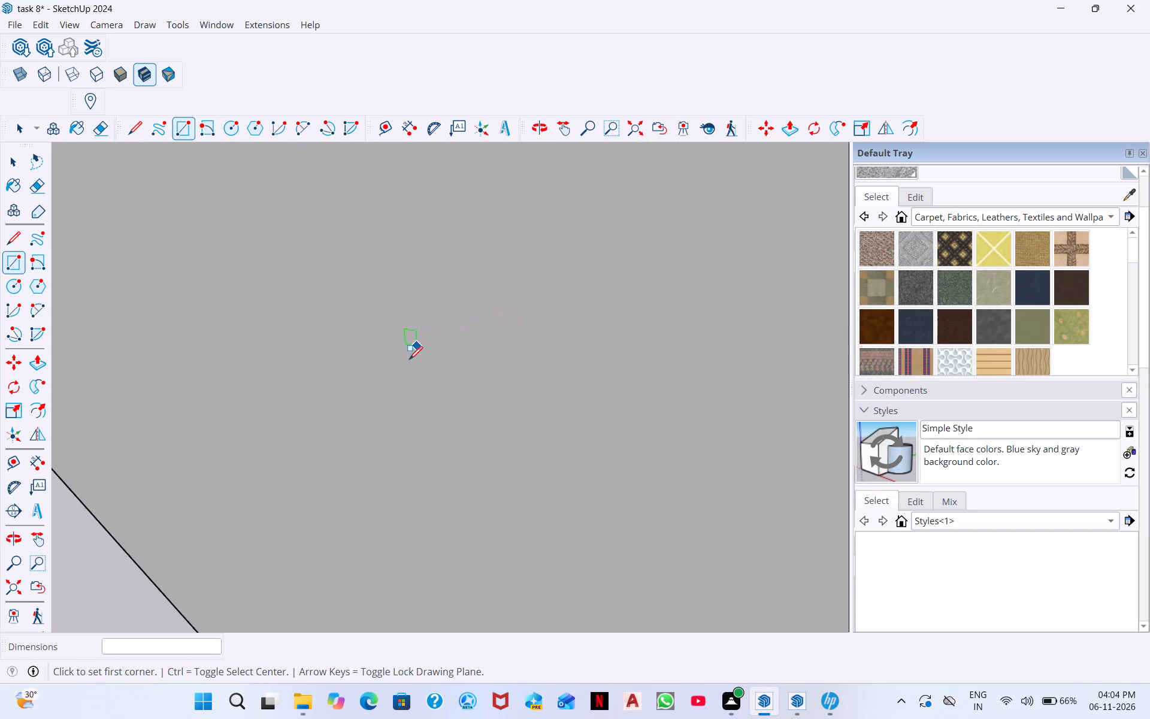
{"action": "scroll", "coordinate": [409, 359], "scroll_direction": "down", "scroll_amount": 2}
{"action": "left_click", "coordinate": [637, 128]}
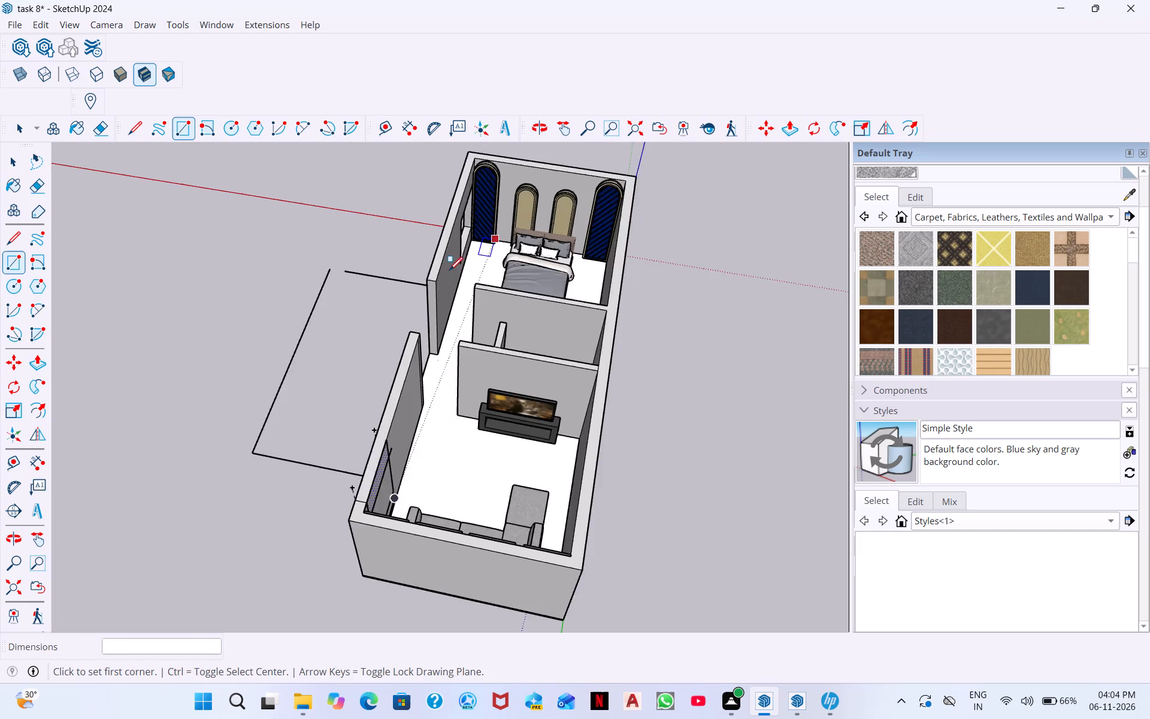
{"action": "scroll", "coordinate": [447, 274], "scroll_direction": "down", "scroll_amount": 4}
{"action": "middle_click_drag", "start_coordinate": [435, 391], "coordinate": [771, 237]}
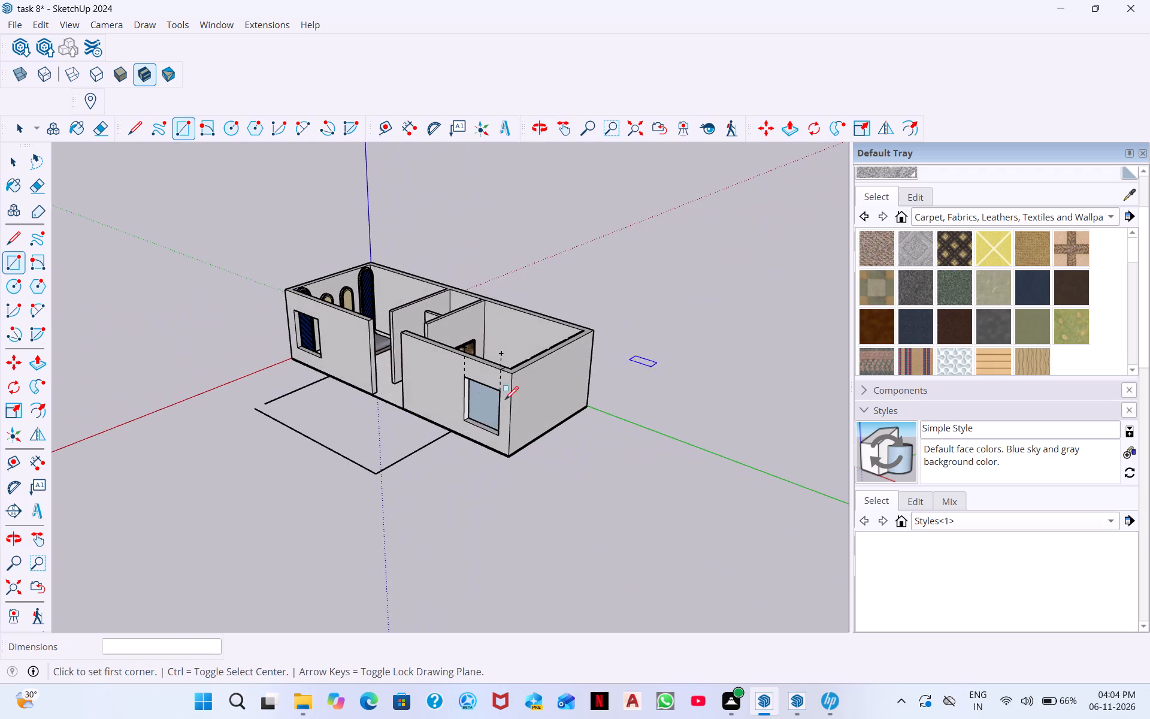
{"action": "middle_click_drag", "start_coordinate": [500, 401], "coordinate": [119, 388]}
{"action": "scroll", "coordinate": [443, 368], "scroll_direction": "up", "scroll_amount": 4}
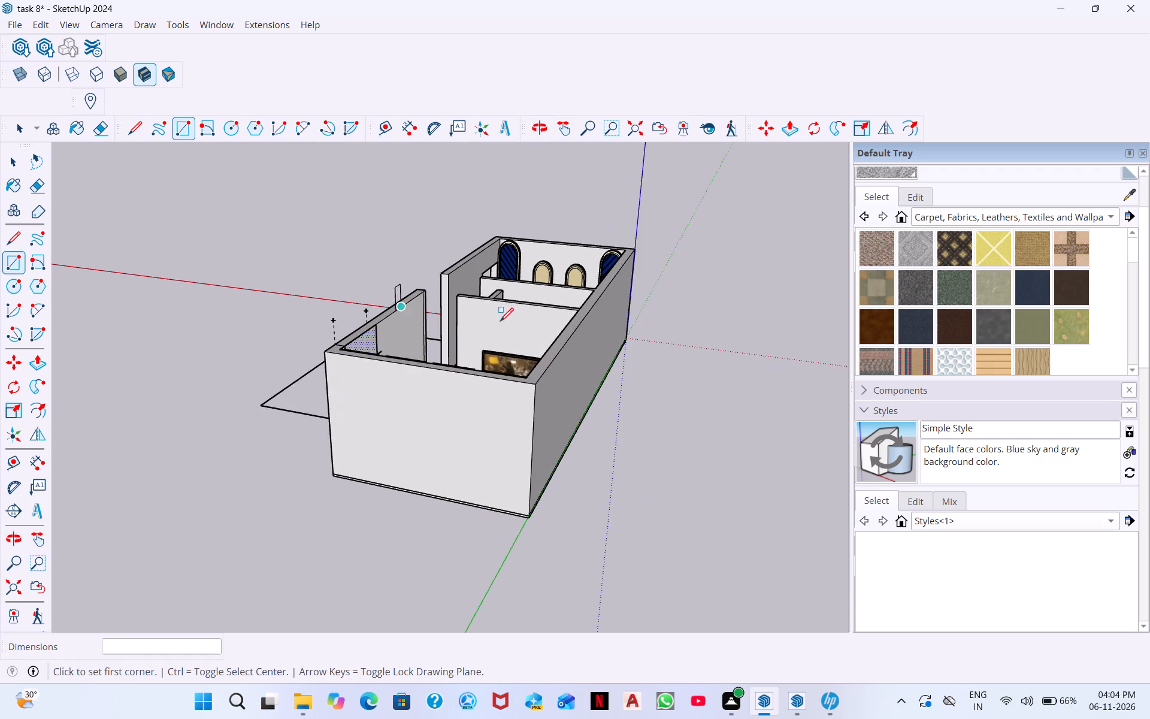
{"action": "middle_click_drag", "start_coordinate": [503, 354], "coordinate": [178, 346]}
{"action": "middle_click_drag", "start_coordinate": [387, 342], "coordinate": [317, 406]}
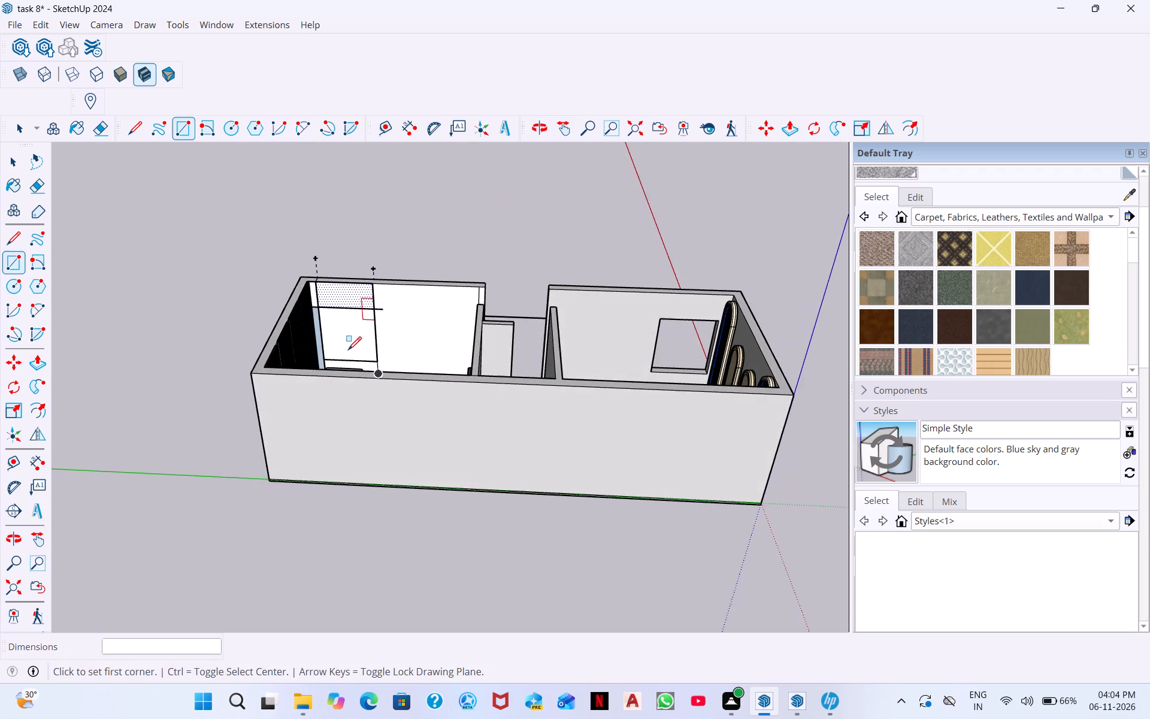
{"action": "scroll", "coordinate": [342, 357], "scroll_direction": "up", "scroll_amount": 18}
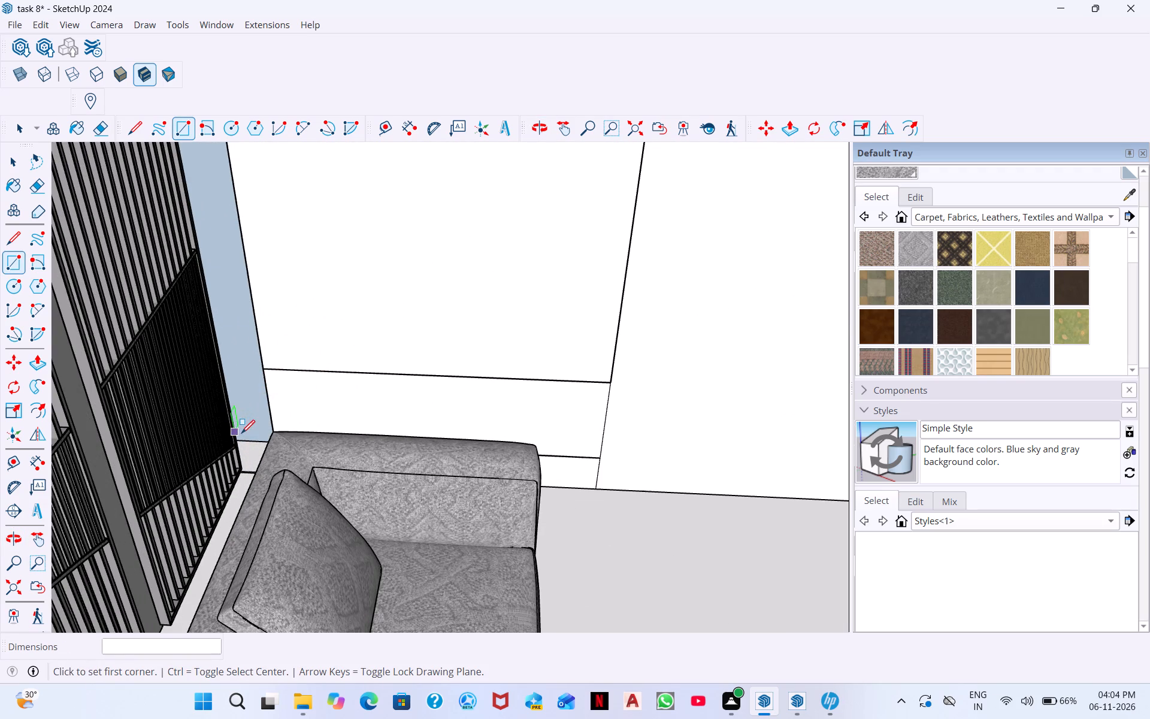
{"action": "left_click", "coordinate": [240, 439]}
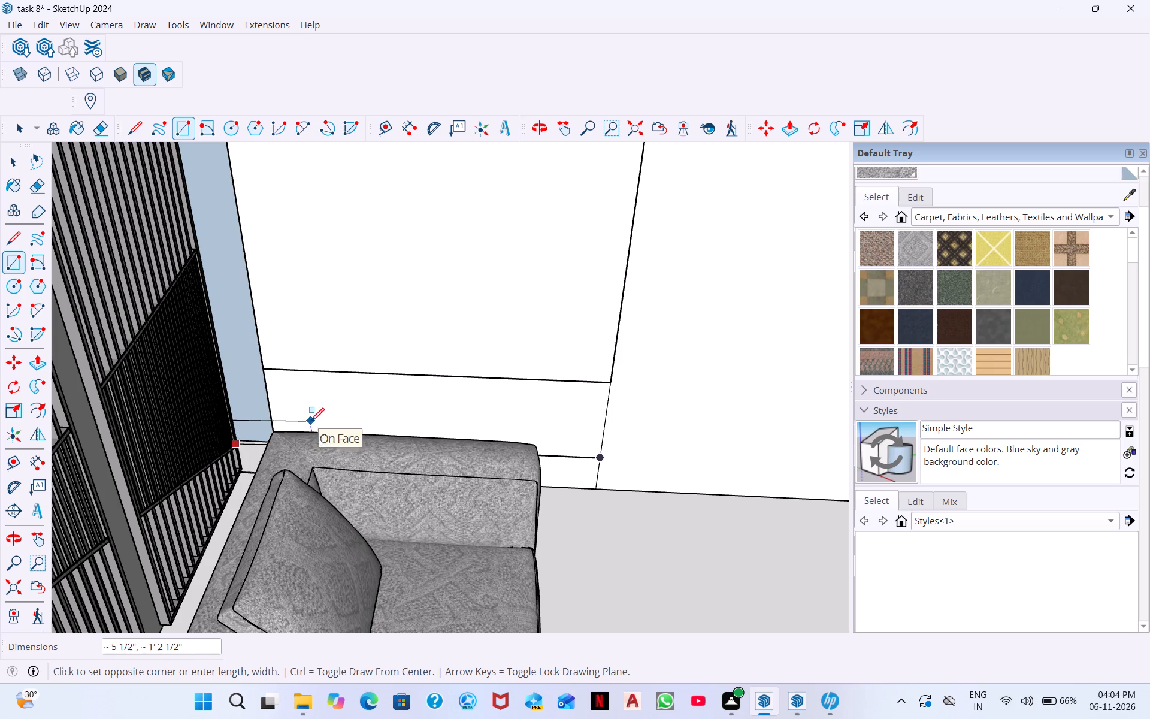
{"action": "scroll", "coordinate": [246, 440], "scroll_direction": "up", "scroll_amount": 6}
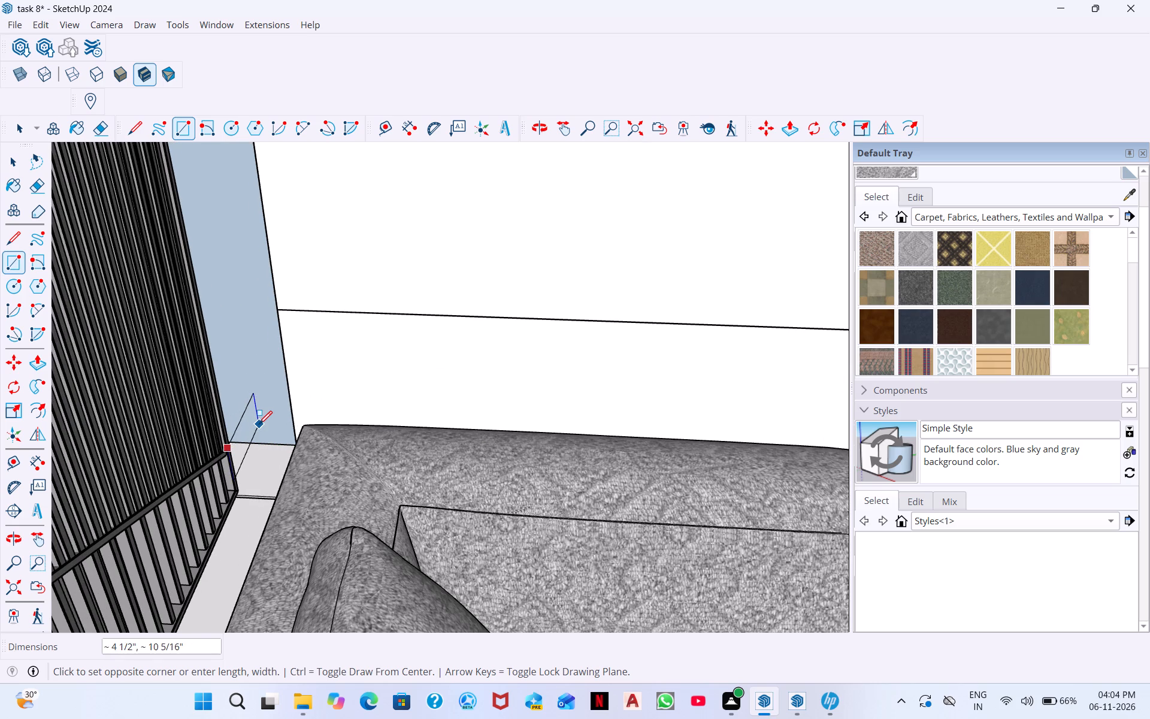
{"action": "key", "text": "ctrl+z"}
Draw a rectangle about 11 9/16" by 7' 6 1/2" over the narrow strip between the slatted wall and the window, starting at its lower outer corner.
{"action": "scroll", "coordinate": [211, 443], "scroll_direction": "up", "scroll_amount": 12}
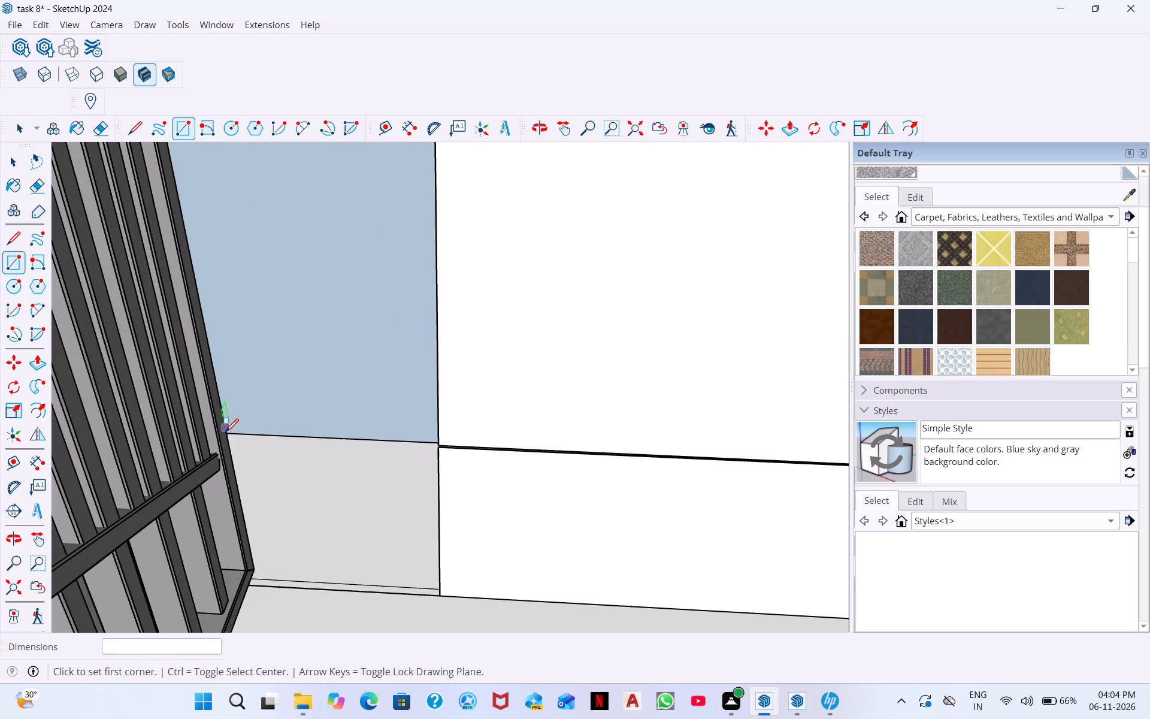
{"action": "scroll", "coordinate": [225, 436], "scroll_direction": "up", "scroll_amount": 12}
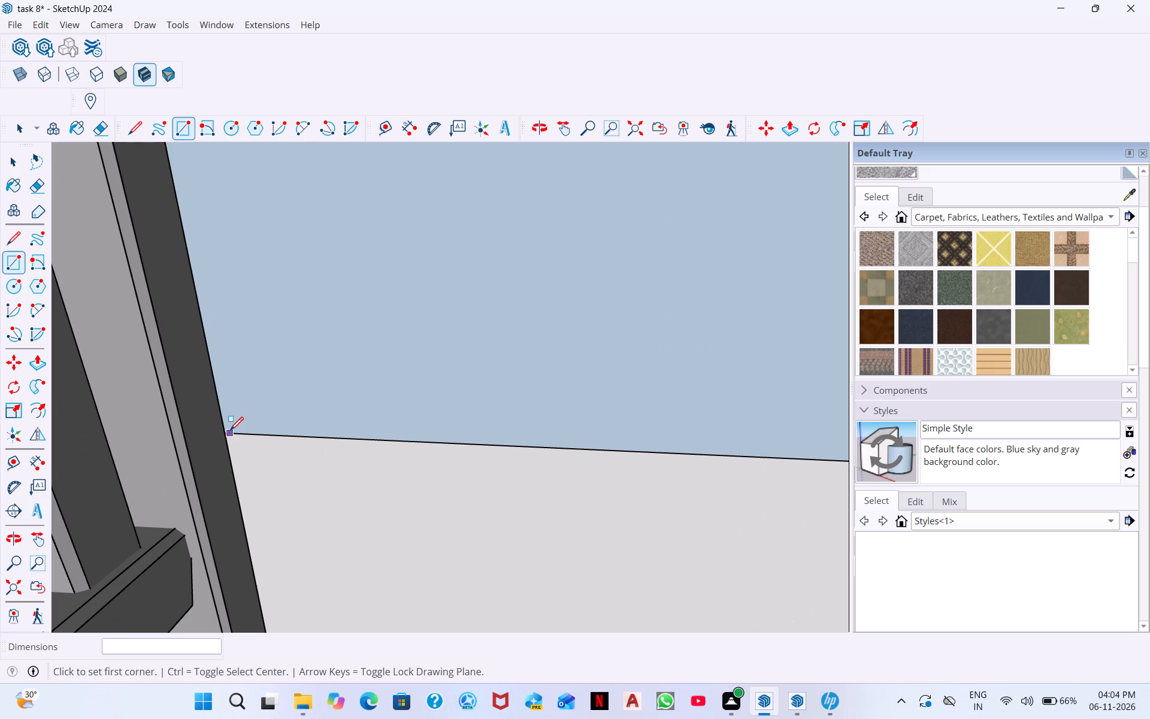
{"action": "left_click", "coordinate": [229, 430]}
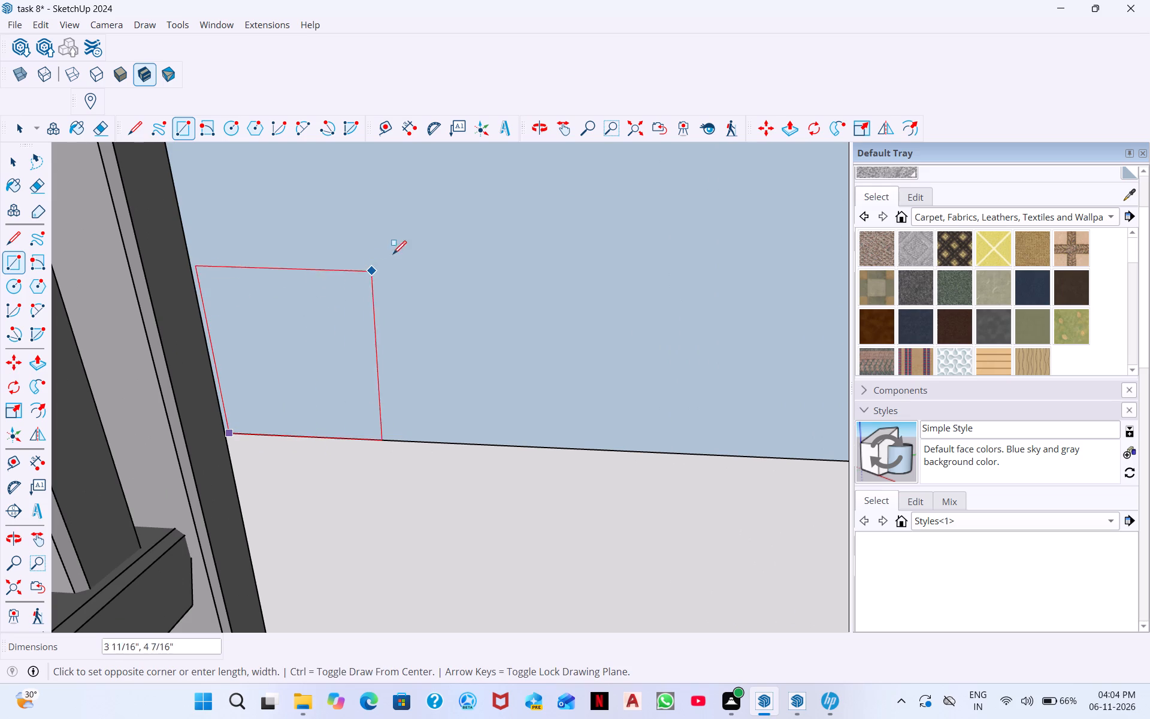
{"action": "scroll", "coordinate": [552, 150], "scroll_direction": "down", "scroll_amount": 3}
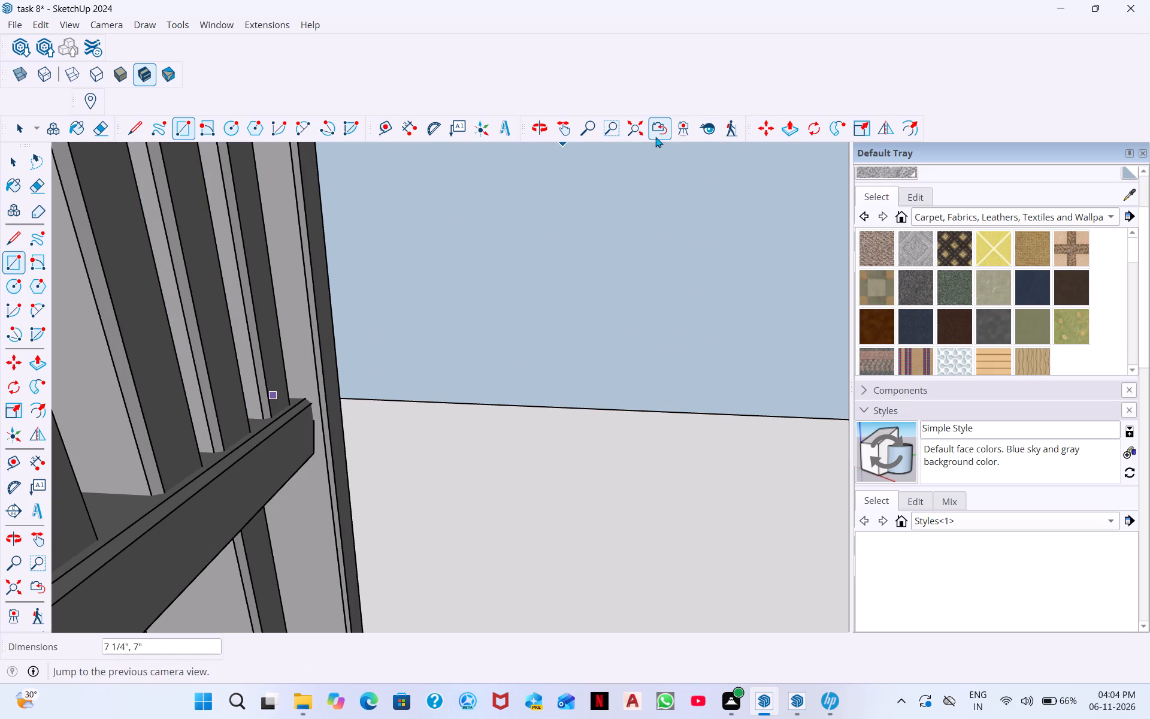
{"action": "left_click", "coordinate": [641, 129]}
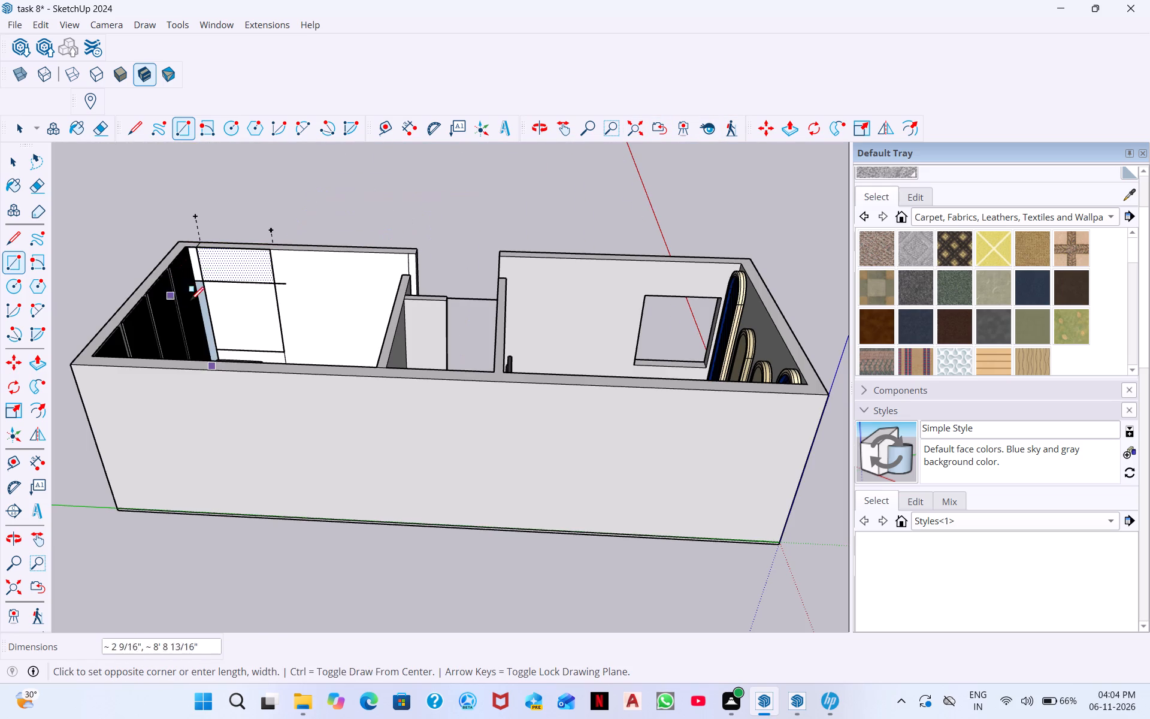
{"action": "scroll", "coordinate": [205, 283], "scroll_direction": "up", "scroll_amount": 11}
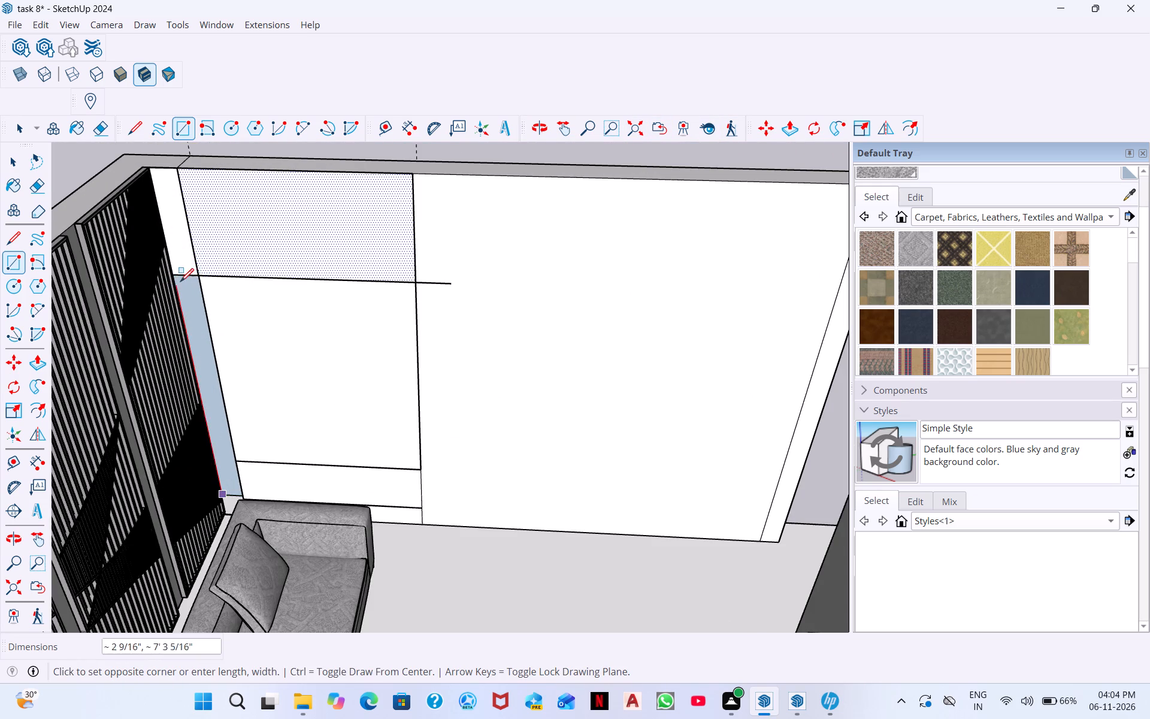
{"action": "left_click", "coordinate": [201, 279]}
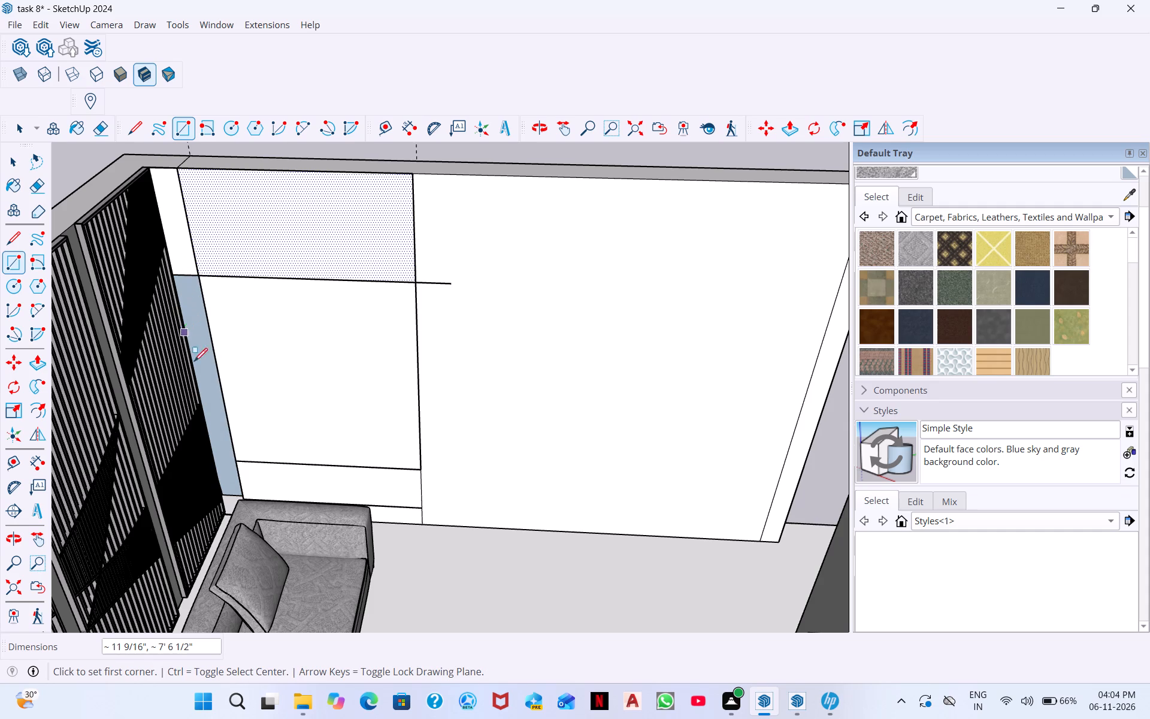
Draw another rectangle about 10 3/16" by 7' 6 1/2" over the same strip, from its upper corner beside the window down to its lower edge.
{"action": "middle_click_drag", "start_coordinate": [408, 500], "coordinate": [437, 509]}
{"action": "scroll", "coordinate": [434, 509], "scroll_direction": "down", "scroll_amount": 1}
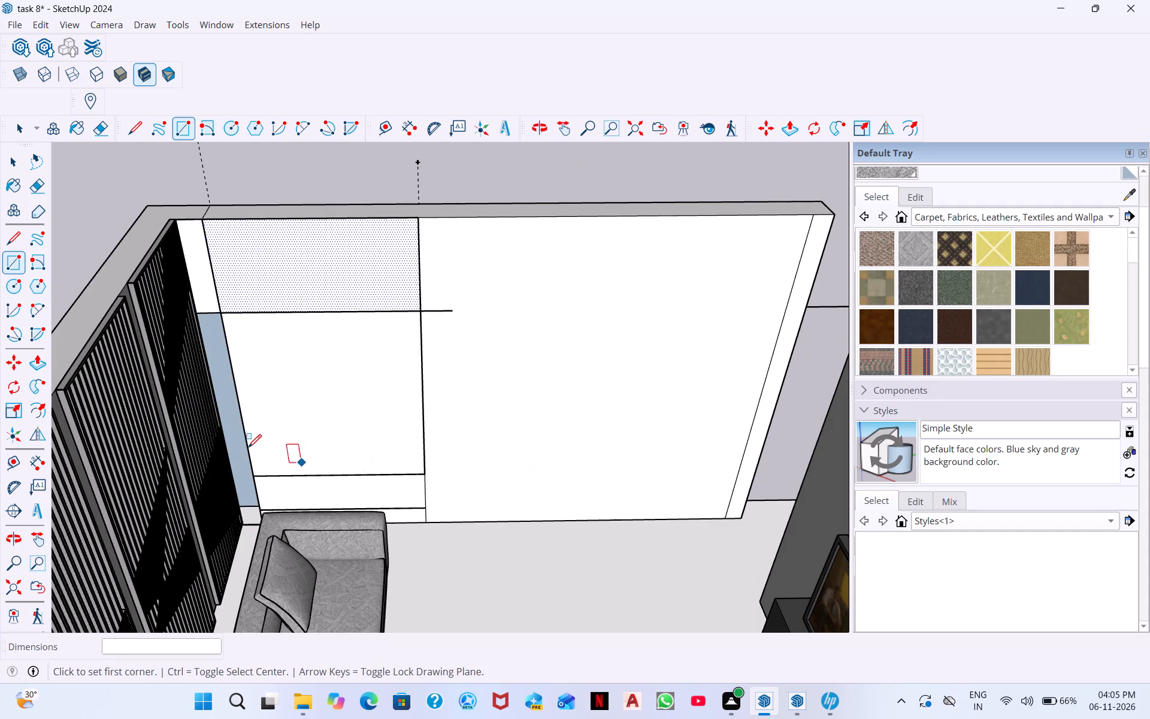
{"action": "scroll", "coordinate": [259, 457], "scroll_direction": "up", "scroll_amount": 5}
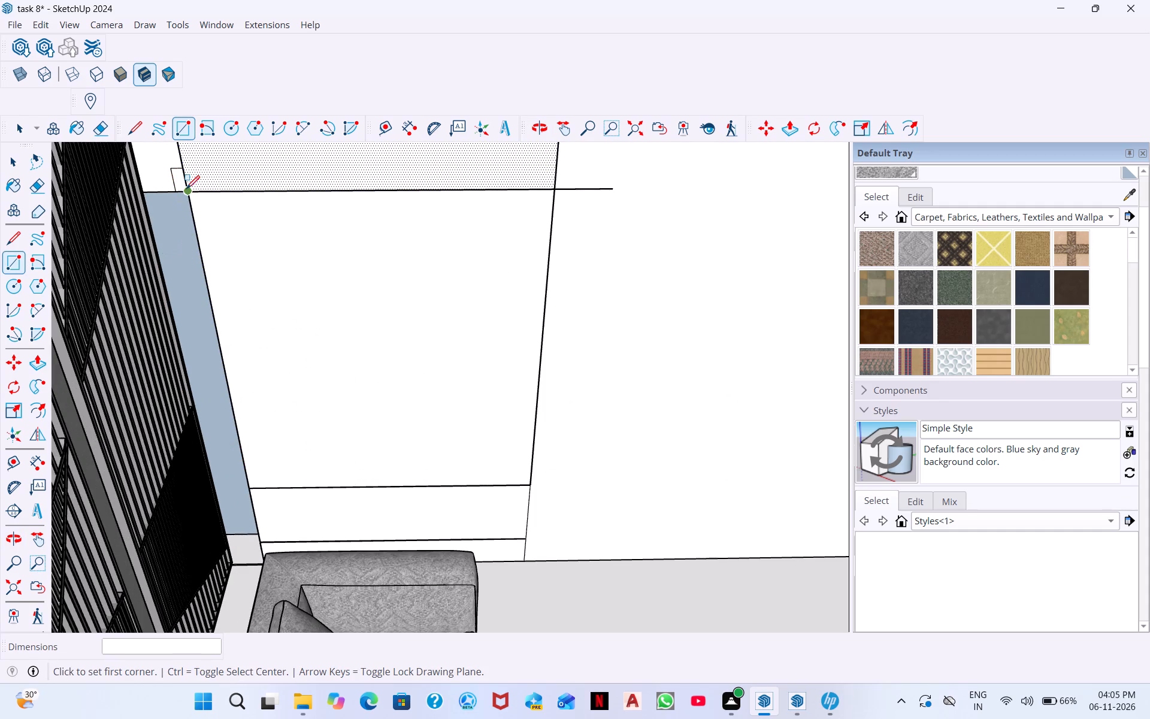
{"action": "left_click", "coordinate": [186, 189]}
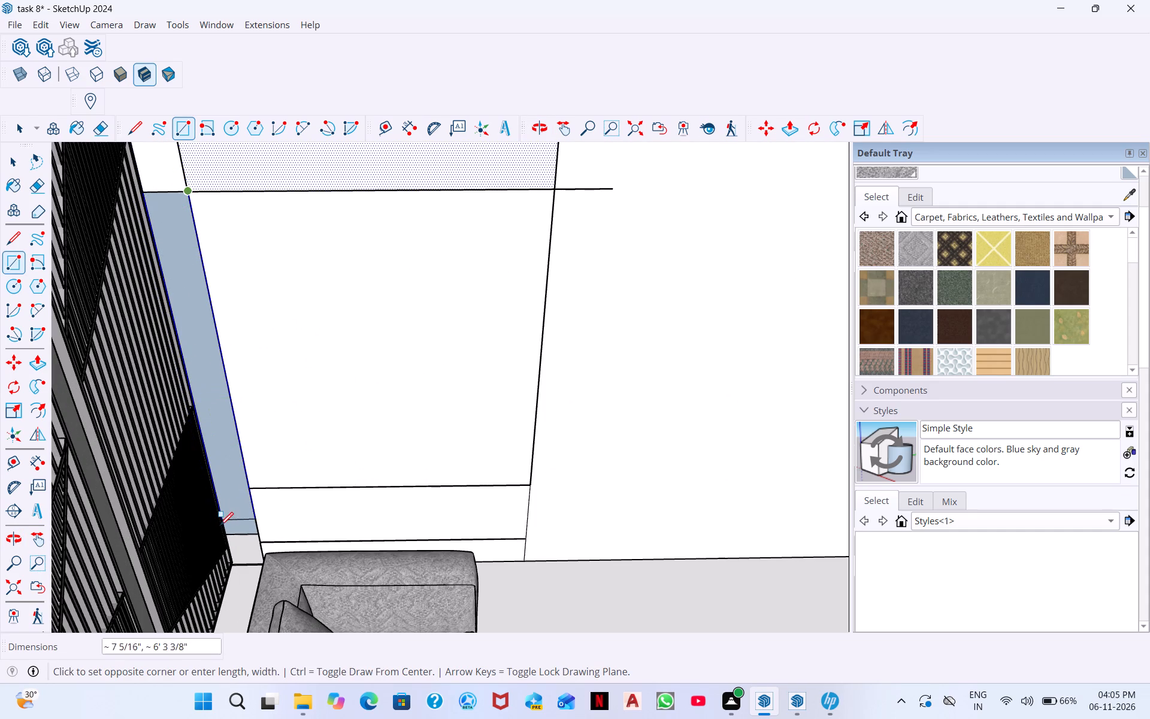
{"action": "scroll", "coordinate": [225, 539], "scroll_direction": "up", "scroll_amount": 6}
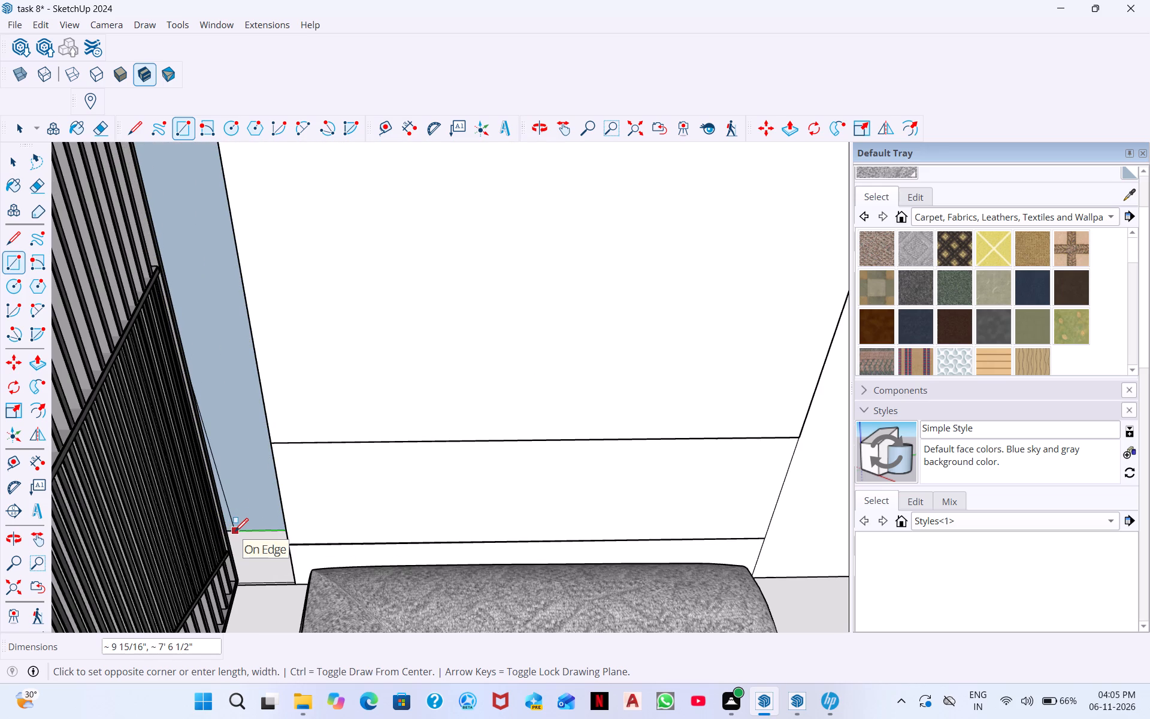
{"action": "left_click", "coordinate": [234, 531]}
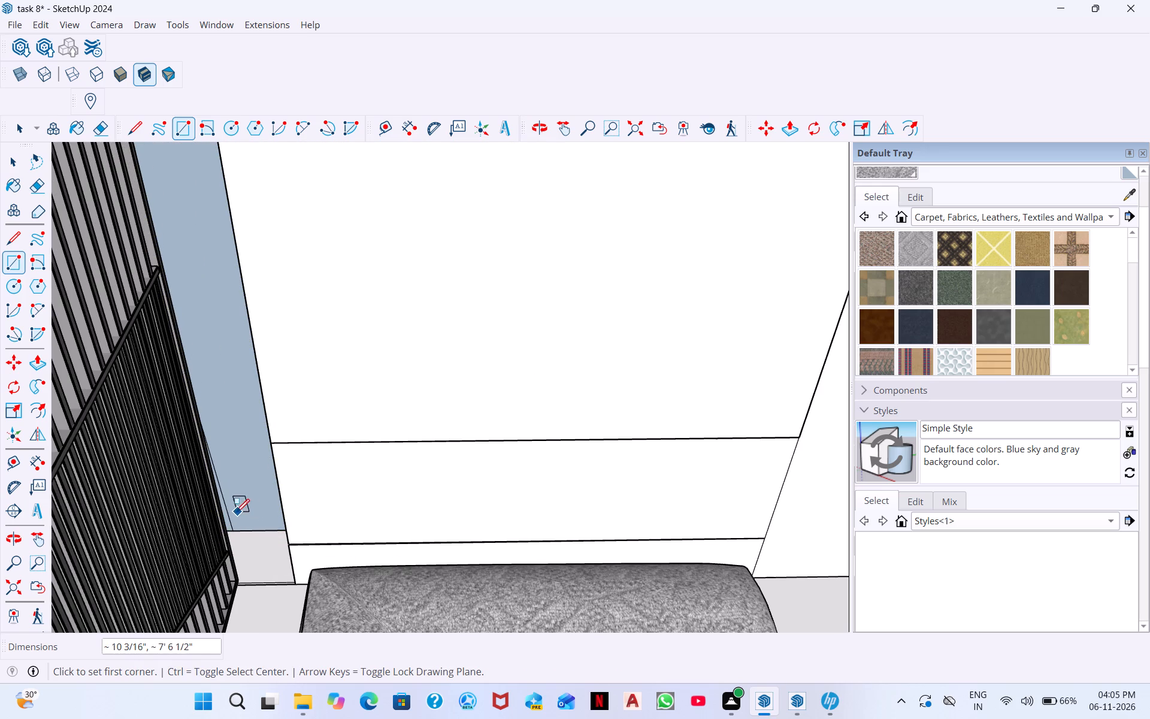
{"action": "scroll", "coordinate": [259, 485], "scroll_direction": "down", "scroll_amount": 9}
{"action": "scroll", "coordinate": [410, 313], "scroll_direction": "down", "scroll_amount": 2}
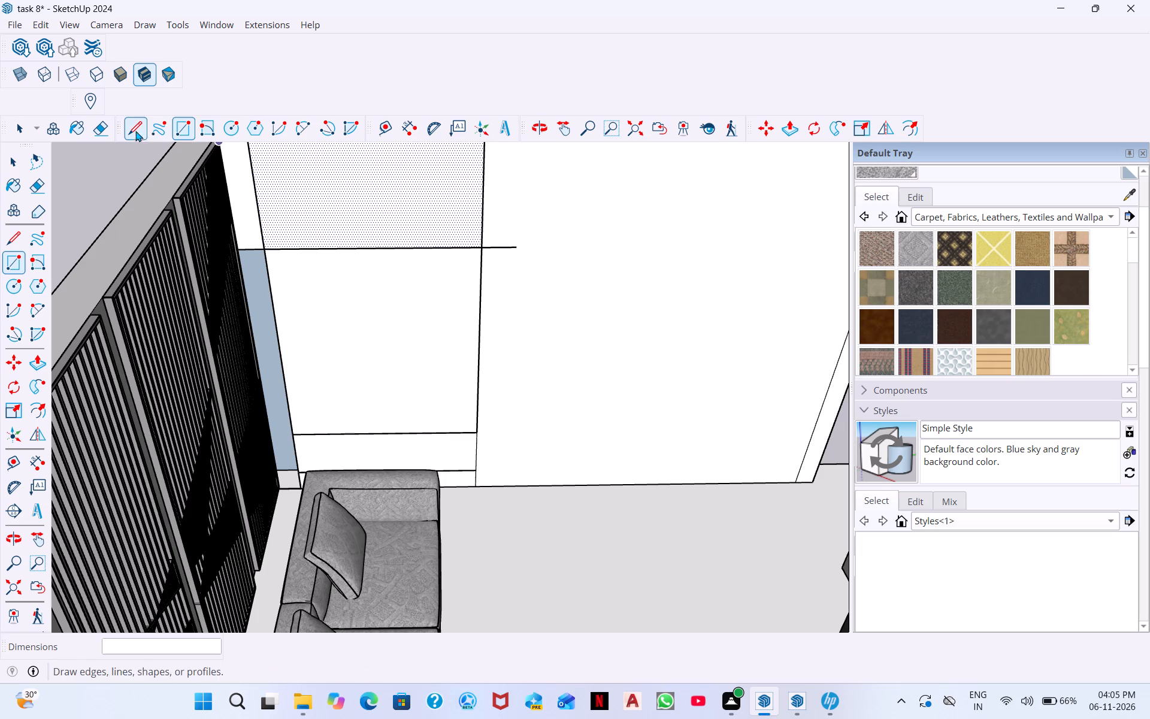
Erase the horizontal edge on the wall's inner face just below the living-room window area.
{"action": "left_click", "coordinate": [102, 124]}
{"action": "left_click", "coordinate": [328, 321]}
{"action": "left_click_drag", "start_coordinate": [376, 312], "coordinate": [359, 389]}
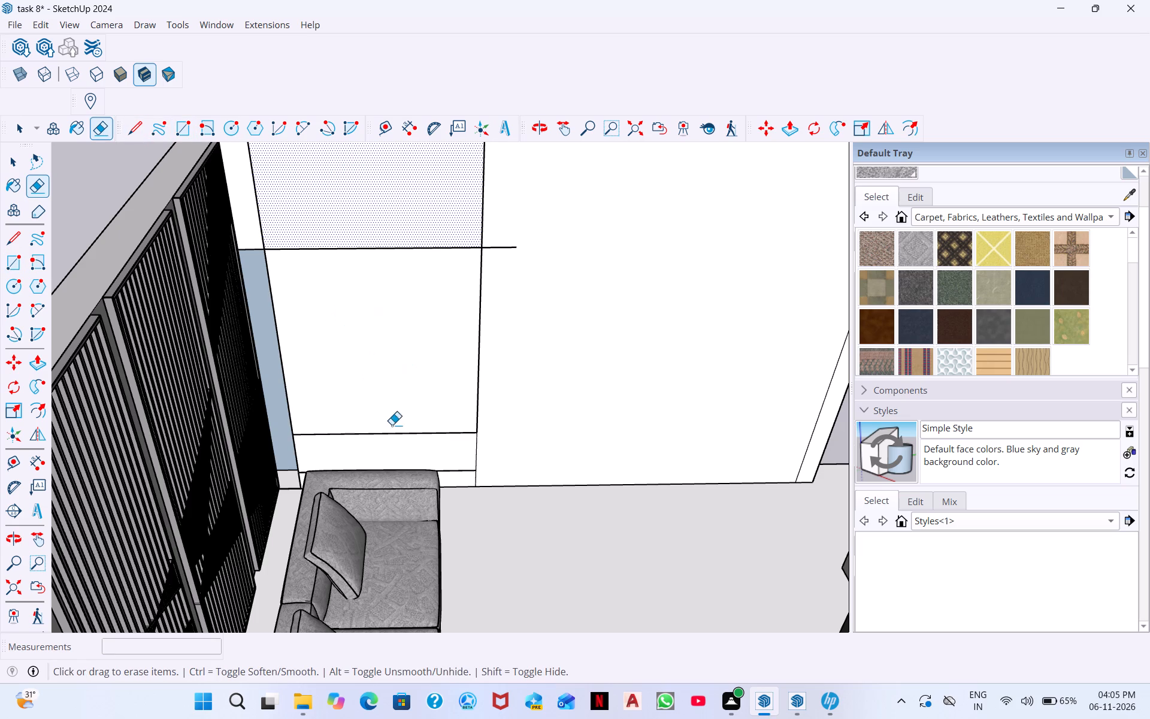
{"action": "left_click_drag", "start_coordinate": [395, 431], "coordinate": [397, 445]}
Examine the living-room window opening and the front wall from inside, outside and above.
{"action": "middle_click_drag", "start_coordinate": [414, 338], "coordinate": [535, 417]}
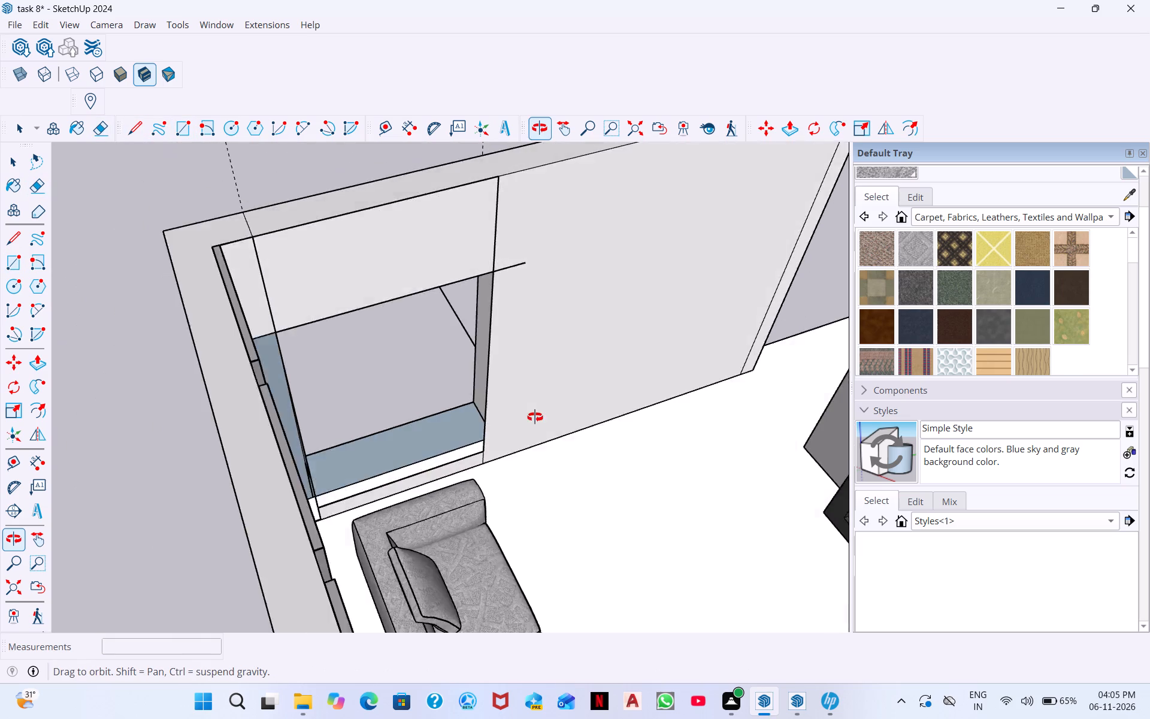
{"action": "middle_click_drag", "start_coordinate": [535, 417], "coordinate": [814, 409]}
{"action": "middle_click_drag", "start_coordinate": [419, 452], "coordinate": [724, 520]}
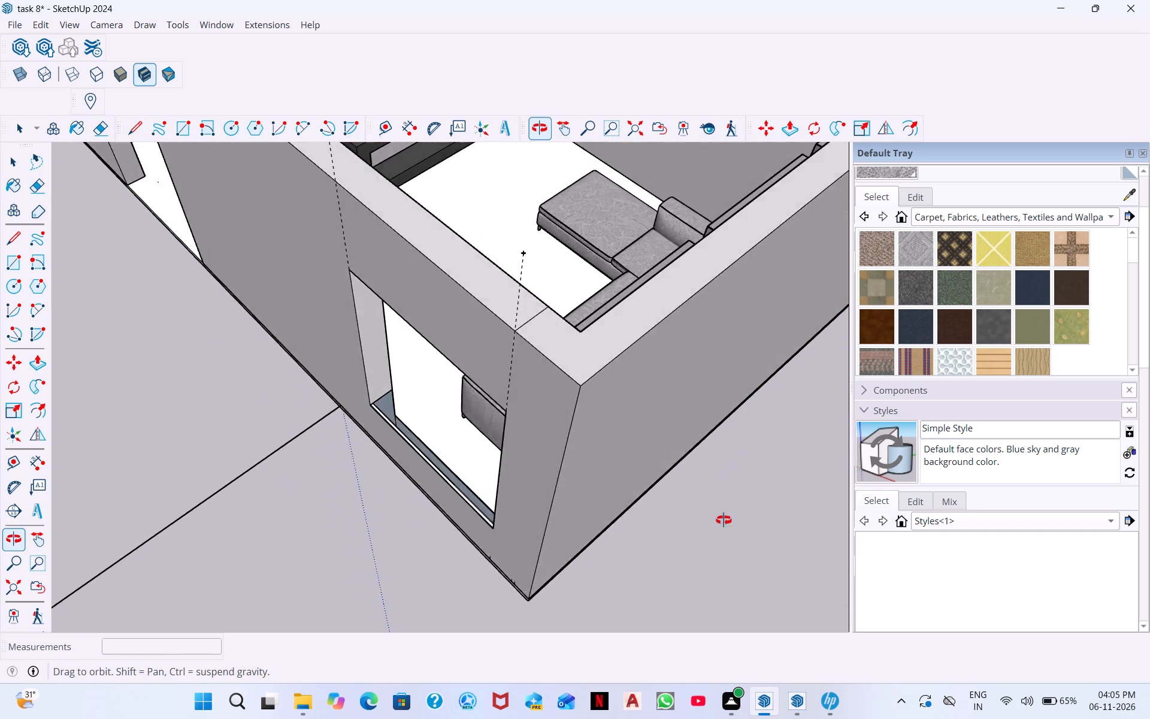
{"action": "middle_click_drag", "start_coordinate": [724, 520], "coordinate": [577, 718]}
{"action": "middle_click_drag", "start_coordinate": [513, 416], "coordinate": [371, 259]}
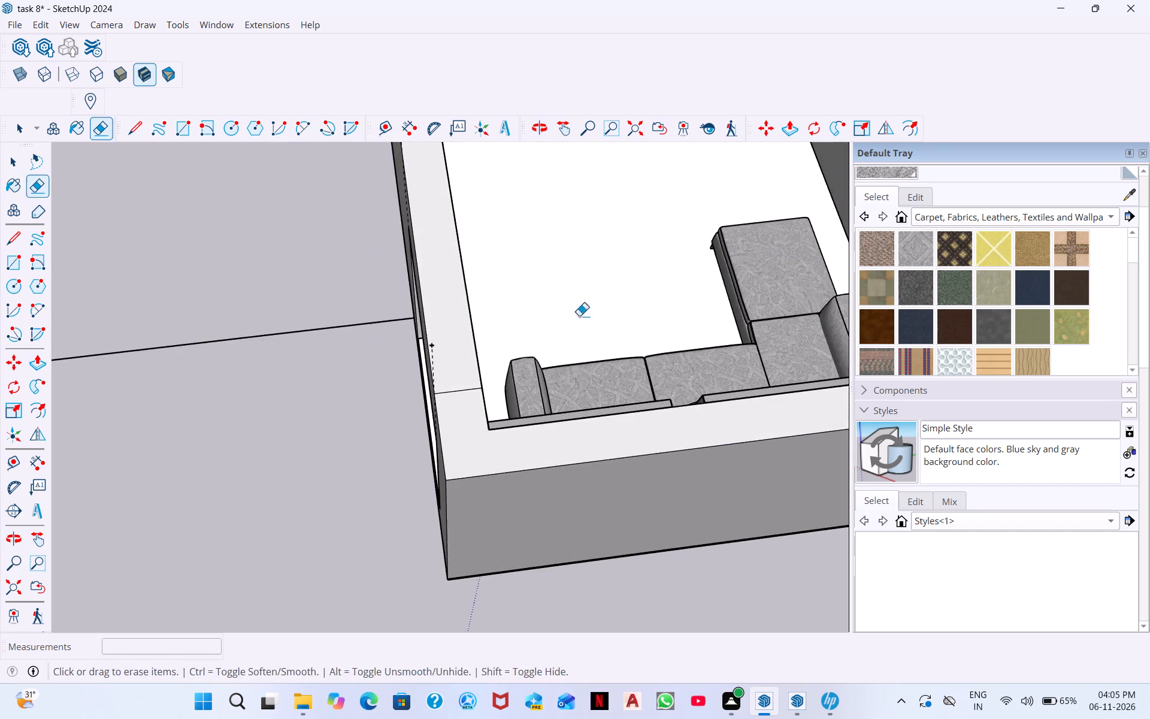
{"action": "middle_click_drag", "start_coordinate": [632, 404], "coordinate": [358, 288]}
{"action": "scroll", "coordinate": [539, 276], "scroll_direction": "down", "scroll_amount": 3}
{"action": "middle_click_drag", "start_coordinate": [541, 352], "coordinate": [541, 428]}
{"action": "middle_click_drag", "start_coordinate": [562, 398], "coordinate": [349, 396]}
{"action": "middle_click_drag", "start_coordinate": [451, 431], "coordinate": [397, 449]}
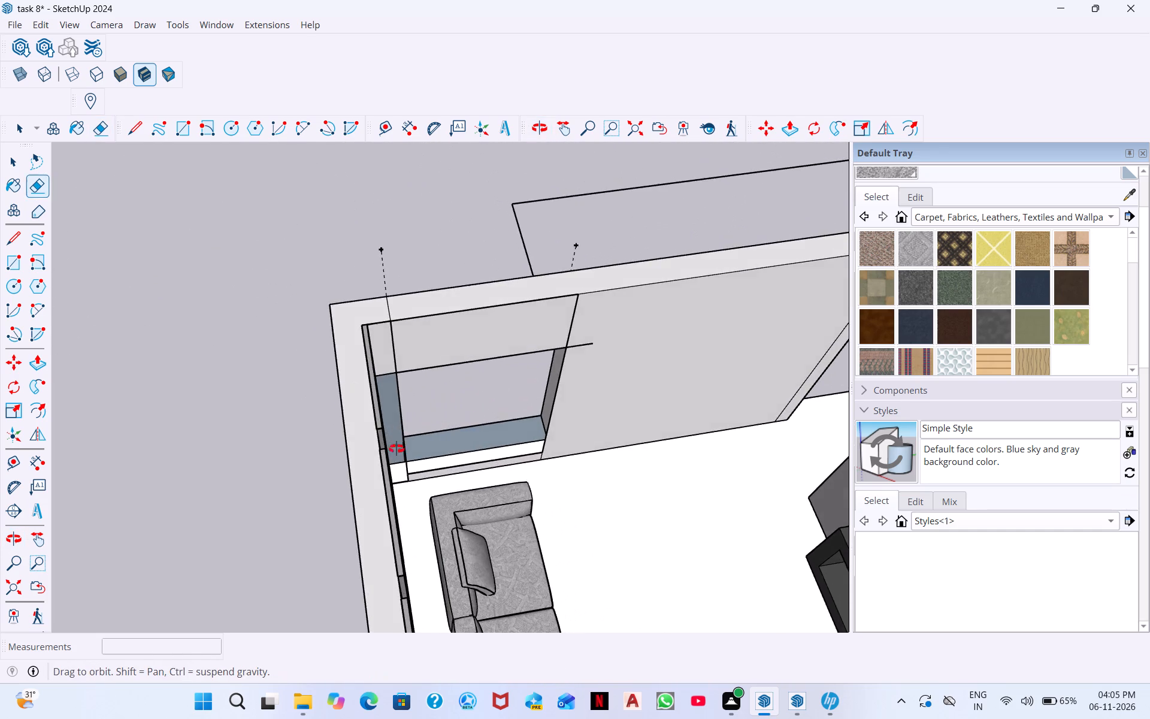
{"action": "middle_click_drag", "start_coordinate": [397, 449], "coordinate": [354, 457]}
{"action": "middle_click_drag", "start_coordinate": [429, 421], "coordinate": [326, 448]}
Erase the leftover edges of the thin strip below the window, including the short vertical edge near the slatted wall.
{"action": "scroll", "coordinate": [396, 421], "scroll_direction": "up", "scroll_amount": 4}
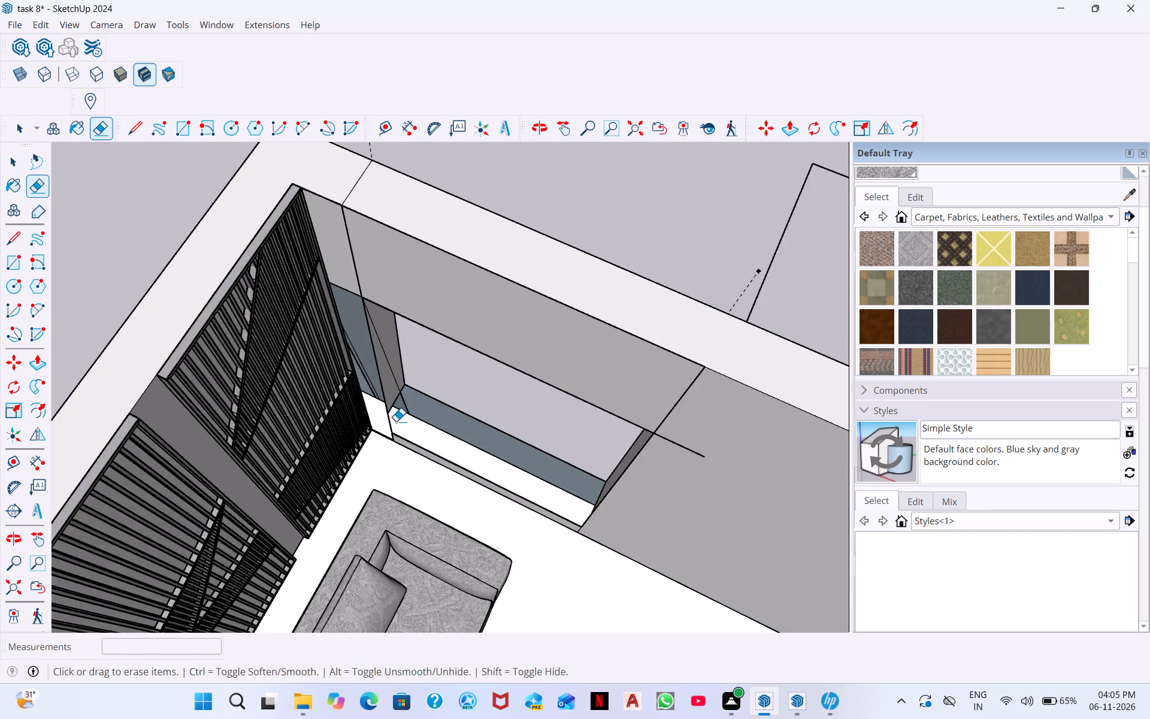
{"action": "scroll", "coordinate": [400, 421], "scroll_direction": "up", "scroll_amount": 5}
{"action": "scroll", "coordinate": [495, 478], "scroll_direction": "down", "scroll_amount": 1}
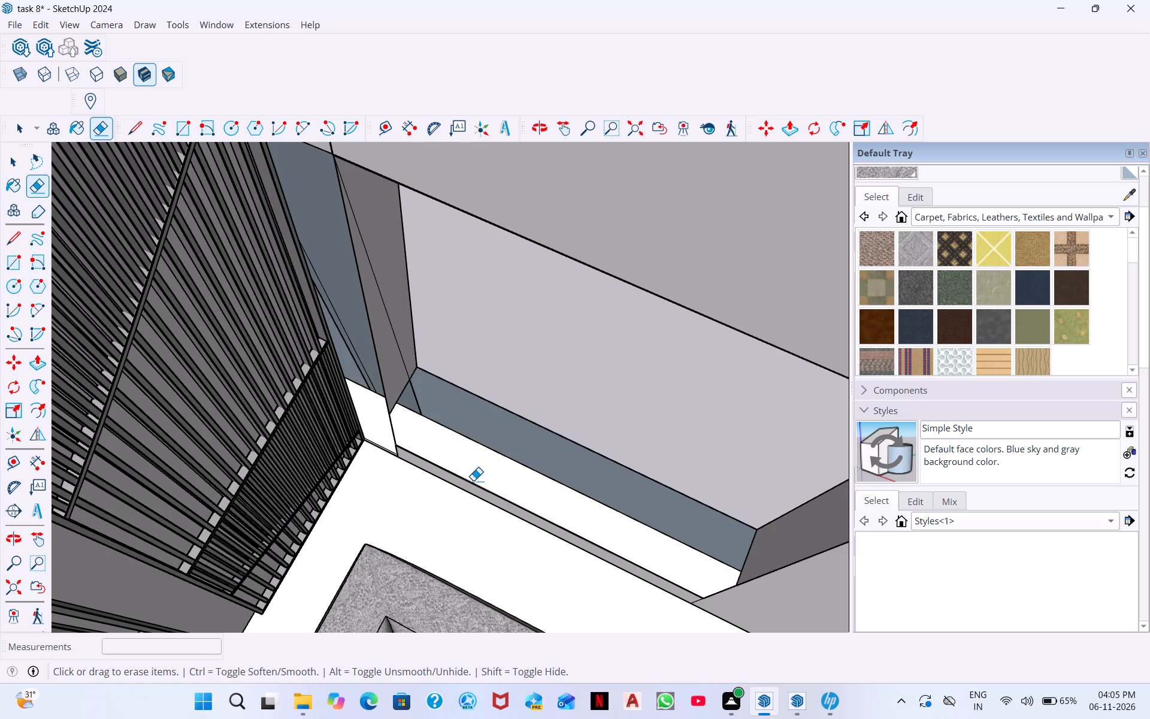
{"action": "middle_click_drag", "start_coordinate": [510, 476], "coordinate": [579, 361]}
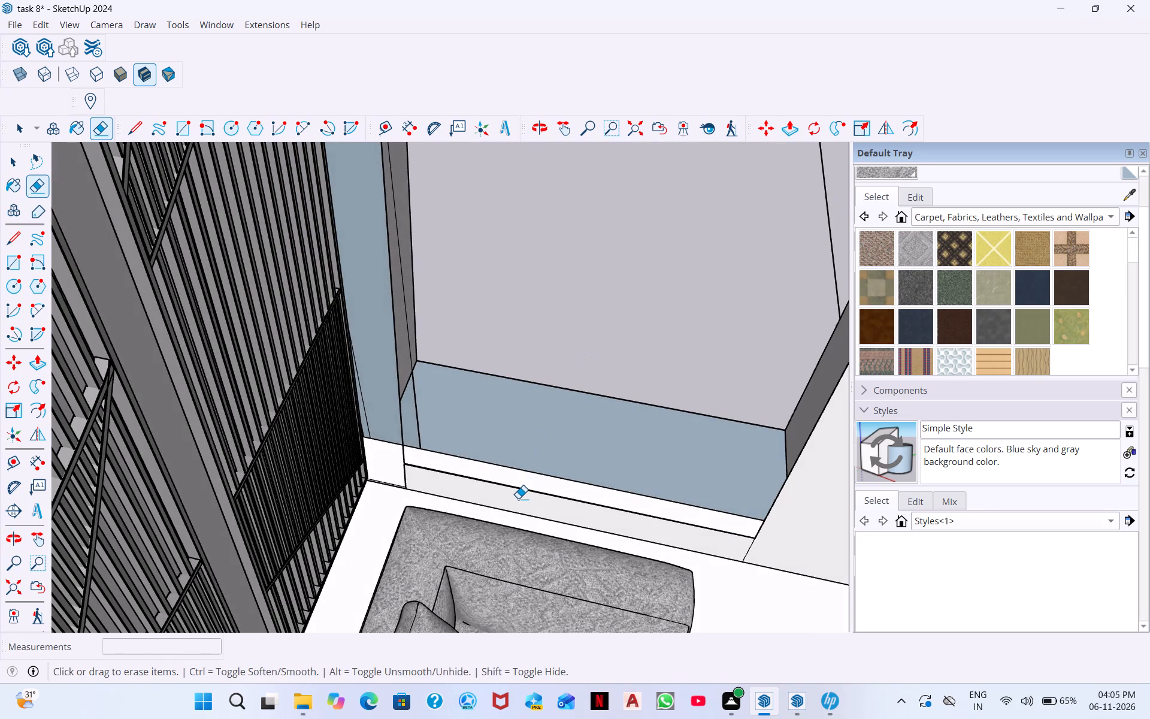
{"action": "left_click", "coordinate": [516, 499]}
{"action": "left_click_drag", "start_coordinate": [483, 481], "coordinate": [483, 504]}
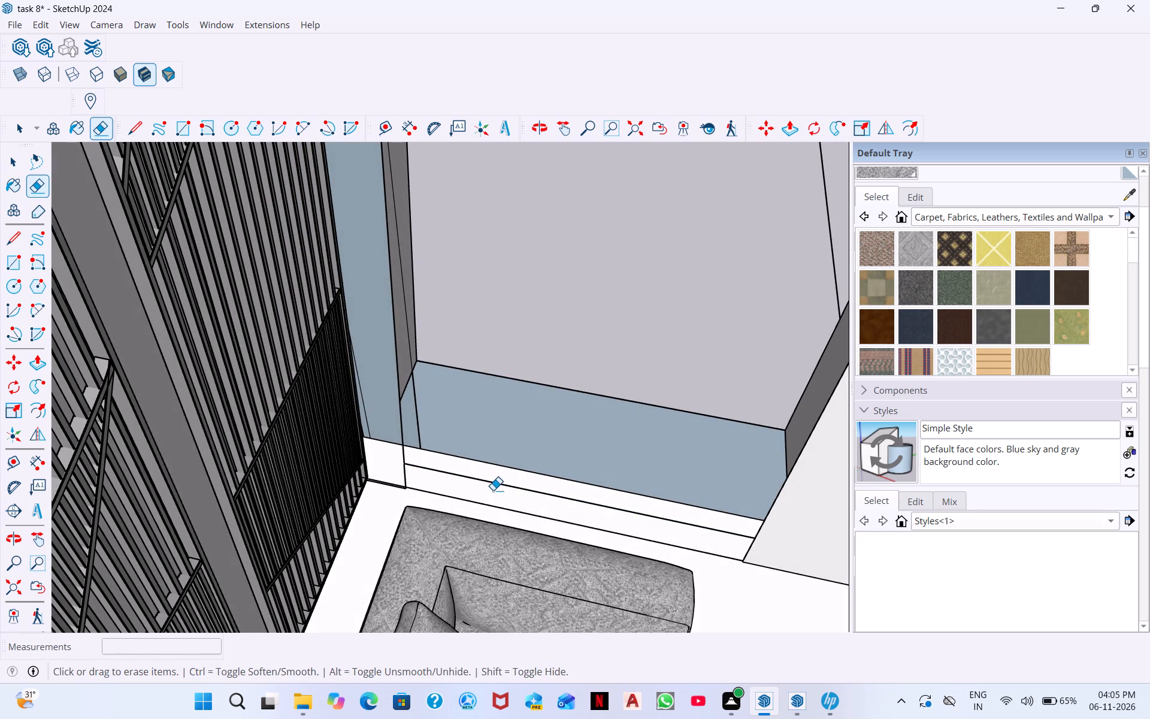
{"action": "left_click", "coordinate": [493, 490]}
{"action": "left_click_drag", "start_coordinate": [499, 484], "coordinate": [499, 496]}
{"action": "scroll", "coordinate": [491, 488], "scroll_direction": "up", "scroll_amount": 4}
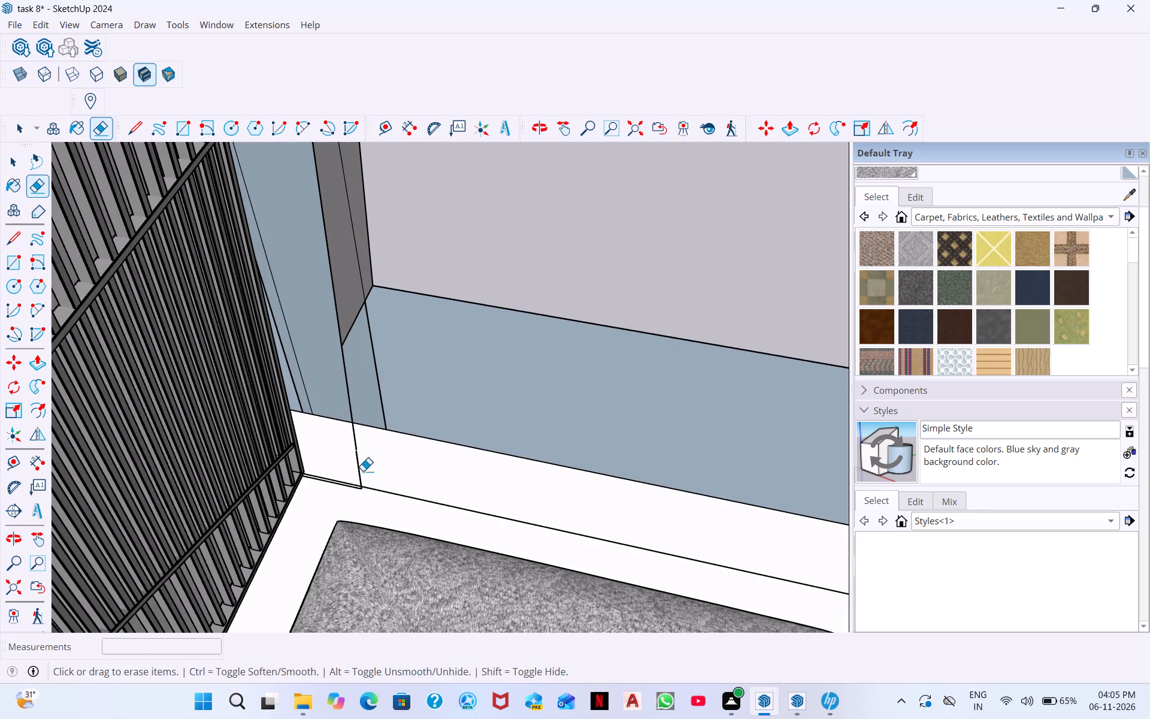
{"action": "left_click", "coordinate": [353, 454]}
{"action": "left_click_drag", "start_coordinate": [360, 452], "coordinate": [353, 460]}
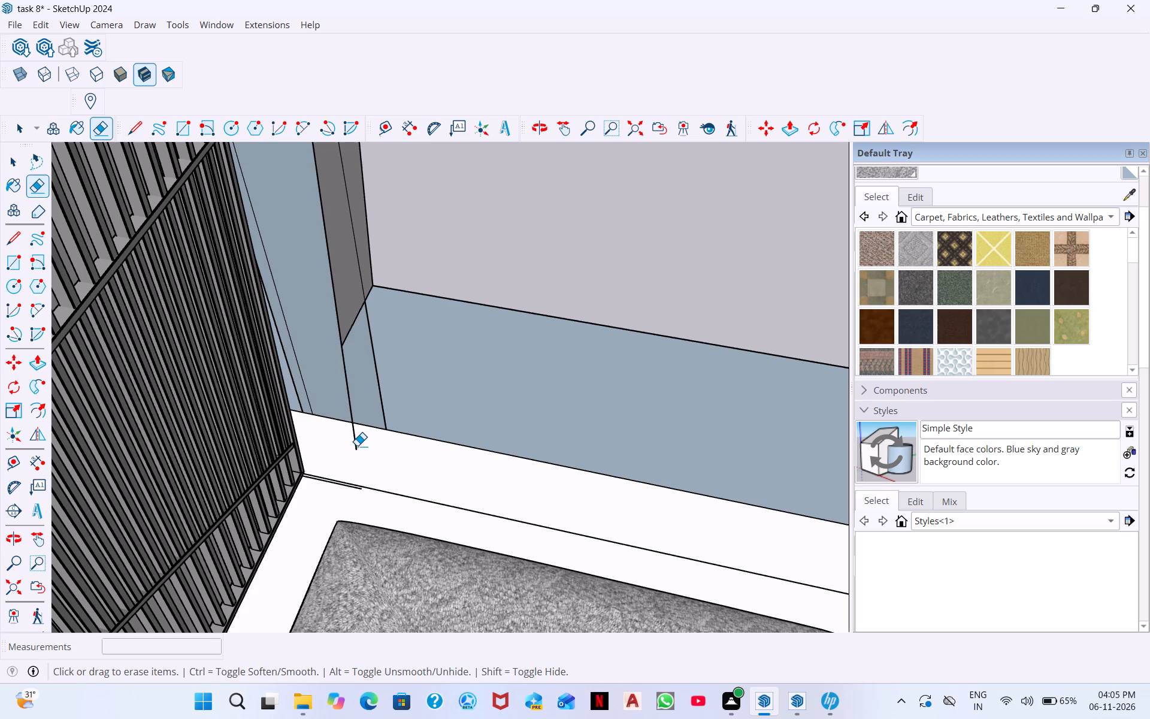
{"action": "left_click", "coordinate": [357, 446]}
Push/Pull the low ledge face below the window up 2' to the level of the window sill.
{"action": "middle_click_drag", "start_coordinate": [386, 428], "coordinate": [415, 397]}
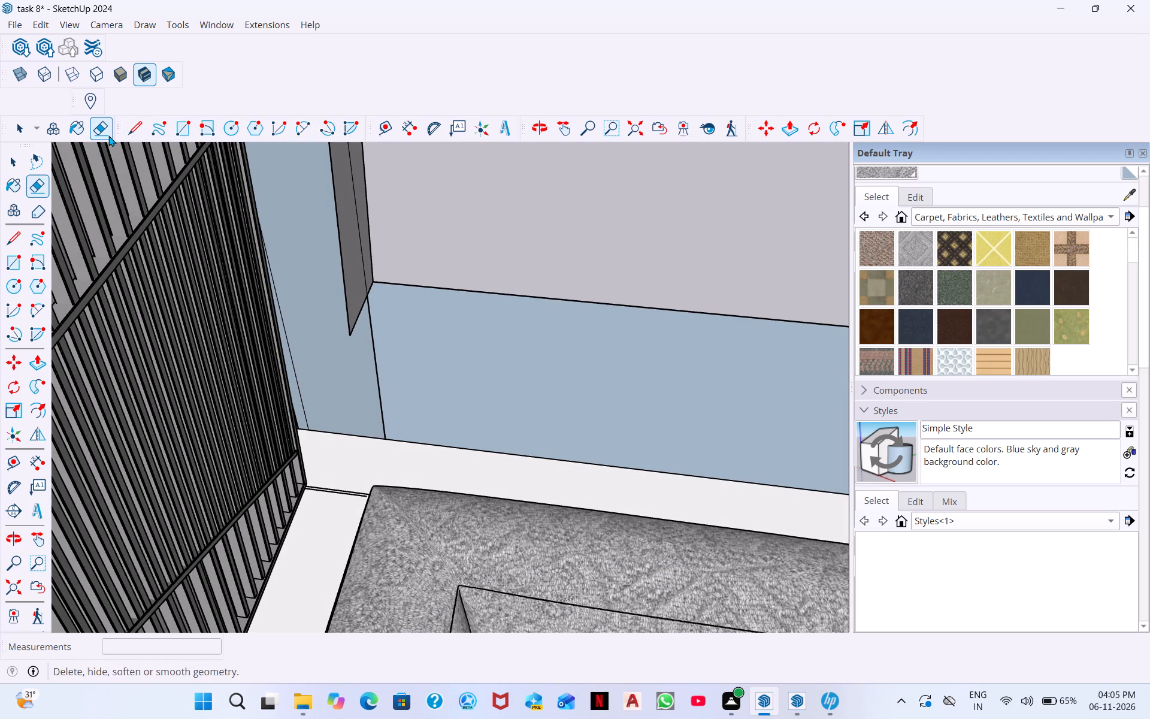
{"action": "left_click", "coordinate": [792, 134]}
{"action": "left_click", "coordinate": [631, 482]}
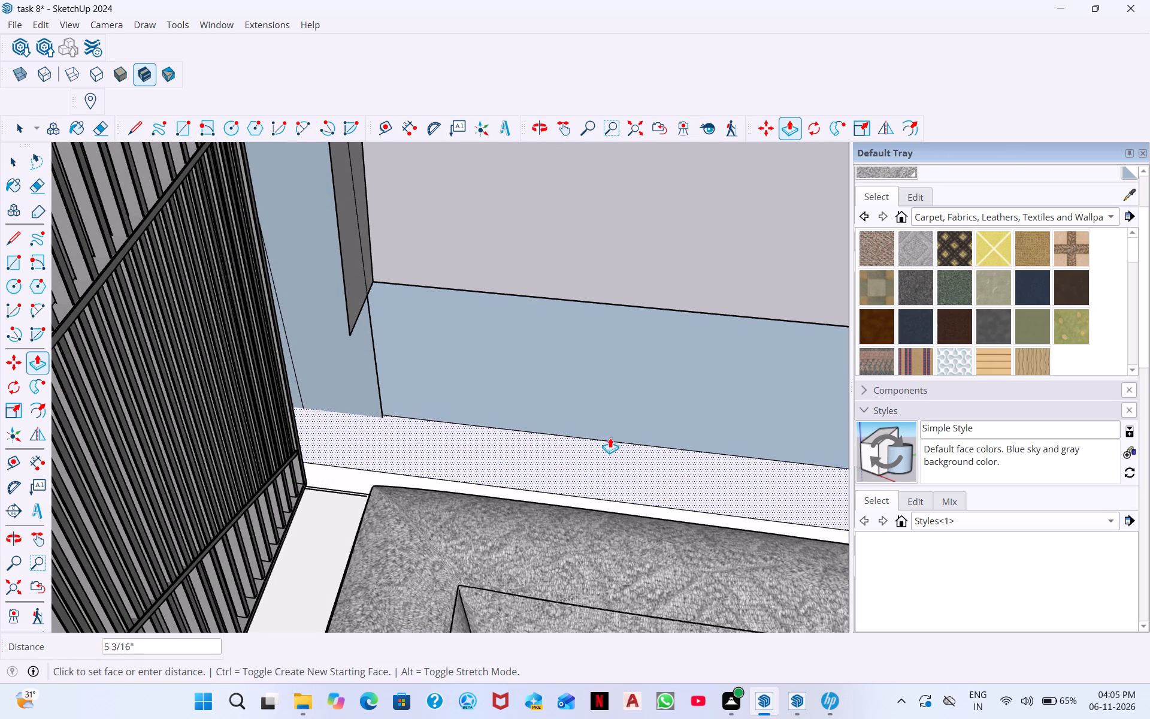
{"action": "left_click", "coordinate": [651, 305]}
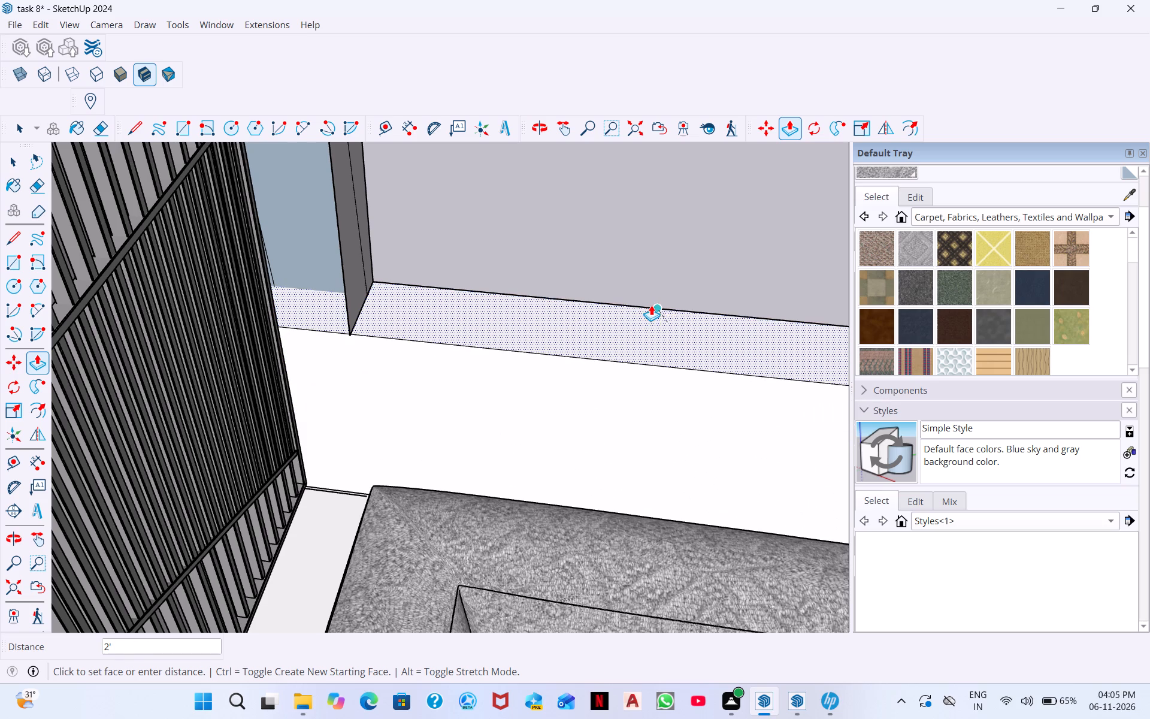
Push/Pull the narrow sill section between the window opening and the slatted wall up about 5' 6" to the window head.
{"action": "middle_click", "coordinate": [469, 312]}
{"action": "scroll", "coordinate": [469, 312], "scroll_direction": "down", "scroll_amount": 6}
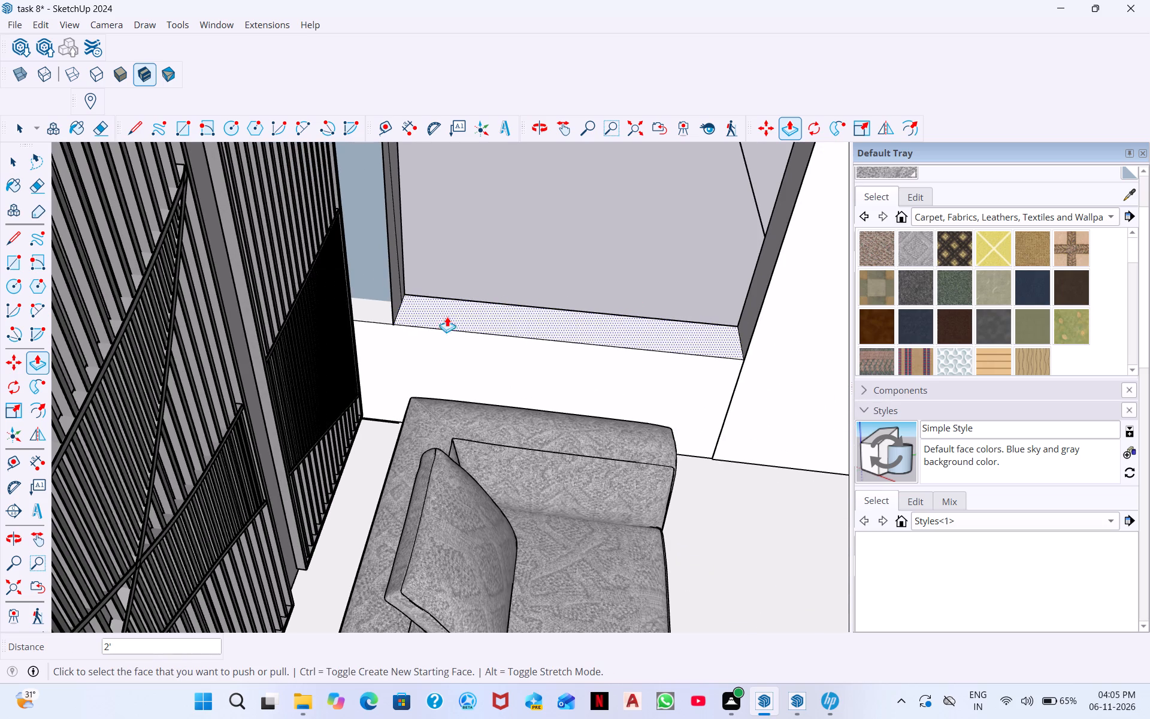
{"action": "left_click", "coordinate": [373, 306]}
{"action": "scroll", "coordinate": [345, 219], "scroll_direction": "down", "scroll_amount": 3}
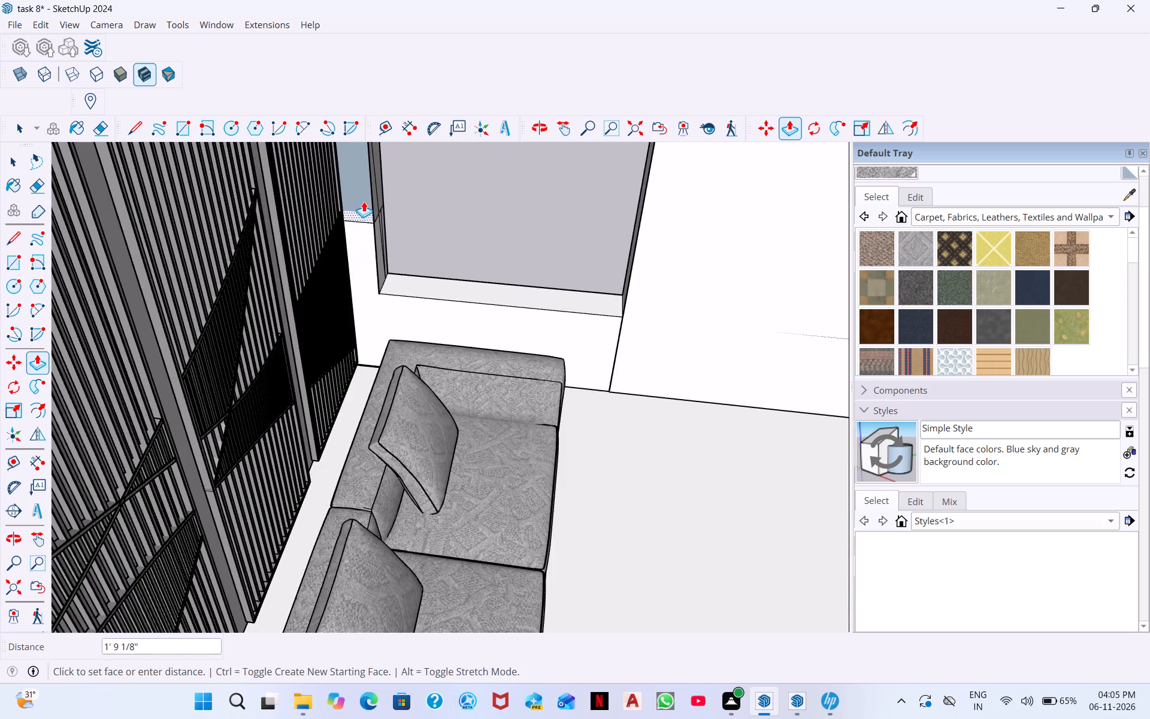
{"action": "scroll", "coordinate": [364, 201], "scroll_direction": "down", "scroll_amount": 8}
{"action": "middle_click_drag", "start_coordinate": [373, 150], "coordinate": [382, 110]}
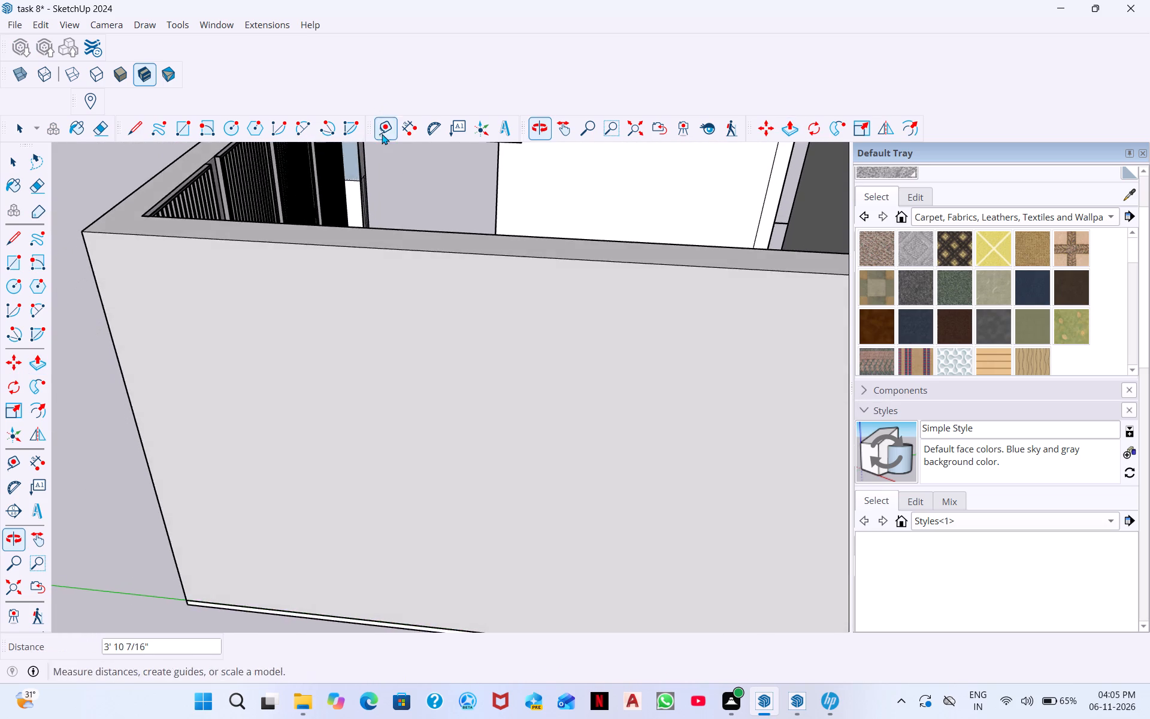
{"action": "scroll", "coordinate": [370, 161], "scroll_direction": "down", "scroll_amount": 2}
{"action": "scroll", "coordinate": [361, 159], "scroll_direction": "up", "scroll_amount": 1}
{"action": "scroll", "coordinate": [361, 157], "scroll_direction": "down", "scroll_amount": 3}
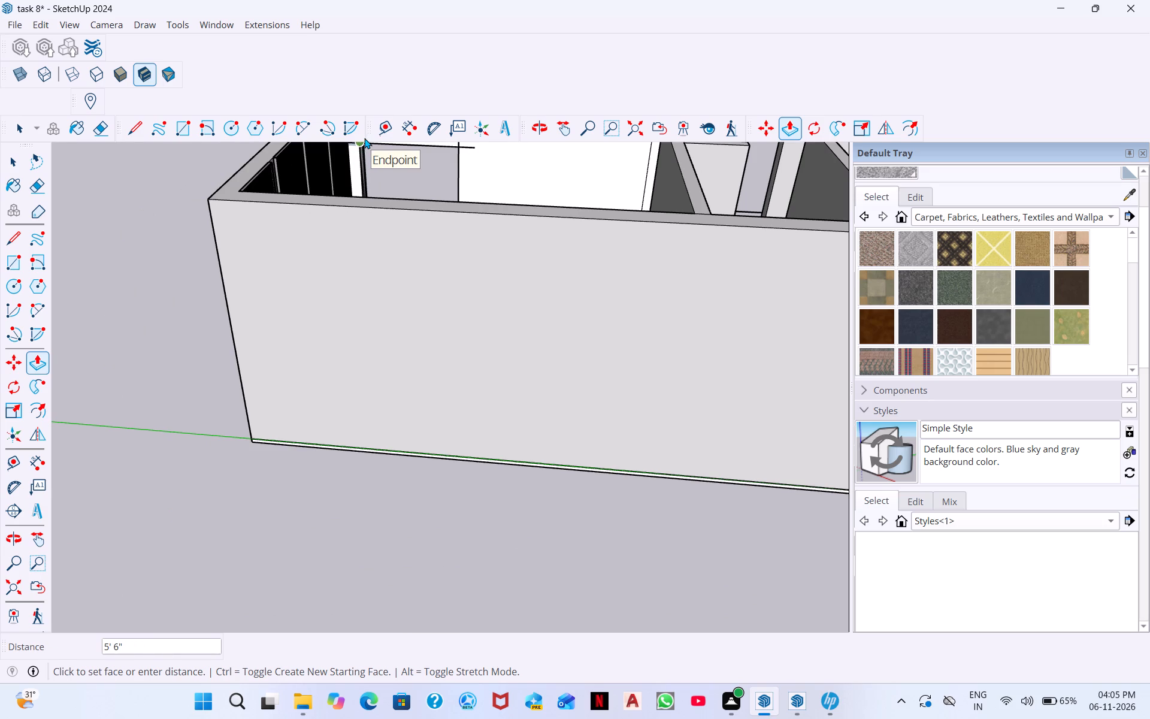
{"action": "left_click", "coordinate": [365, 141]}
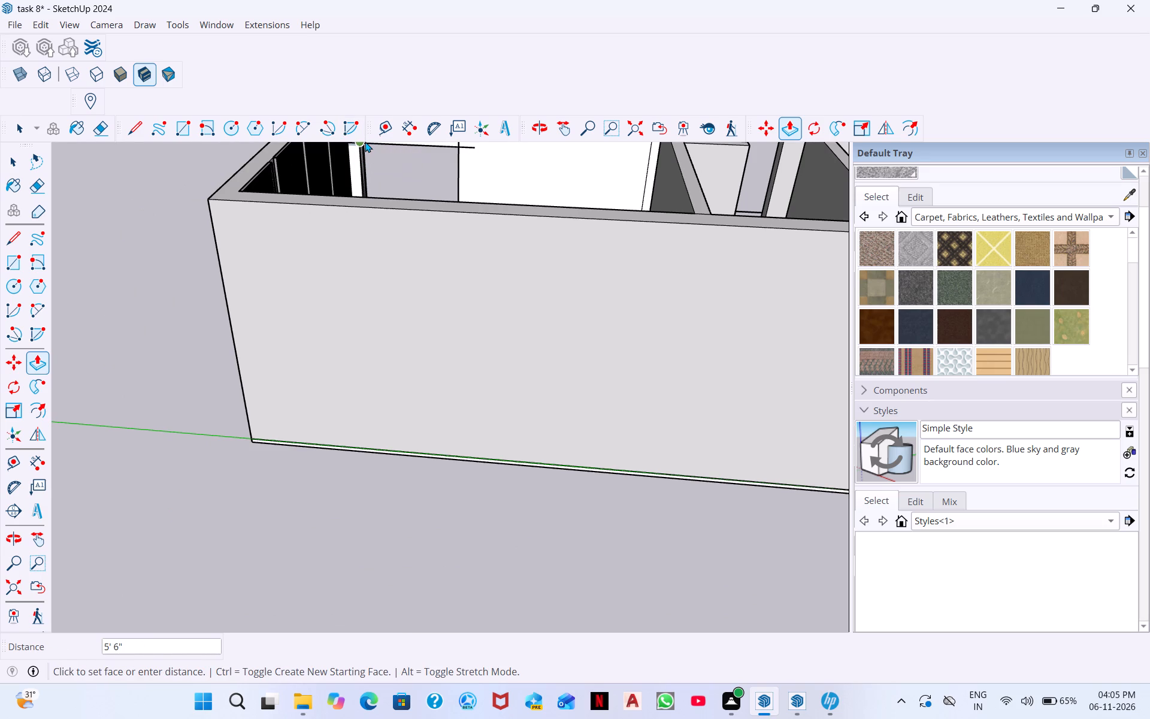
{"action": "scroll", "coordinate": [412, 164], "scroll_direction": "down", "scroll_amount": 1}
{"action": "scroll", "coordinate": [372, 155], "scroll_direction": "up", "scroll_amount": 1}
{"action": "scroll", "coordinate": [371, 155], "scroll_direction": "down", "scroll_amount": 1}
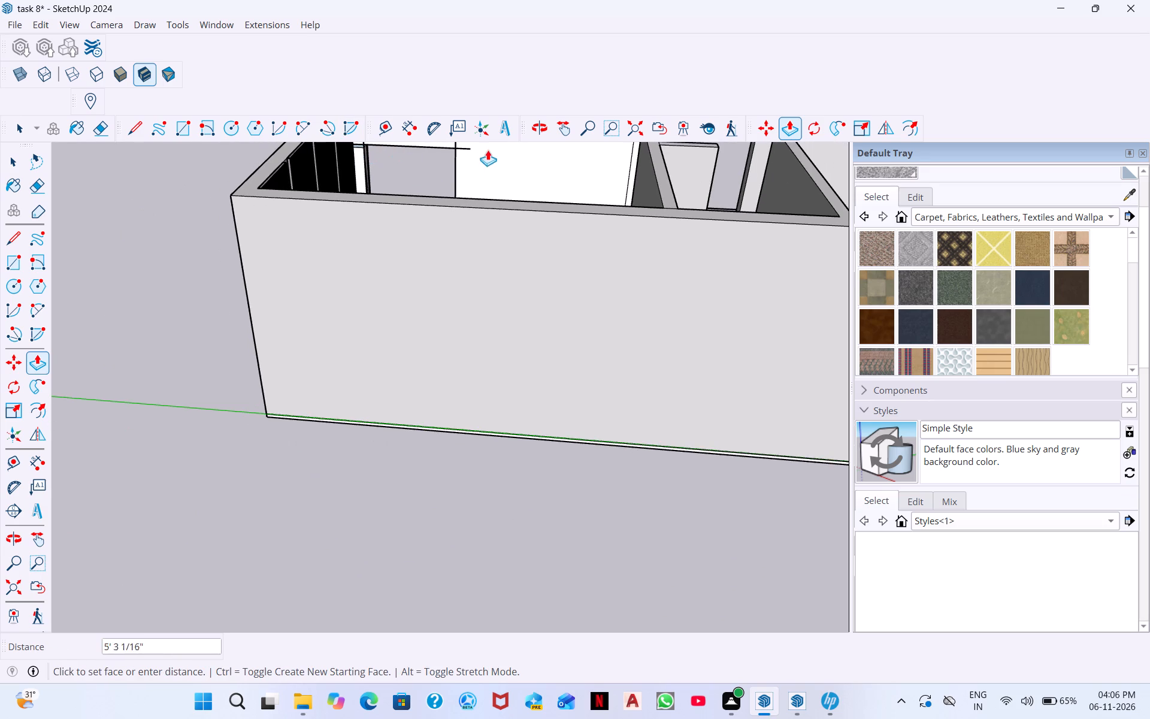
{"action": "left_click", "coordinate": [629, 122]}
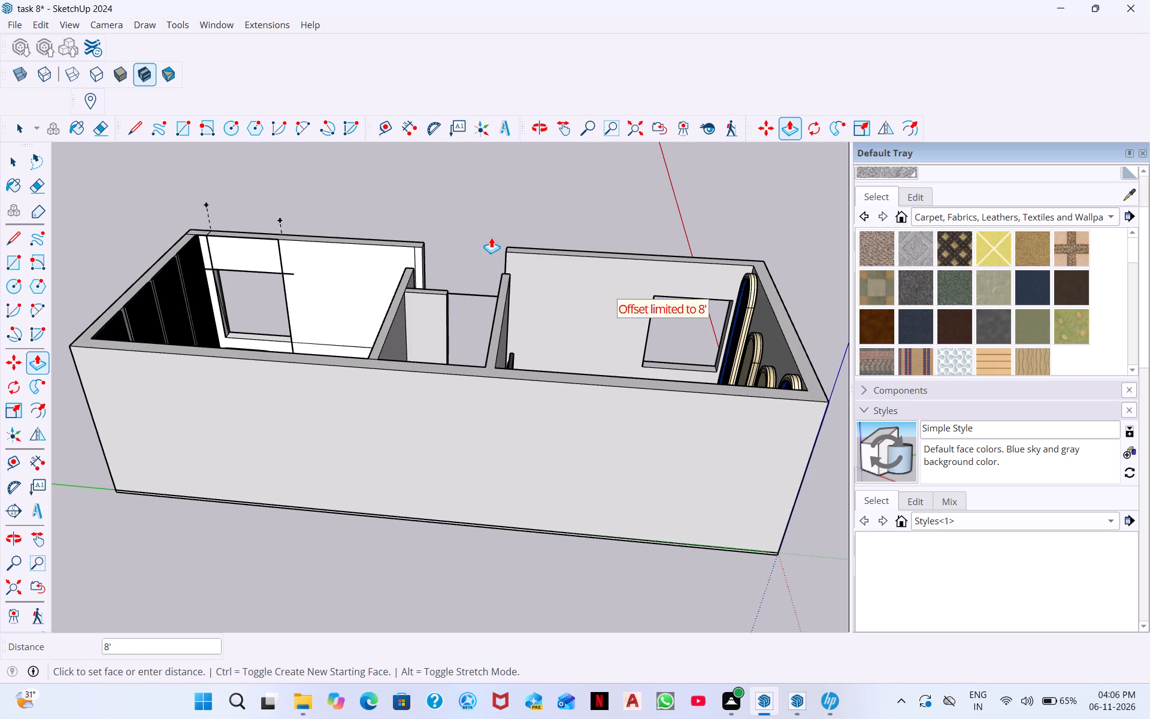
{"action": "middle_click_drag", "start_coordinate": [707, 237], "coordinate": [620, 270]}
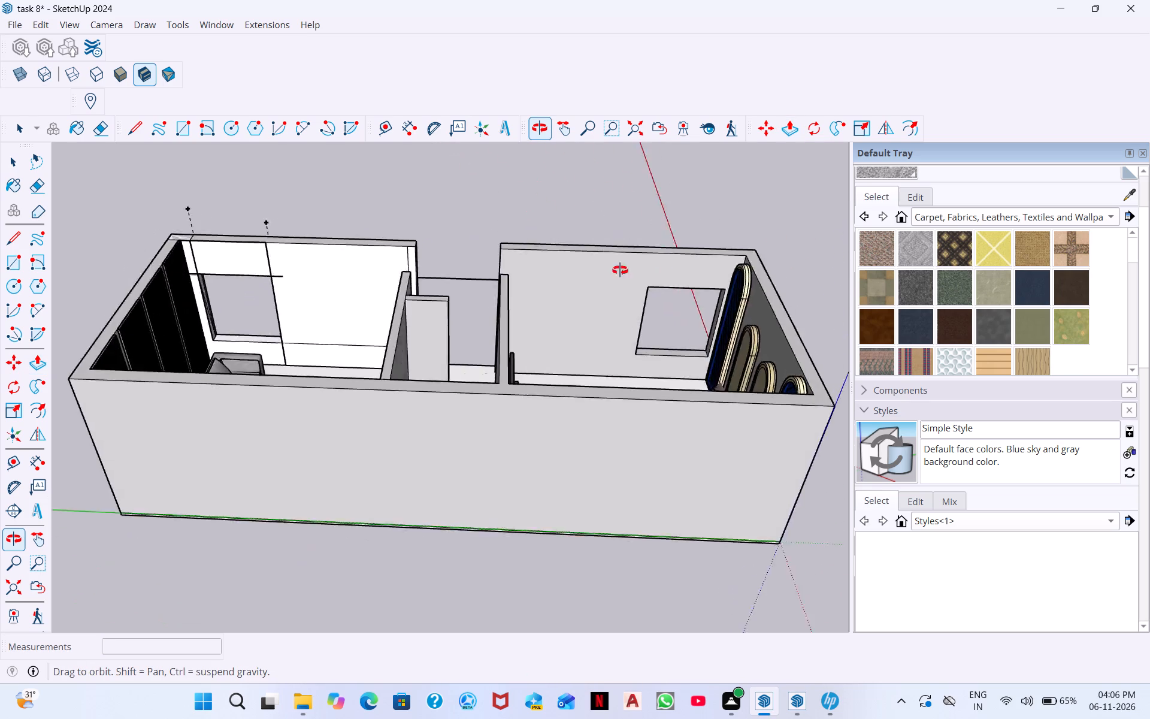
{"action": "middle_click_drag", "start_coordinate": [620, 270], "coordinate": [446, 249]}
{"action": "scroll", "coordinate": [397, 219], "scroll_direction": "up", "scroll_amount": 13}
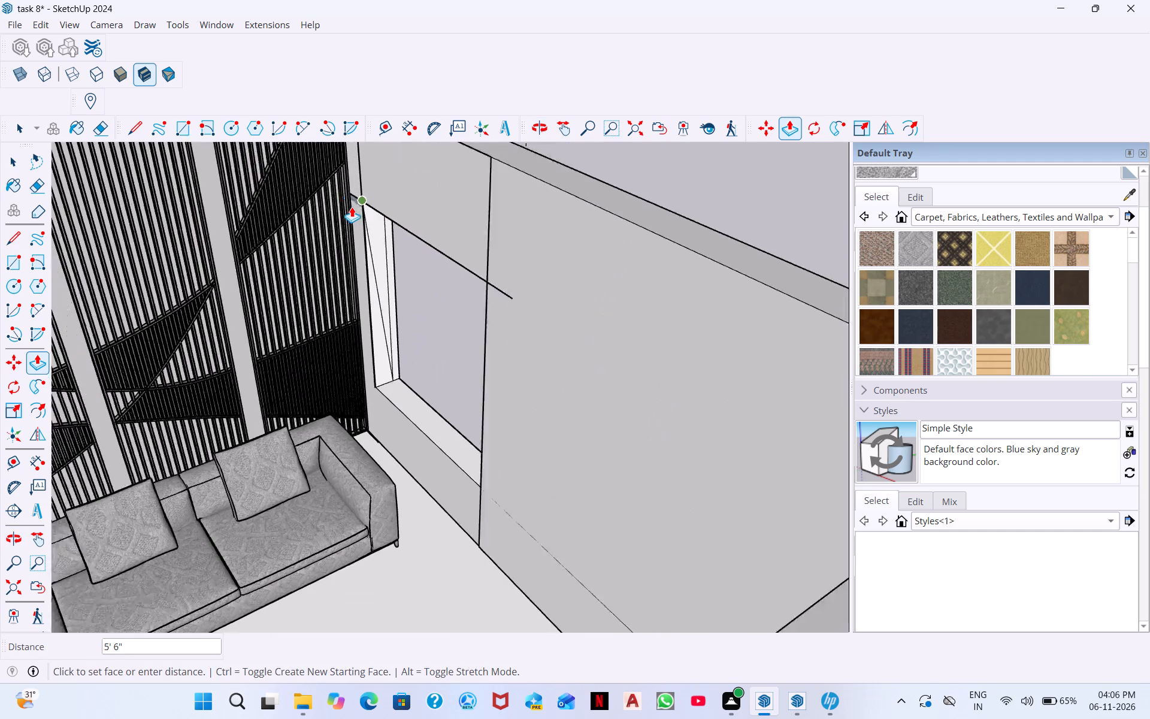
{"action": "scroll", "coordinate": [352, 207], "scroll_direction": "up", "scroll_amount": 8}
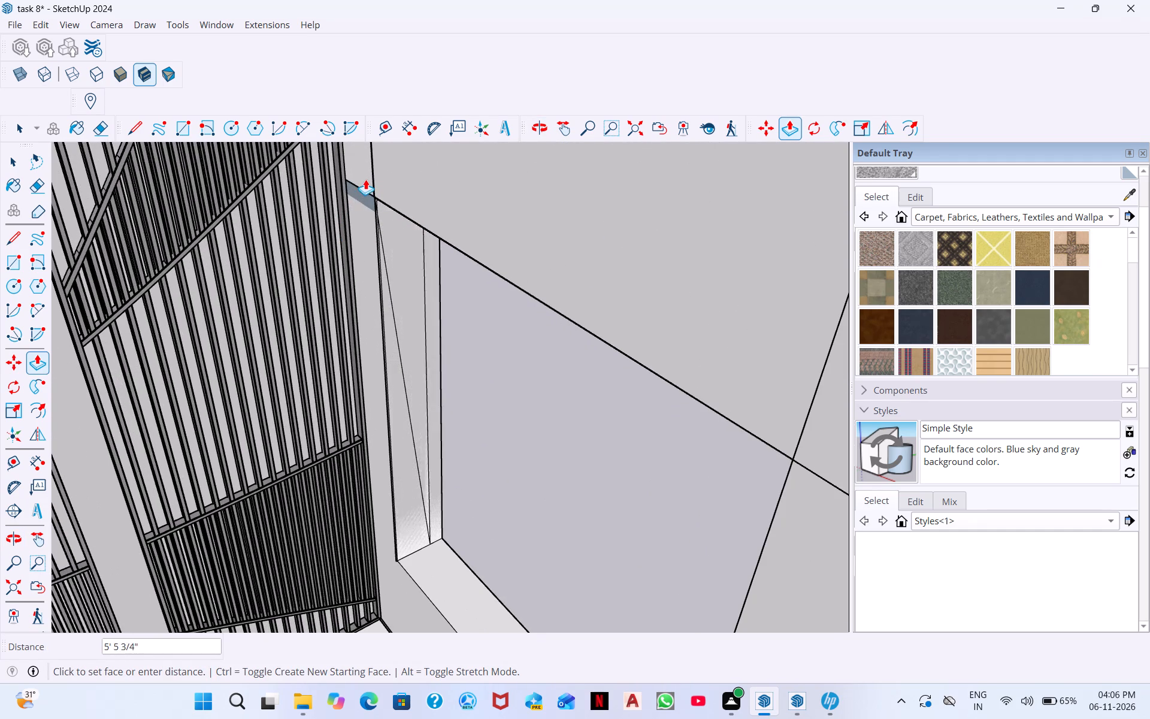
{"action": "left_click", "coordinate": [364, 177]}
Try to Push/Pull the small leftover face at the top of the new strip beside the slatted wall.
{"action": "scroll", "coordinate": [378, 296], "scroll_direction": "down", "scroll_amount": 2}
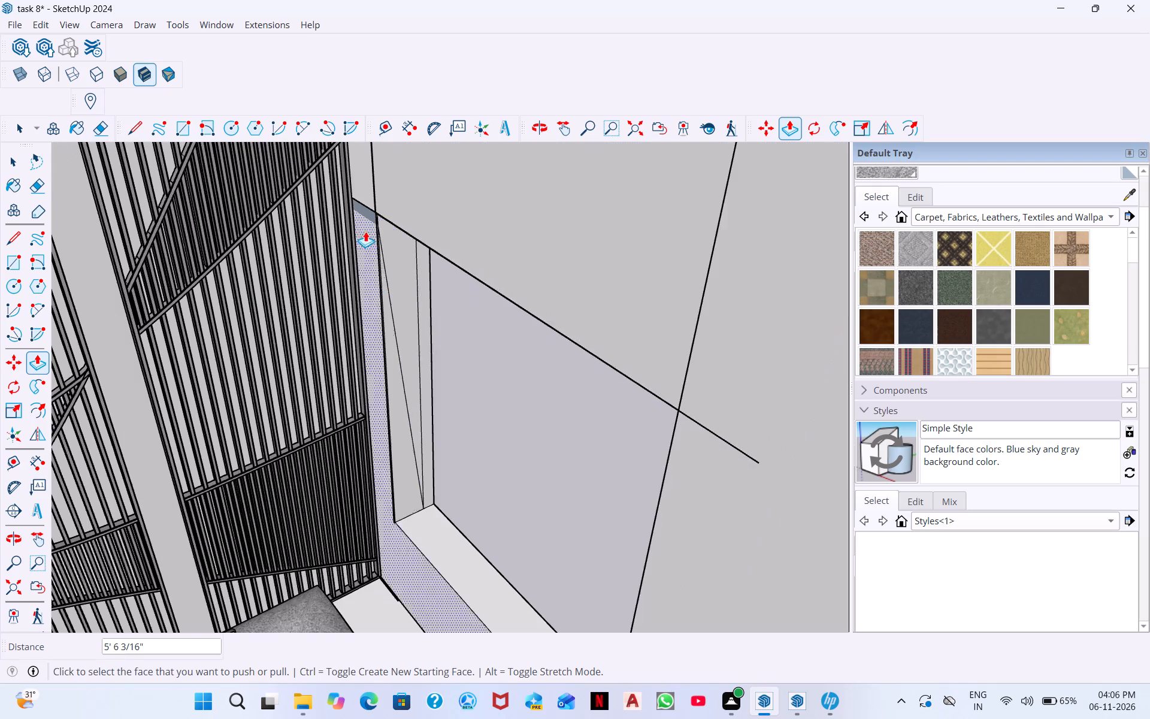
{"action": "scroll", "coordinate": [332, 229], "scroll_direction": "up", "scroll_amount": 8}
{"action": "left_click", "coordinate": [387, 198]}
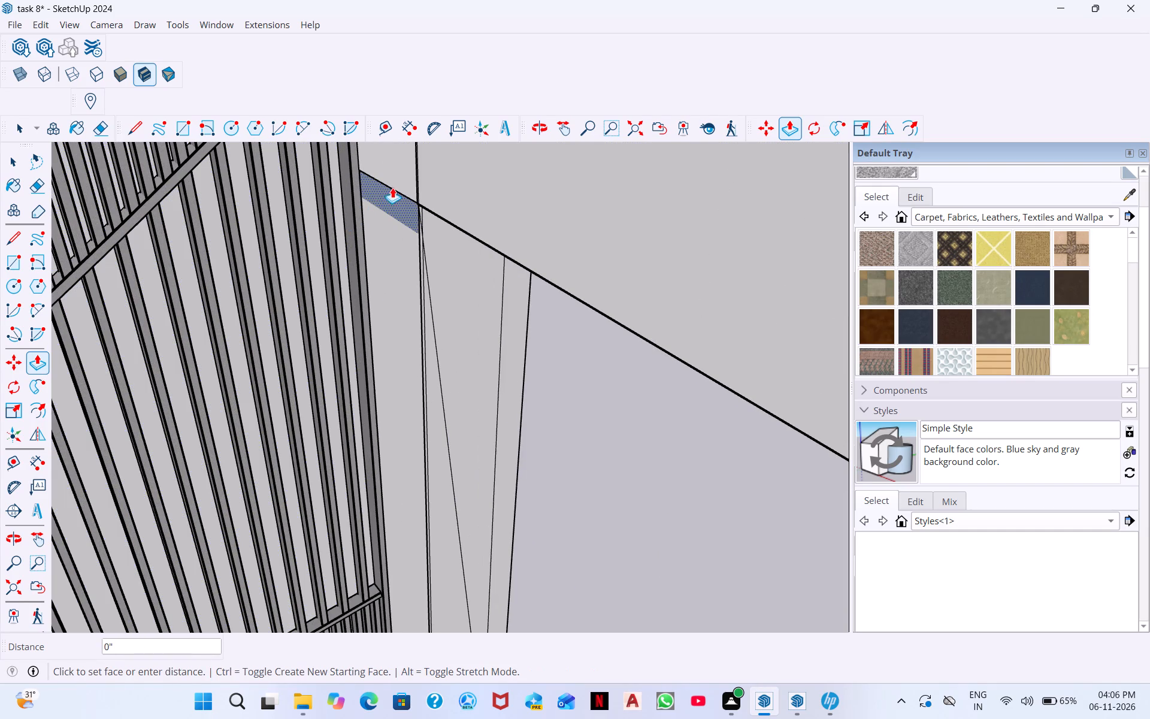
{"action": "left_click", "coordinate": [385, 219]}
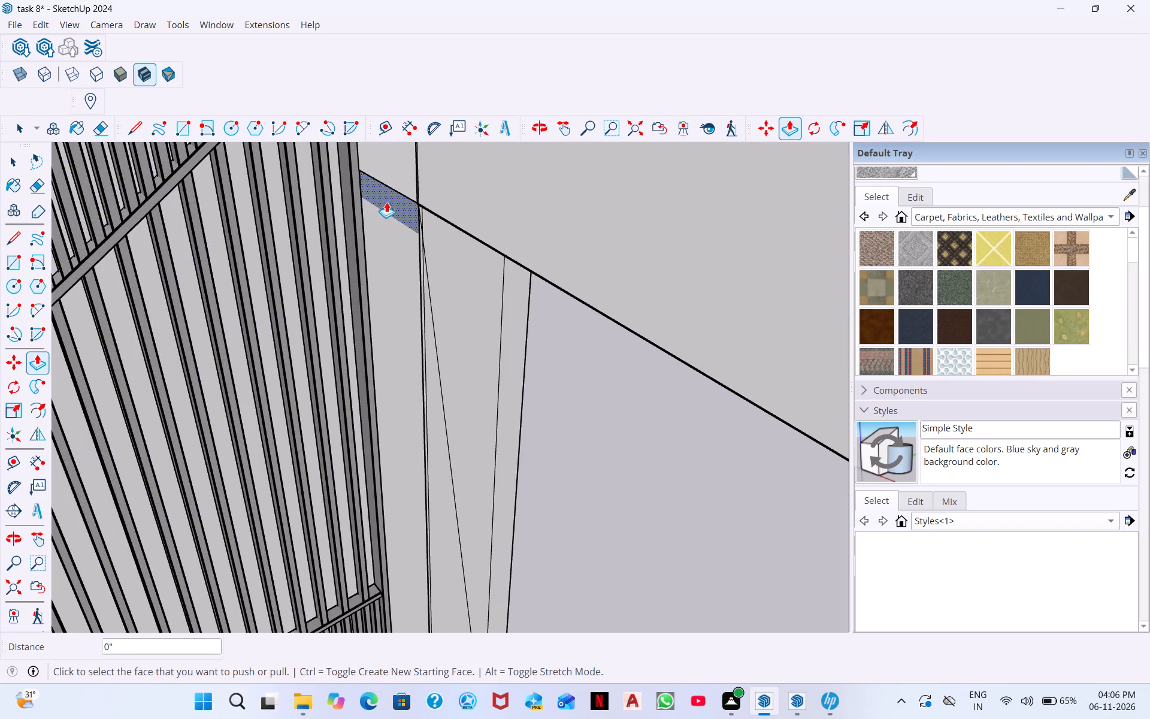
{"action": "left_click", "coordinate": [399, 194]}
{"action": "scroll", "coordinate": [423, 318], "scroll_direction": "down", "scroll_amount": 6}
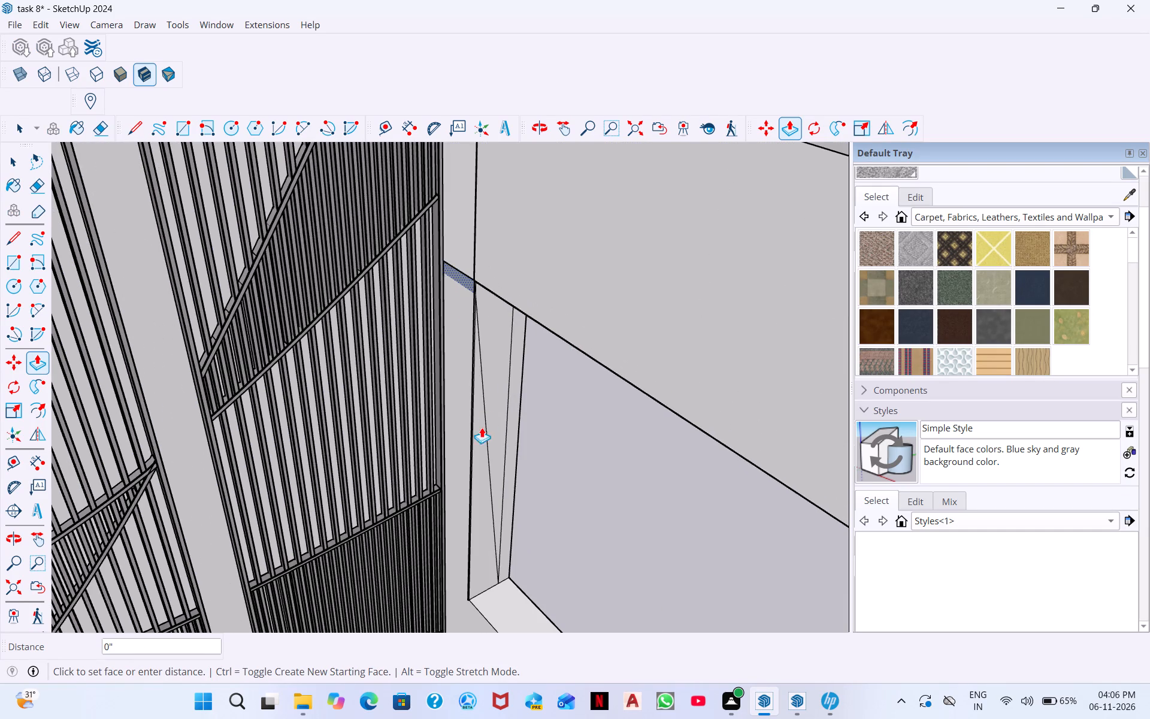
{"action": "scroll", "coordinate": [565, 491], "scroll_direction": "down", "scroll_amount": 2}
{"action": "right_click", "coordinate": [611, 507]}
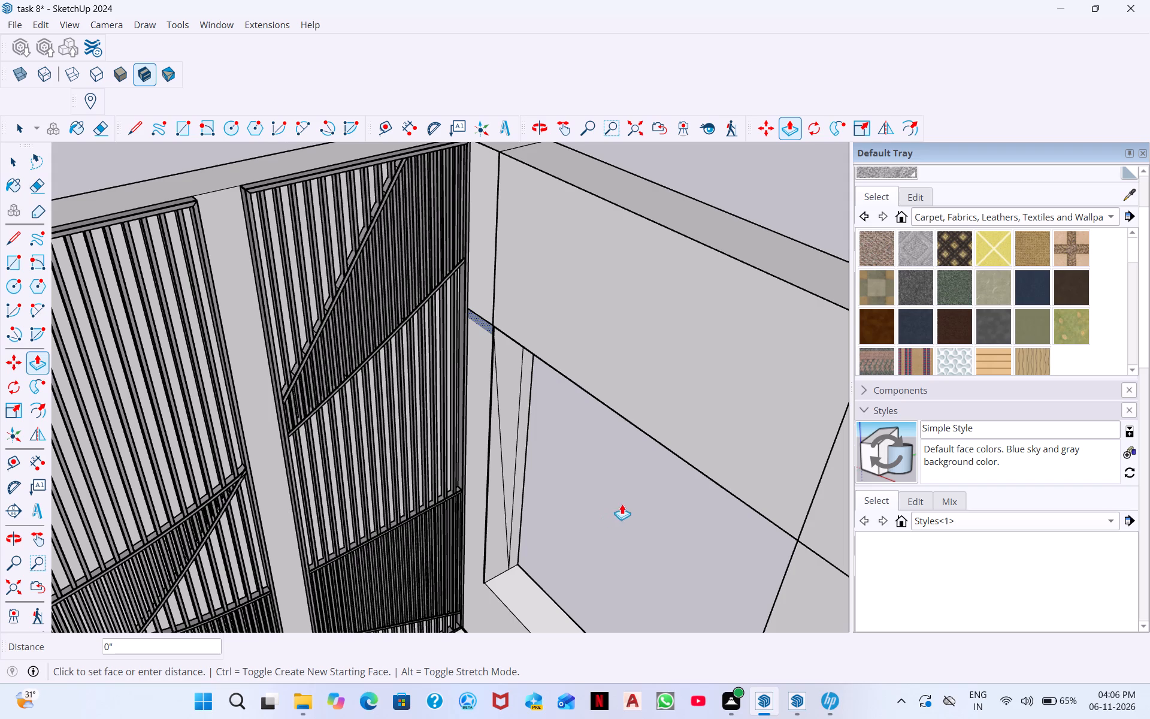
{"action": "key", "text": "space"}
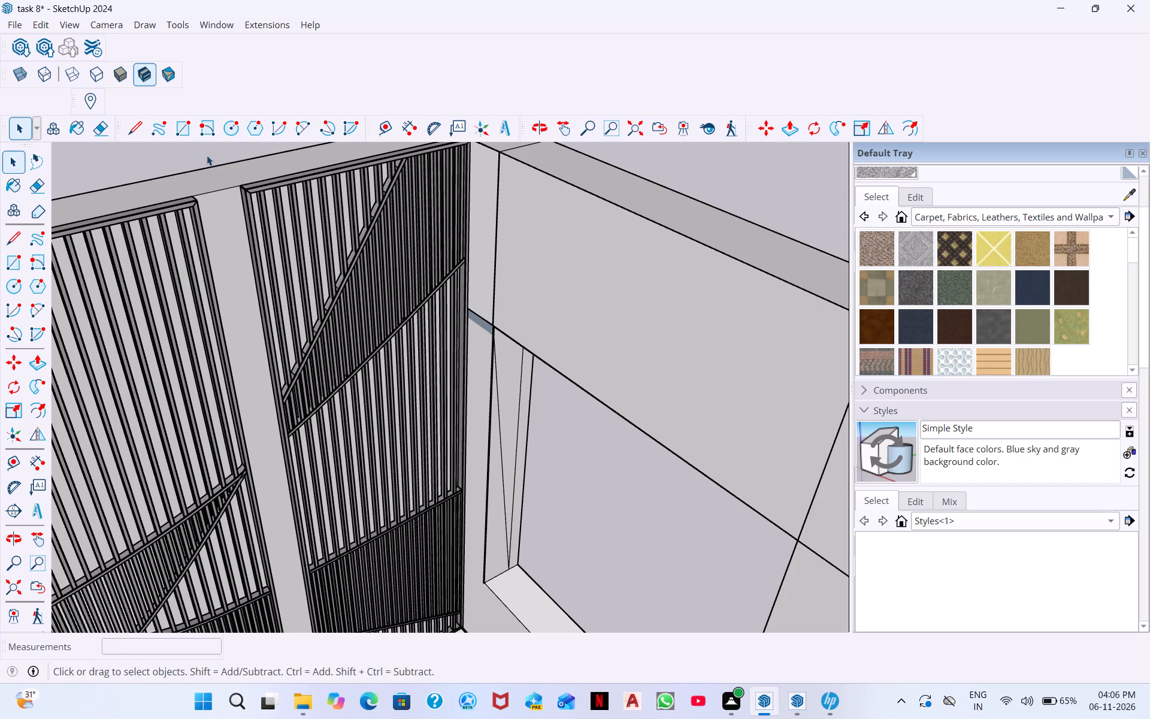
Erase the stray diagonal and vertical edges on the window's side reveal next to the slatted wall.
{"action": "left_click", "coordinate": [95, 127]}
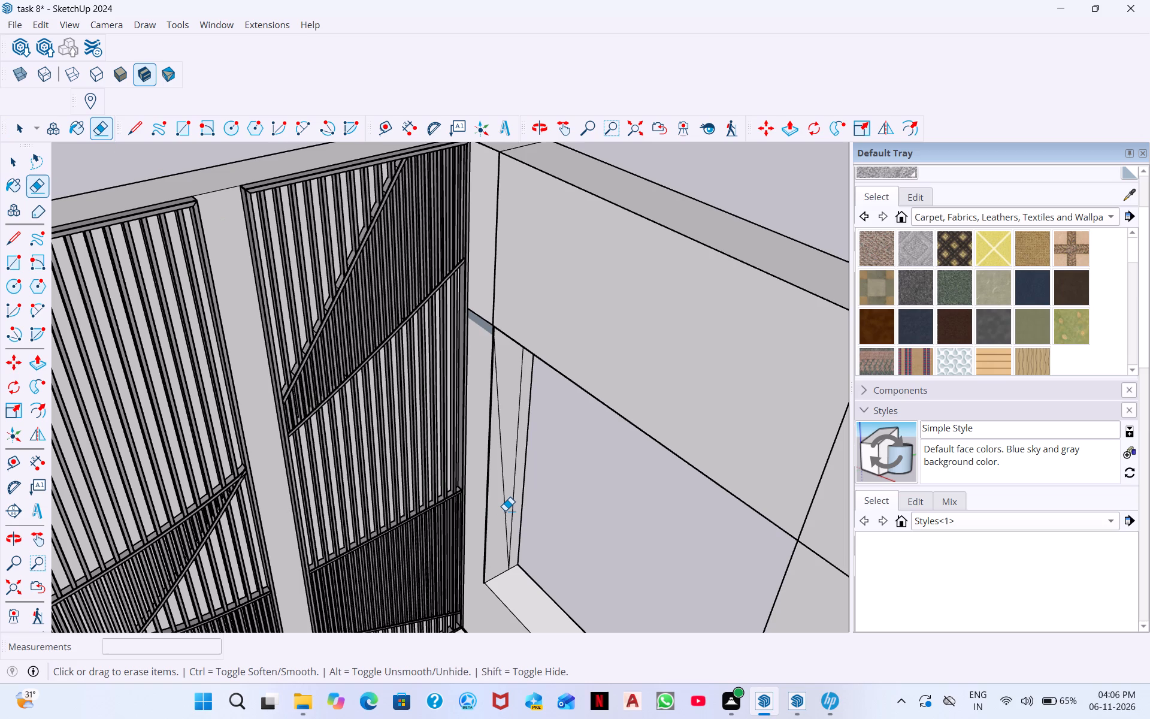
{"action": "left_click", "coordinate": [505, 510]}
{"action": "left_click", "coordinate": [510, 513]}
{"action": "left_click", "coordinate": [515, 504]}
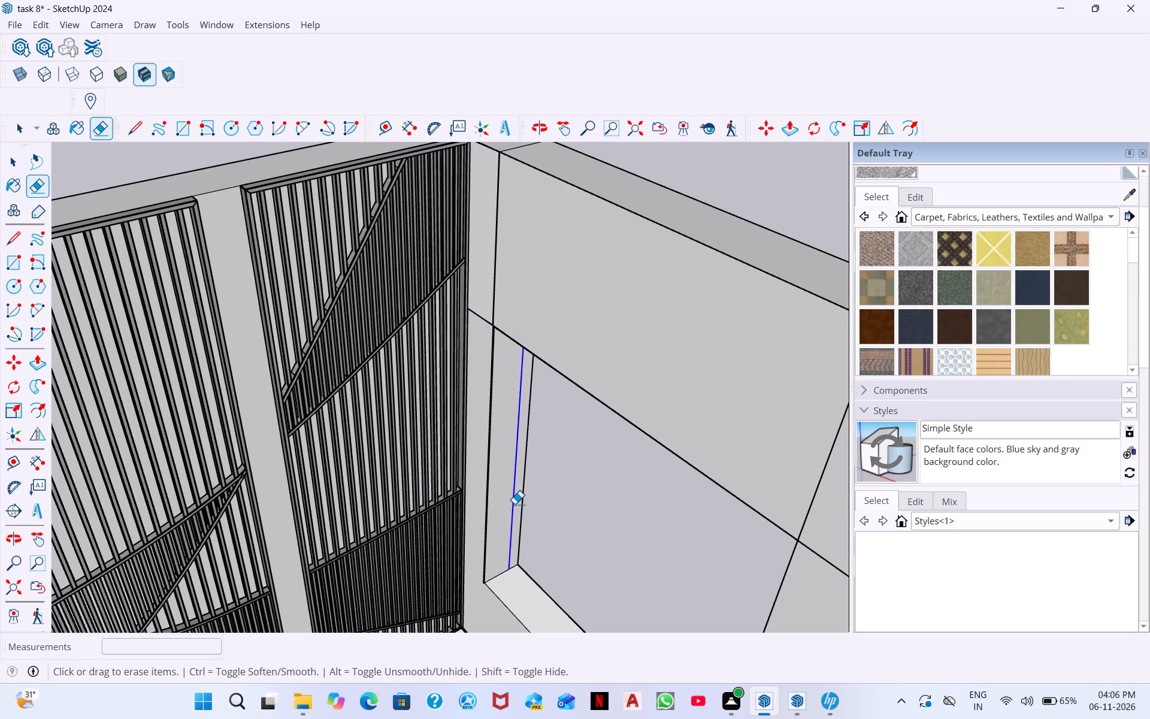
Erase the vertical edge above the window's corner near the slatted wall and the short edge across the wall top.
{"action": "scroll", "coordinate": [510, 491], "scroll_direction": "down", "scroll_amount": 6}
{"action": "scroll", "coordinate": [501, 403], "scroll_direction": "up", "scroll_amount": 3}
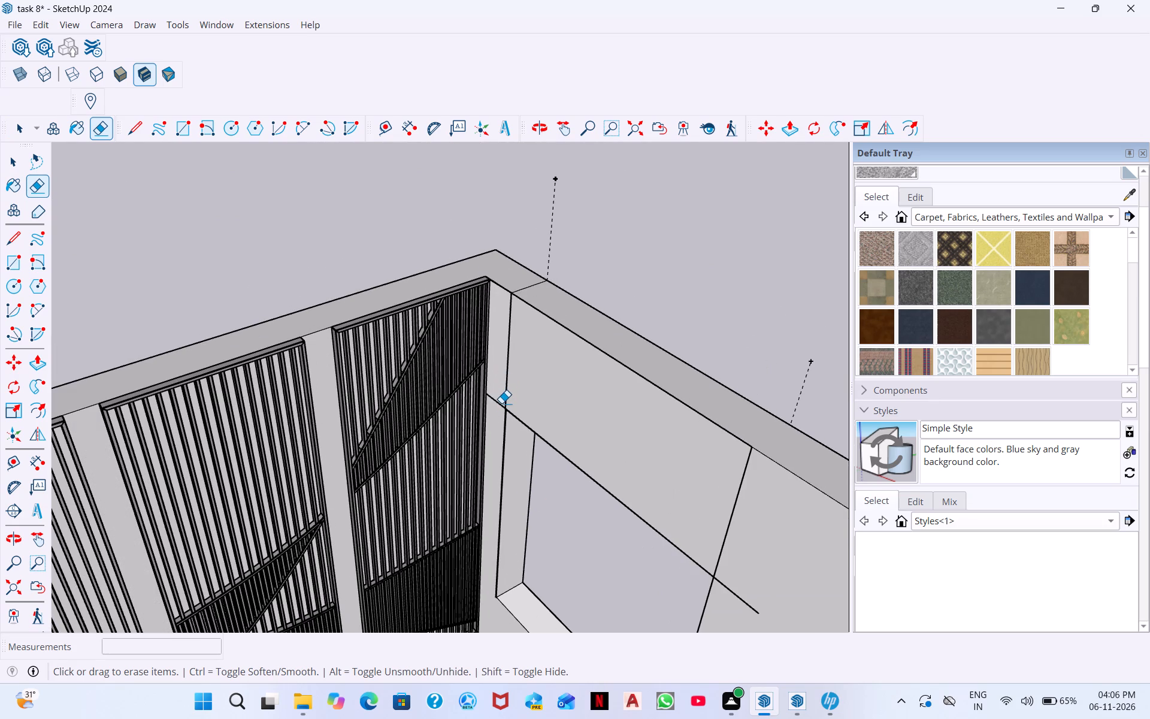
{"action": "left_click", "coordinate": [504, 399], "text": "shift"}
{"action": "left_click", "coordinate": [497, 403], "text": "shift"}
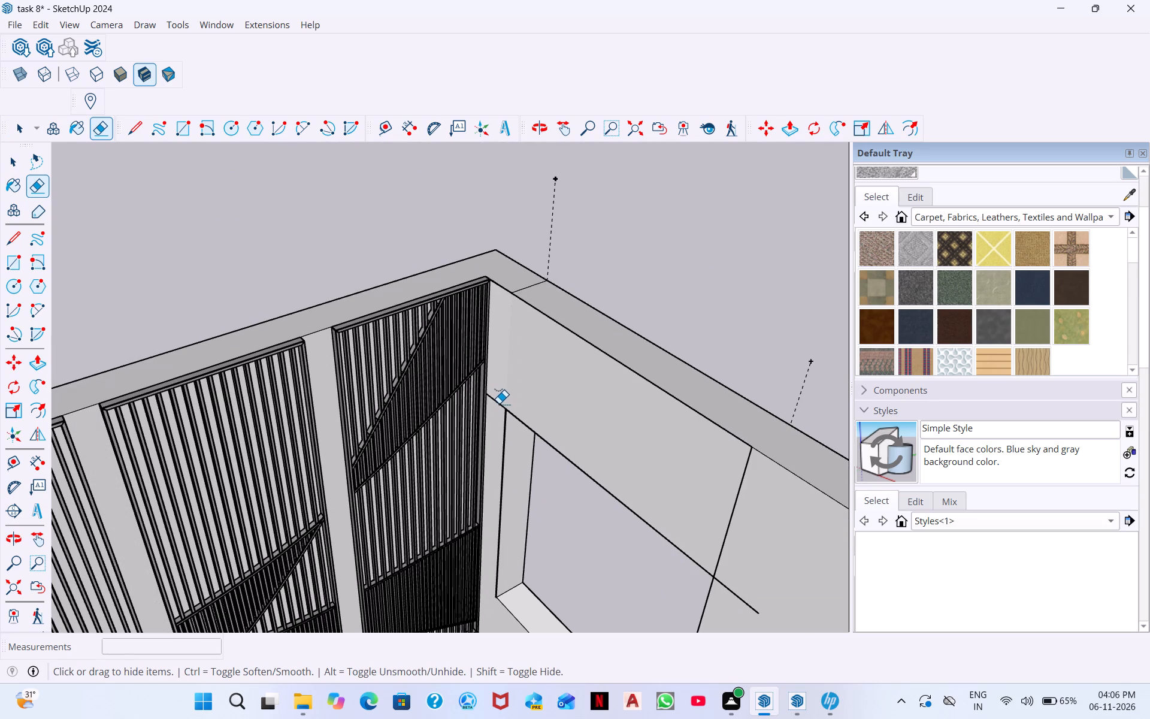
{"action": "left_click", "coordinate": [498, 406], "text": "shift"}
{"action": "left_click", "coordinate": [529, 284], "text": "shift"}
Erase the two dashed guide lines standing above the front wall.
{"action": "left_click_drag", "start_coordinate": [533, 236], "coordinate": [573, 241], "text": "shift"}
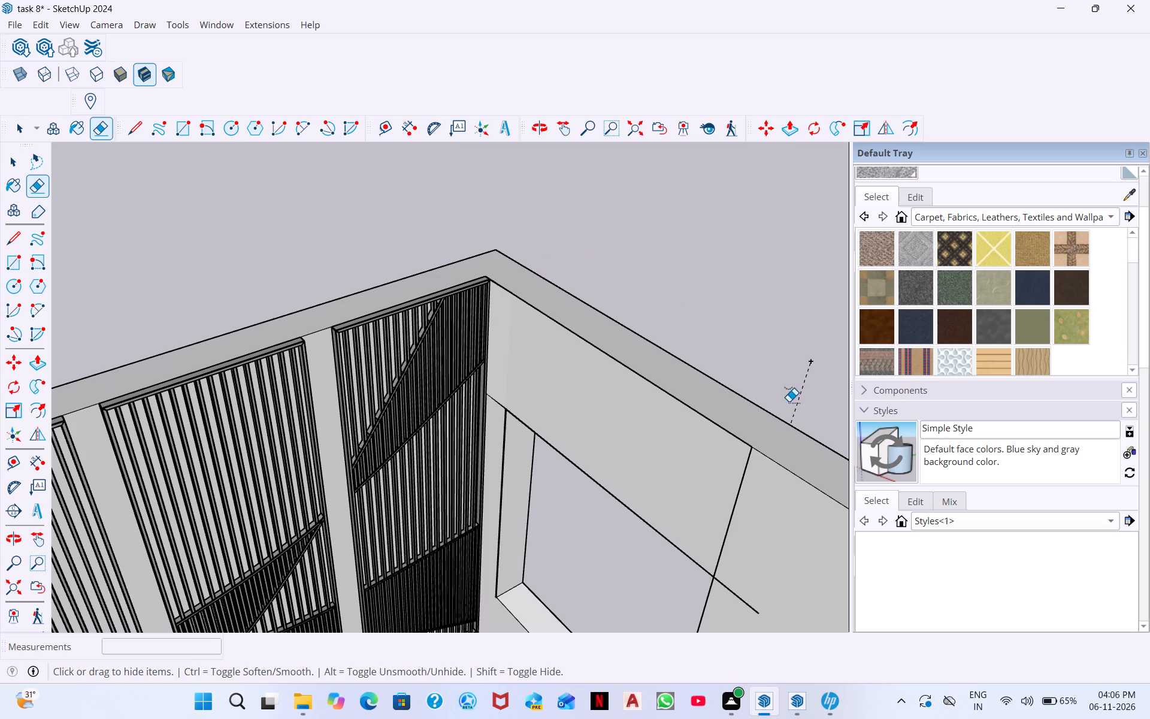
{"action": "left_click_drag", "start_coordinate": [780, 388], "coordinate": [881, 425], "text": "shift"}
Erase the vertical edges above and below the window's far side and the horizontal edge extending past its upper corner.
{"action": "left_click", "coordinate": [661, 497], "text": "shift"}
{"action": "left_click_drag", "start_coordinate": [643, 483], "coordinate": [680, 520], "text": "shift"}
{"action": "left_click_drag", "start_coordinate": [670, 581], "coordinate": [664, 621], "text": "shift"}
{"action": "scroll", "coordinate": [671, 540], "scroll_direction": "down", "scroll_amount": 2}
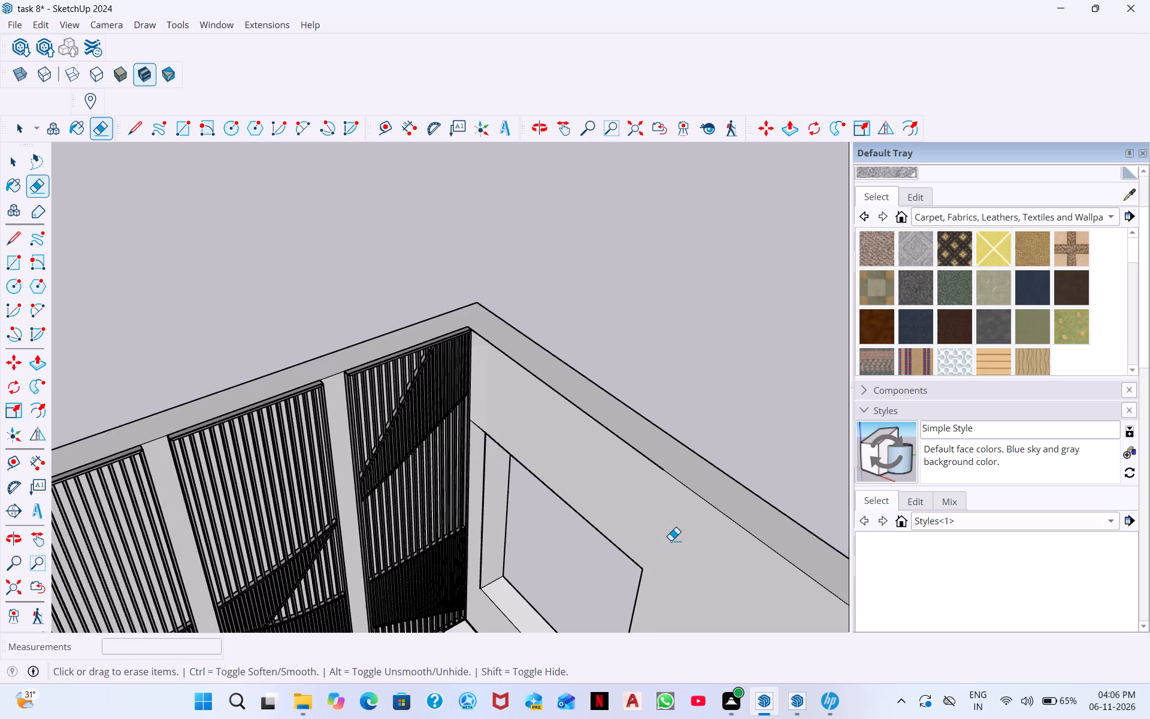
{"action": "scroll", "coordinate": [671, 540], "scroll_direction": "down", "scroll_amount": 3}
{"action": "middle_click_drag", "start_coordinate": [676, 600], "coordinate": [672, 498]}
{"action": "scroll", "coordinate": [643, 607], "scroll_direction": "down", "scroll_amount": 6}
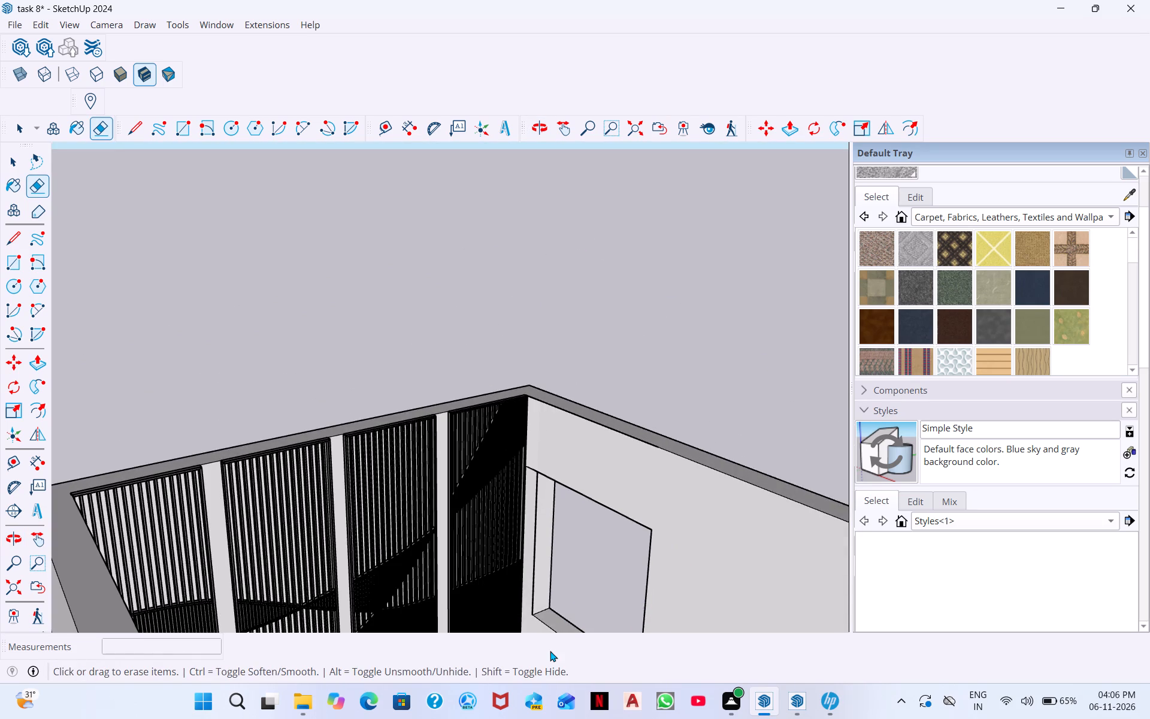
{"action": "scroll", "coordinate": [603, 582], "scroll_direction": "down", "scroll_amount": 1}
{"action": "middle_click_drag", "start_coordinate": [603, 582], "coordinate": [622, 718]}
{"action": "middle_click_drag", "start_coordinate": [624, 611], "coordinate": [673, 621]}
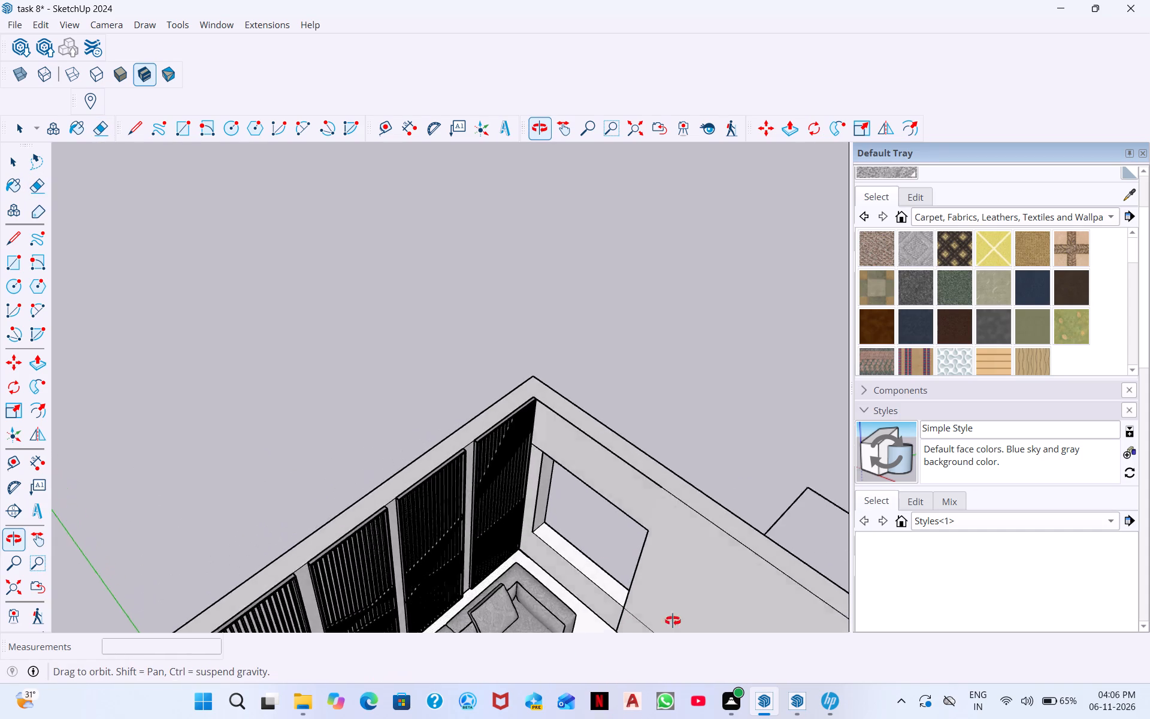
{"action": "middle_click_drag", "start_coordinate": [673, 621], "coordinate": [746, 593]}
{"action": "scroll", "coordinate": [686, 612], "scroll_direction": "down", "scroll_amount": 1}
{"action": "scroll", "coordinate": [687, 608], "scroll_direction": "up", "scroll_amount": 9}
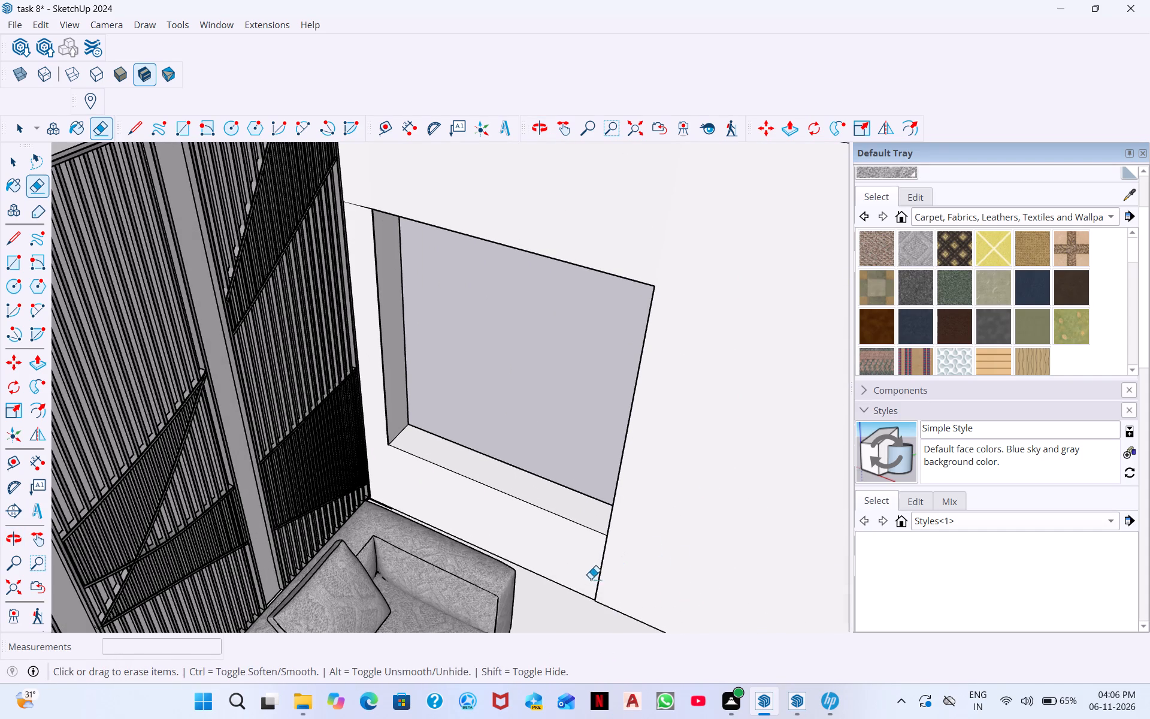
{"action": "left_click", "coordinate": [601, 573], "text": "shift"}
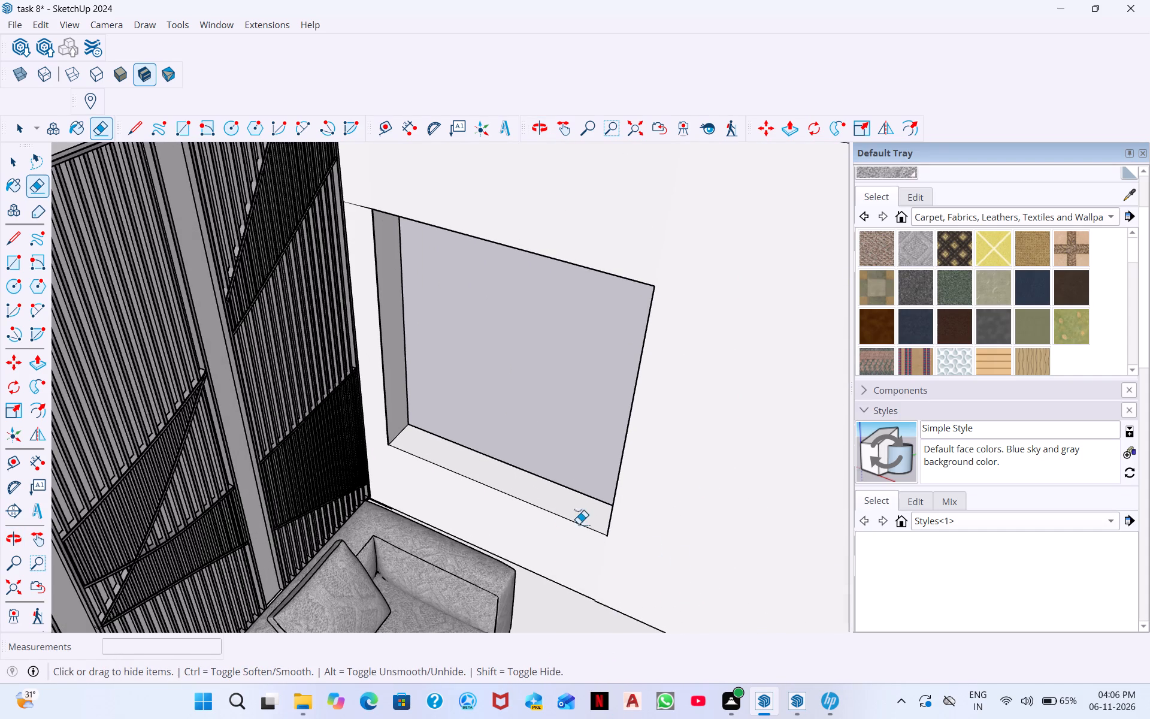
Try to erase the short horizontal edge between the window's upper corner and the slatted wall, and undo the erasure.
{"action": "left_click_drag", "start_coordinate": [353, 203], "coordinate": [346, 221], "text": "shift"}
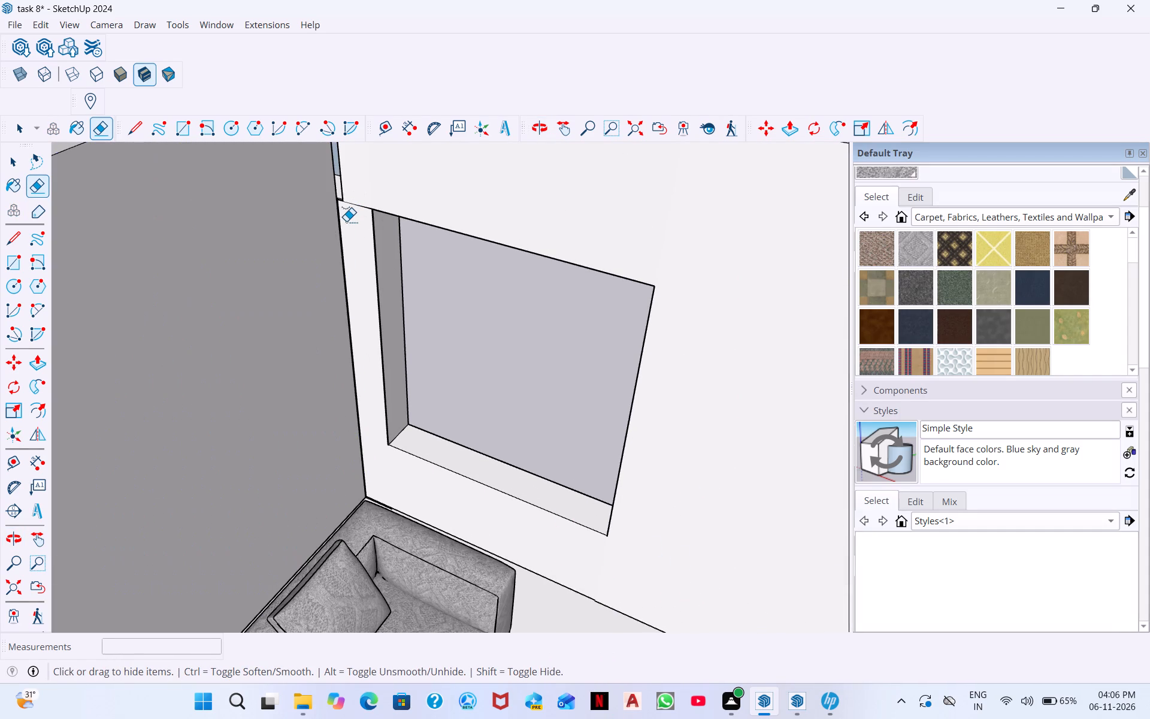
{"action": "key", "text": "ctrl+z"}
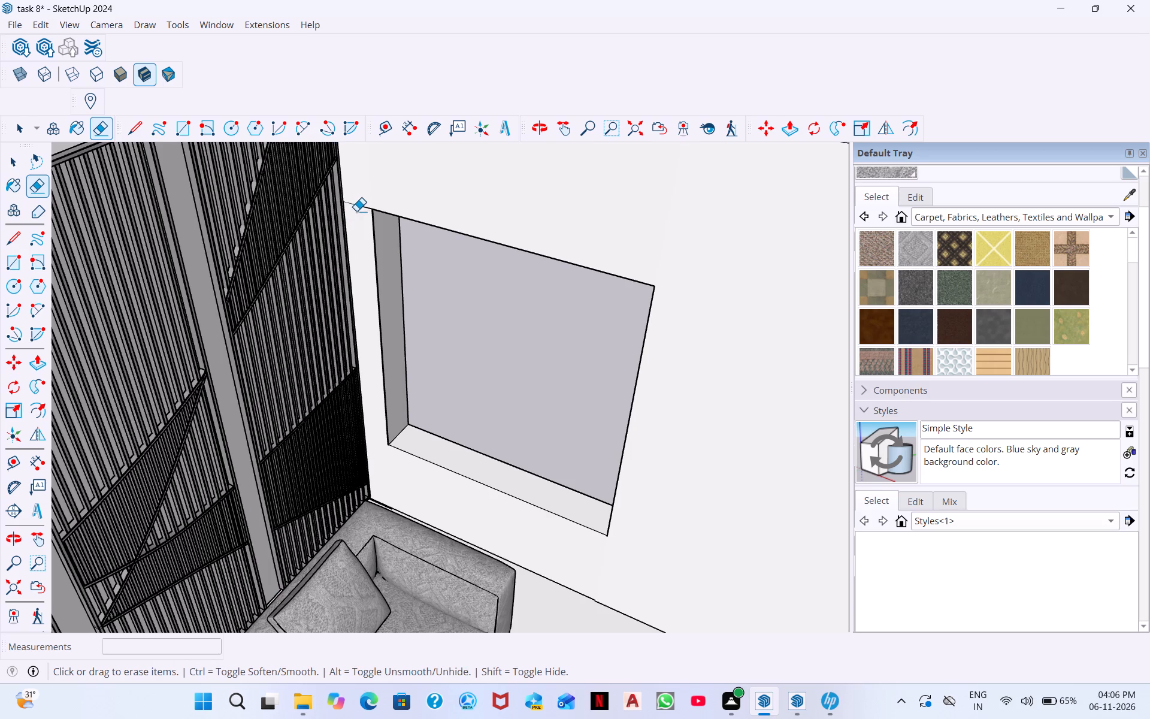
Erase the slatted panel design from the side wall and bring the wall corner beside the window into close view.
{"action": "left_click", "coordinate": [329, 228]}
{"action": "middle_click_drag", "start_coordinate": [347, 217], "coordinate": [350, 255]}
{"action": "scroll", "coordinate": [347, 217], "scroll_direction": "down", "scroll_amount": 1}
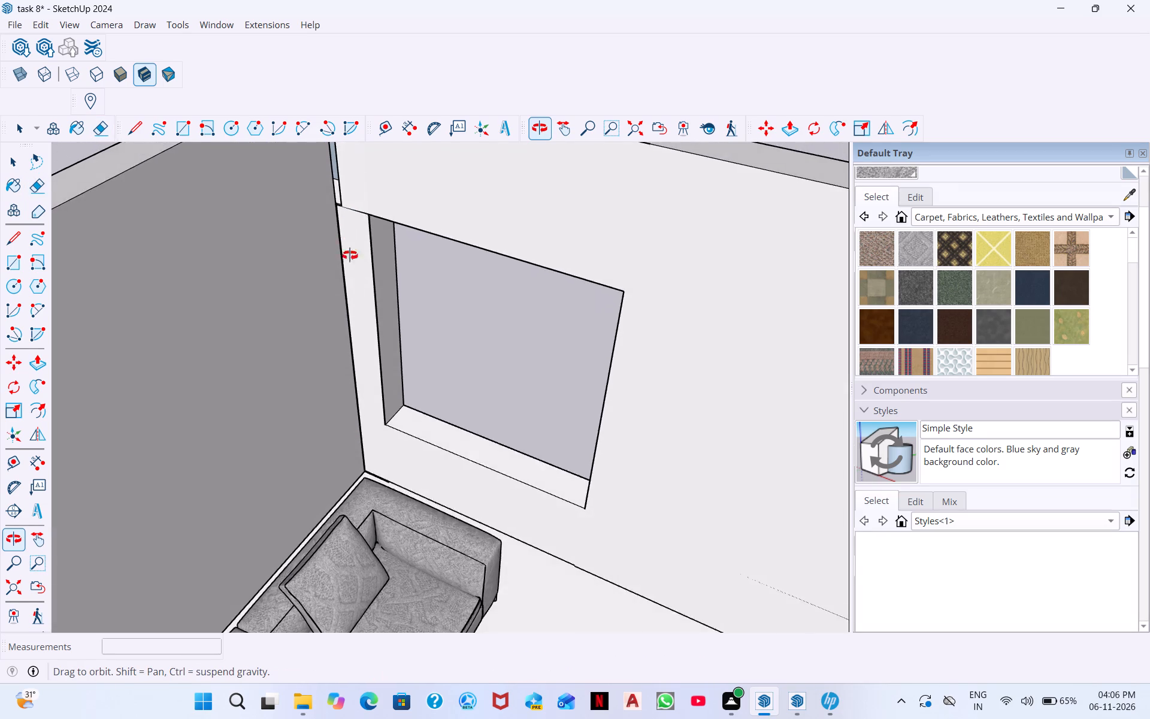
{"action": "middle_click_drag", "start_coordinate": [350, 255], "coordinate": [372, 383]}
{"action": "scroll", "coordinate": [355, 288], "scroll_direction": "up", "scroll_amount": 4}
{"action": "middle_click_drag", "start_coordinate": [336, 255], "coordinate": [370, 255]}
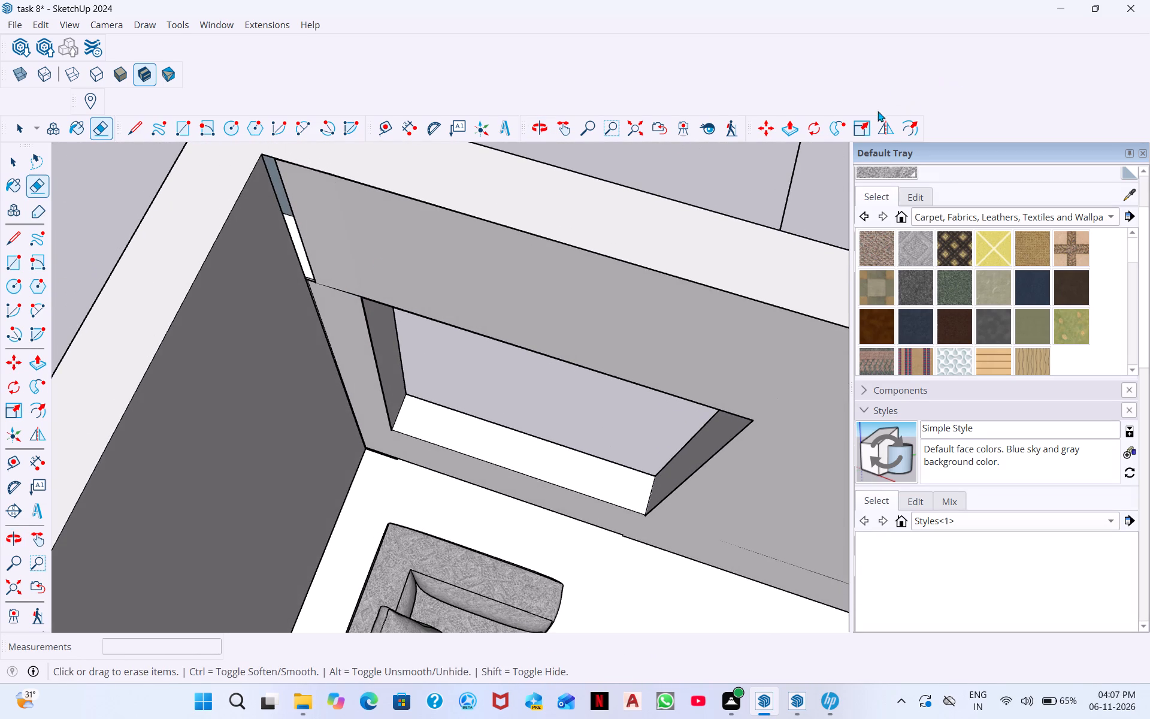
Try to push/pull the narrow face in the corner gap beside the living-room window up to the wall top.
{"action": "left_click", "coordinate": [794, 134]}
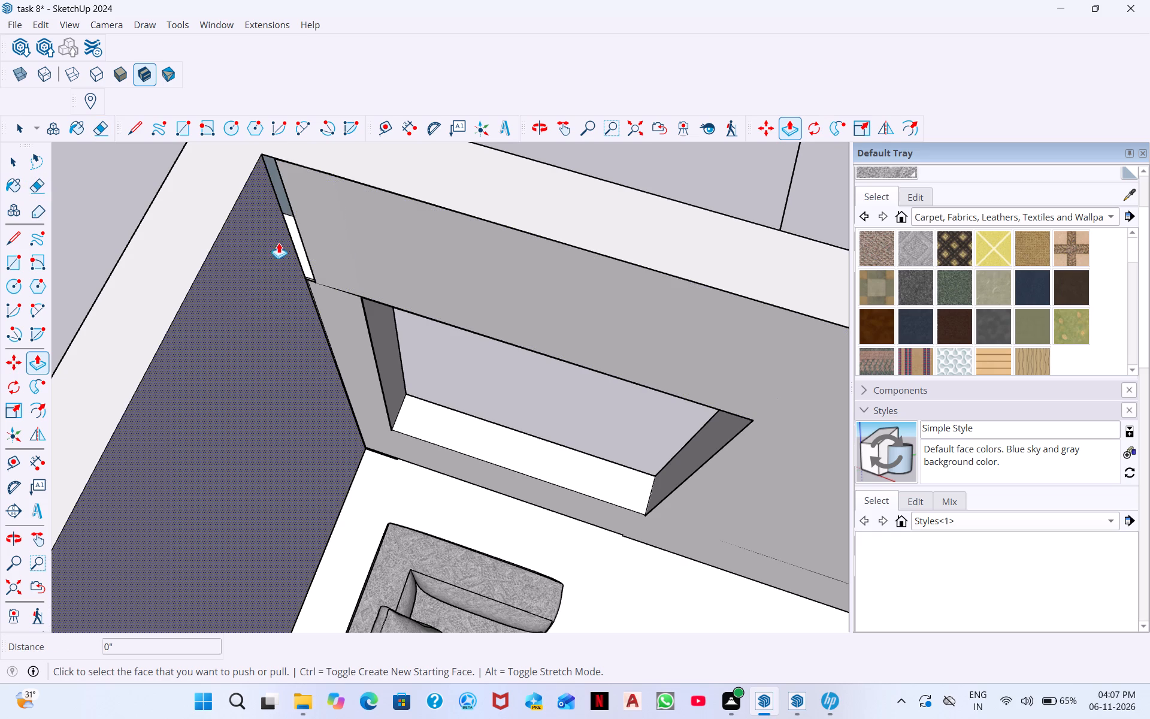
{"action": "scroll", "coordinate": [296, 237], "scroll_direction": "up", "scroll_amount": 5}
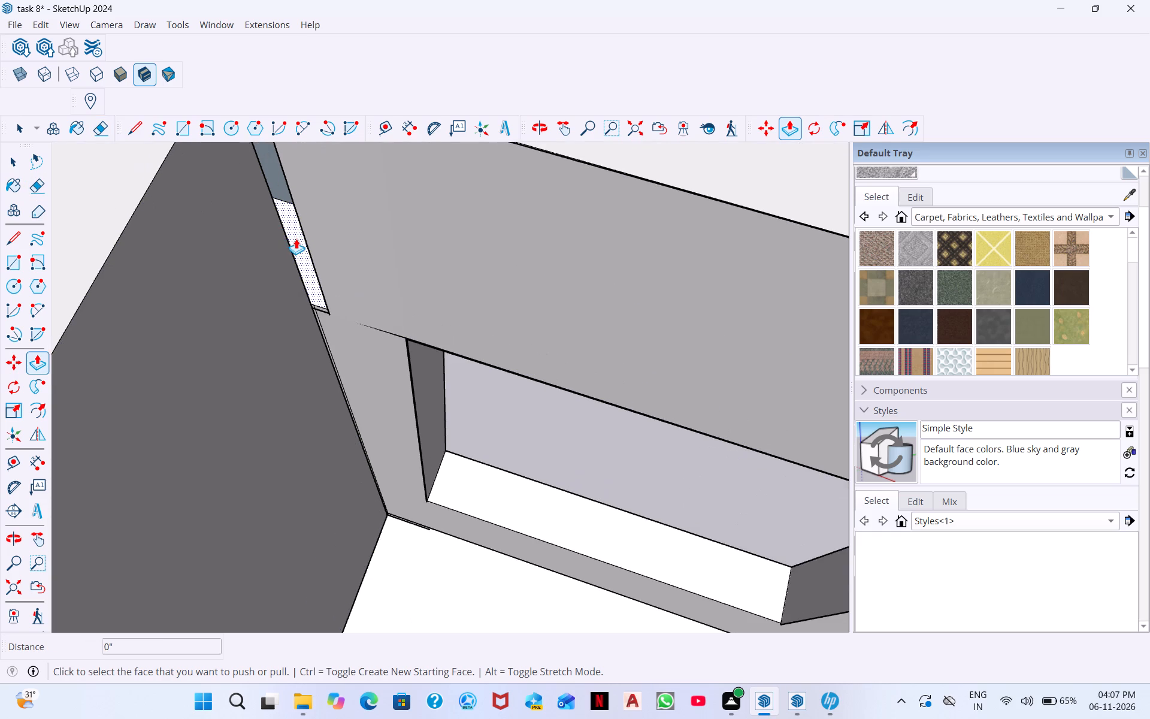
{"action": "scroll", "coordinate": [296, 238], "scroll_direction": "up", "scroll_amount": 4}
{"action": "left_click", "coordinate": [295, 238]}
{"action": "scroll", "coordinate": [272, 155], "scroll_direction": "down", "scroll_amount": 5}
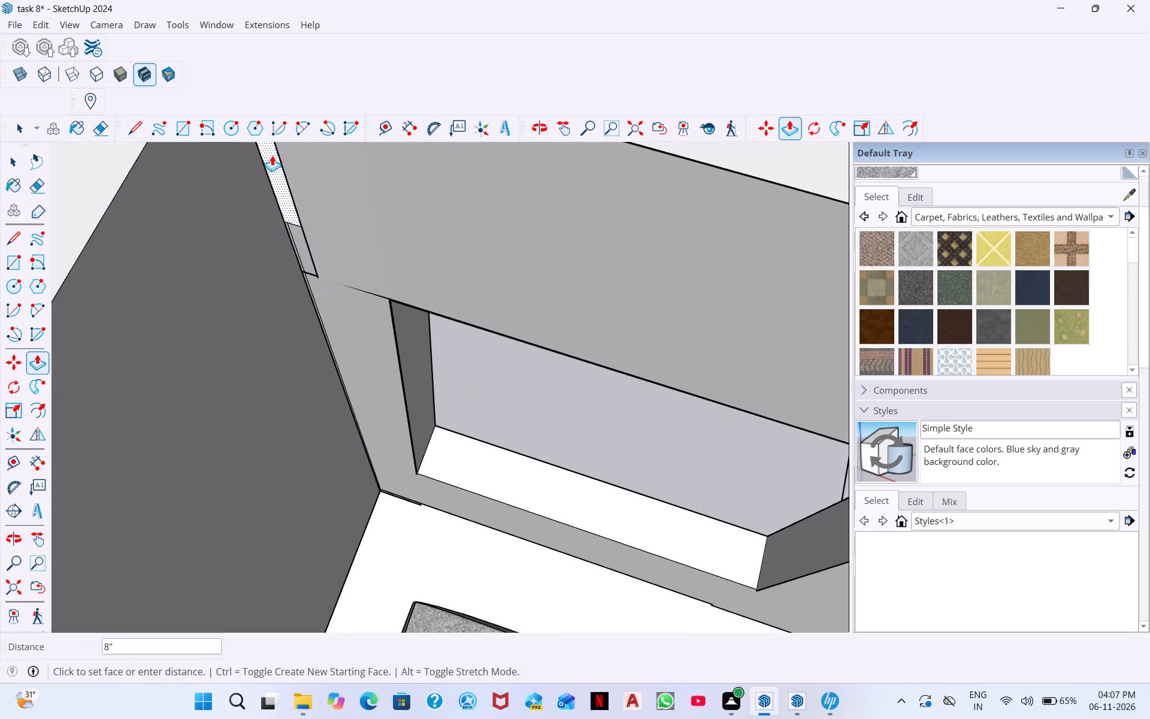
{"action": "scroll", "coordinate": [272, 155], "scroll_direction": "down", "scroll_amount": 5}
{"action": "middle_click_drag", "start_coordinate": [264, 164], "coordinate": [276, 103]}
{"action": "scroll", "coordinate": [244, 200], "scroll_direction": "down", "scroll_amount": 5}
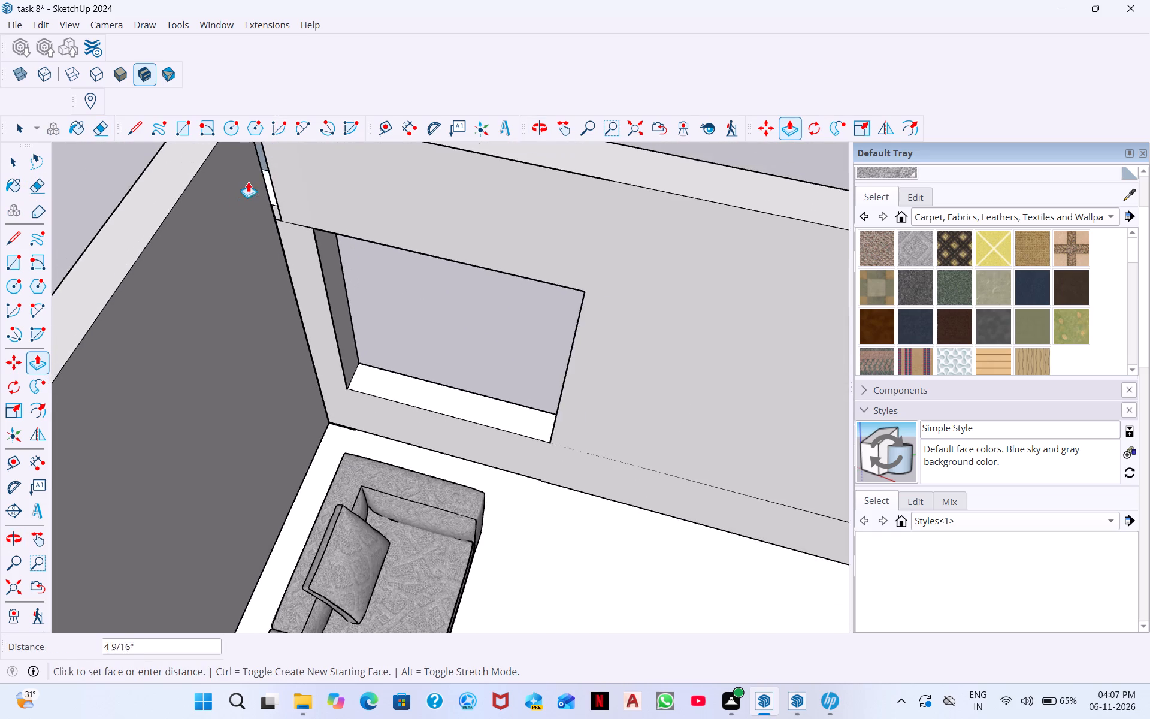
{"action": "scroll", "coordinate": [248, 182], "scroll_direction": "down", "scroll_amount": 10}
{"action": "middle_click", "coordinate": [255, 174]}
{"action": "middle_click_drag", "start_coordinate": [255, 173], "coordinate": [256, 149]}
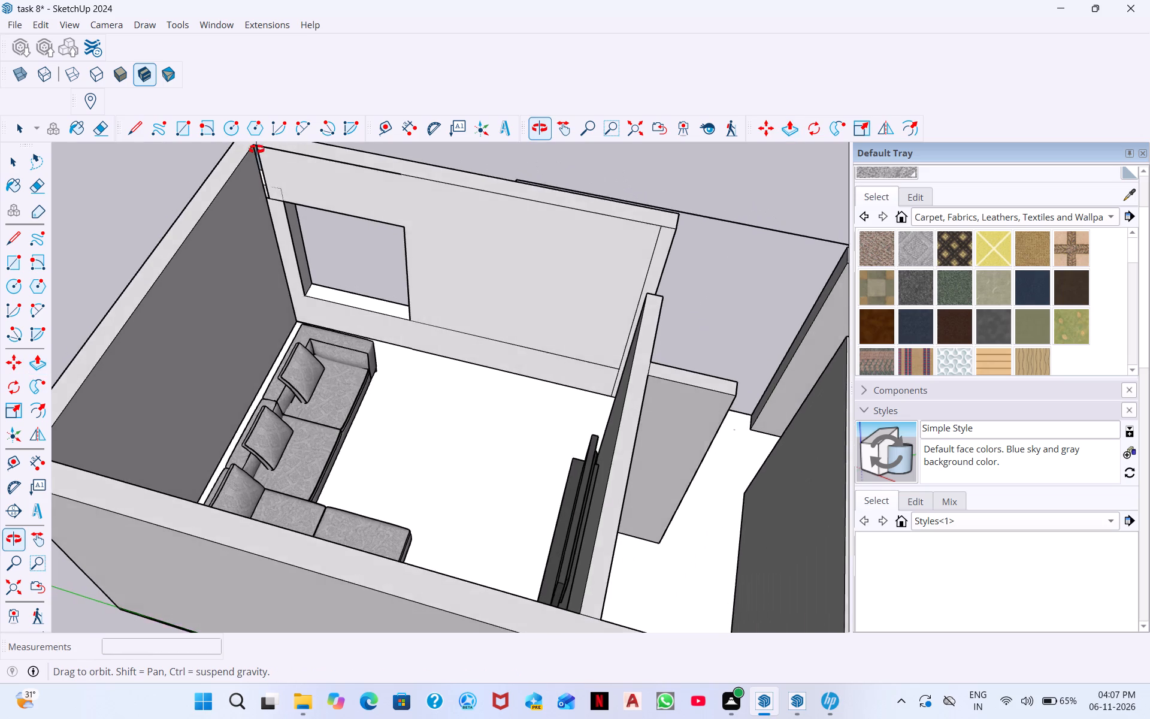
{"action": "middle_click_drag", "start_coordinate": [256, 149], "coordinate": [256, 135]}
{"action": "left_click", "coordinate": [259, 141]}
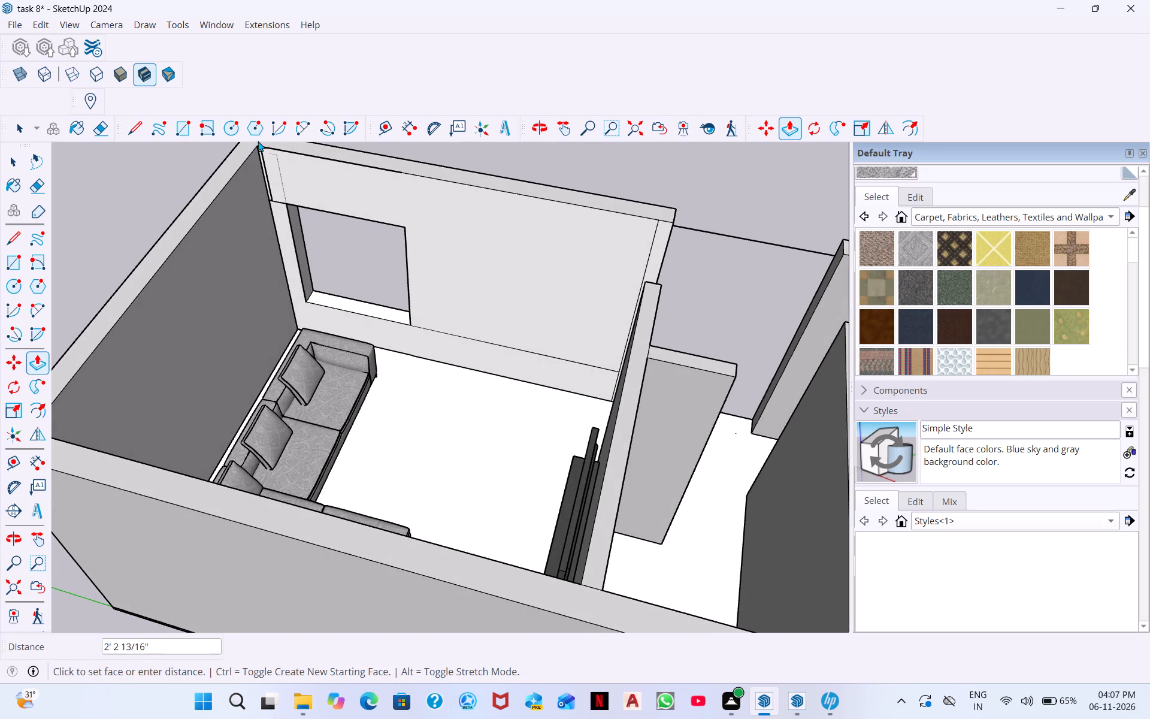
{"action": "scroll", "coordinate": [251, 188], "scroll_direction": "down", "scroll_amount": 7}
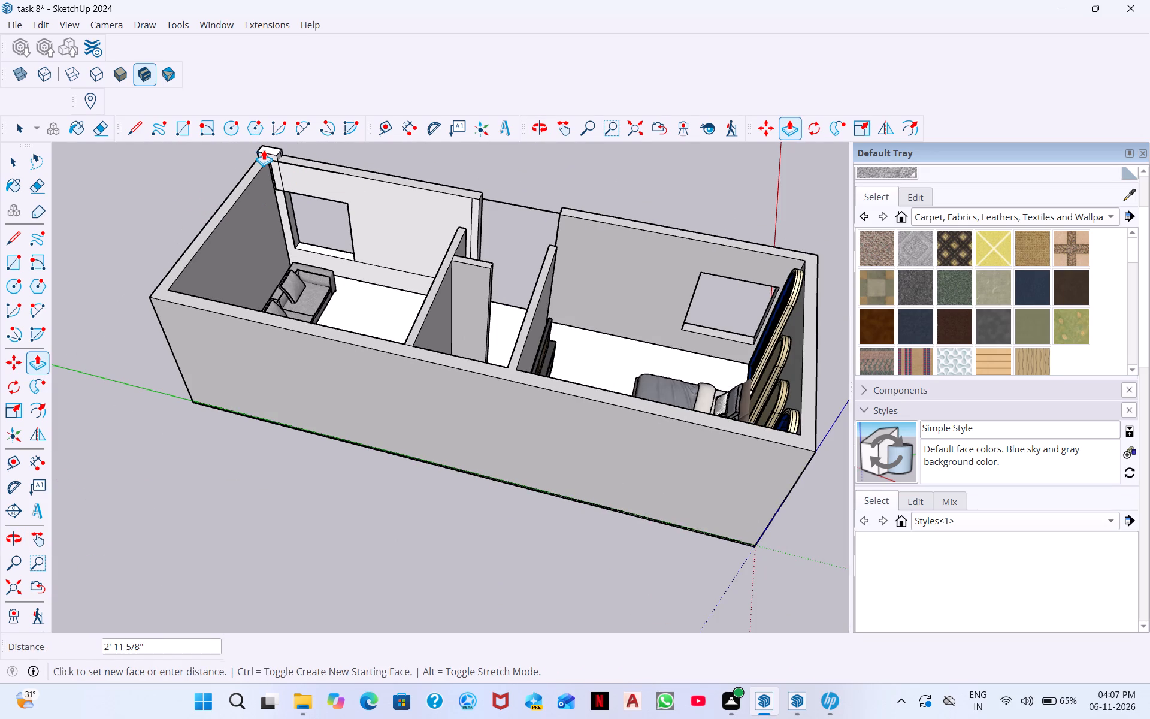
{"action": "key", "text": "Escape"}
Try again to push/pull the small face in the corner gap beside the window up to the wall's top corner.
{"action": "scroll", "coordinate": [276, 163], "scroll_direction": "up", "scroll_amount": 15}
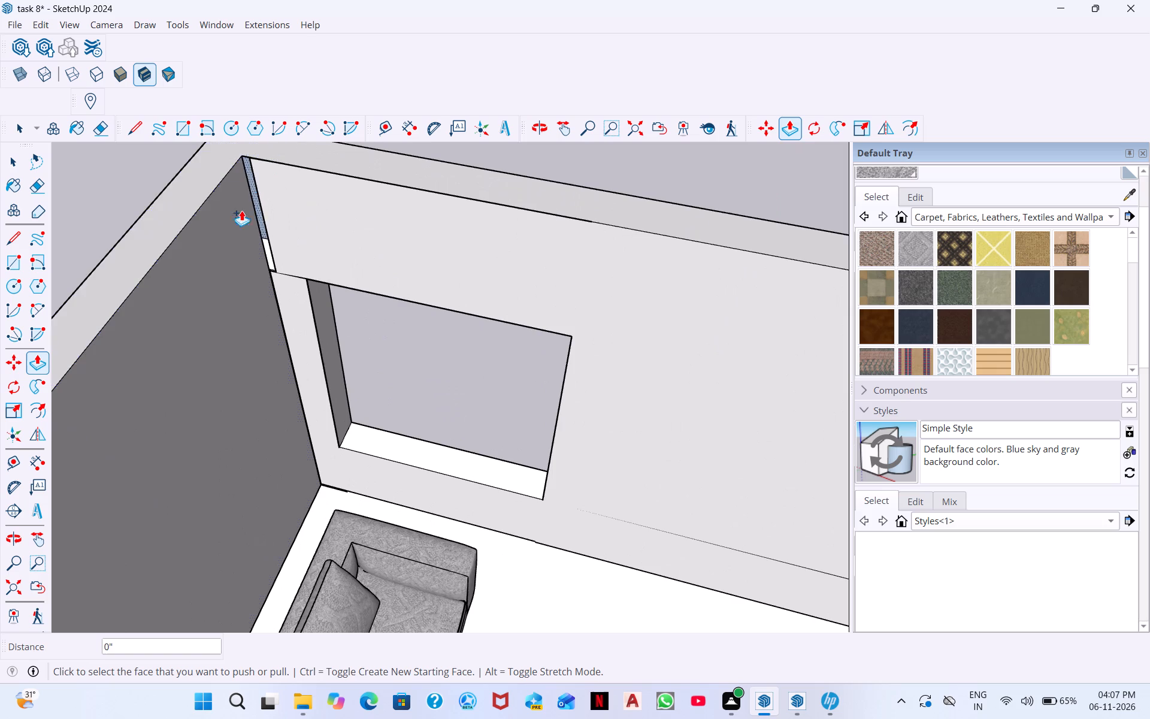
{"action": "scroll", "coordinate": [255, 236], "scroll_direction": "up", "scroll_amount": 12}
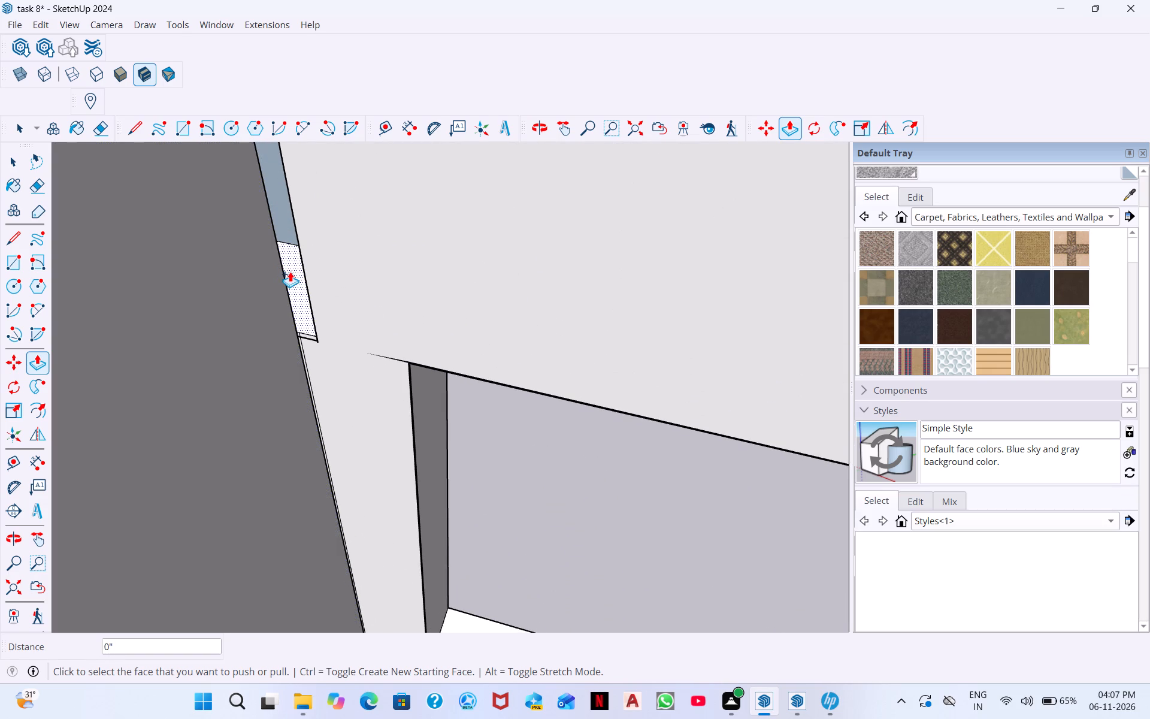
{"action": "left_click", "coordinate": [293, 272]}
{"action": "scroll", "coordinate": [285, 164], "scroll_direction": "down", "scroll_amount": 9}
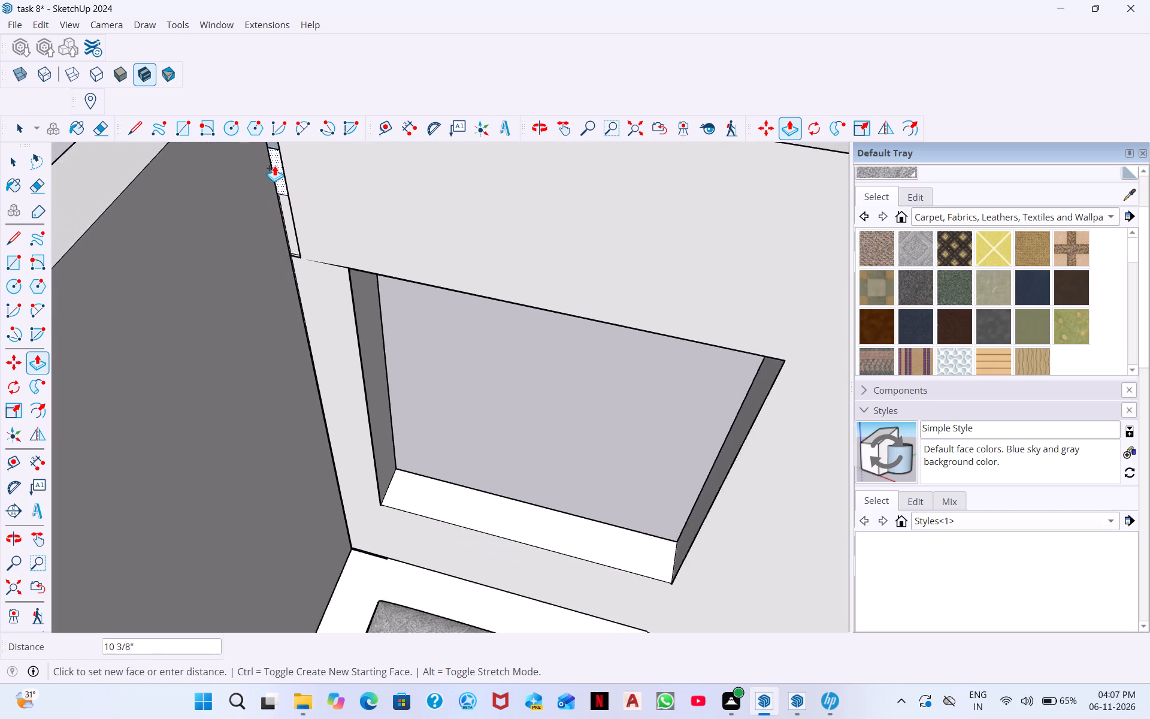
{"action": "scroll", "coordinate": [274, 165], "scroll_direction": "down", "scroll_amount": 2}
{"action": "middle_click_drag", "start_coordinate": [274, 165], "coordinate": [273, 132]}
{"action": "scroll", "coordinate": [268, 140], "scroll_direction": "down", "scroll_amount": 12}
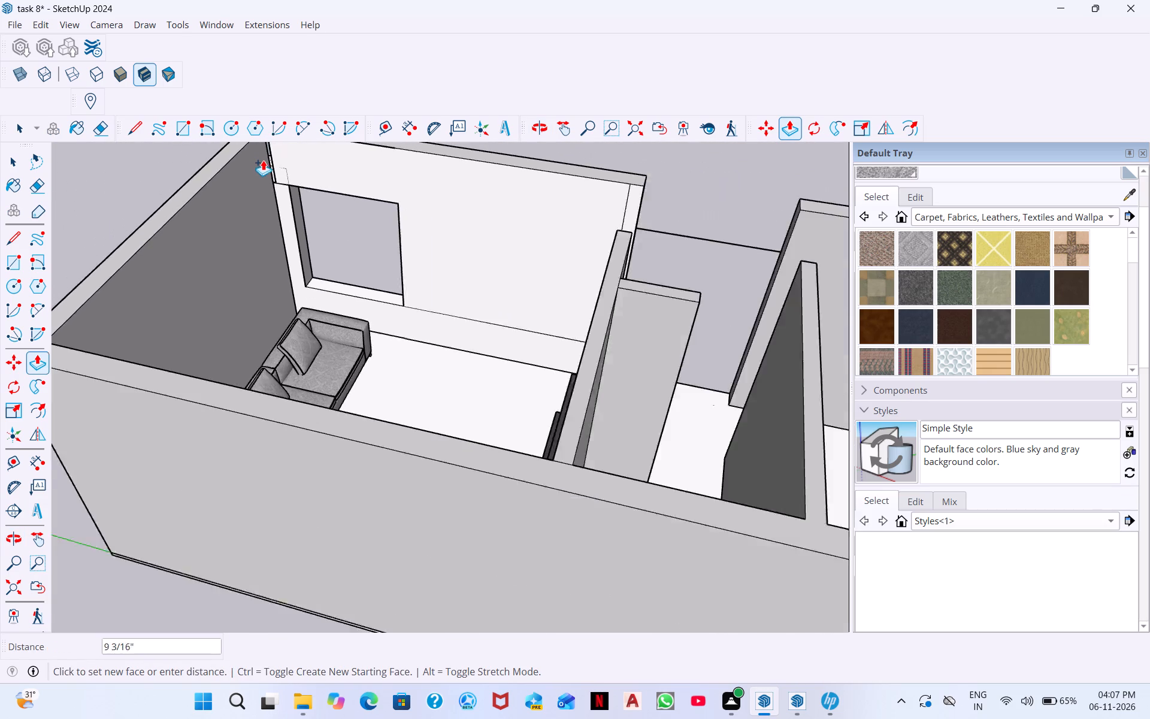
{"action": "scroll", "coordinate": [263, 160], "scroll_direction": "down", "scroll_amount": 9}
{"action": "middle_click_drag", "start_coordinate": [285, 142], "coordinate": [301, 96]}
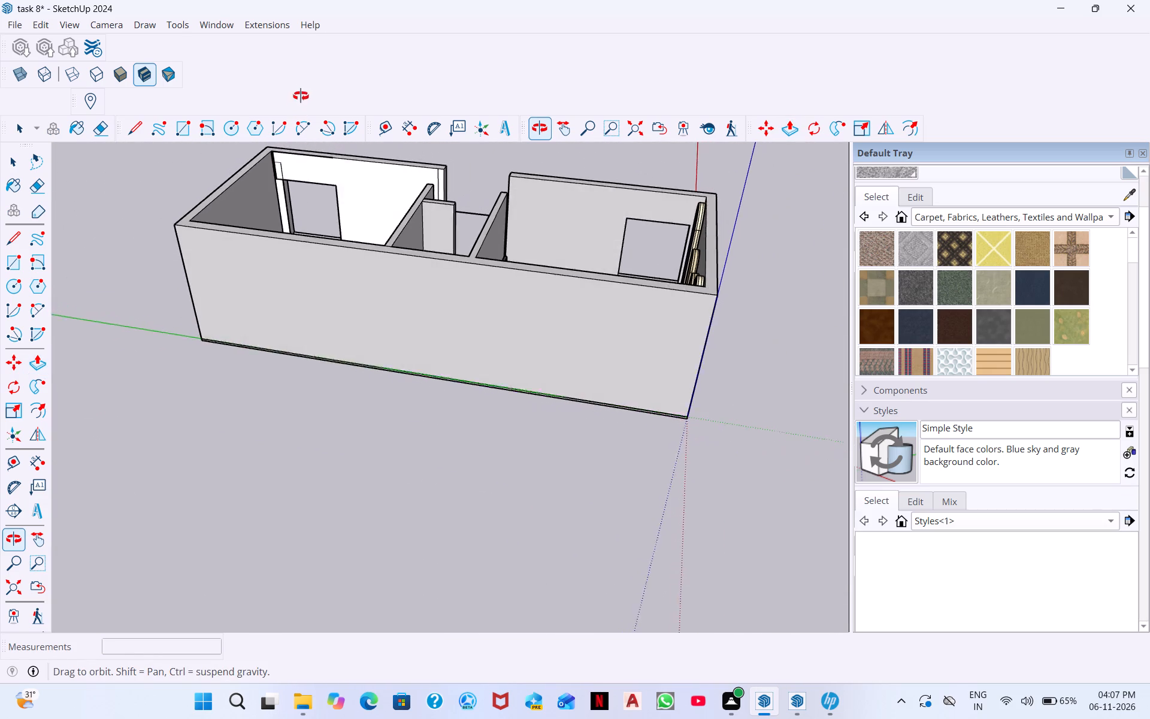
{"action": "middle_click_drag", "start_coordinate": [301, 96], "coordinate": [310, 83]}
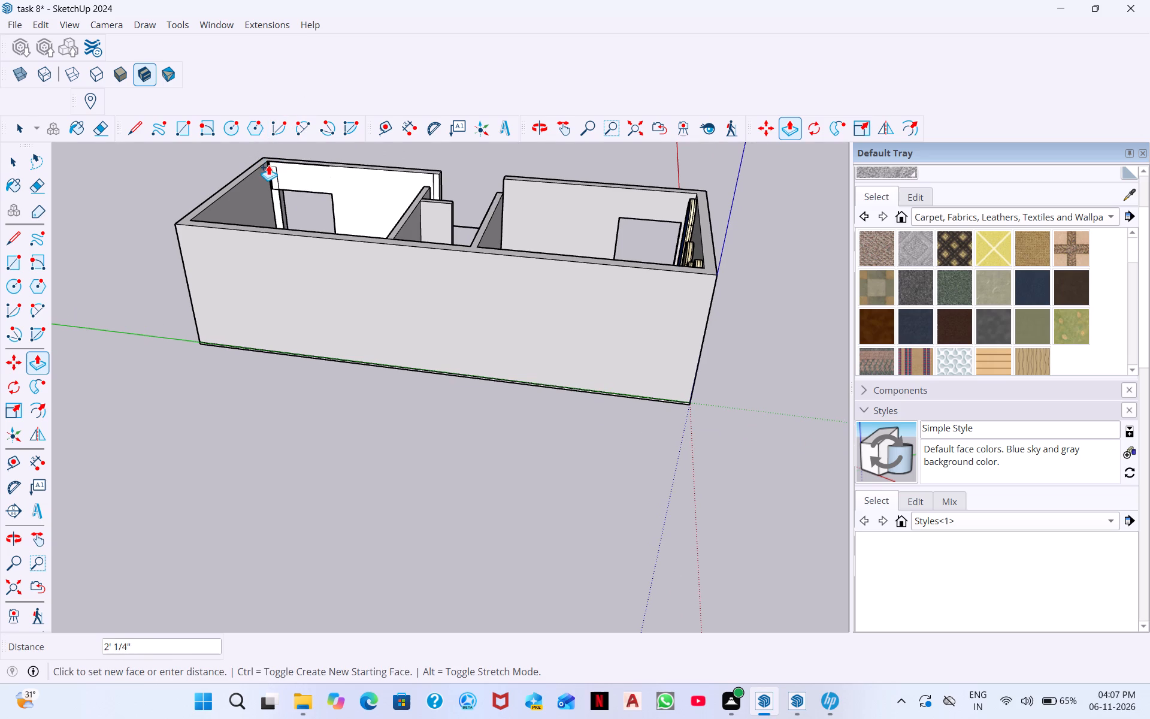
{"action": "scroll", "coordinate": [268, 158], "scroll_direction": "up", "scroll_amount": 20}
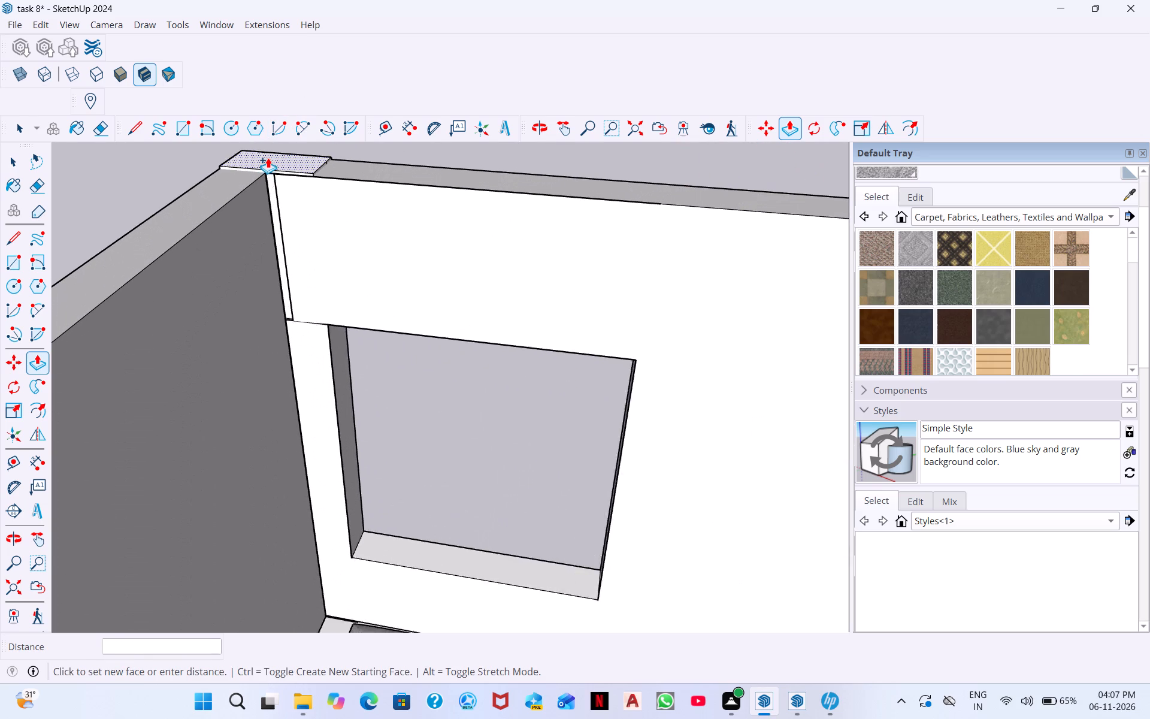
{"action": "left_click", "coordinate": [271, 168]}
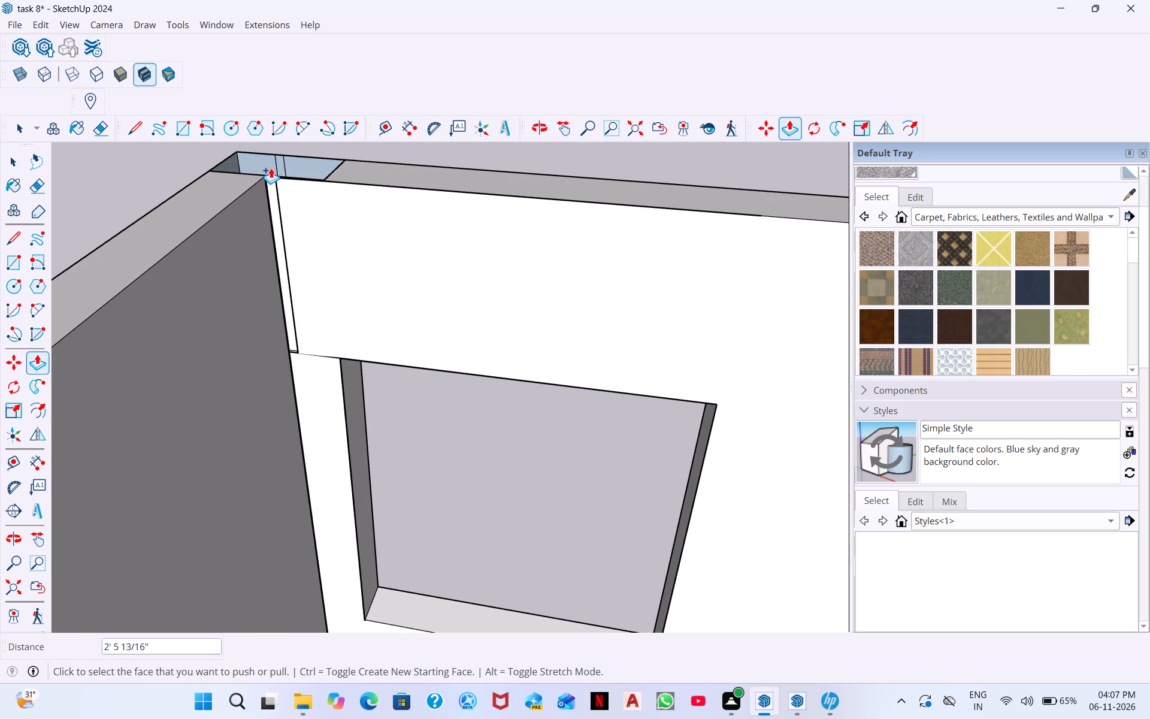
Undo the corner pulls and the preceding erasures of the slatted panels, window edges and dashed guide above the front wall.
{"action": "scroll", "coordinate": [280, 162], "scroll_direction": "down", "scroll_amount": 1}
{"action": "middle_click_drag", "start_coordinate": [280, 162], "coordinate": [198, 564]}
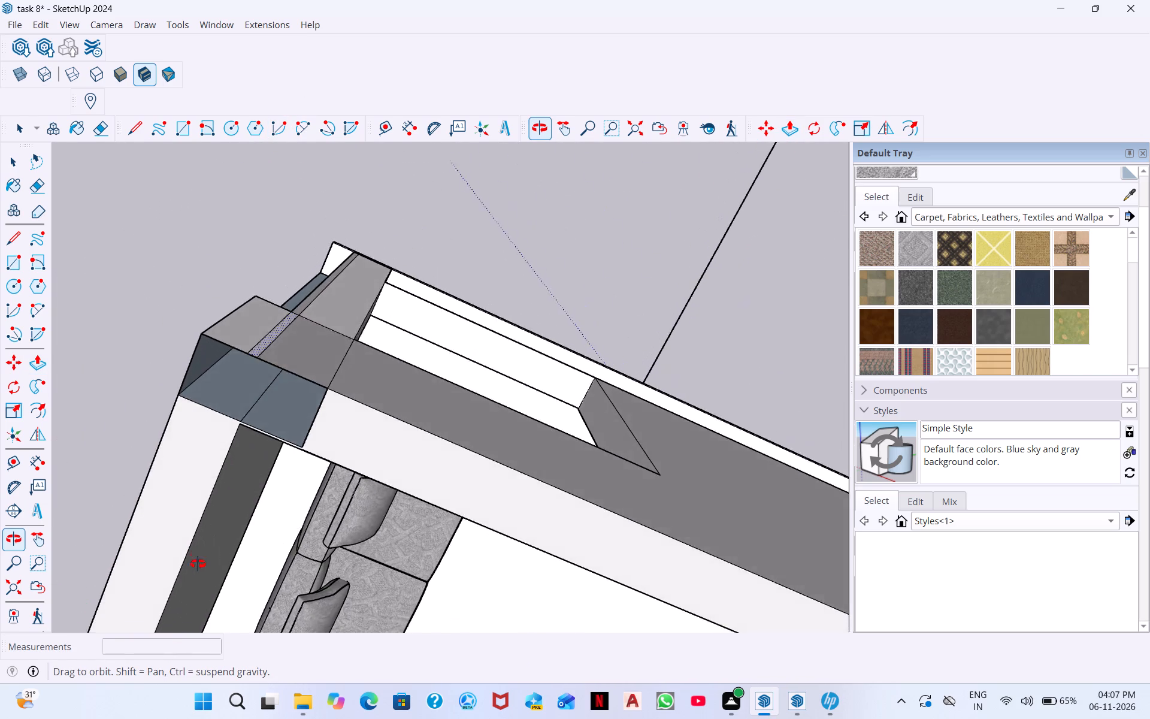
{"action": "middle_click_drag", "start_coordinate": [198, 564], "coordinate": [236, 534]}
{"action": "key", "text": "ctrl+z"}
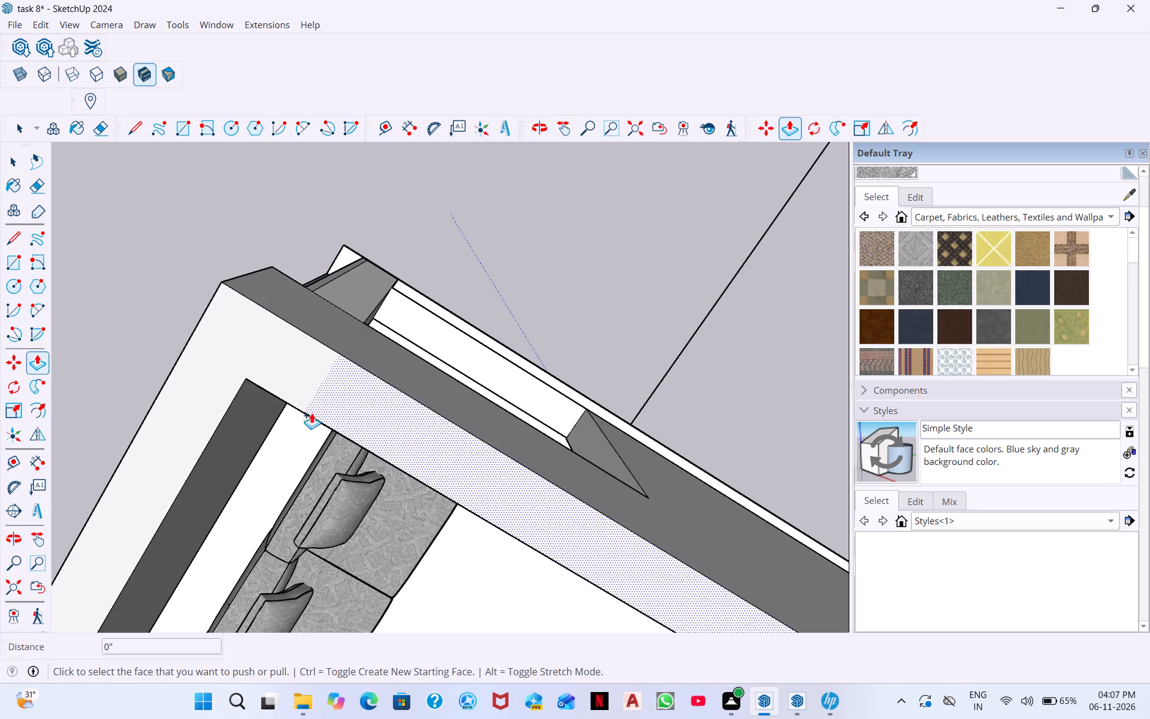
{"action": "middle_click_drag", "start_coordinate": [311, 413], "coordinate": [454, 627]}
{"action": "key", "text": "ctrl+z"}
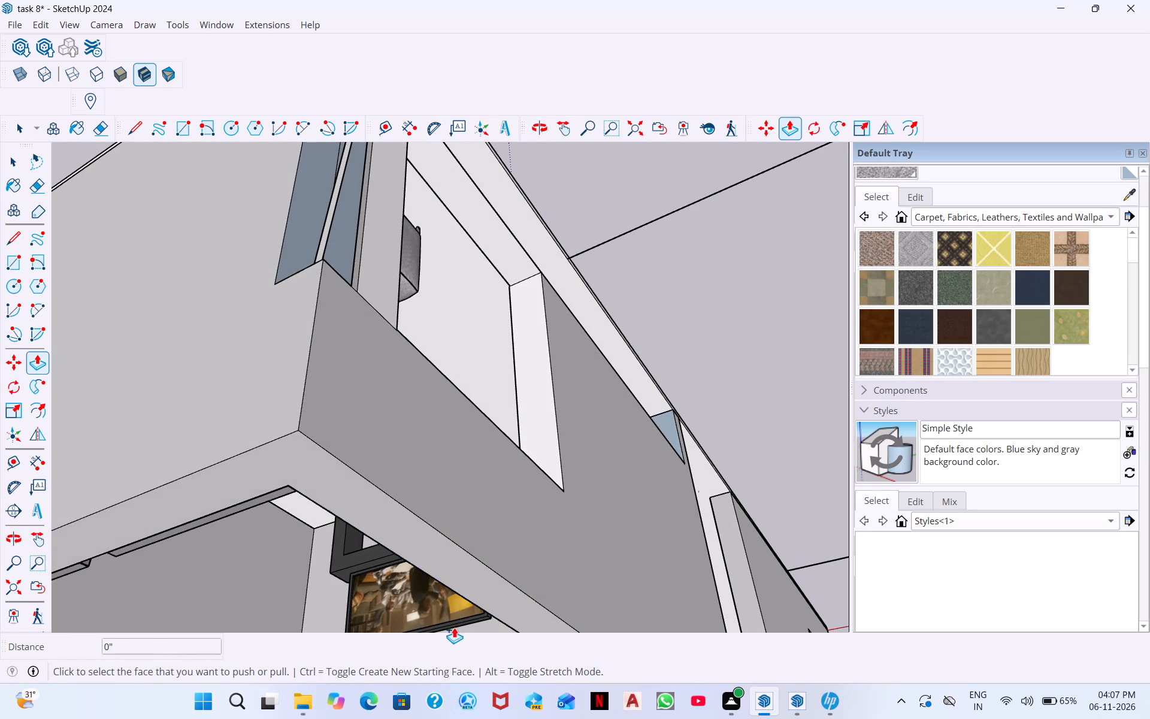
{"action": "key", "text": "ctrl+z"}
{"action": "key", "text": "ctrl+z"}
{"action": "key", "text": "ctrl+z"}
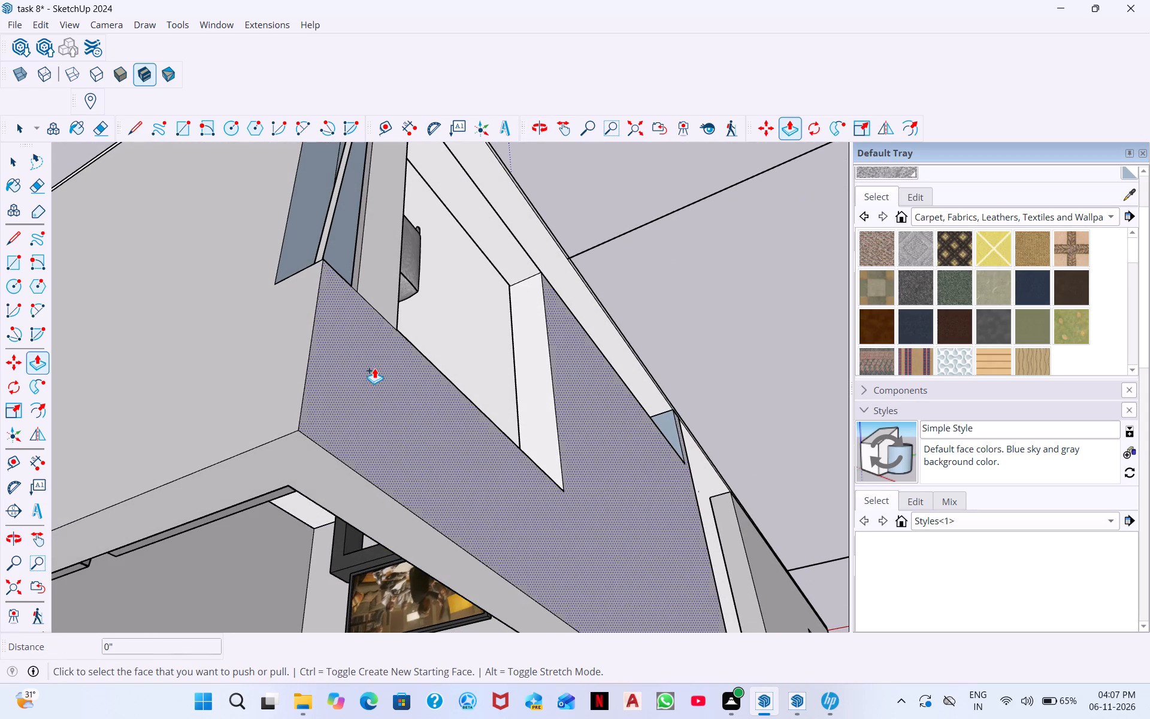
{"action": "key", "text": "ctrl+z"}
Push/pull the recessed vertical face at the front wall's outer corner beside the window by about 9 5/16 inches, matching the adjoining strip.
{"action": "middle_click_drag", "start_coordinate": [415, 463], "coordinate": [458, 253]}
{"action": "middle_click_drag", "start_coordinate": [370, 381], "coordinate": [480, 197]}
{"action": "middle_click_drag", "start_coordinate": [408, 346], "coordinate": [490, 207]}
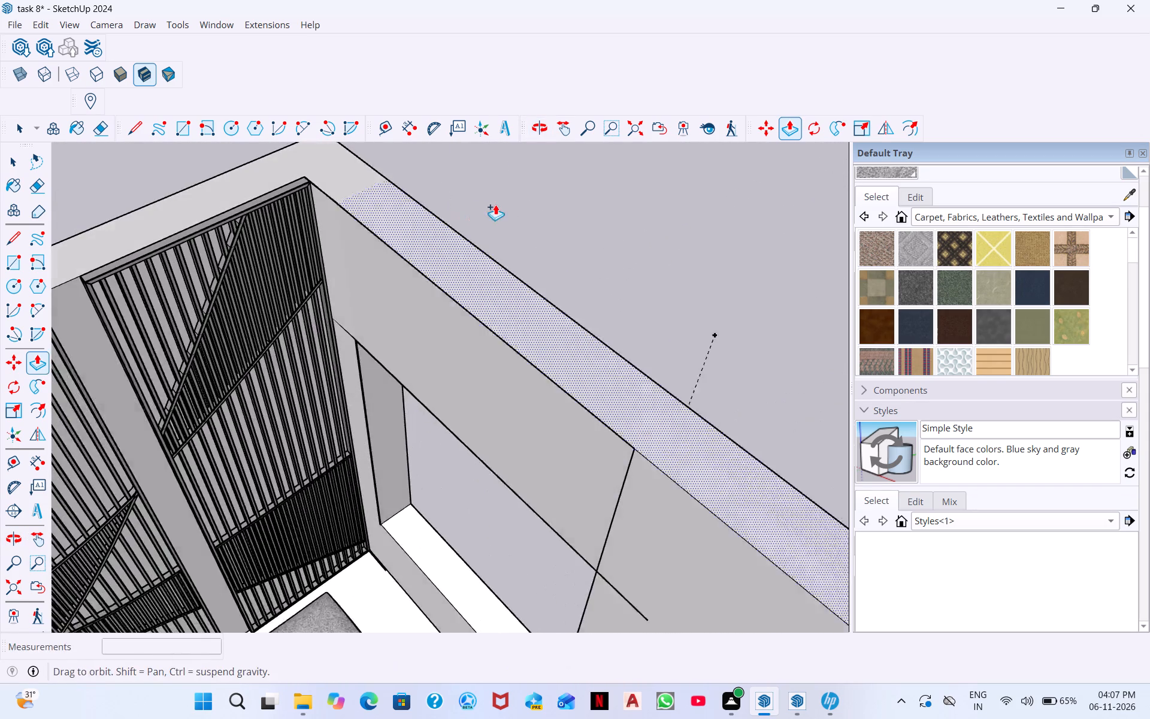
{"action": "middle_click_drag", "start_coordinate": [417, 352], "coordinate": [458, 271]}
{"action": "middle_click_drag", "start_coordinate": [823, 295], "coordinate": [165, 319]}
{"action": "middle_click_drag", "start_coordinate": [574, 437], "coordinate": [345, 316]}
{"action": "scroll", "coordinate": [579, 394], "scroll_direction": "down", "scroll_amount": 4}
{"action": "middle_click_drag", "start_coordinate": [598, 522], "coordinate": [561, 464]}
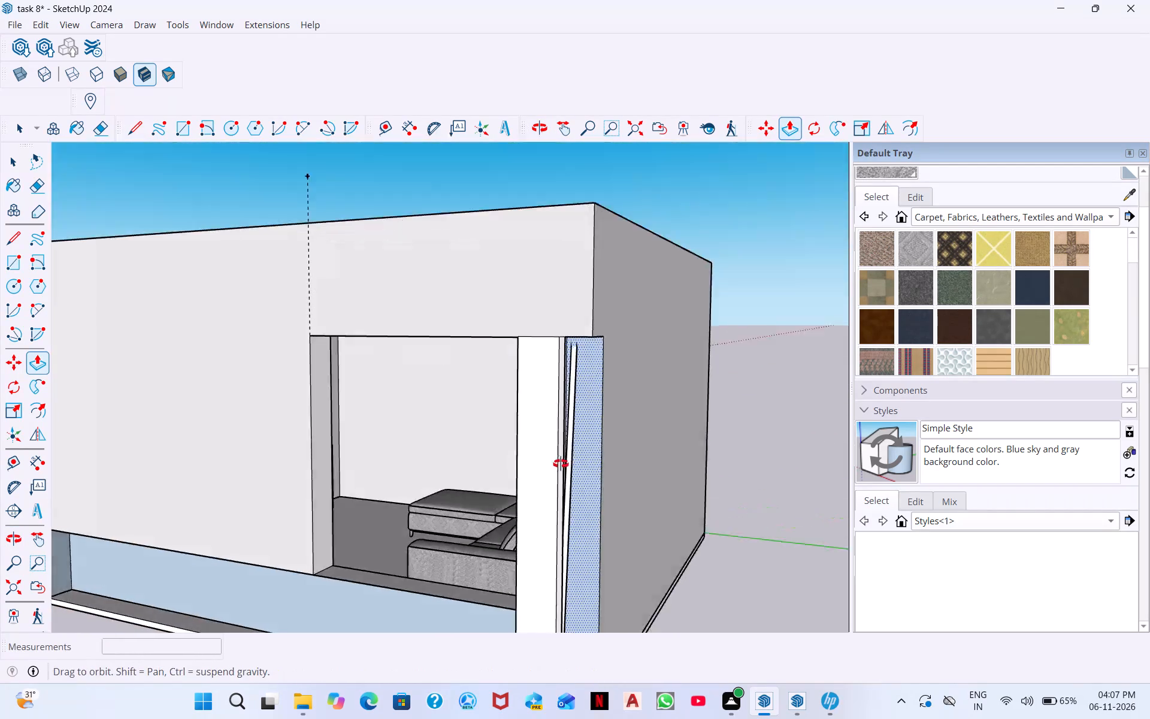
{"action": "middle_click_drag", "start_coordinate": [561, 464], "coordinate": [531, 400]}
{"action": "scroll", "coordinate": [517, 540], "scroll_direction": "down", "scroll_amount": 6}
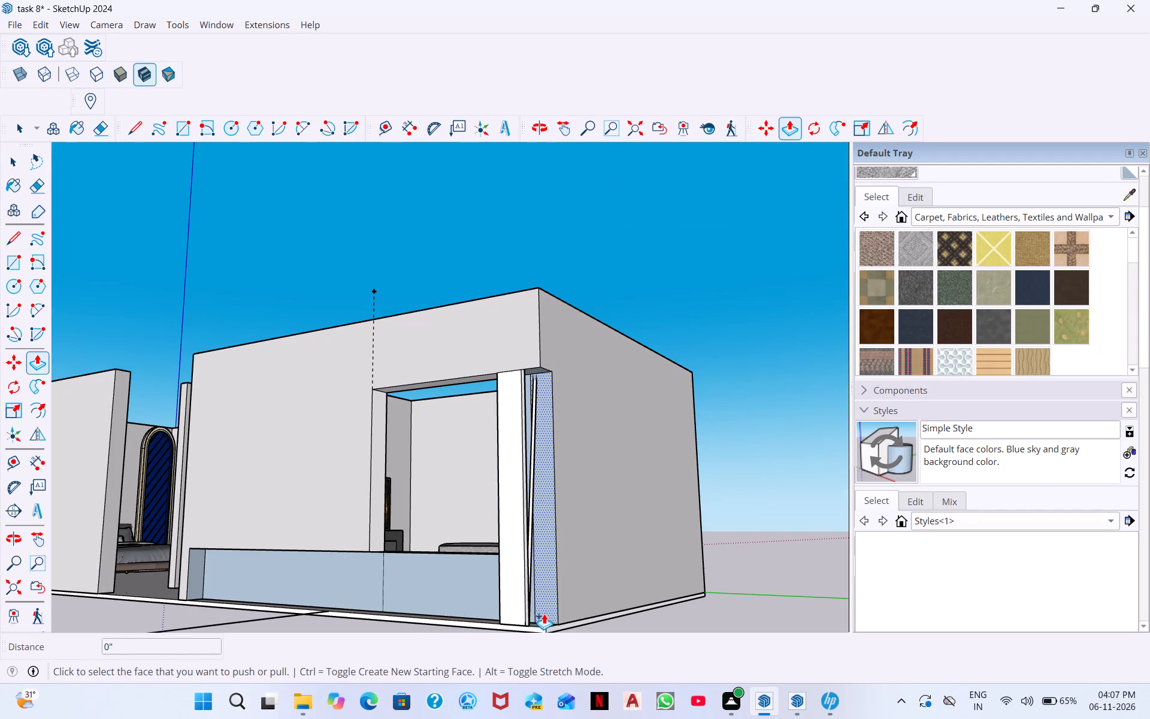
{"action": "left_click", "coordinate": [544, 618]}
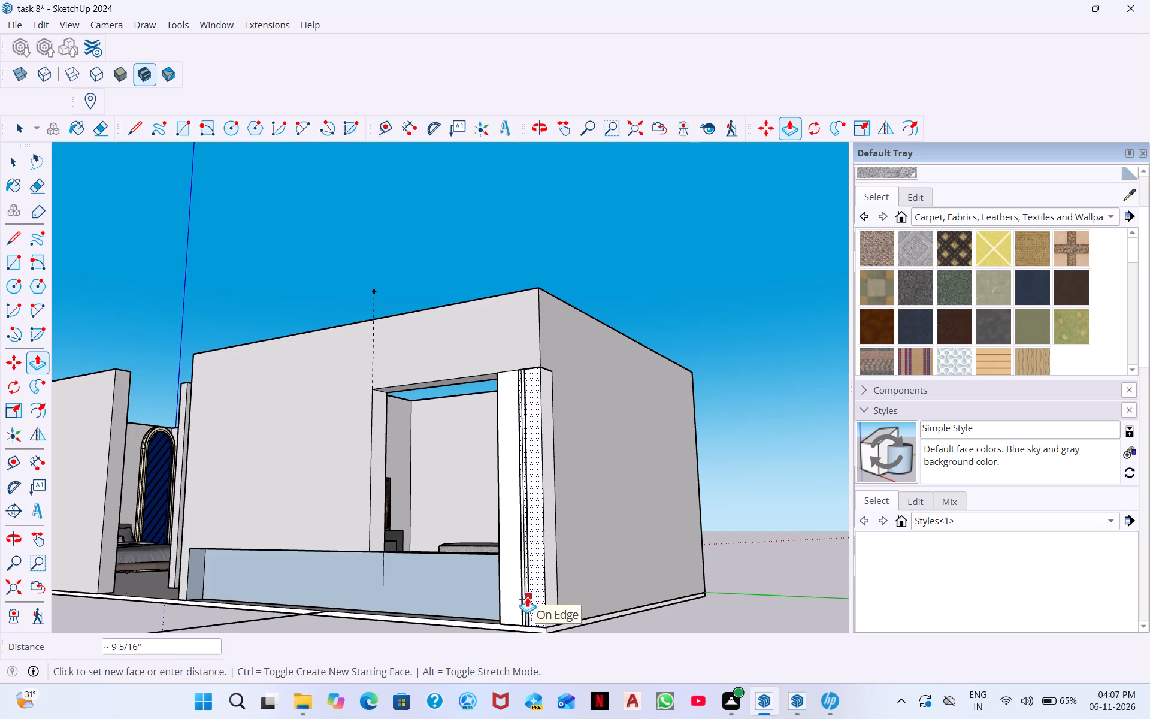
{"action": "left_click", "coordinate": [527, 597]}
Push/pull the long recessed face below the living-room window outward by about 7 9/16 inches towards the wall's outer surface.
{"action": "middle_click_drag", "start_coordinate": [519, 535], "coordinate": [585, 542]}
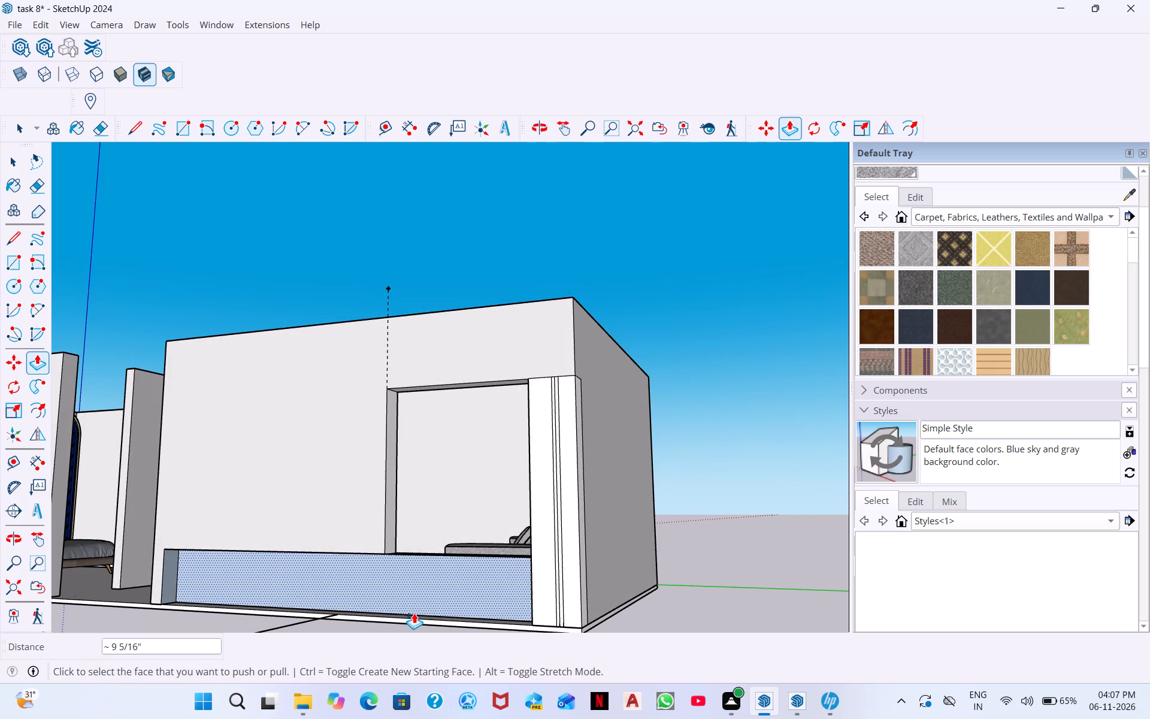
{"action": "left_click", "coordinate": [414, 613]}
{"action": "scroll", "coordinate": [312, 578], "scroll_direction": "down", "scroll_amount": 1}
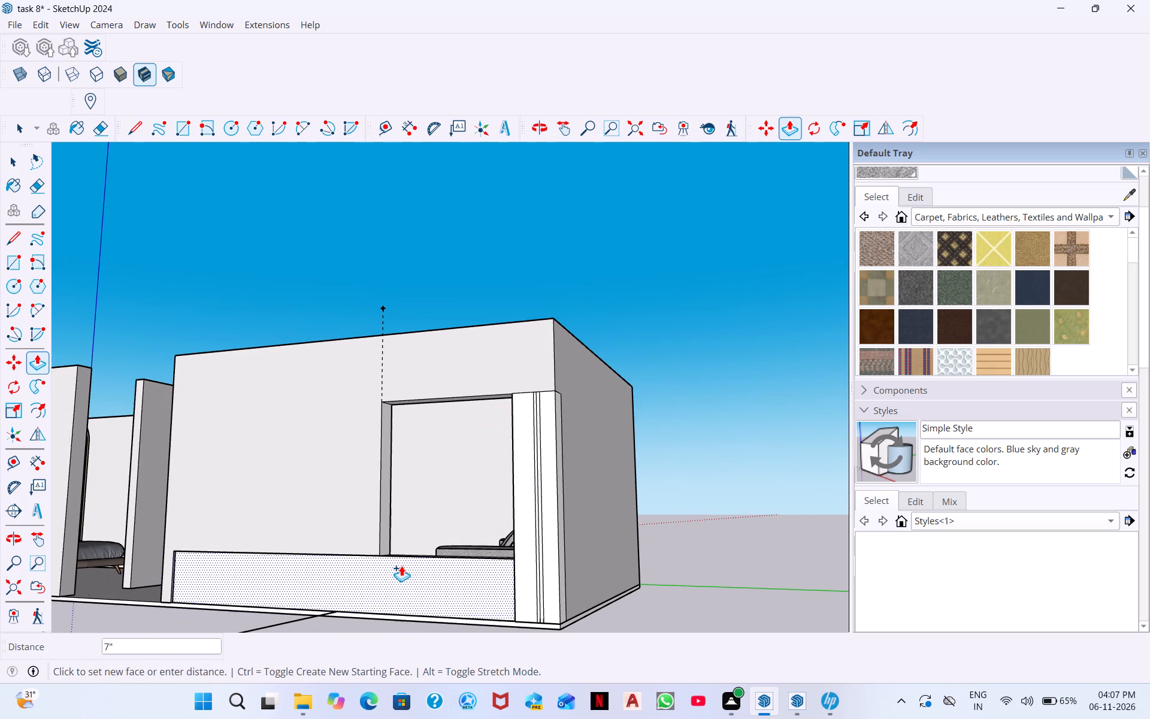
{"action": "scroll", "coordinate": [398, 568], "scroll_direction": "up", "scroll_amount": 5}
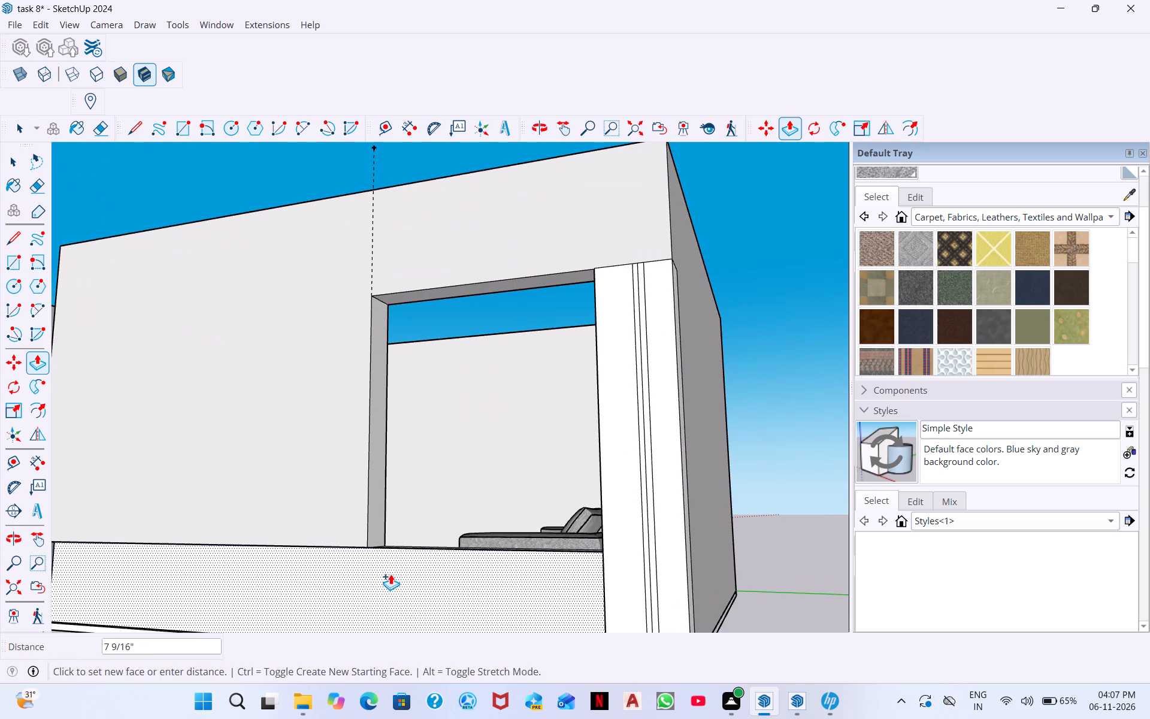
{"action": "left_click", "coordinate": [391, 574]}
{"action": "left_click", "coordinate": [400, 569]}
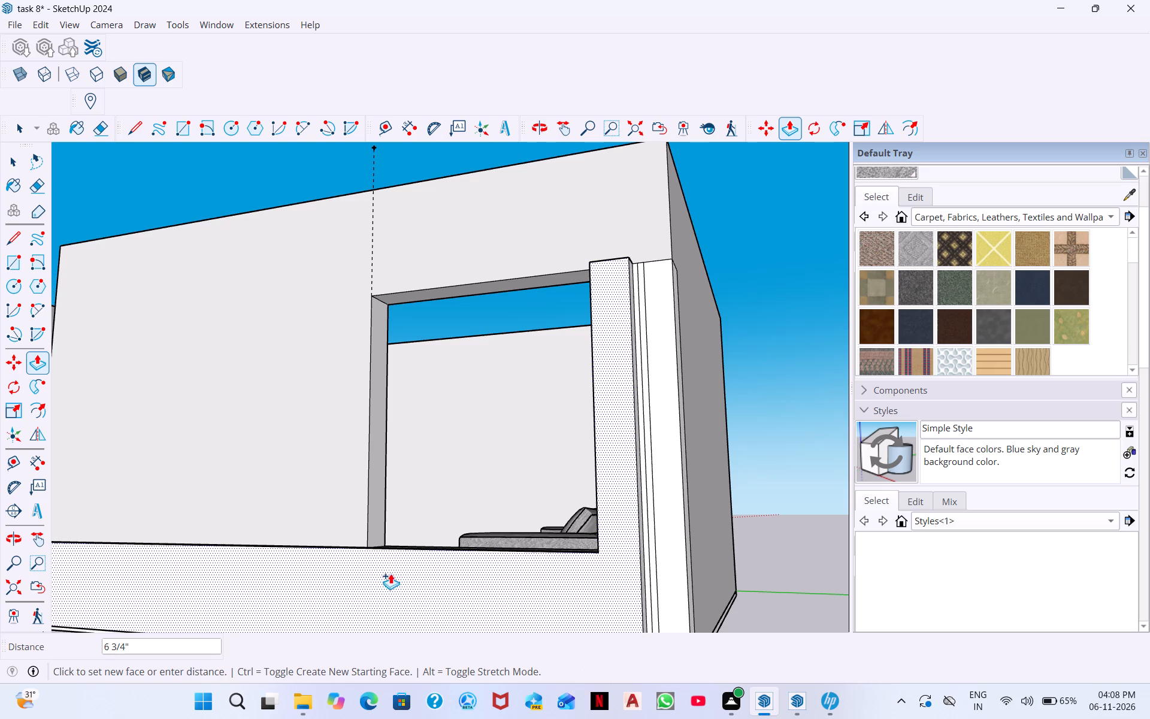
{"action": "left_click", "coordinate": [376, 545]}
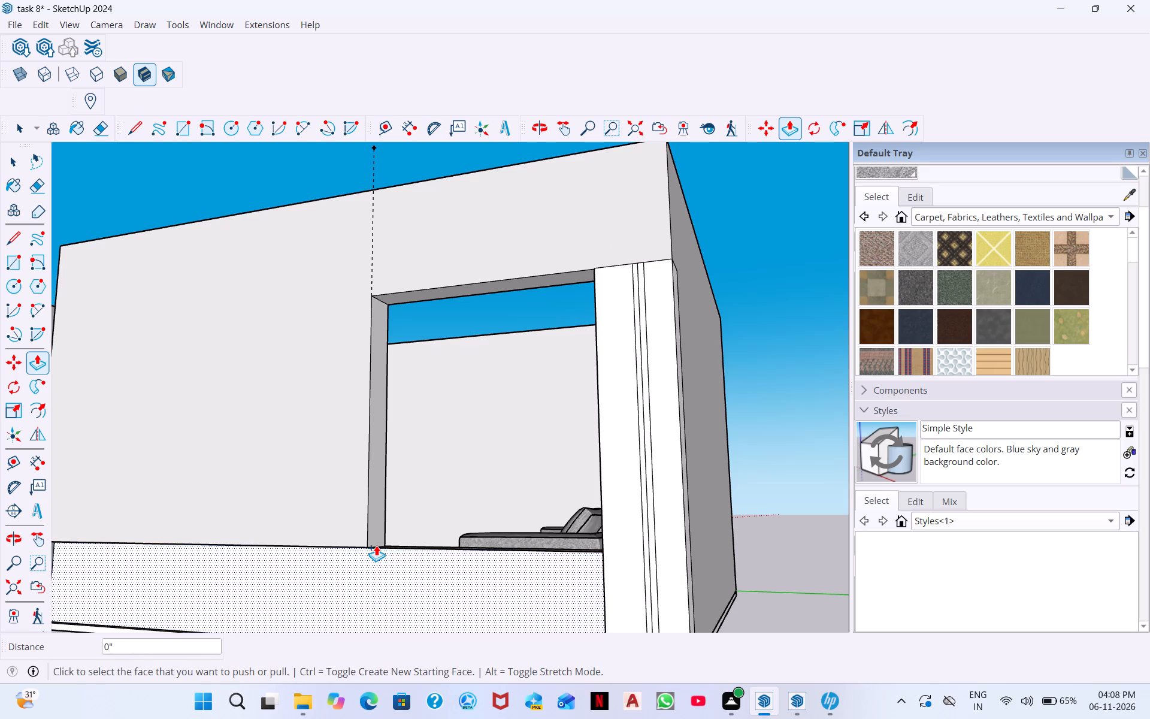
Push/pull the long face below the window by about 1 3/4 inches to align it with the front wall's outer surface.
{"action": "scroll", "coordinate": [405, 540], "scroll_direction": "down", "scroll_amount": 3}
{"action": "middle_click_drag", "start_coordinate": [537, 529], "coordinate": [504, 718]}
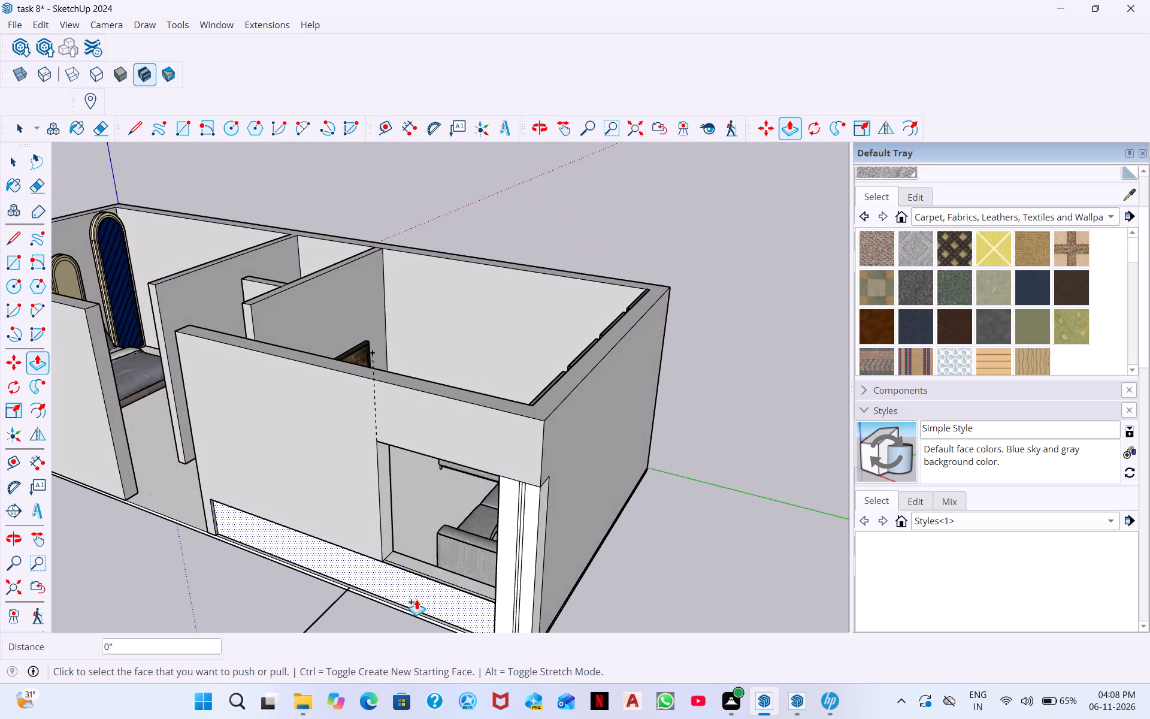
{"action": "scroll", "coordinate": [376, 570], "scroll_direction": "up", "scroll_amount": 5}
{"action": "left_click", "coordinate": [141, 493]}
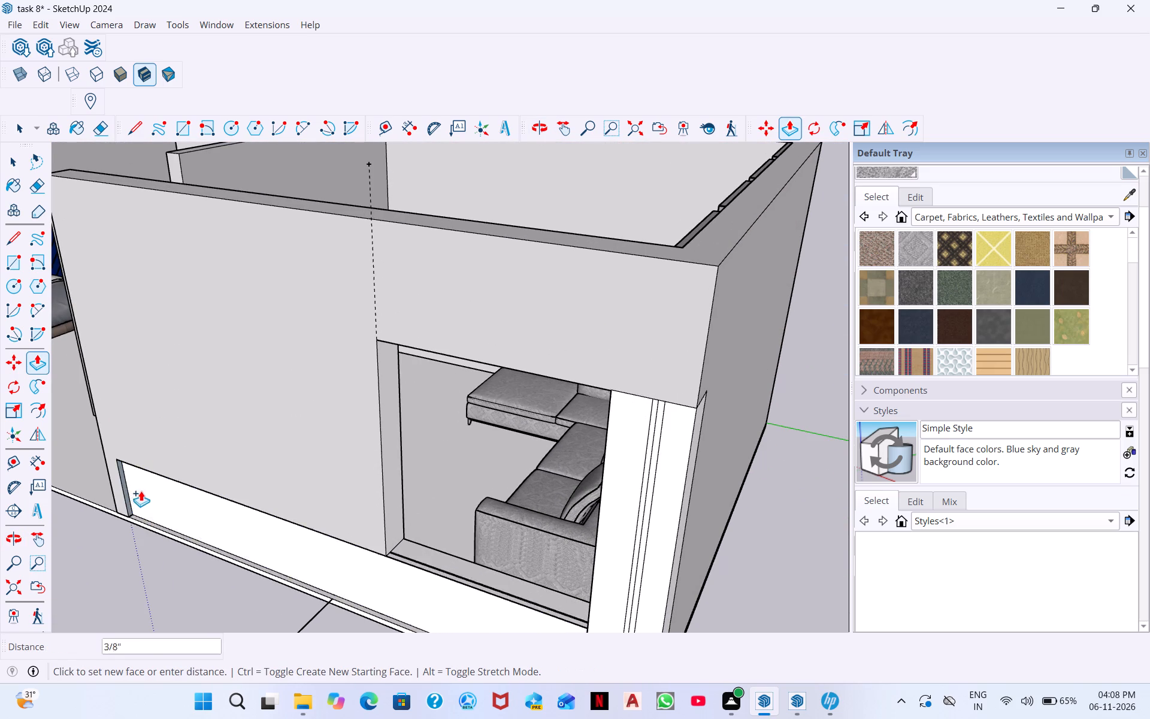
{"action": "scroll", "coordinate": [132, 491], "scroll_direction": "up", "scroll_amount": 11}
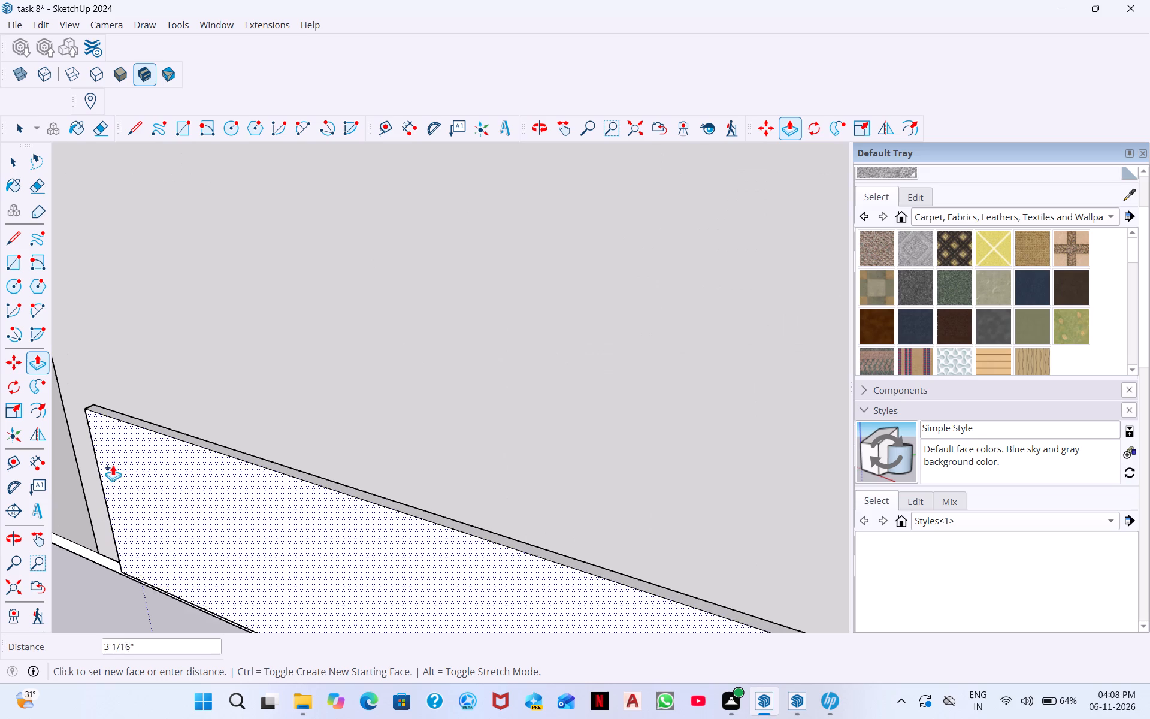
{"action": "left_click", "coordinate": [95, 406]}
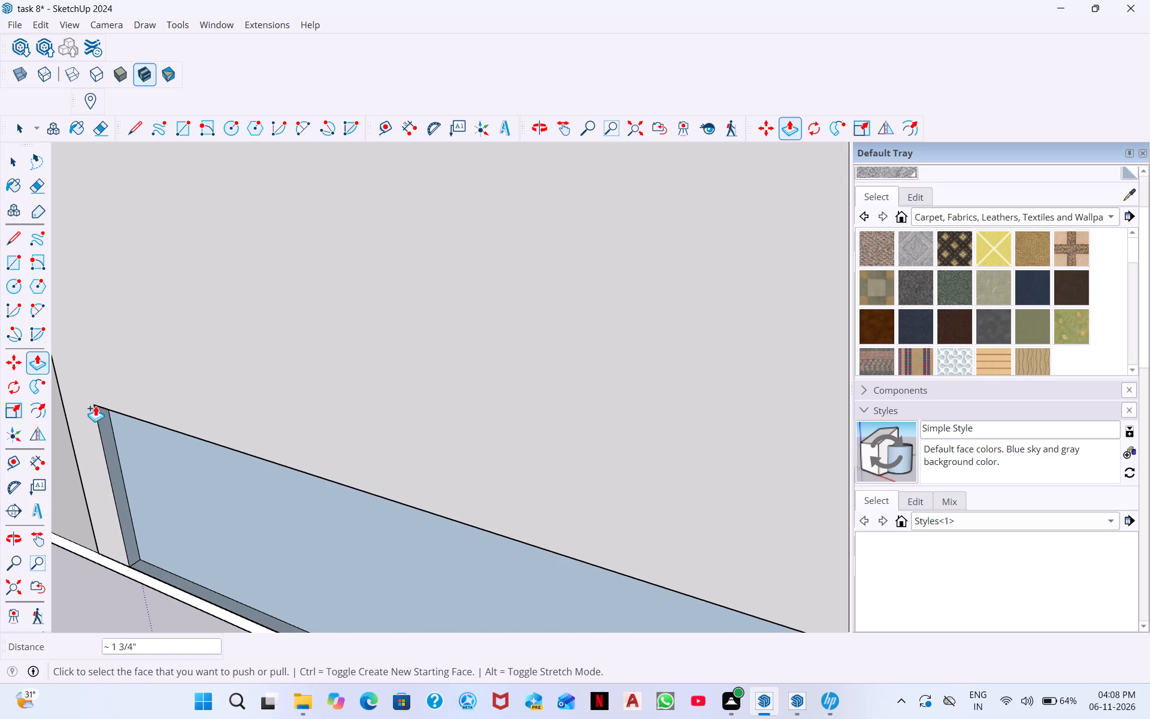
{"action": "left_click", "coordinate": [156, 458]}
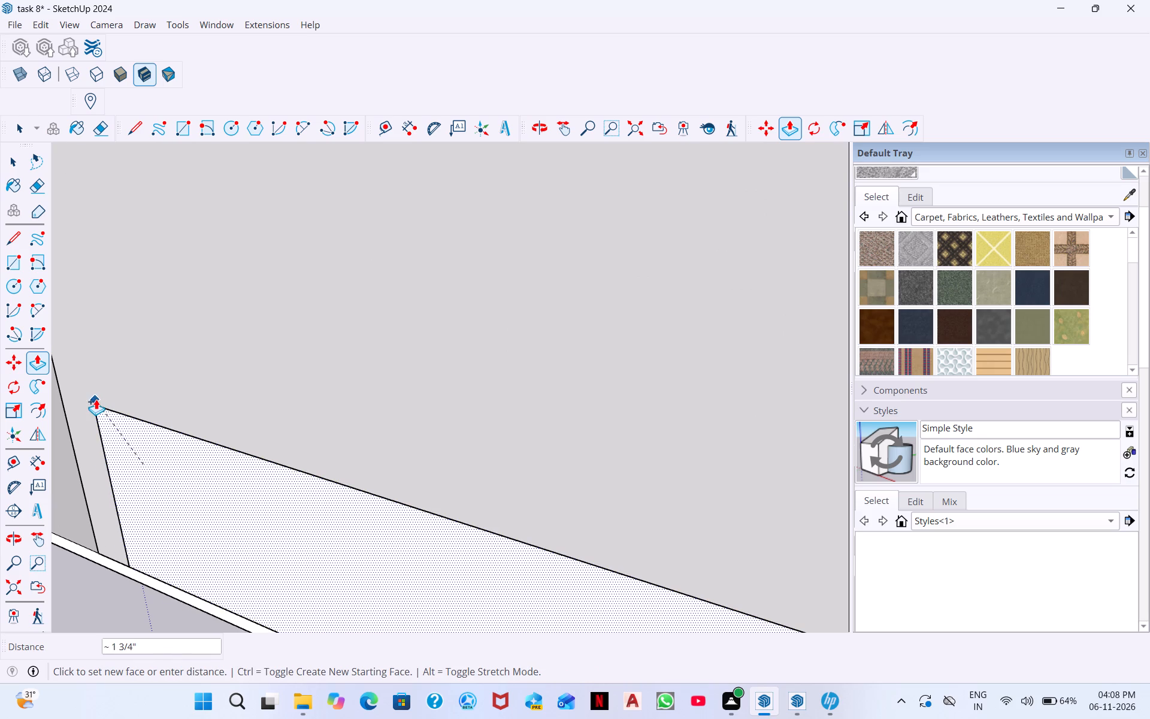
{"action": "left_click", "coordinate": [92, 395]}
{"action": "left_click", "coordinate": [127, 442]}
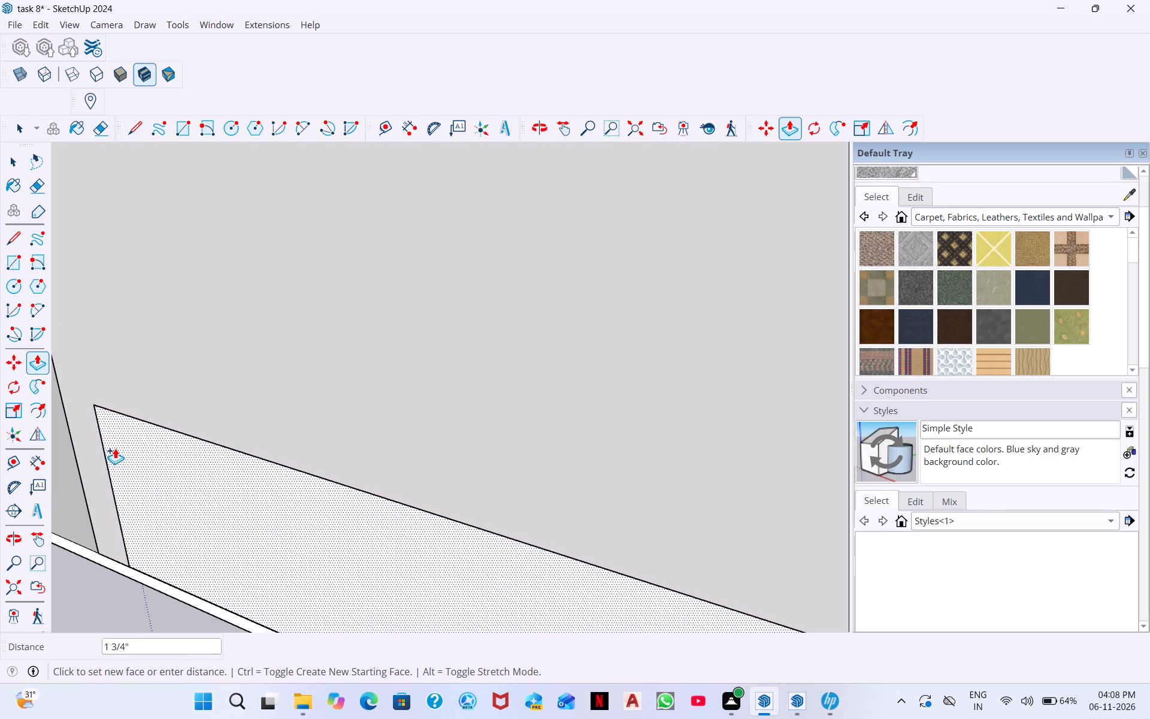
{"action": "left_click", "coordinate": [115, 448]}
{"action": "scroll", "coordinate": [269, 446], "scroll_direction": "down", "scroll_amount": 5}
{"action": "middle_click_drag", "start_coordinate": [767, 567], "coordinate": [351, 383]}
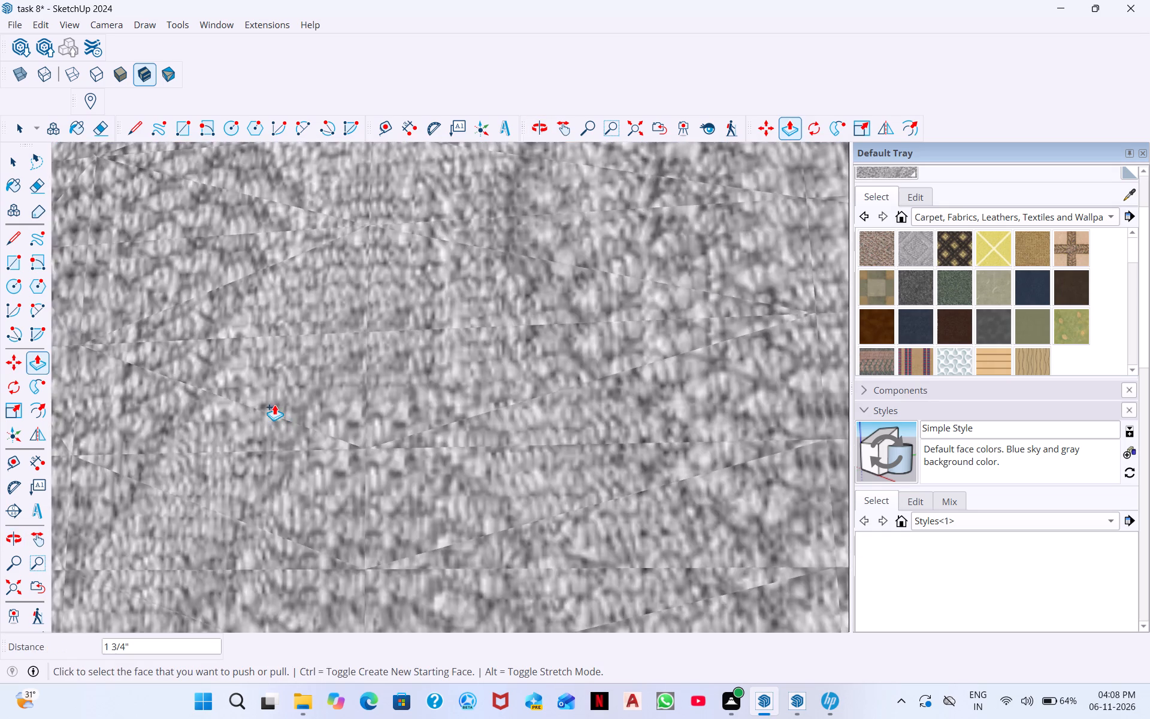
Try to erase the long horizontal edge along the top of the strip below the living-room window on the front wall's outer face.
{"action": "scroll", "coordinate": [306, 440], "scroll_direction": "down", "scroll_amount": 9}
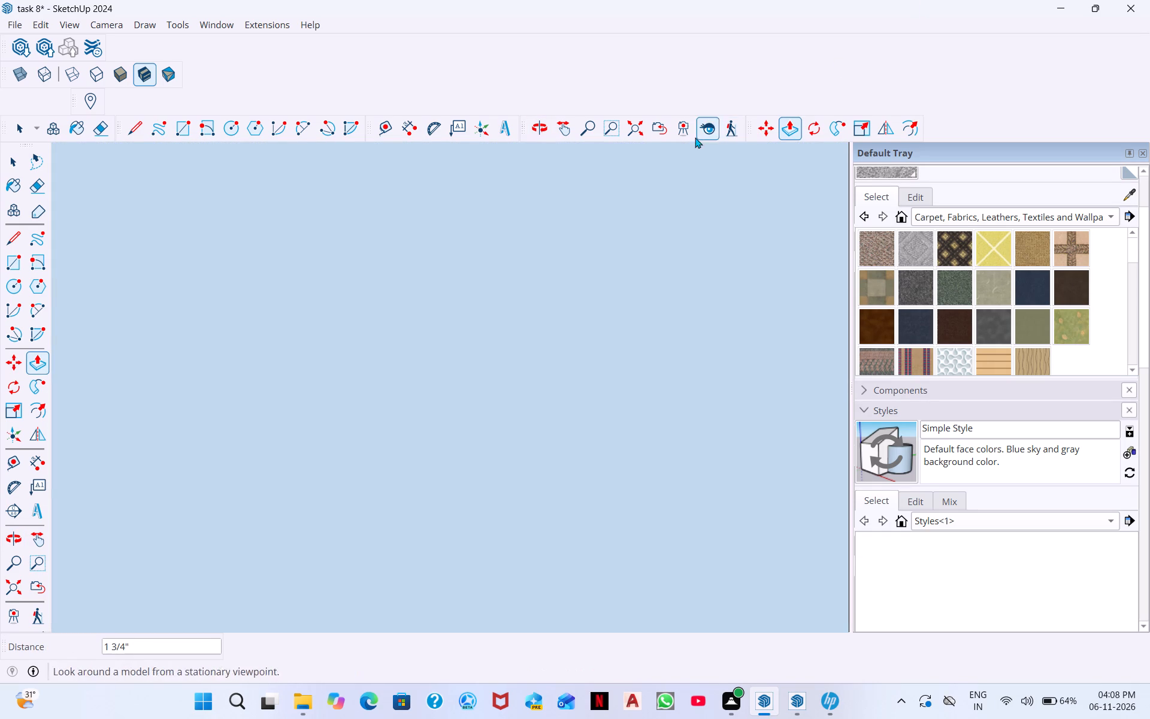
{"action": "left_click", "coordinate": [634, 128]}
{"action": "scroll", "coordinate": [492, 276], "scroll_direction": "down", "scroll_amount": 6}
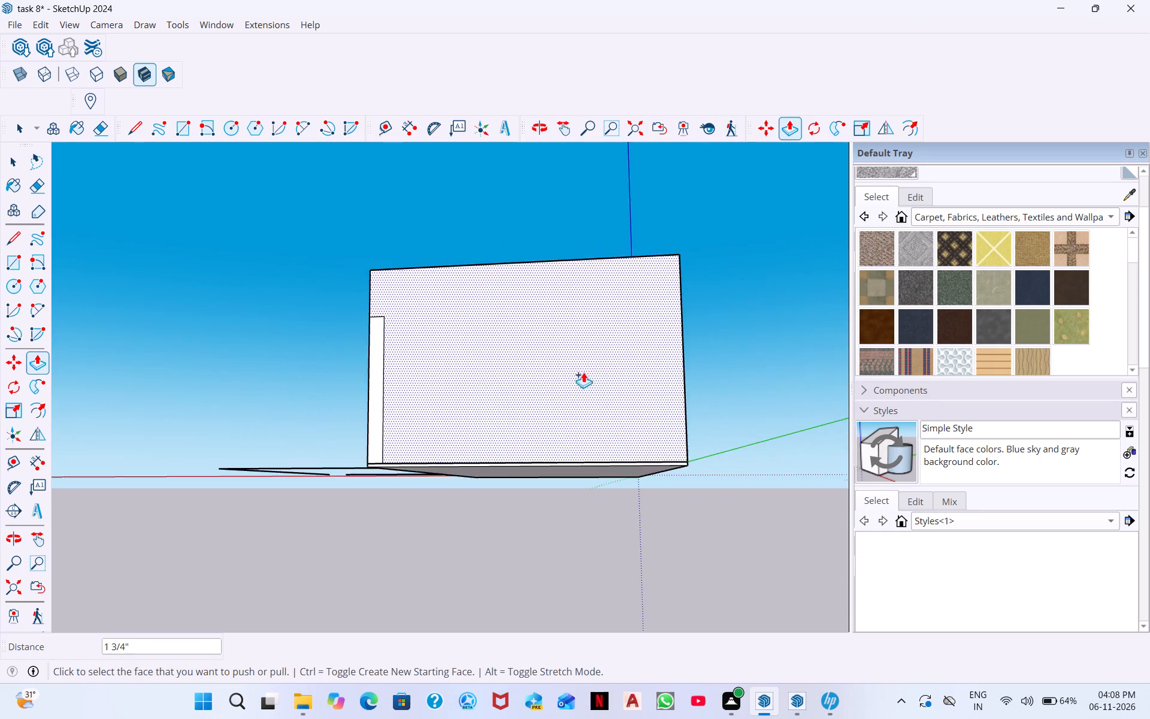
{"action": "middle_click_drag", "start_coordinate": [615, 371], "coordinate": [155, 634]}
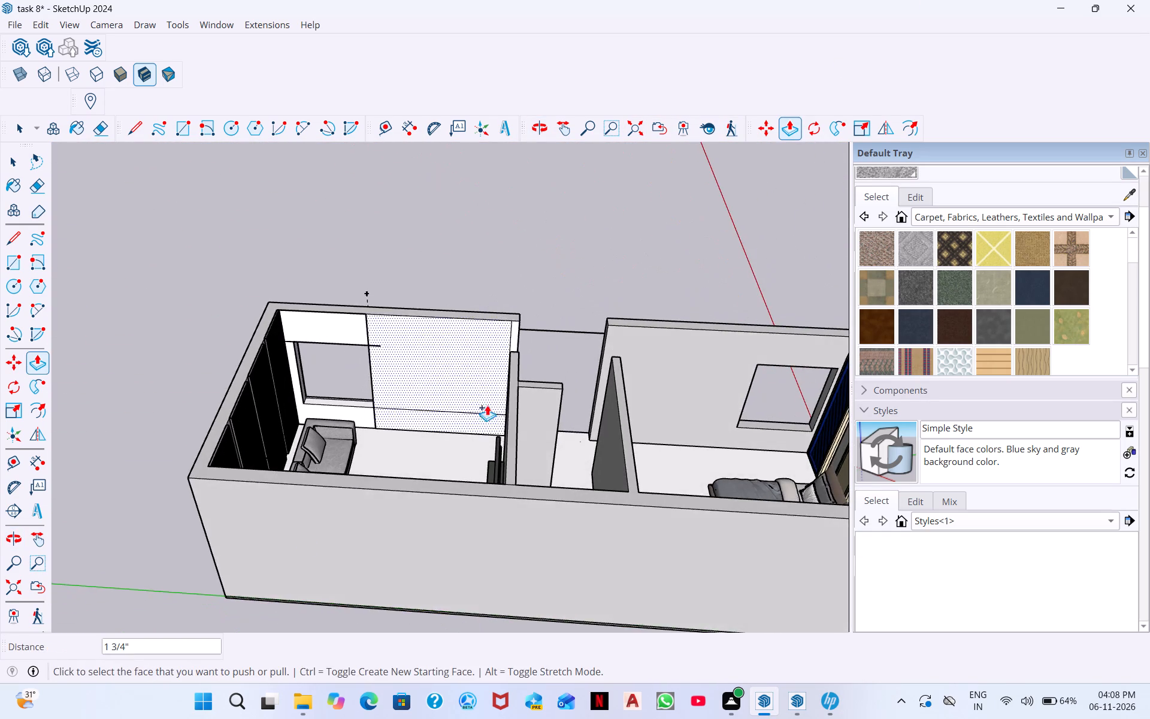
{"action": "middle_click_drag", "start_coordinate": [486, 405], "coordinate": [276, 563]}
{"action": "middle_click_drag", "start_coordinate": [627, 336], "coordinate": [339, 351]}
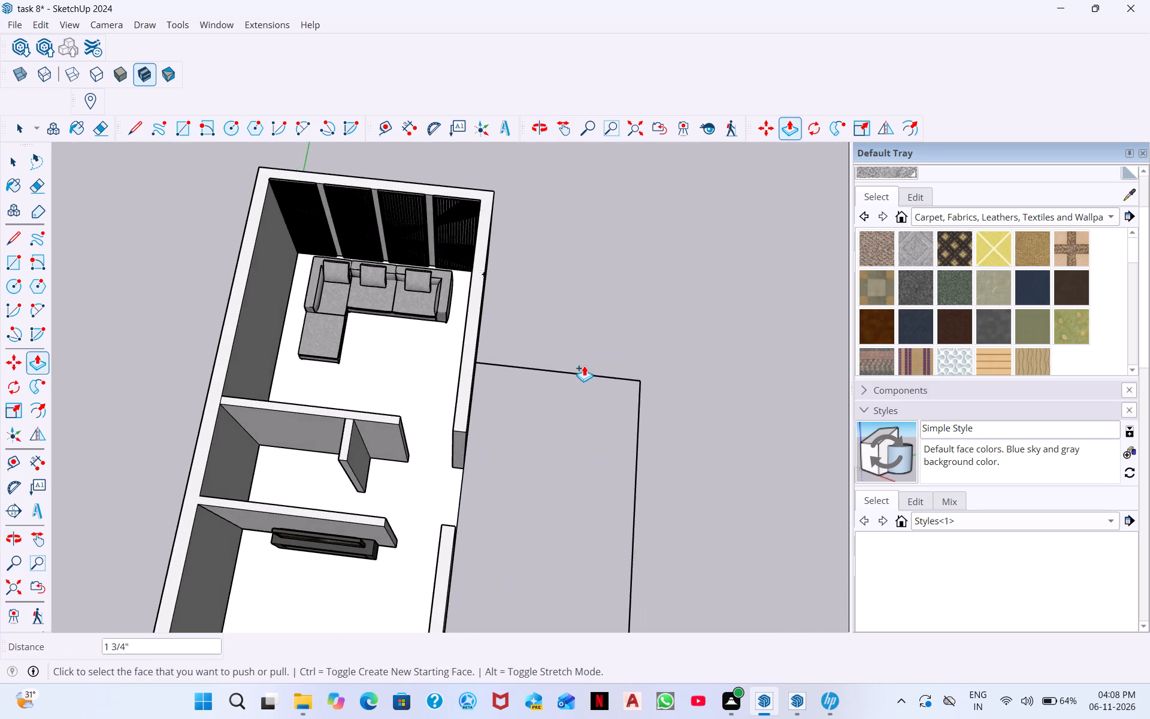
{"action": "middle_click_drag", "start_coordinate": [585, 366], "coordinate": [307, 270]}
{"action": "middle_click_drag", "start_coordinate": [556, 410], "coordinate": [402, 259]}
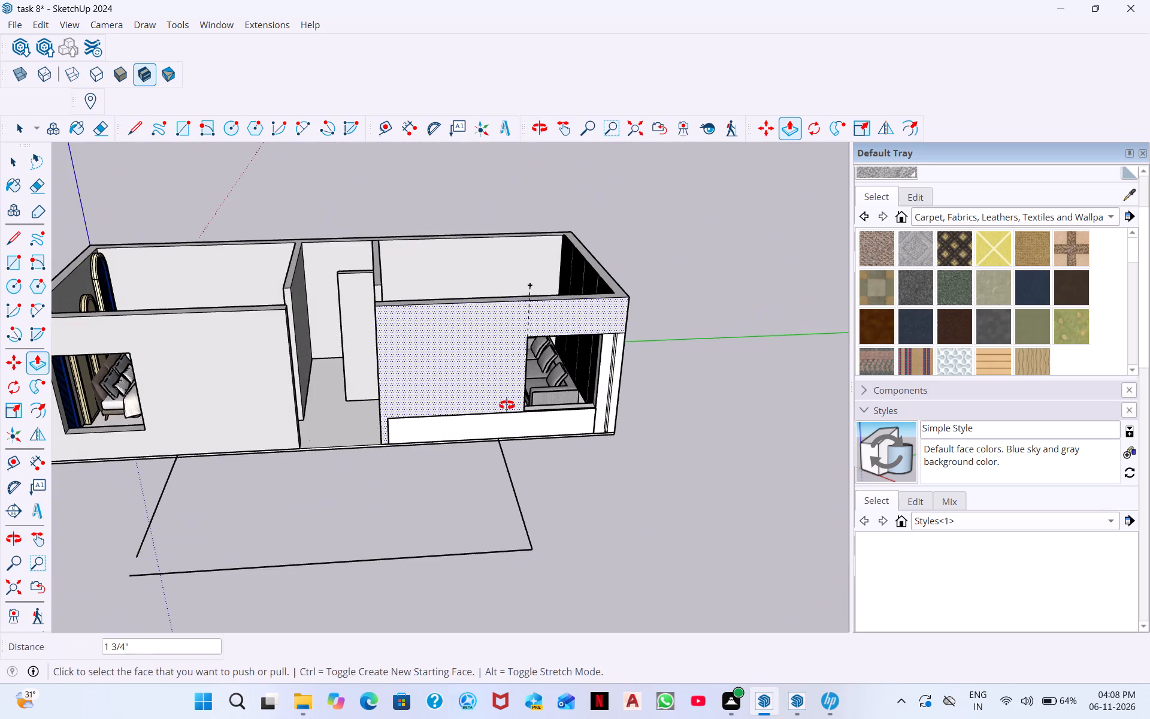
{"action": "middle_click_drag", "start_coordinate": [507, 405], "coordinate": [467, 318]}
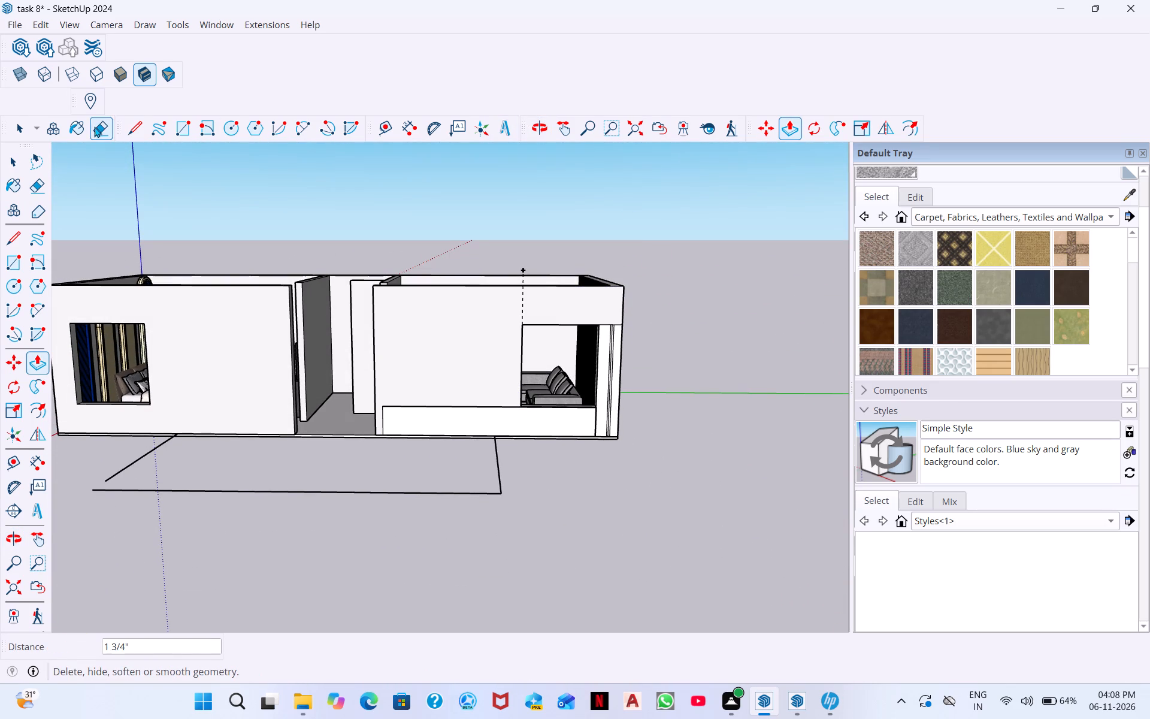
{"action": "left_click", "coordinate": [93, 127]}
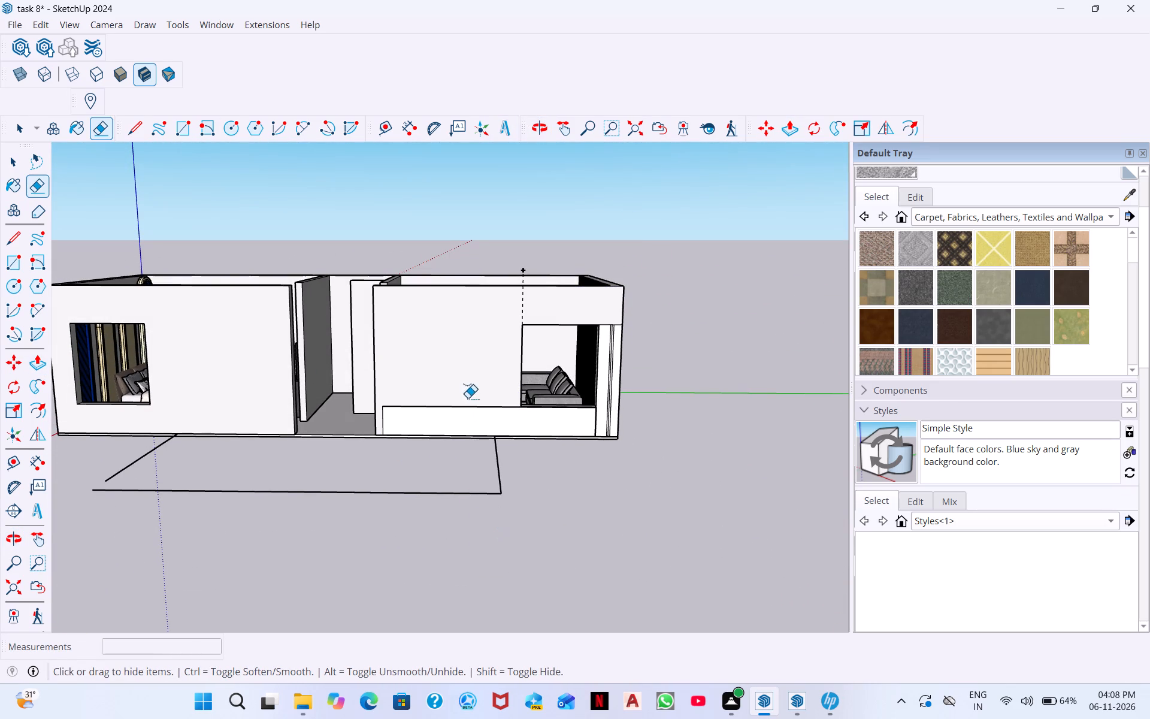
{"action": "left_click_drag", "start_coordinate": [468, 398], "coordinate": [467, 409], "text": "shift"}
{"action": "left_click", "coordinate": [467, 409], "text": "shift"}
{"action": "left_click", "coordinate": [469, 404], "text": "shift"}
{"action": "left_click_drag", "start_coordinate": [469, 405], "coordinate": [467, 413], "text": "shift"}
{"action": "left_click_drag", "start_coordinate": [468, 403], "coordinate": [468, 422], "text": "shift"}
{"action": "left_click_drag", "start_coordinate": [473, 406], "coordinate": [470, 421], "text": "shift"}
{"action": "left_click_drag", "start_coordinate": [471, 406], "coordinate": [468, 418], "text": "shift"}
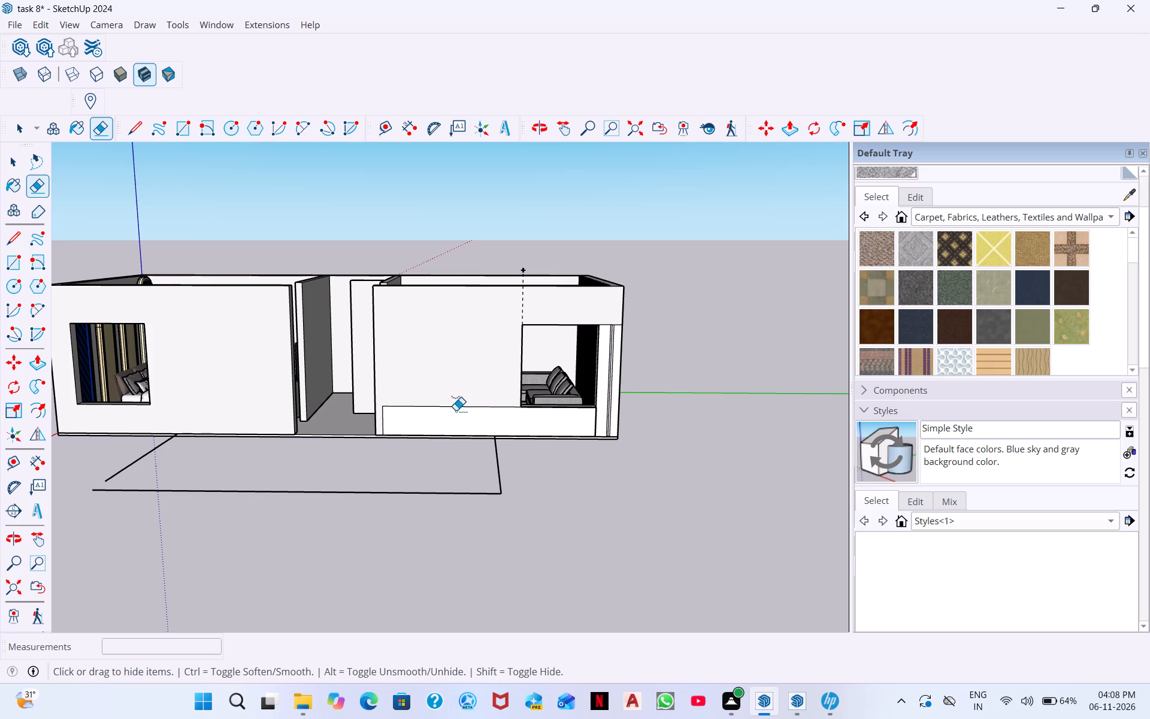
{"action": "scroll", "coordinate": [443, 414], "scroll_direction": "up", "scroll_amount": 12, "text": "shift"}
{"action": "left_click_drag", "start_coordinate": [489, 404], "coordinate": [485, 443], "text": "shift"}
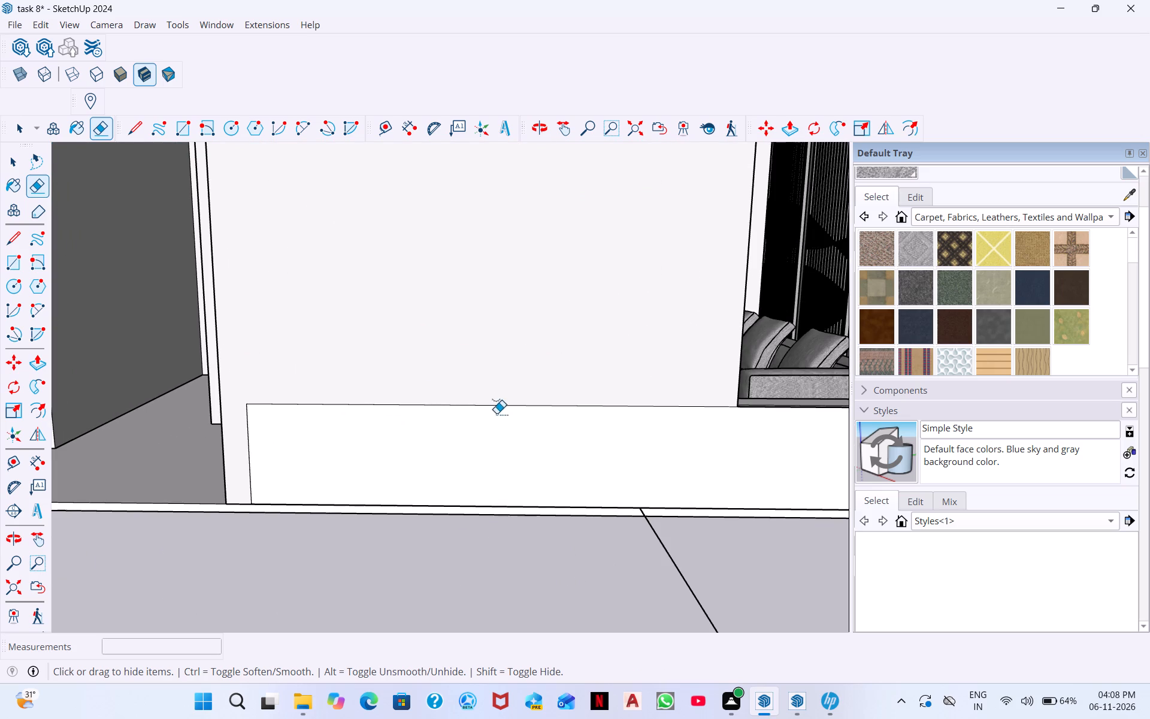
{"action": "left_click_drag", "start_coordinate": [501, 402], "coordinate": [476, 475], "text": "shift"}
Erase the short vertical edges at the ends of the strip below the living-room window on the outer face.
{"action": "left_click_drag", "start_coordinate": [245, 441], "coordinate": [264, 445], "text": "shift"}
{"action": "left_click_drag", "start_coordinate": [275, 409], "coordinate": [289, 394], "text": "shift"}
{"action": "left_click_drag", "start_coordinate": [289, 394], "coordinate": [299, 387], "text": "shift"}
{"action": "left_click_drag", "start_coordinate": [264, 402], "coordinate": [268, 414], "text": "shift"}
{"action": "left_click_drag", "start_coordinate": [273, 401], "coordinate": [514, 371], "text": "shift"}
{"action": "scroll", "coordinate": [765, 425], "scroll_direction": "down", "scroll_amount": 3}
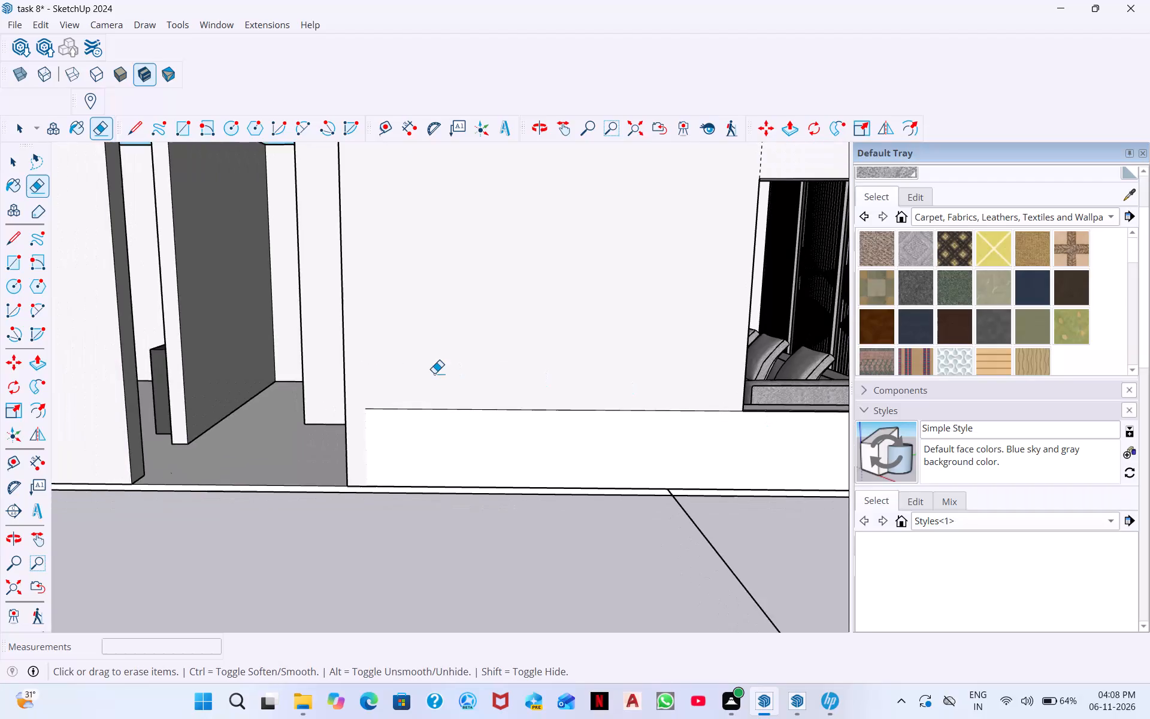
{"action": "scroll", "coordinate": [434, 373], "scroll_direction": "down", "scroll_amount": 3}
{"action": "left_click_drag", "start_coordinate": [840, 436], "coordinate": [846, 433], "text": "shift"}
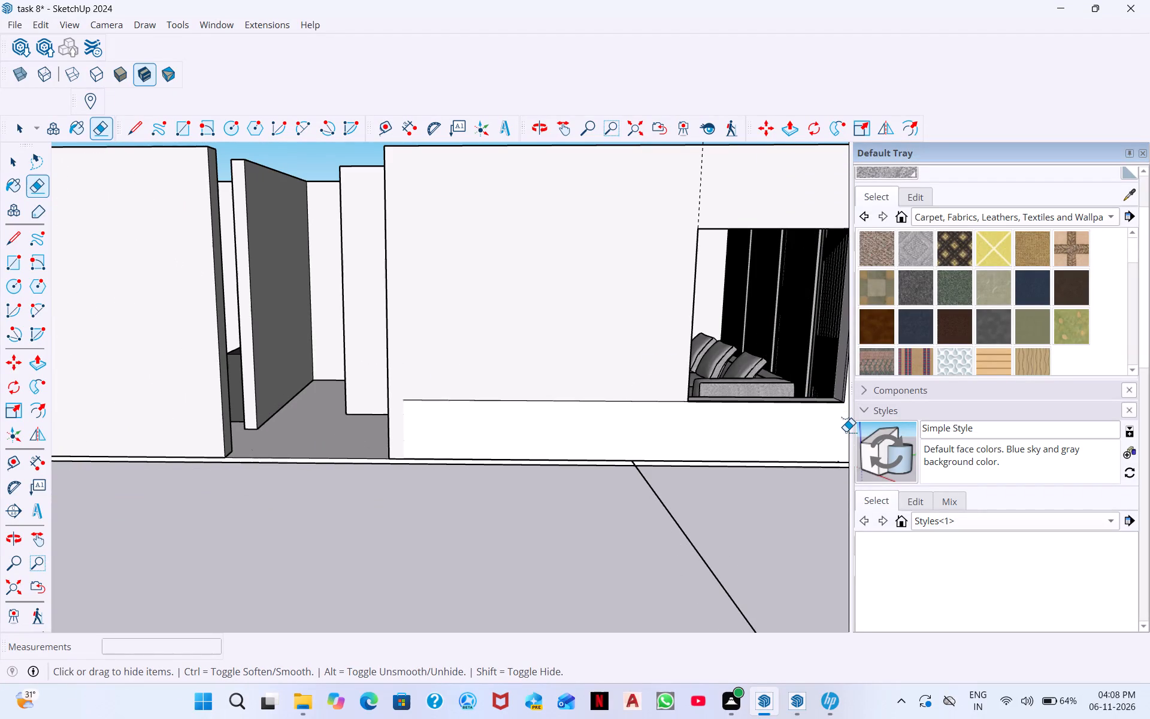
{"action": "left_click", "coordinate": [846, 431], "text": "shift"}
Erase the dashed guide line above the living-room window on the front wall.
{"action": "left_click_drag", "start_coordinate": [685, 215], "coordinate": [727, 197]}
{"action": "left_click_drag", "start_coordinate": [718, 200], "coordinate": [661, 207], "text": "shift"}
{"action": "left_click", "coordinate": [698, 200], "text": "shift"}
{"action": "left_click_drag", "start_coordinate": [695, 203], "coordinate": [718, 203], "text": "shift"}
{"action": "scroll", "coordinate": [725, 204], "scroll_direction": "down", "scroll_amount": 4}
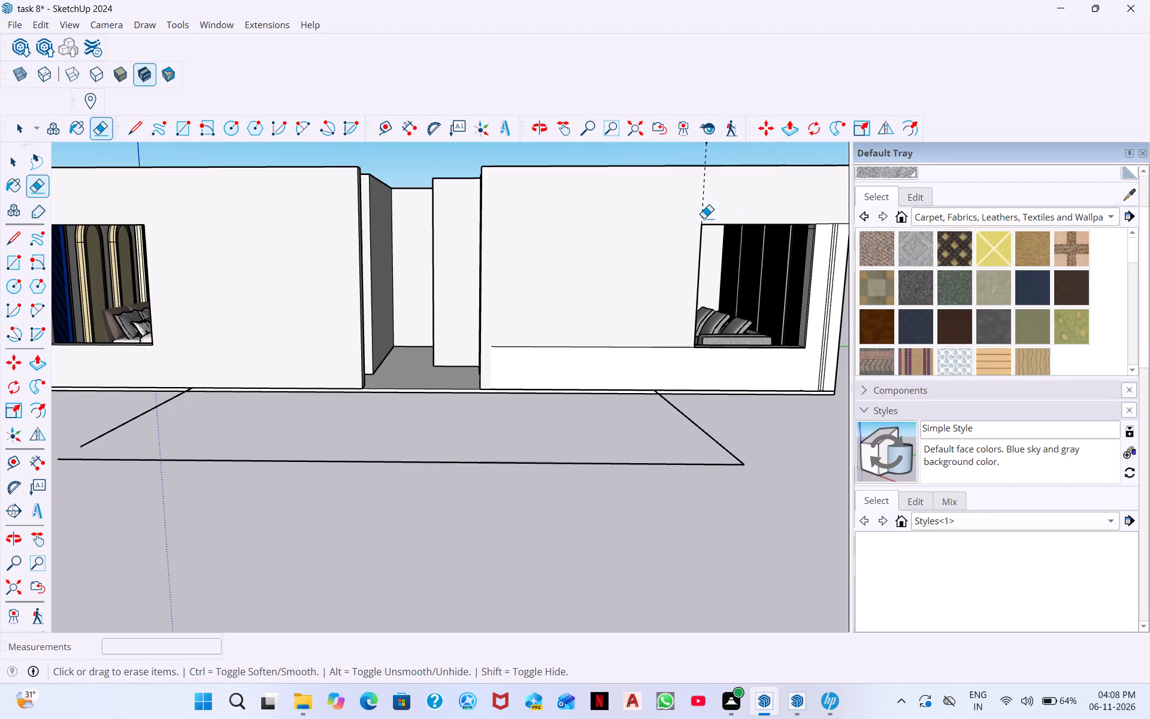
{"action": "left_click_drag", "start_coordinate": [697, 154], "coordinate": [730, 138], "text": "shift"}
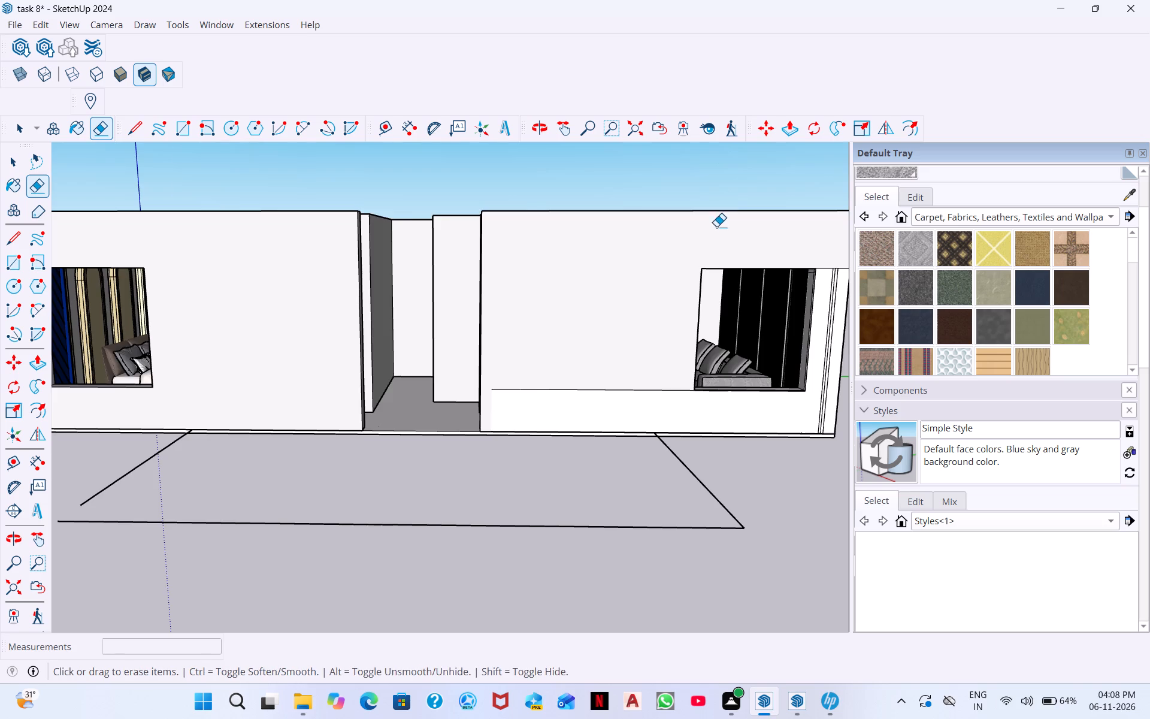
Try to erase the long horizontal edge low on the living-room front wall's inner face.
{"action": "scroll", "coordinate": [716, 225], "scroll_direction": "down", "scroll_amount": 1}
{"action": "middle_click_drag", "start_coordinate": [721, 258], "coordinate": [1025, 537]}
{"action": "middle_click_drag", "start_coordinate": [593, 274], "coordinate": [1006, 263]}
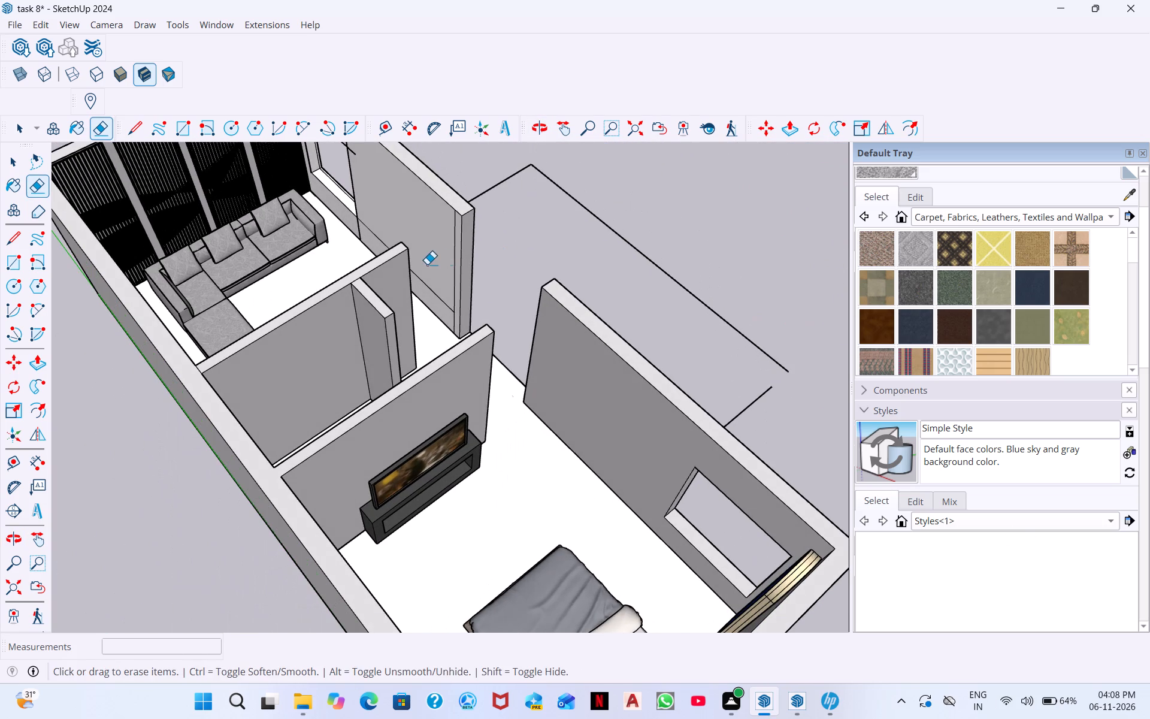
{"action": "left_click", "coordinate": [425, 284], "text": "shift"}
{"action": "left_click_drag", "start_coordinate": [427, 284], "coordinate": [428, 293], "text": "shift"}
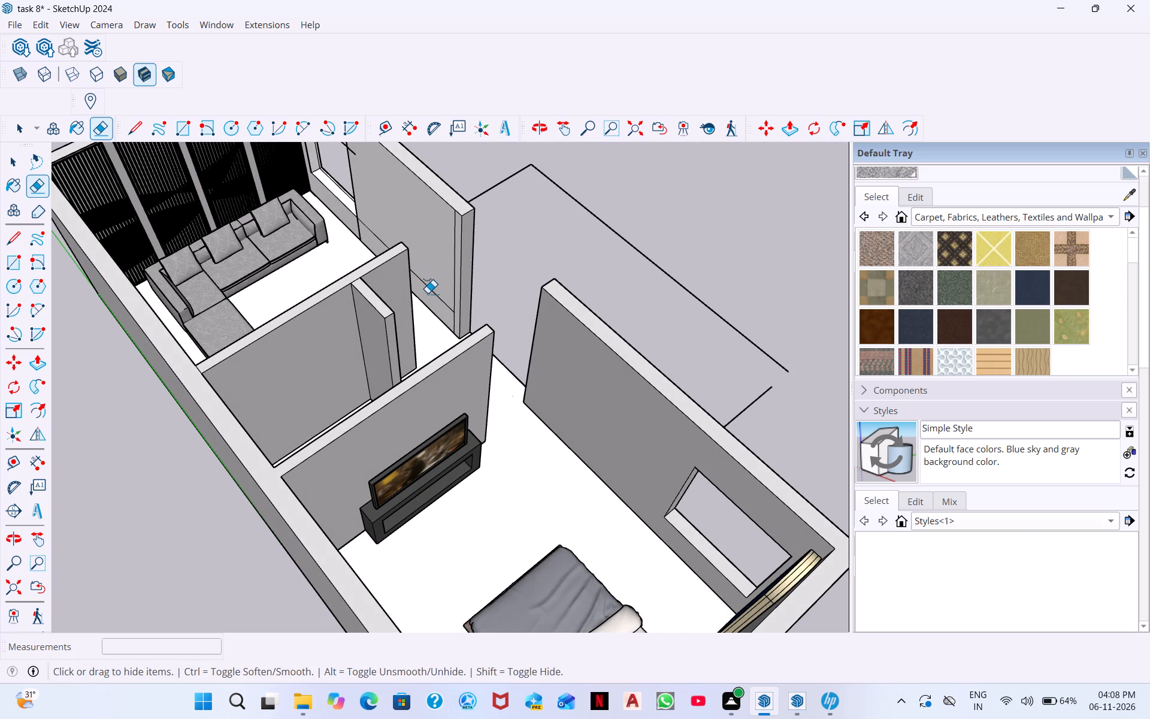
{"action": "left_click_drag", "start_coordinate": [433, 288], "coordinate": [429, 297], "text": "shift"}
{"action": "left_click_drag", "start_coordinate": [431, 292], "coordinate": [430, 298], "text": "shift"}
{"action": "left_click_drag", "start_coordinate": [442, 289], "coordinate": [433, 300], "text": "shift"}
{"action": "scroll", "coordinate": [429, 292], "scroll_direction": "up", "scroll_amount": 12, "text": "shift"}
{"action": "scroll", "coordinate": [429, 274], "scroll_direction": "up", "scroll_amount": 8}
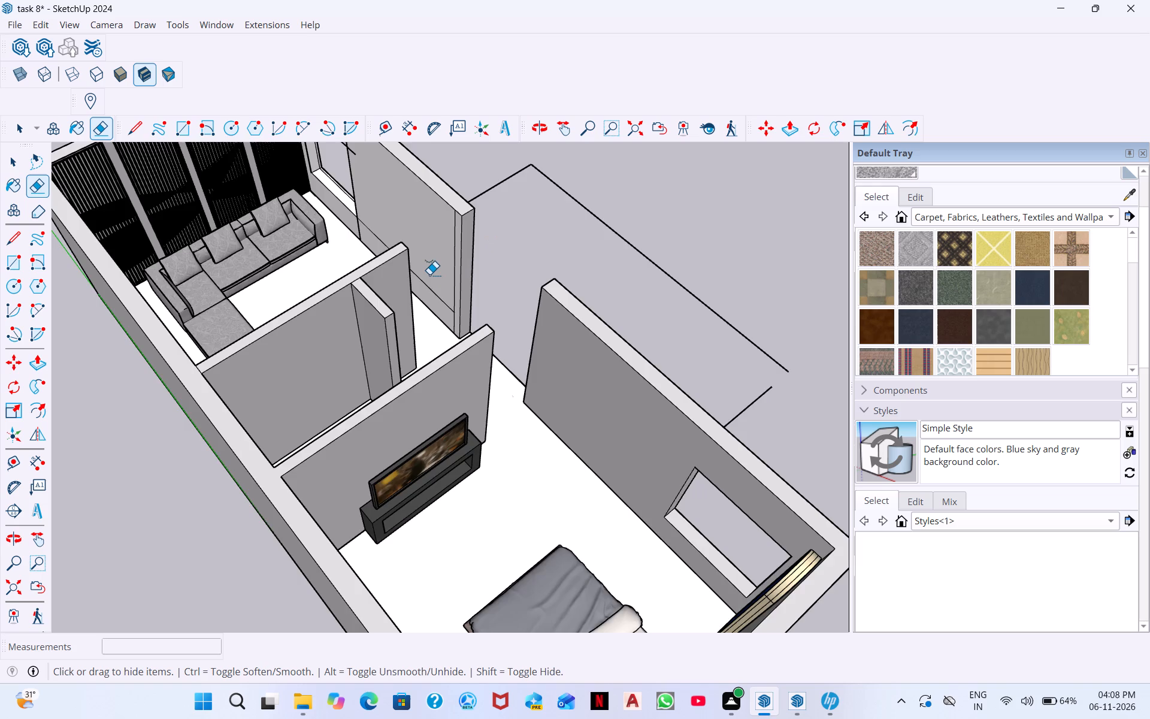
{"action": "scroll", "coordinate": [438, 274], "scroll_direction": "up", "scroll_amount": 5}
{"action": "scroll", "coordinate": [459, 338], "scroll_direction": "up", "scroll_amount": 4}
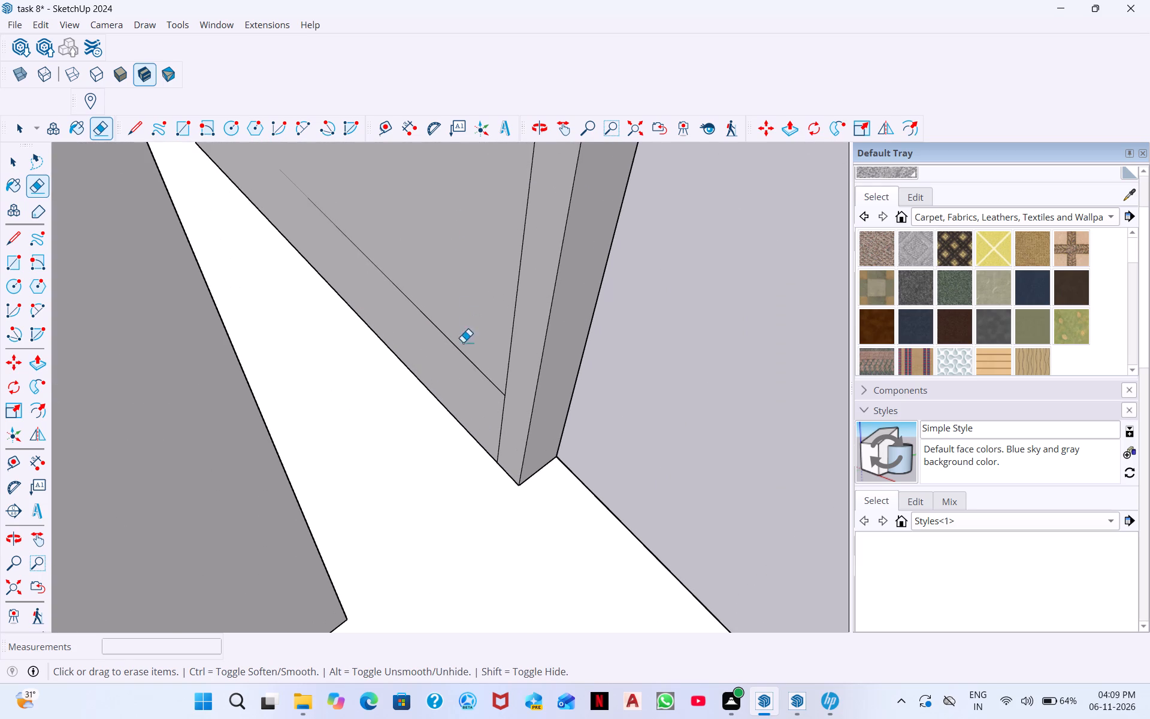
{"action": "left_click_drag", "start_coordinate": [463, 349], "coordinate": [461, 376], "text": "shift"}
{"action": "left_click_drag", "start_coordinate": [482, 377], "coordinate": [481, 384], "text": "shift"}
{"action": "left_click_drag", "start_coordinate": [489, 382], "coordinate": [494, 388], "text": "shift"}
Erase the full-height vertical edge near the doorway end of the living-room front wall's inner face.
{"action": "left_click_drag", "start_coordinate": [503, 389], "coordinate": [504, 373], "text": "shift"}
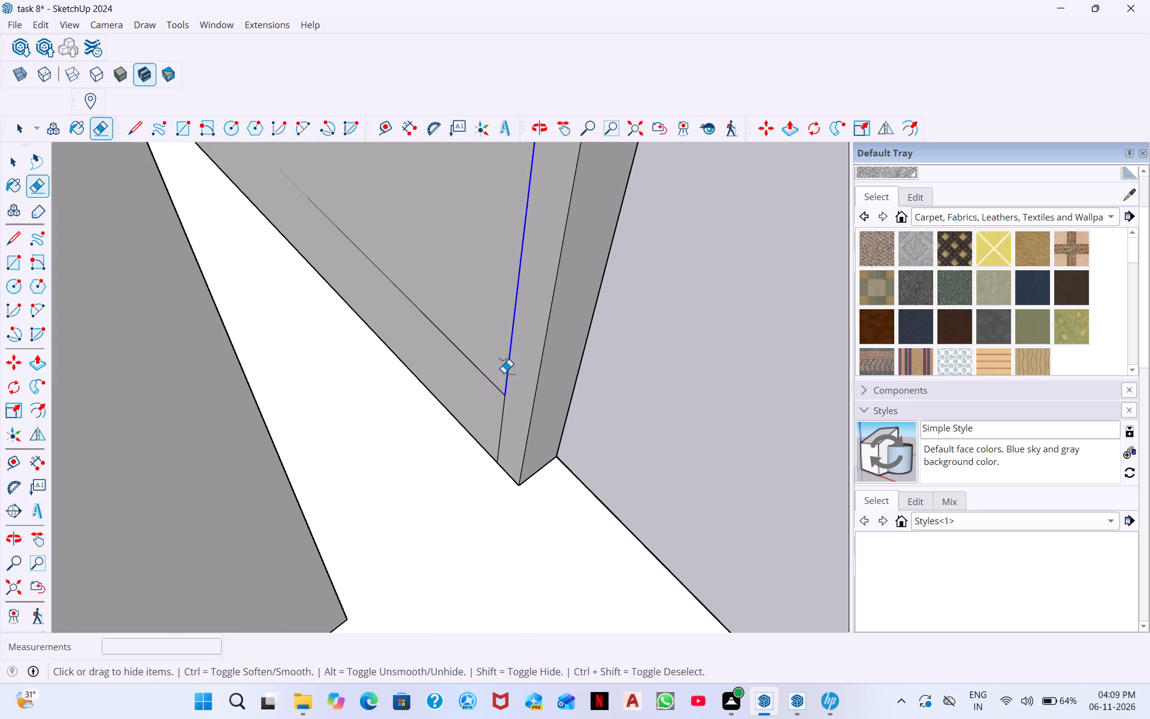
{"action": "left_click_drag", "start_coordinate": [504, 373], "coordinate": [502, 368], "text": "shift"}
{"action": "left_click_drag", "start_coordinate": [508, 409], "coordinate": [504, 403], "text": "shift"}
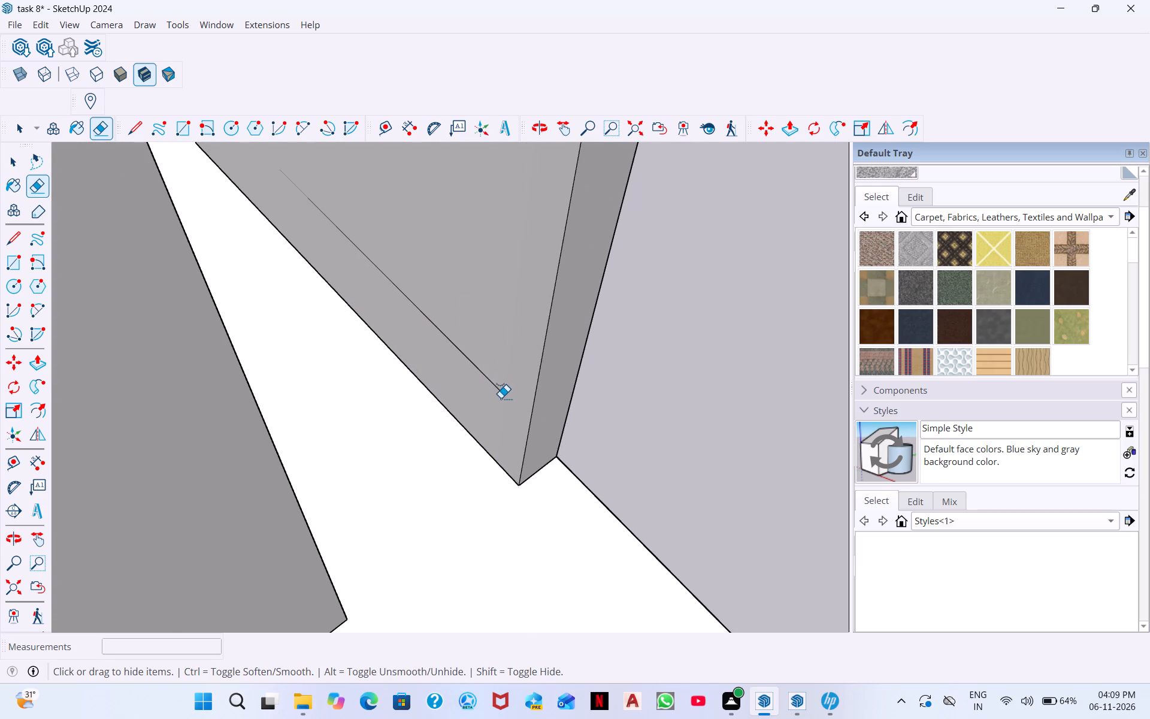
{"action": "left_click", "coordinate": [503, 394], "text": "shift"}
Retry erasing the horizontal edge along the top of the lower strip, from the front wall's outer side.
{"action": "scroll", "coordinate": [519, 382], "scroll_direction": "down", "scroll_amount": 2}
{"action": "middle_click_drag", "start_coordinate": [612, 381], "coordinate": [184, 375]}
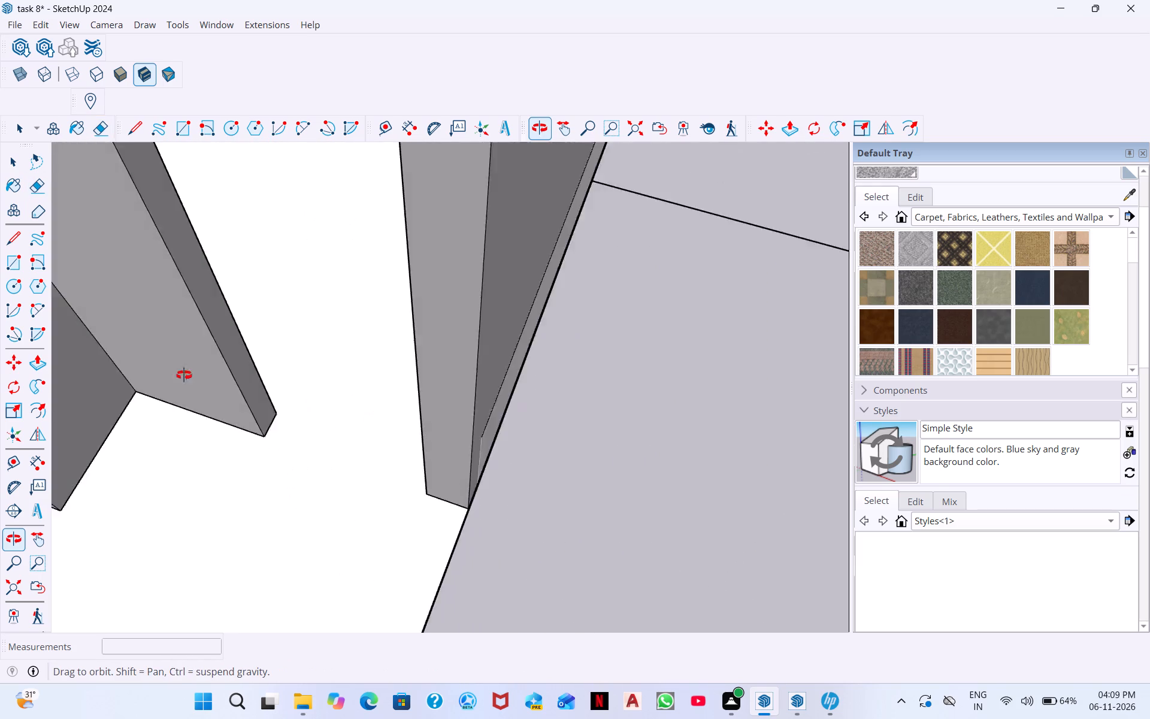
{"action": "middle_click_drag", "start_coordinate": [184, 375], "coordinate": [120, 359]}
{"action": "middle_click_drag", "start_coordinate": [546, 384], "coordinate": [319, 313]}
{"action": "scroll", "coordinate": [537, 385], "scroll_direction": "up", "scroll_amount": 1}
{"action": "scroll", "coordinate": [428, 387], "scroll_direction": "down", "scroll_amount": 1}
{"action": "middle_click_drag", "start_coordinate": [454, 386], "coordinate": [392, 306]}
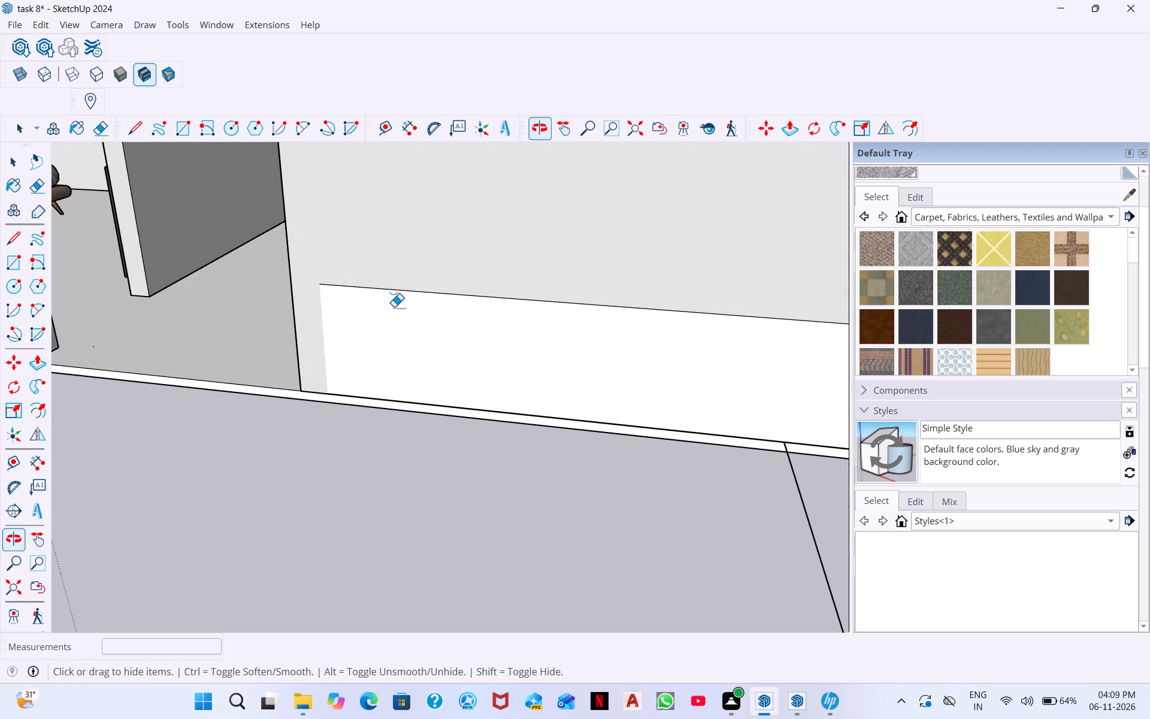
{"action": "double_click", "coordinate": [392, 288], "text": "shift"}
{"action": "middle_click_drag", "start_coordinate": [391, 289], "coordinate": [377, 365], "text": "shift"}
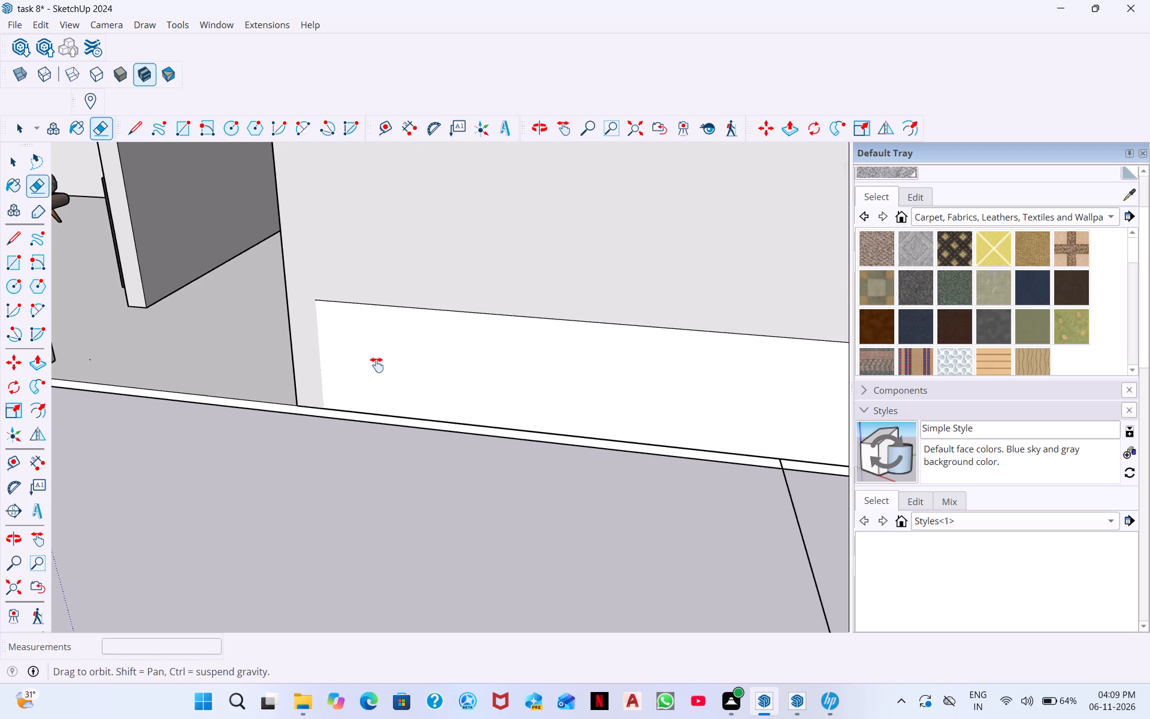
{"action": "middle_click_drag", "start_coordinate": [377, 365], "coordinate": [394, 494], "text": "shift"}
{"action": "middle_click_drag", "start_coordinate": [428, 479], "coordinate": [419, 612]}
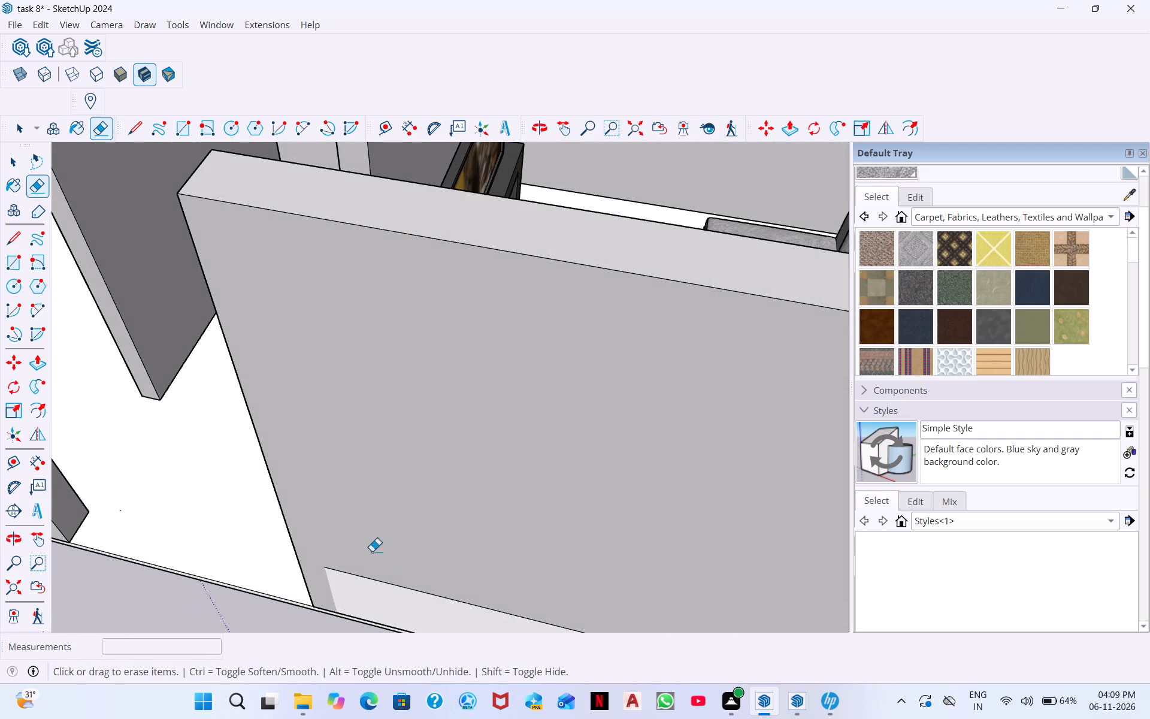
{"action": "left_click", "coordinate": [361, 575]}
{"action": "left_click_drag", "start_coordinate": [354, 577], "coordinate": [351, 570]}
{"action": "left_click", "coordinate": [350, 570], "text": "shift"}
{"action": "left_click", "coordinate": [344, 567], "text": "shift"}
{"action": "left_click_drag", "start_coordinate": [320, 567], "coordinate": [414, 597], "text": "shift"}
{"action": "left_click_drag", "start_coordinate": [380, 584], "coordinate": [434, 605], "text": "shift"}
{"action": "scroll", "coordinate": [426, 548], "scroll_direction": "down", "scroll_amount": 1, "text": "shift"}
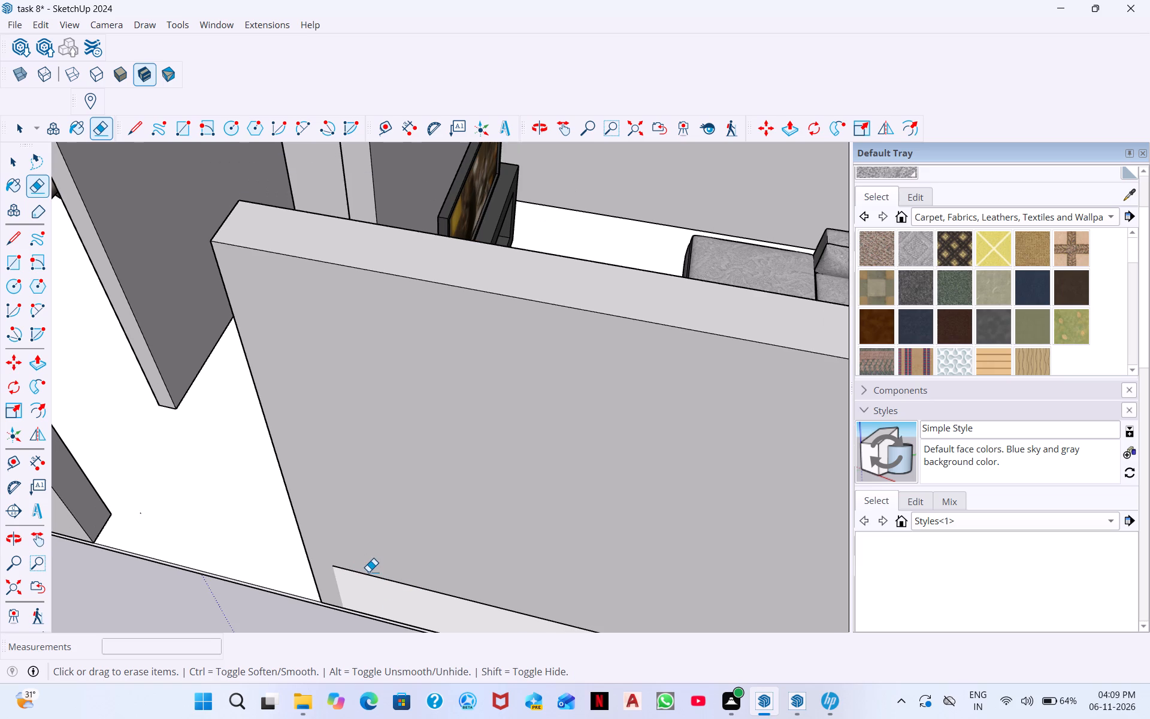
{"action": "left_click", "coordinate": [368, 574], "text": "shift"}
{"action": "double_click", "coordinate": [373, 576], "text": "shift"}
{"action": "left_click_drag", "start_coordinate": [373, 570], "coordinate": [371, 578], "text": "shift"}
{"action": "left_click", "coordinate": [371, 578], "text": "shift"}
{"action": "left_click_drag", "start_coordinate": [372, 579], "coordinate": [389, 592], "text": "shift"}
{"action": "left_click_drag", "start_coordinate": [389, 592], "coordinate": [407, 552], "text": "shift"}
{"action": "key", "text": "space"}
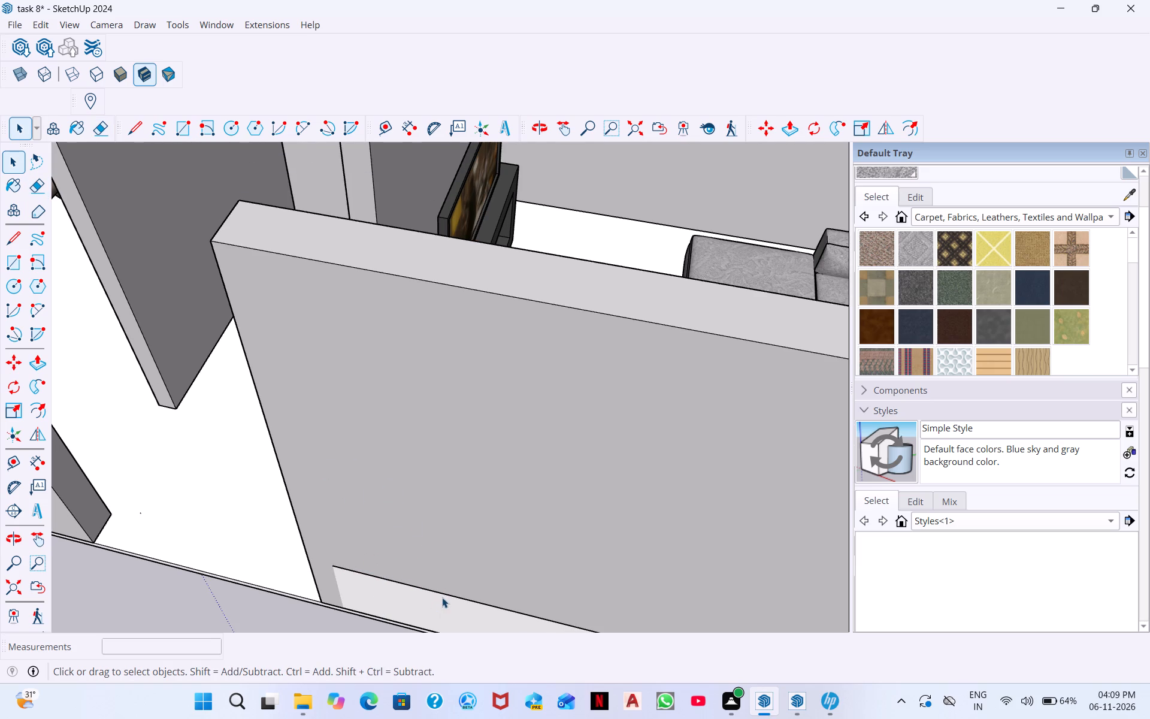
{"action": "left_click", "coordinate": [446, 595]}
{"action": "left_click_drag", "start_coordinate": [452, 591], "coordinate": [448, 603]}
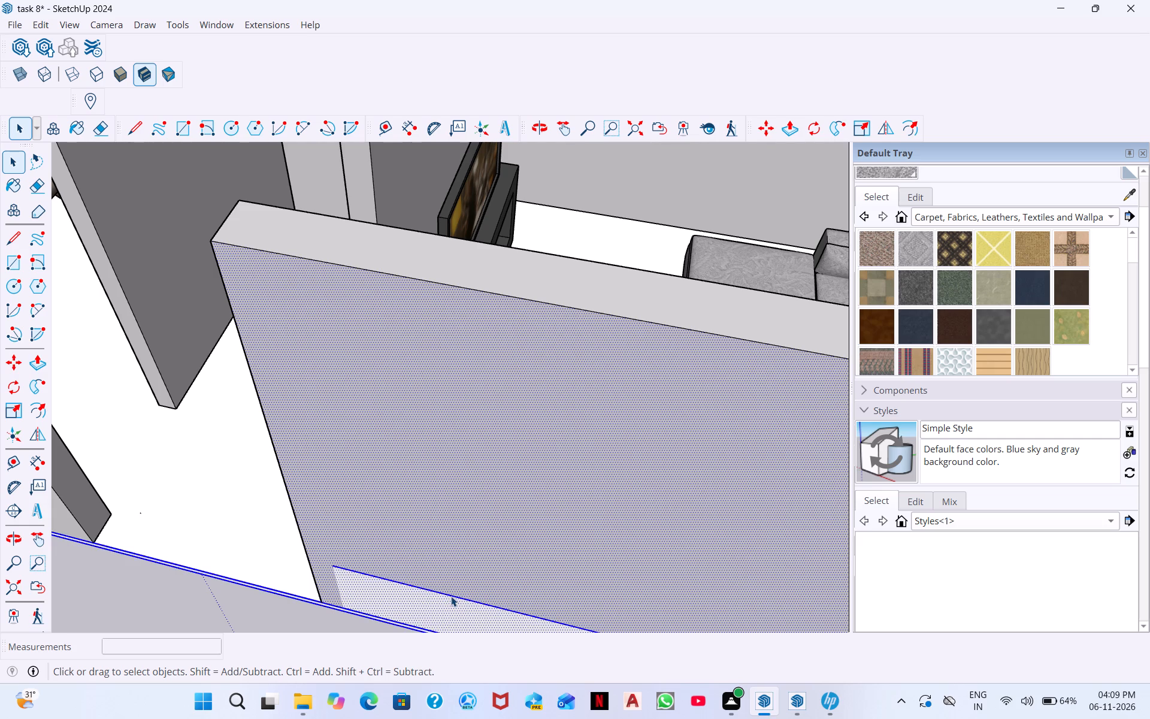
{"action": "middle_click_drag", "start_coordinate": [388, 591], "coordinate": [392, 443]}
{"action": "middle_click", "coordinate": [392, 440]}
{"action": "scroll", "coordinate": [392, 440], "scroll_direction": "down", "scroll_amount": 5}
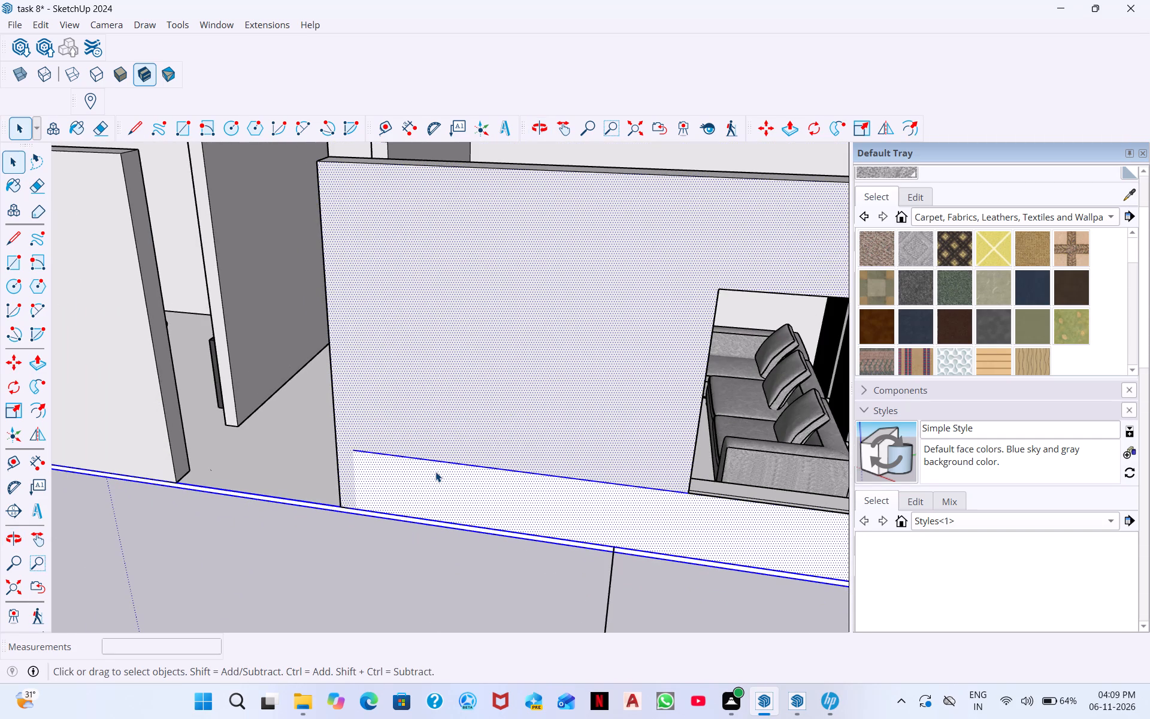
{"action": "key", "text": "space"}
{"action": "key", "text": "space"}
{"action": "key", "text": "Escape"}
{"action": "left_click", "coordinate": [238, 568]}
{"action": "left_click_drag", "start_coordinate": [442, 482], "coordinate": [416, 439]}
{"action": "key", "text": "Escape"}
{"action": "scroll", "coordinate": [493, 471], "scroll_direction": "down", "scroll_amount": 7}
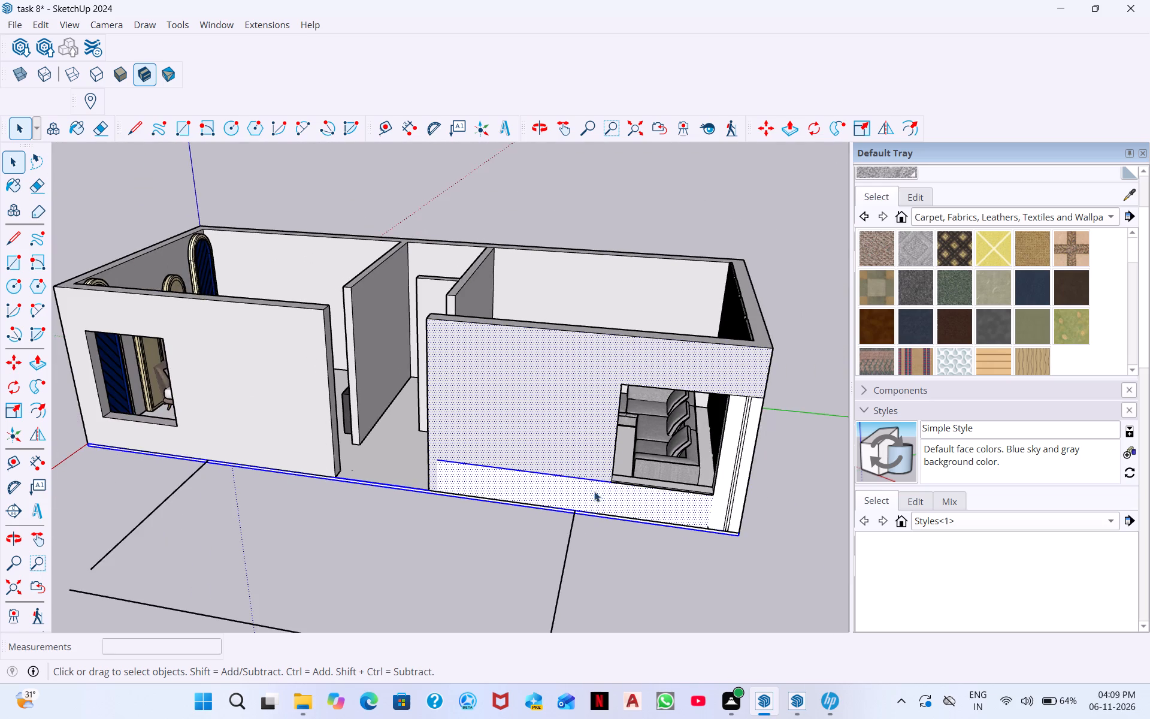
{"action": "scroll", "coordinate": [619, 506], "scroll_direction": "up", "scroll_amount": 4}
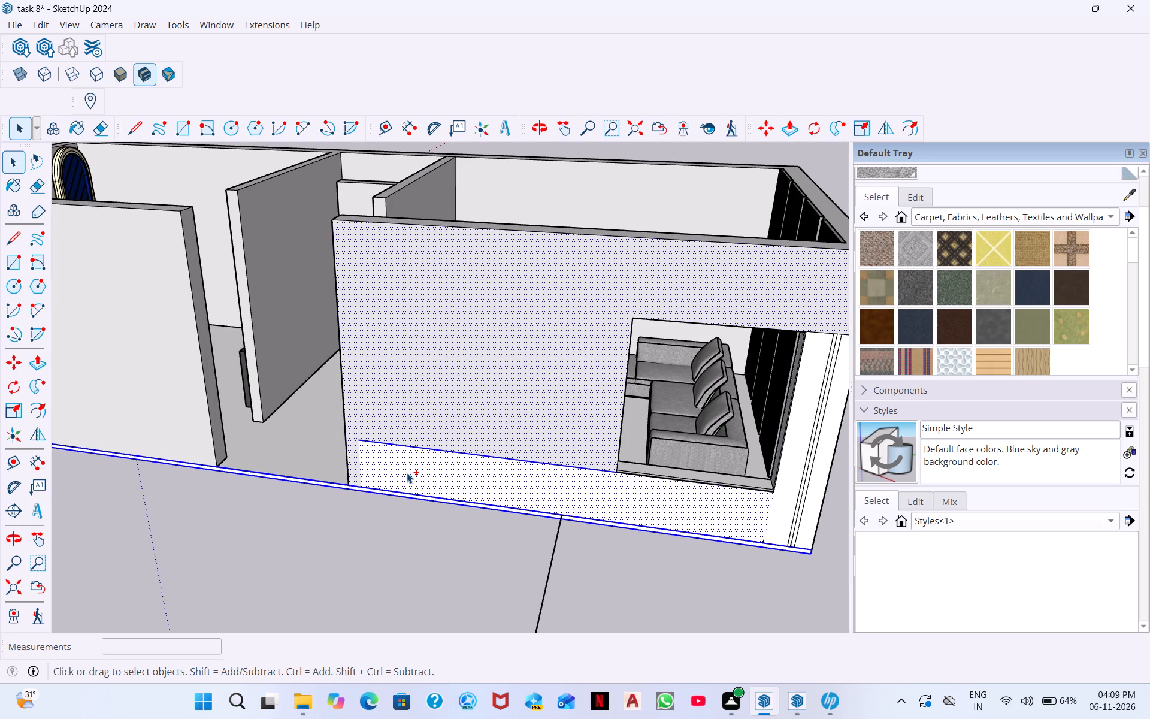
Undo the recent guide and edge erasures on the living-room front wall, back to the recessed lower strip.
{"action": "key", "text": "ctrl+z"}
{"action": "key", "text": "ctrl+z"}
{"action": "key", "text": "ctrl+z"}
{"action": "key", "text": "ctrl+z"}
{"action": "key", "text": "ctrl+z"}
{"action": "key", "text": "ctrl+z"}
{"action": "key", "text": "ctrl+z"}
{"action": "key", "text": "ctrl+z"}
{"action": "key", "text": "ctrl+z"}
{"action": "key", "text": "ctrl+z"}
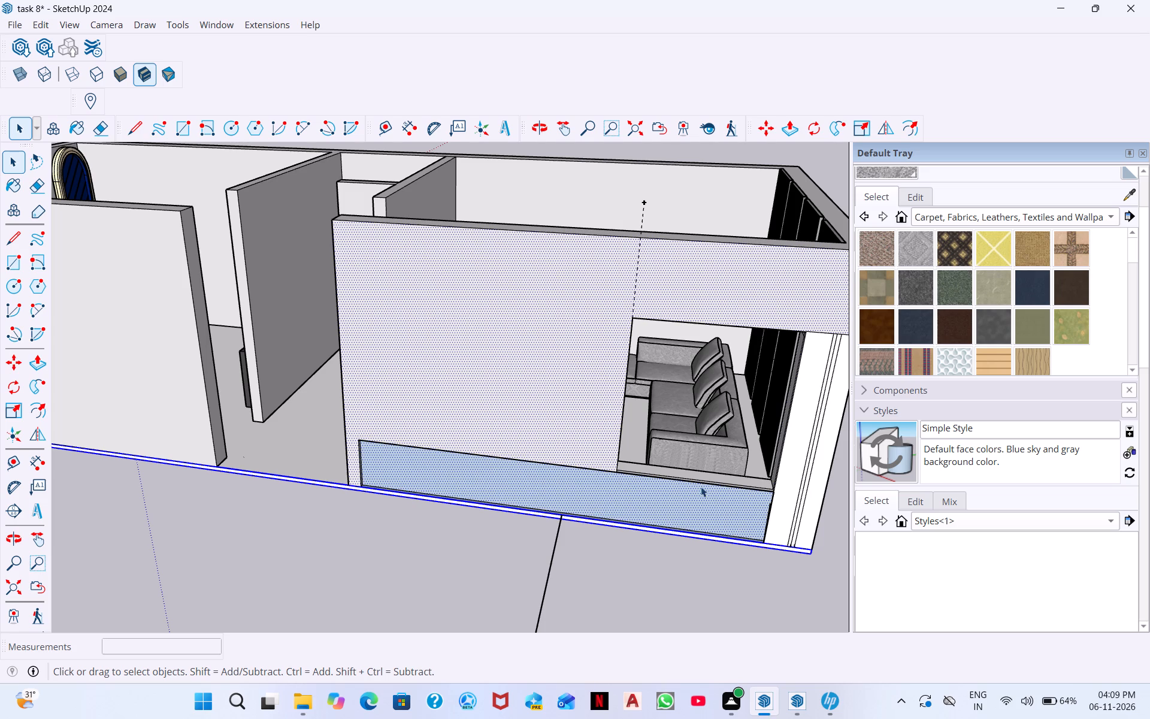
Undo the earlier changes to the front wall's lower strip, back to the full-depth recess.
{"action": "scroll", "coordinate": [646, 493], "scroll_direction": "up", "scroll_amount": 4}
{"action": "middle_click_drag", "start_coordinate": [646, 493], "coordinate": [631, 419]}
{"action": "middle_click_drag", "start_coordinate": [557, 483], "coordinate": [547, 413]}
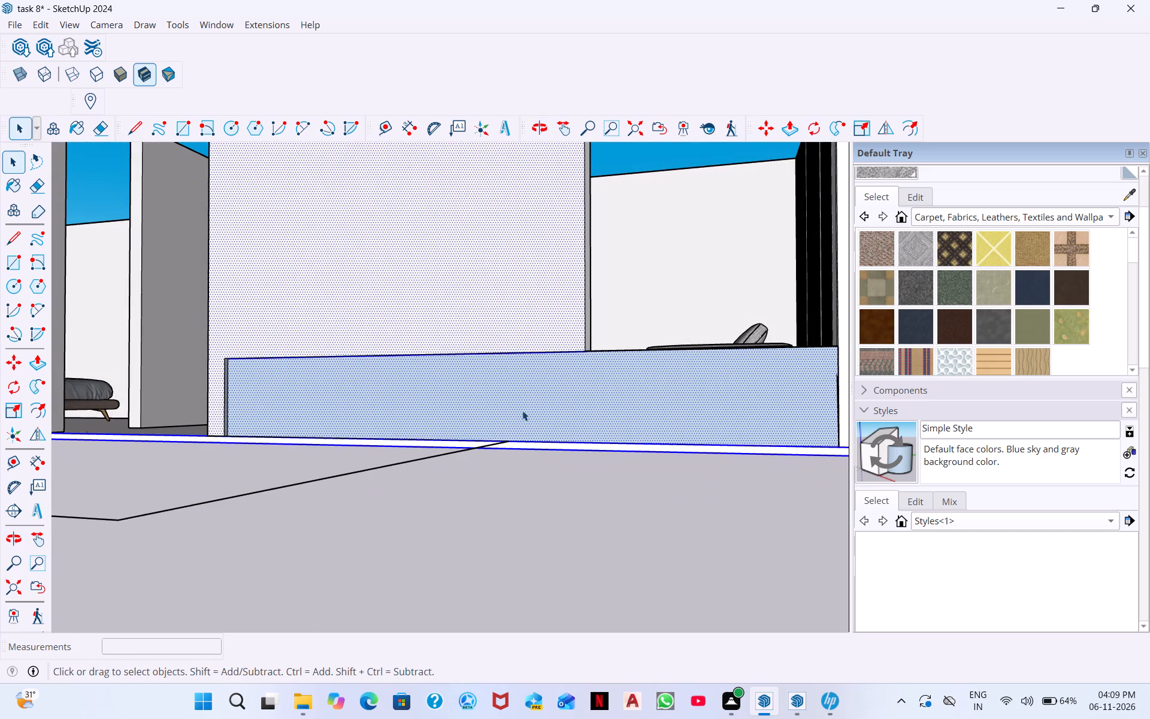
{"action": "scroll", "coordinate": [499, 349], "scroll_direction": "up", "scroll_amount": 1}
{"action": "middle_click_drag", "start_coordinate": [499, 349], "coordinate": [537, 238]}
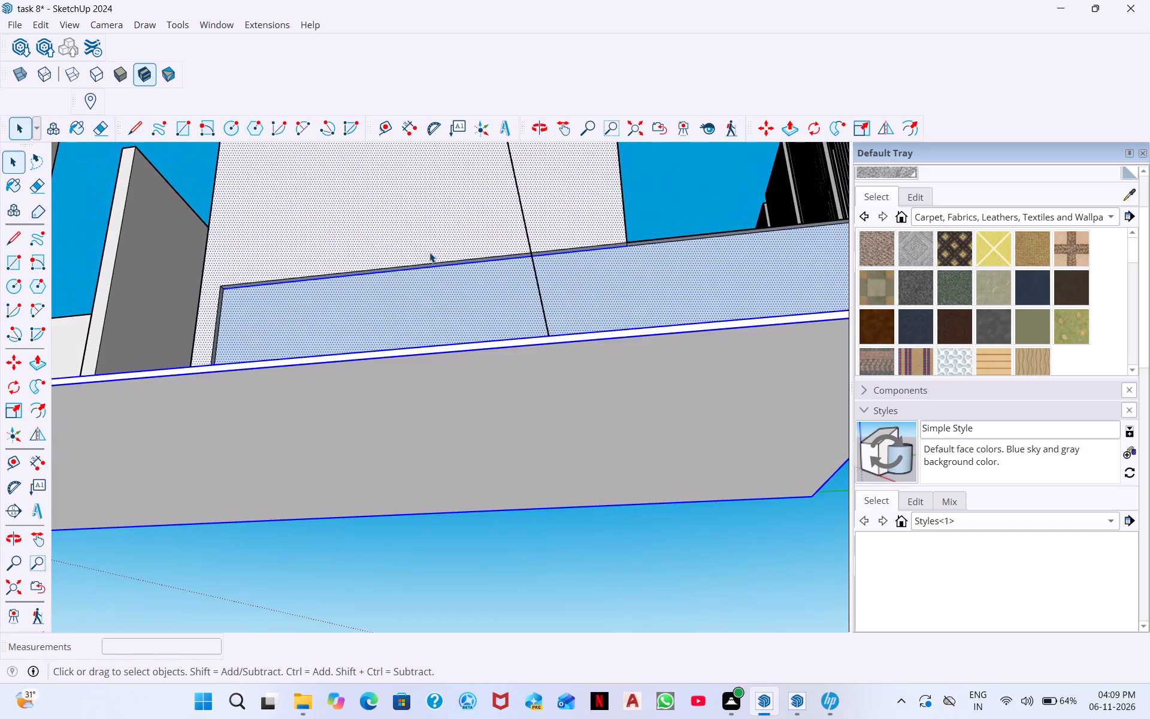
{"action": "middle_click_drag", "start_coordinate": [429, 252], "coordinate": [431, 191]}
{"action": "key", "text": "ctrl+z"}
{"action": "key", "text": "ctrl+z"}
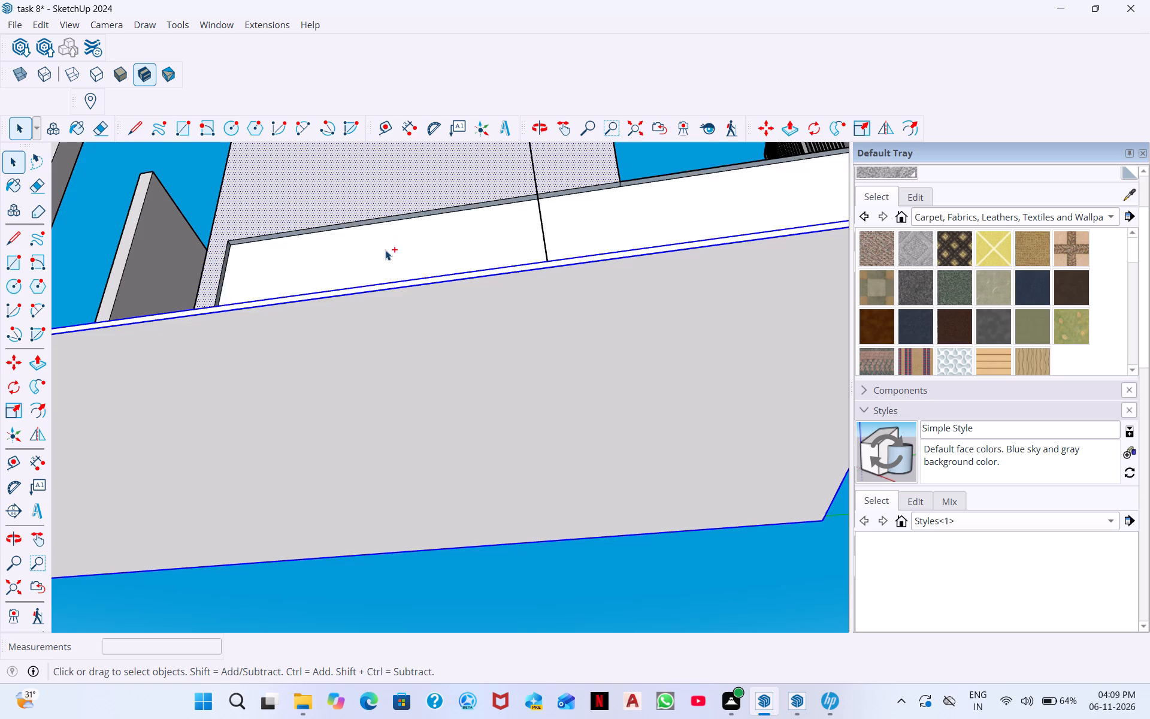
{"action": "key", "text": "ctrl+z"}
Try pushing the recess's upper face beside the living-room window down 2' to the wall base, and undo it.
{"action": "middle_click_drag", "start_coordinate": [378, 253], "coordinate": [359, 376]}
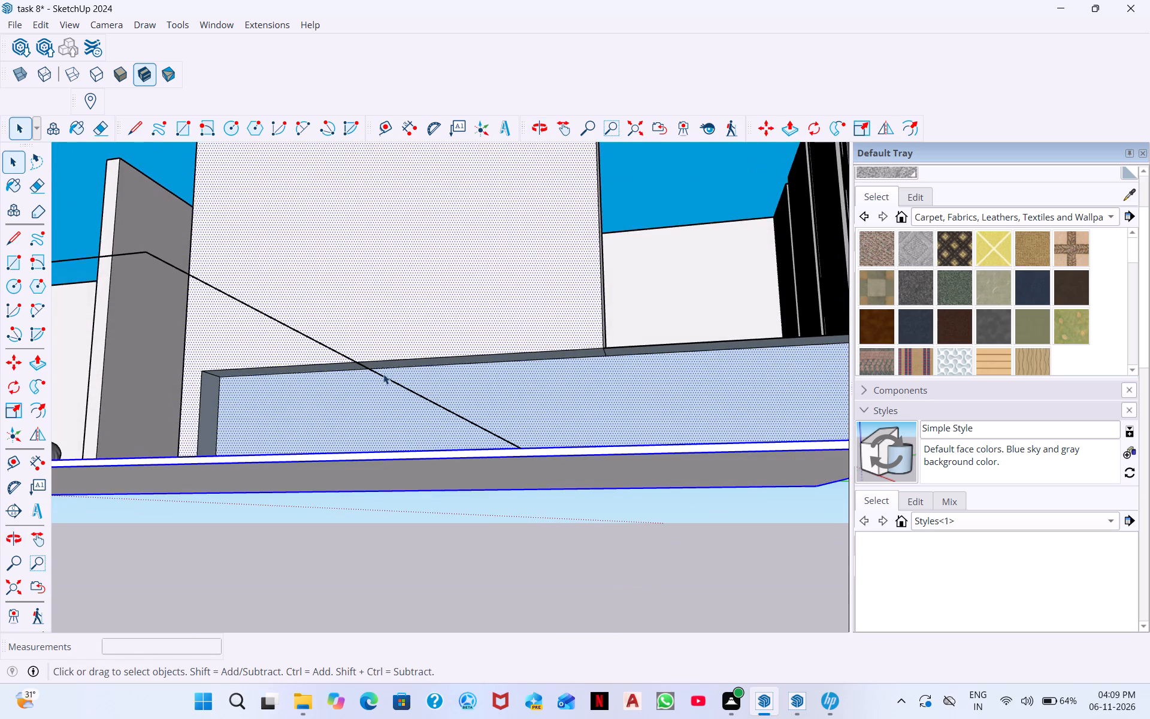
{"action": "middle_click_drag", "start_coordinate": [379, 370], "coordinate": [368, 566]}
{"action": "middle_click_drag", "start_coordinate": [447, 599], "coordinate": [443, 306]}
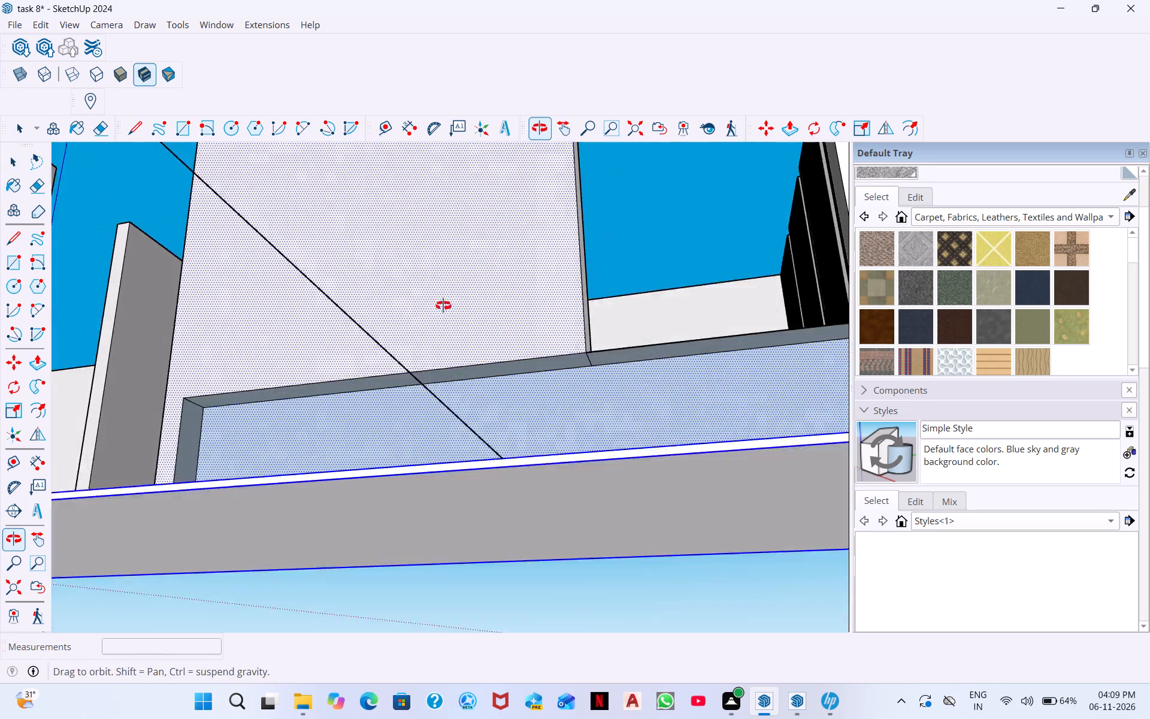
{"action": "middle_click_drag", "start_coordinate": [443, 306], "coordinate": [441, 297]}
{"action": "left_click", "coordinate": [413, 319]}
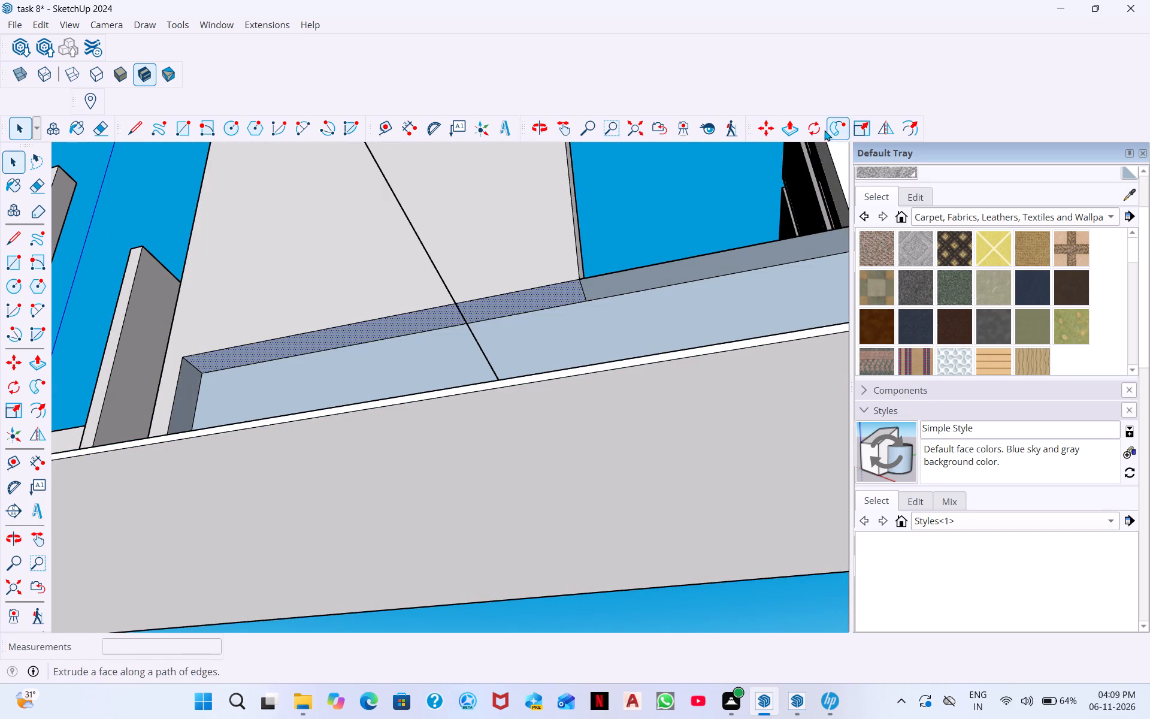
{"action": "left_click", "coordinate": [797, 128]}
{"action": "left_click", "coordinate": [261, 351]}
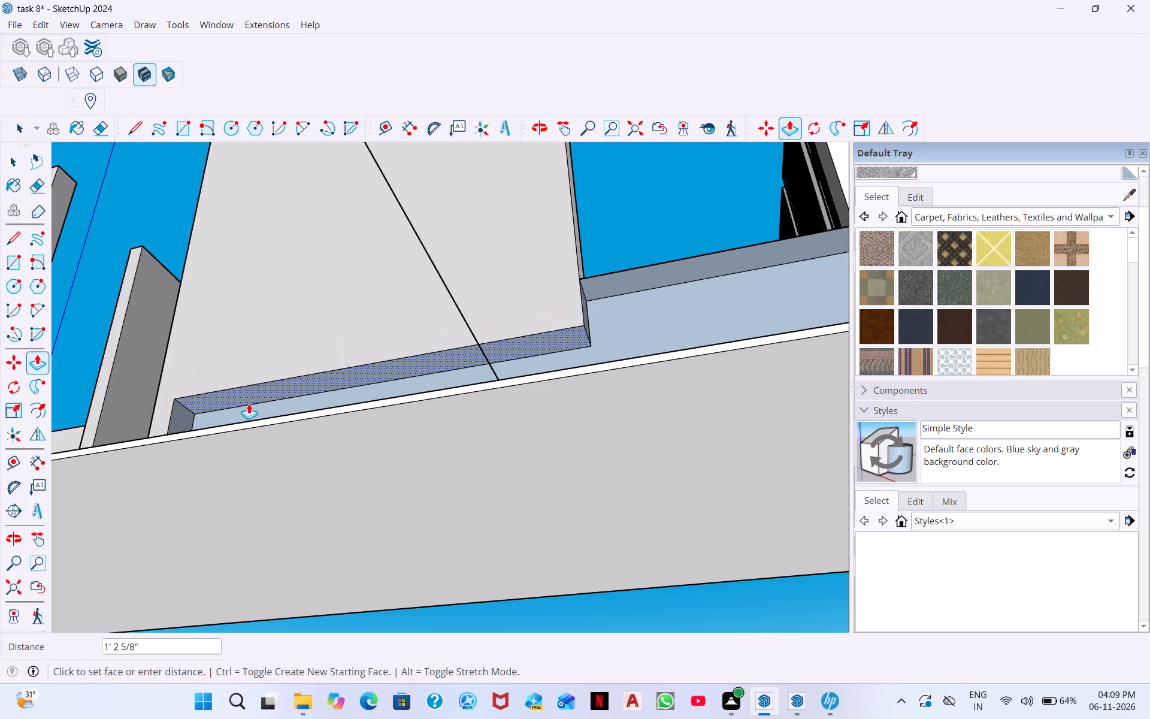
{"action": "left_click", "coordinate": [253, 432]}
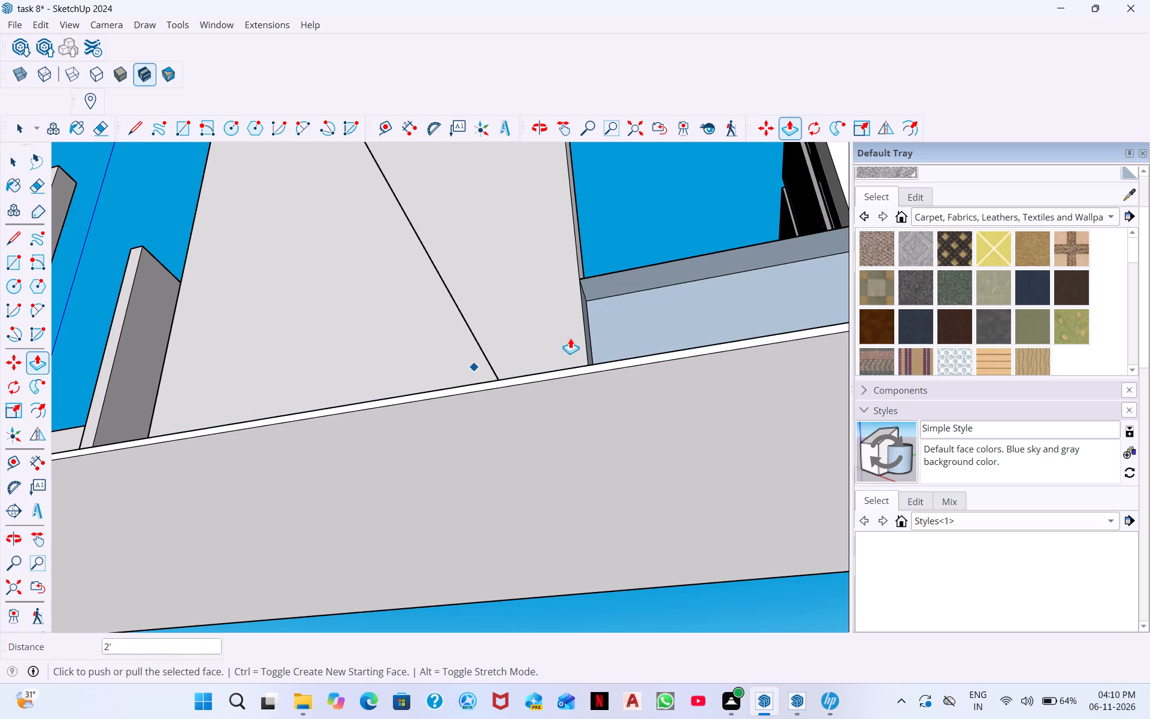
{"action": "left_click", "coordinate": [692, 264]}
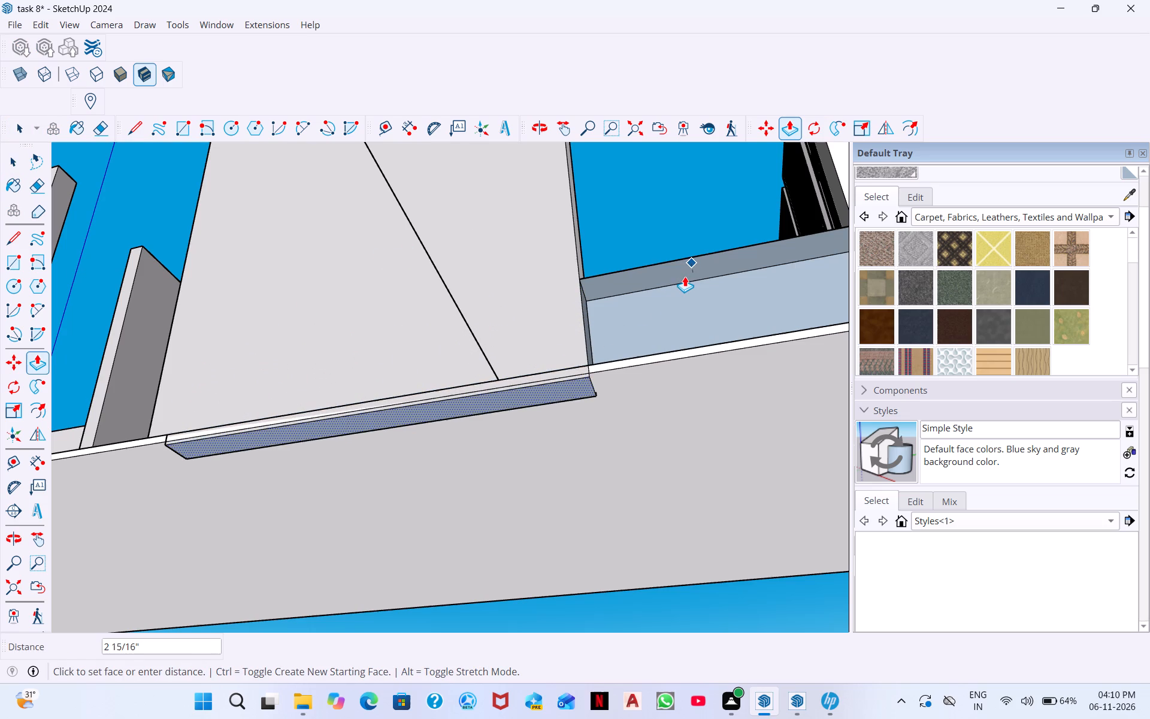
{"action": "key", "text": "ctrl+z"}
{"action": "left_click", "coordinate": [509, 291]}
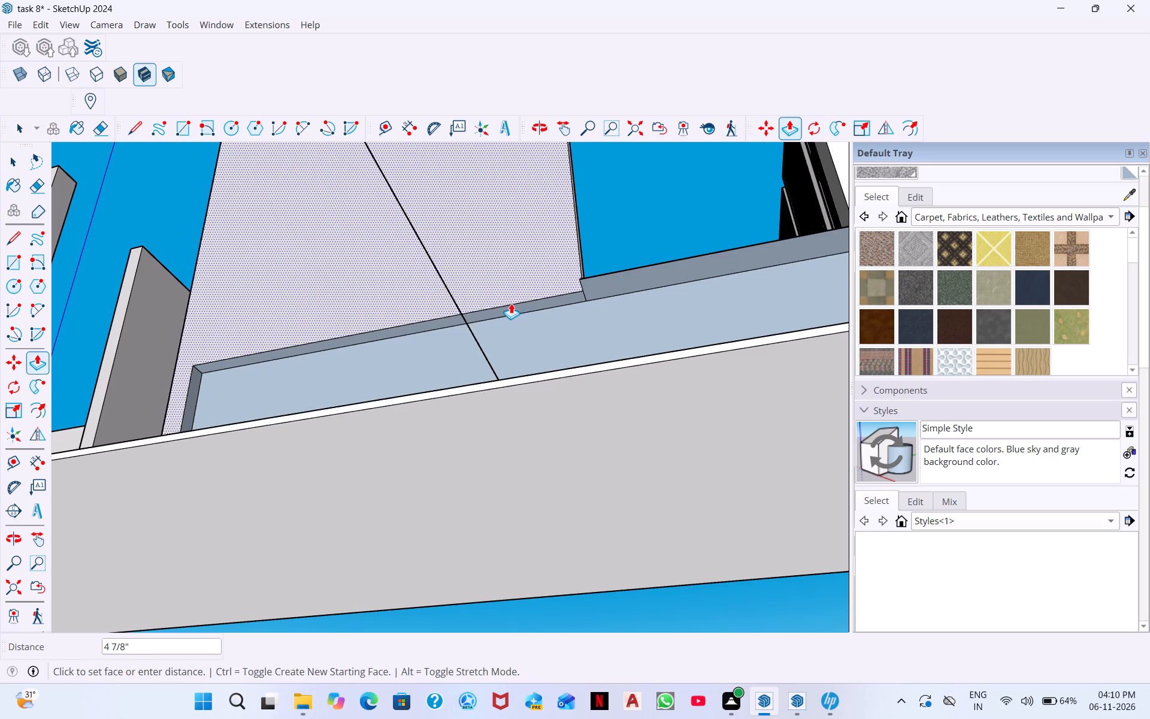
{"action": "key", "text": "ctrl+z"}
Push/Pull the recess's upper face beside the living-room window 2' down to the wall base, filling that part of the wall.
{"action": "left_click", "coordinate": [451, 310]}
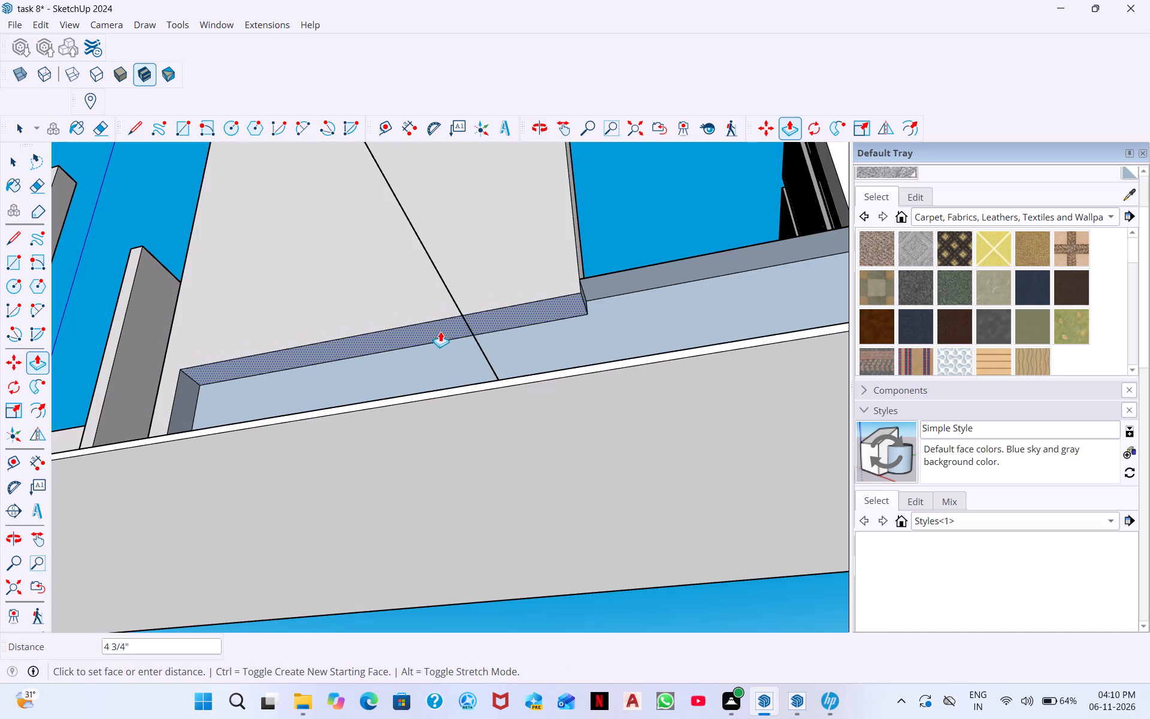
{"action": "middle_click_drag", "start_coordinate": [432, 395], "coordinate": [422, 527]}
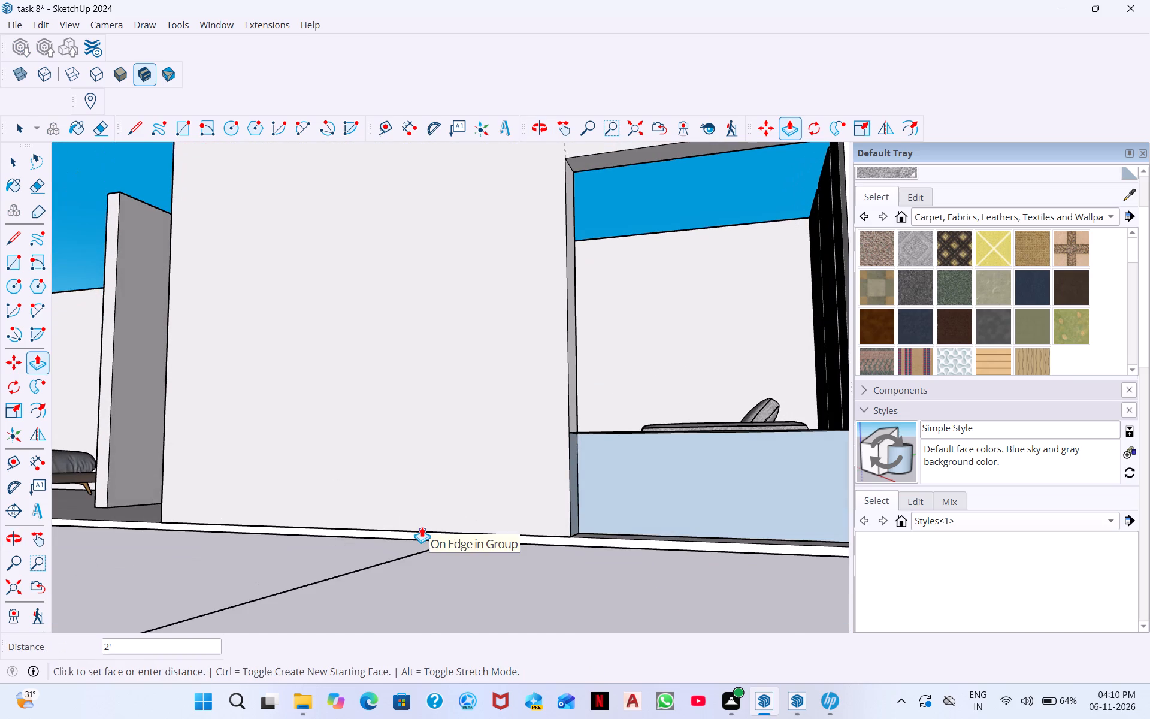
{"action": "left_click", "coordinate": [422, 527]}
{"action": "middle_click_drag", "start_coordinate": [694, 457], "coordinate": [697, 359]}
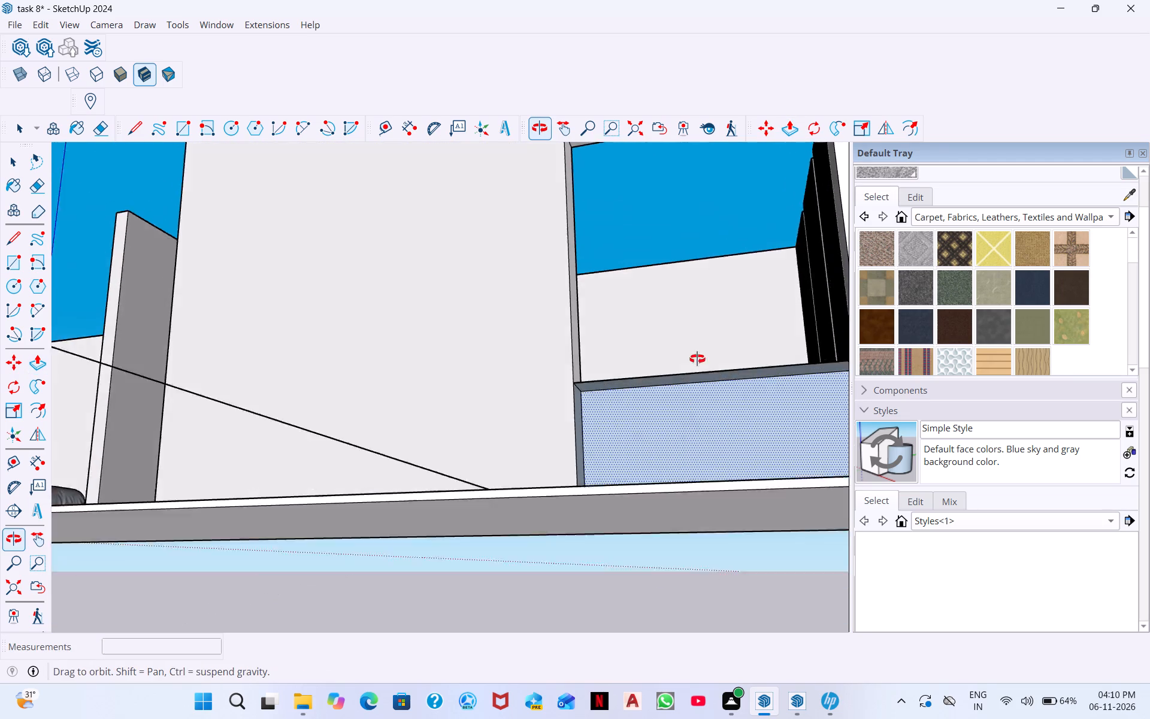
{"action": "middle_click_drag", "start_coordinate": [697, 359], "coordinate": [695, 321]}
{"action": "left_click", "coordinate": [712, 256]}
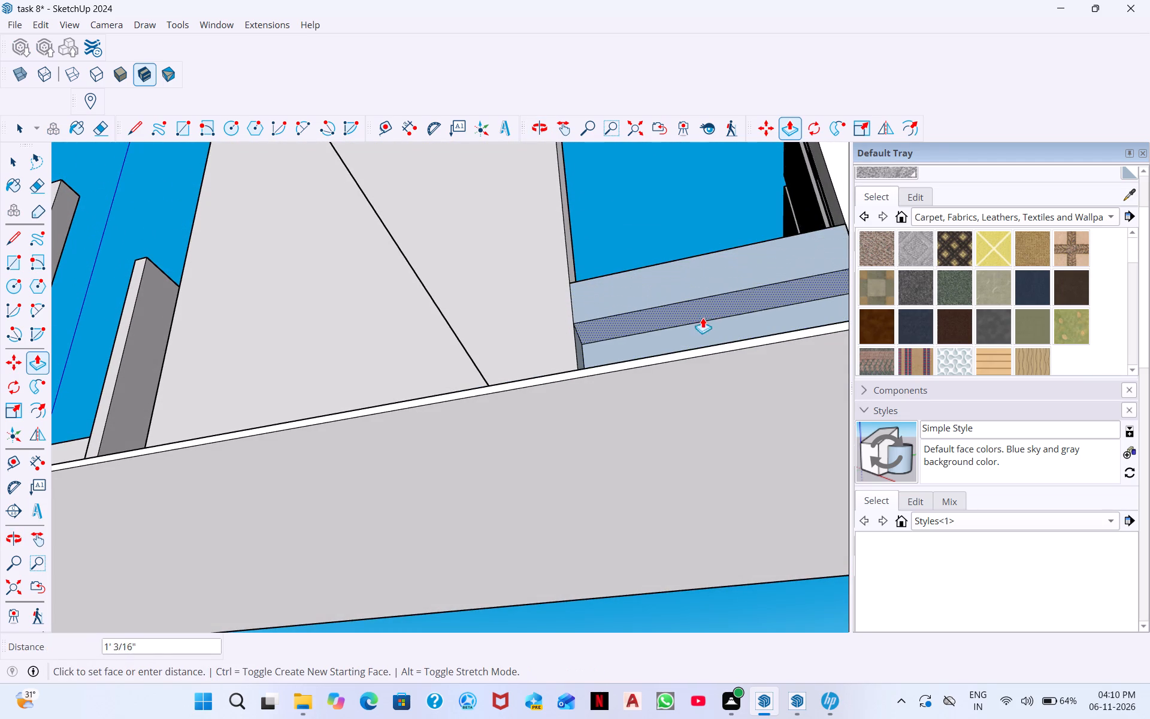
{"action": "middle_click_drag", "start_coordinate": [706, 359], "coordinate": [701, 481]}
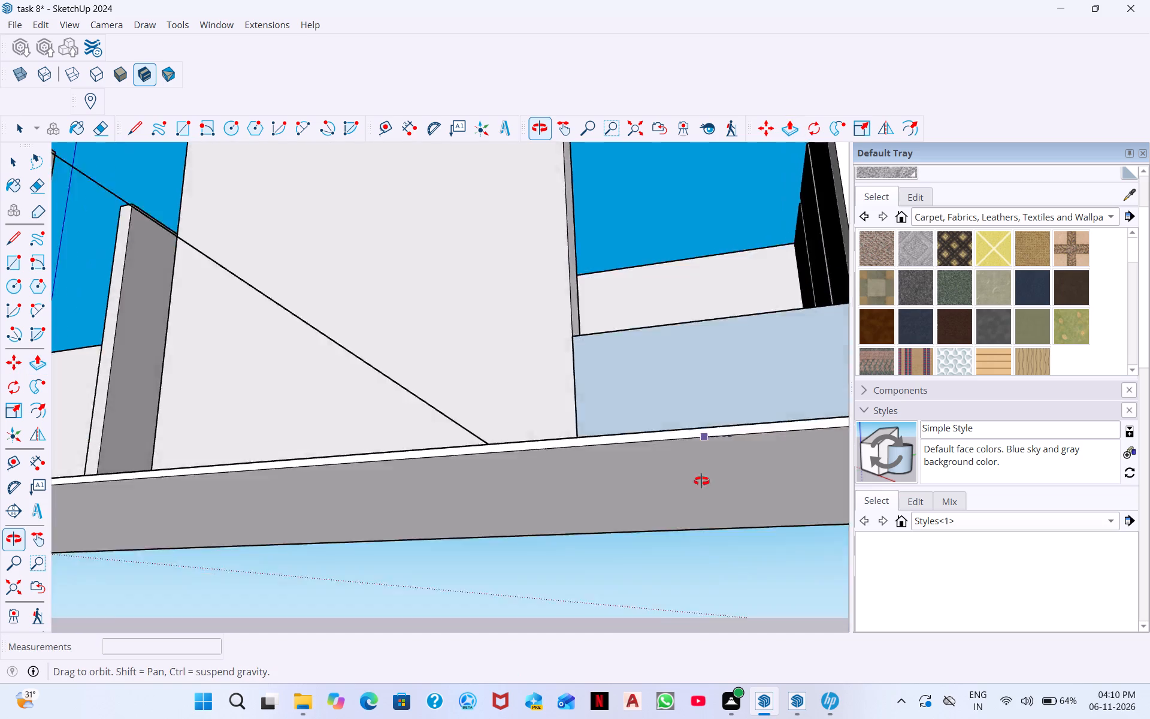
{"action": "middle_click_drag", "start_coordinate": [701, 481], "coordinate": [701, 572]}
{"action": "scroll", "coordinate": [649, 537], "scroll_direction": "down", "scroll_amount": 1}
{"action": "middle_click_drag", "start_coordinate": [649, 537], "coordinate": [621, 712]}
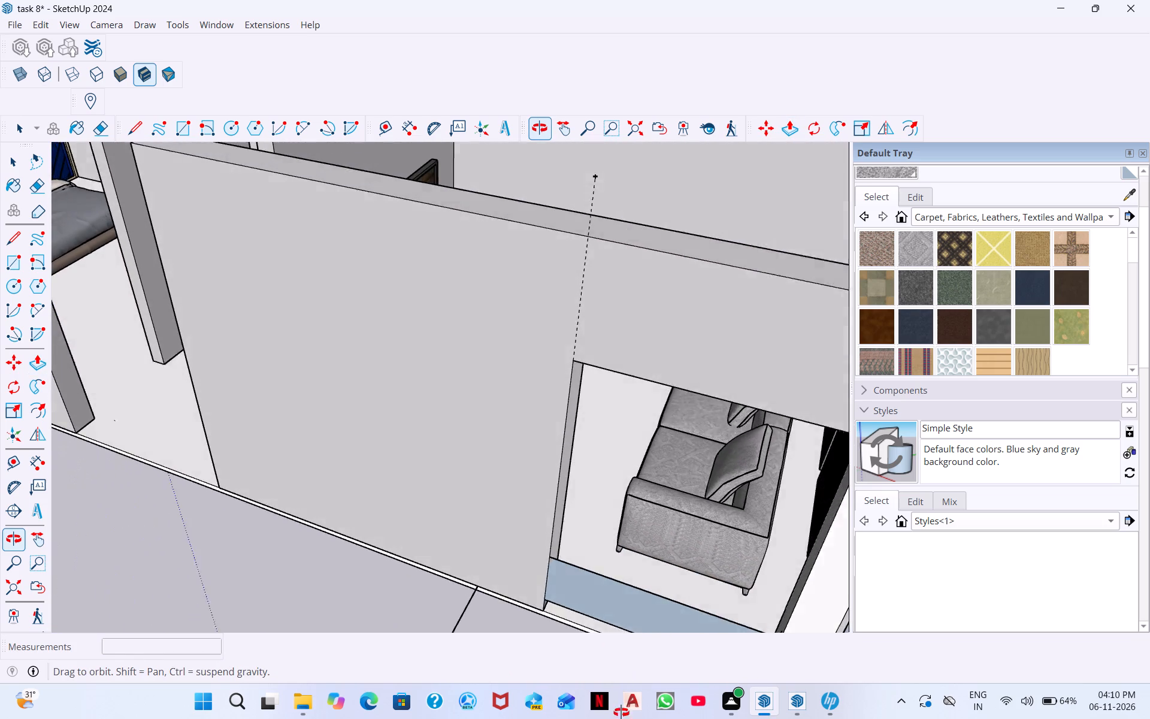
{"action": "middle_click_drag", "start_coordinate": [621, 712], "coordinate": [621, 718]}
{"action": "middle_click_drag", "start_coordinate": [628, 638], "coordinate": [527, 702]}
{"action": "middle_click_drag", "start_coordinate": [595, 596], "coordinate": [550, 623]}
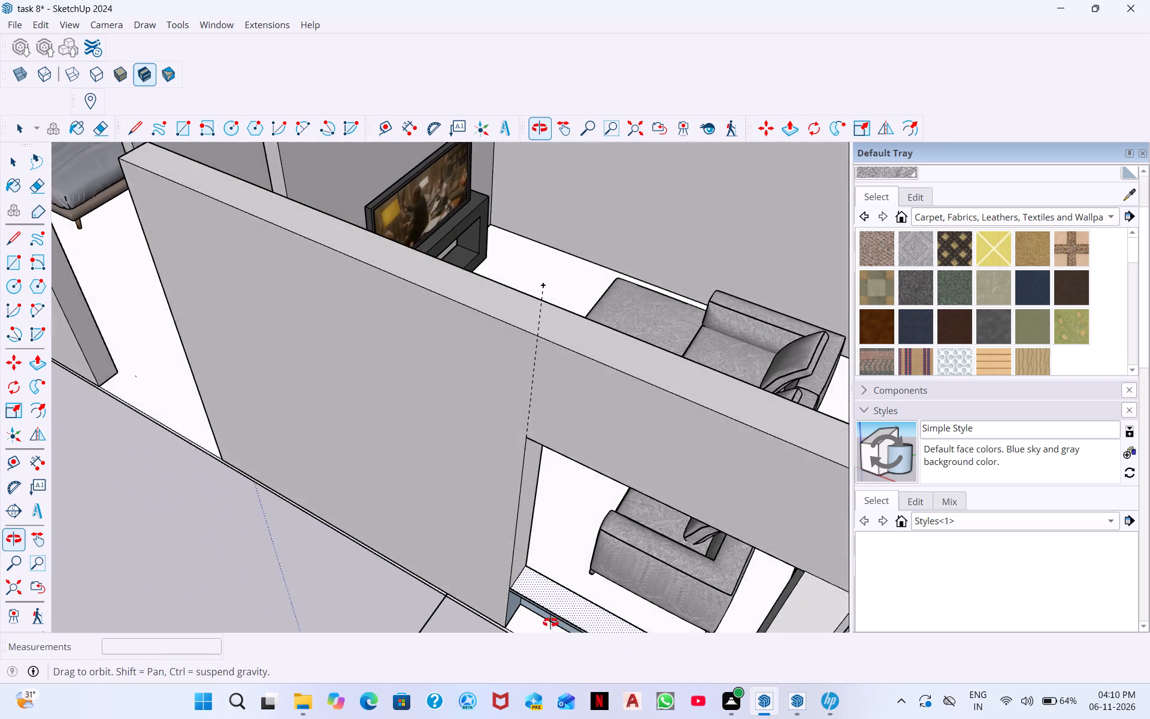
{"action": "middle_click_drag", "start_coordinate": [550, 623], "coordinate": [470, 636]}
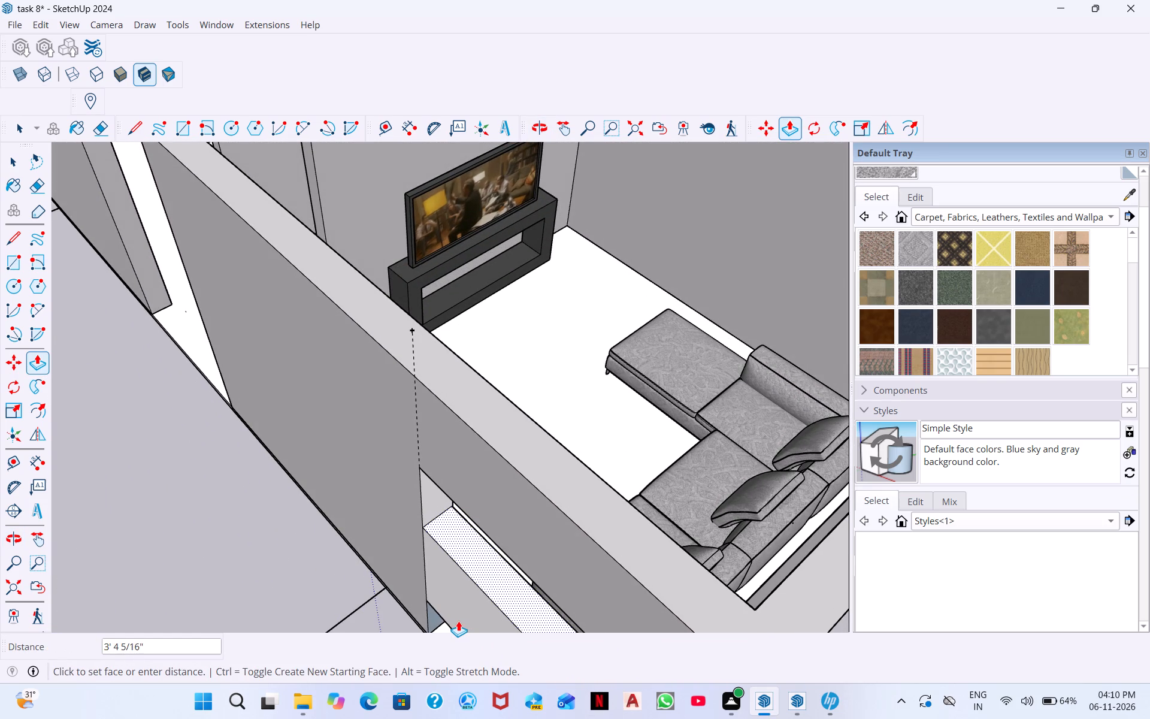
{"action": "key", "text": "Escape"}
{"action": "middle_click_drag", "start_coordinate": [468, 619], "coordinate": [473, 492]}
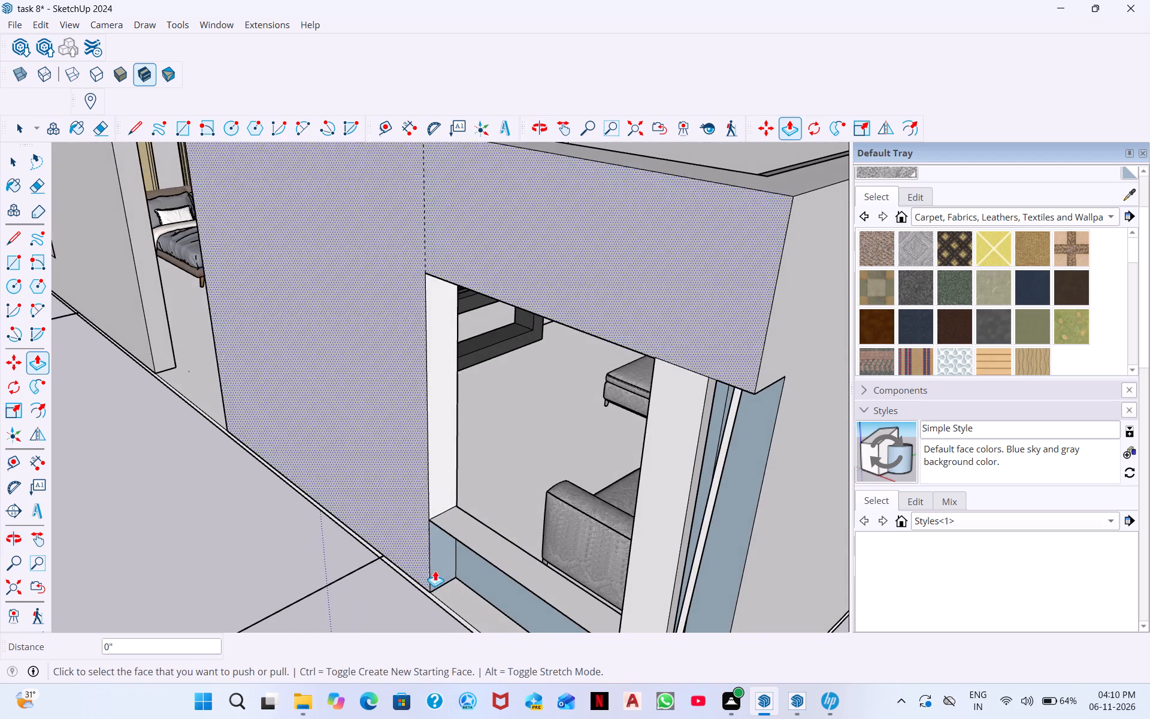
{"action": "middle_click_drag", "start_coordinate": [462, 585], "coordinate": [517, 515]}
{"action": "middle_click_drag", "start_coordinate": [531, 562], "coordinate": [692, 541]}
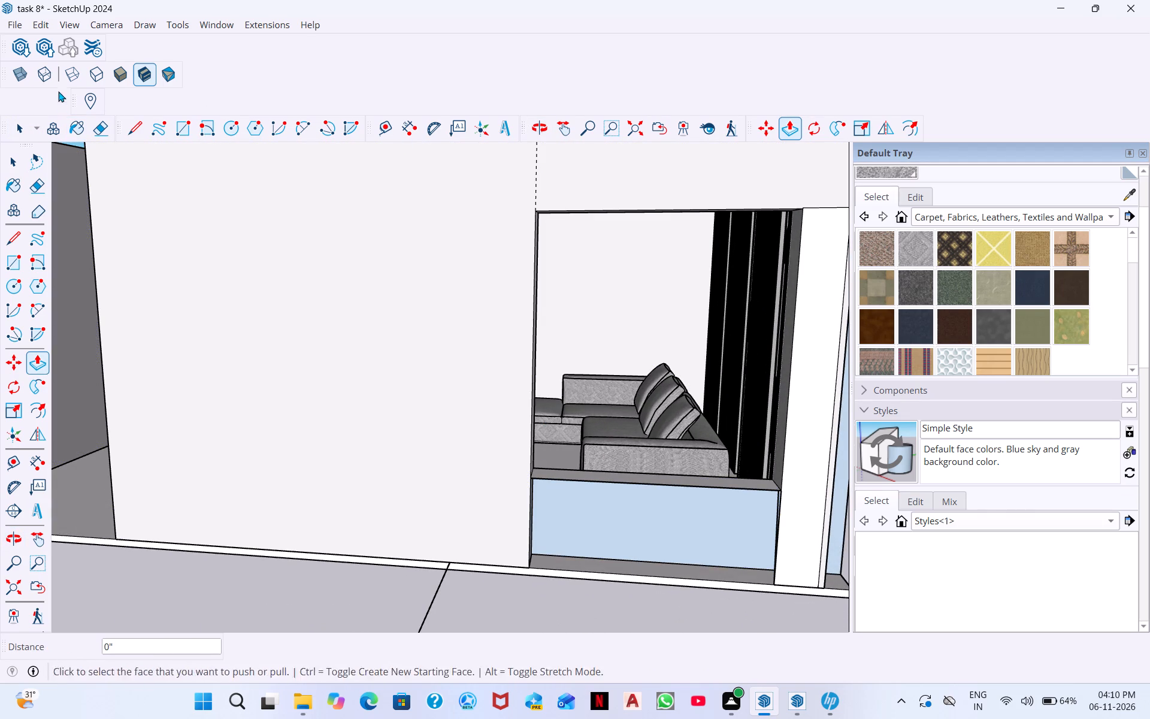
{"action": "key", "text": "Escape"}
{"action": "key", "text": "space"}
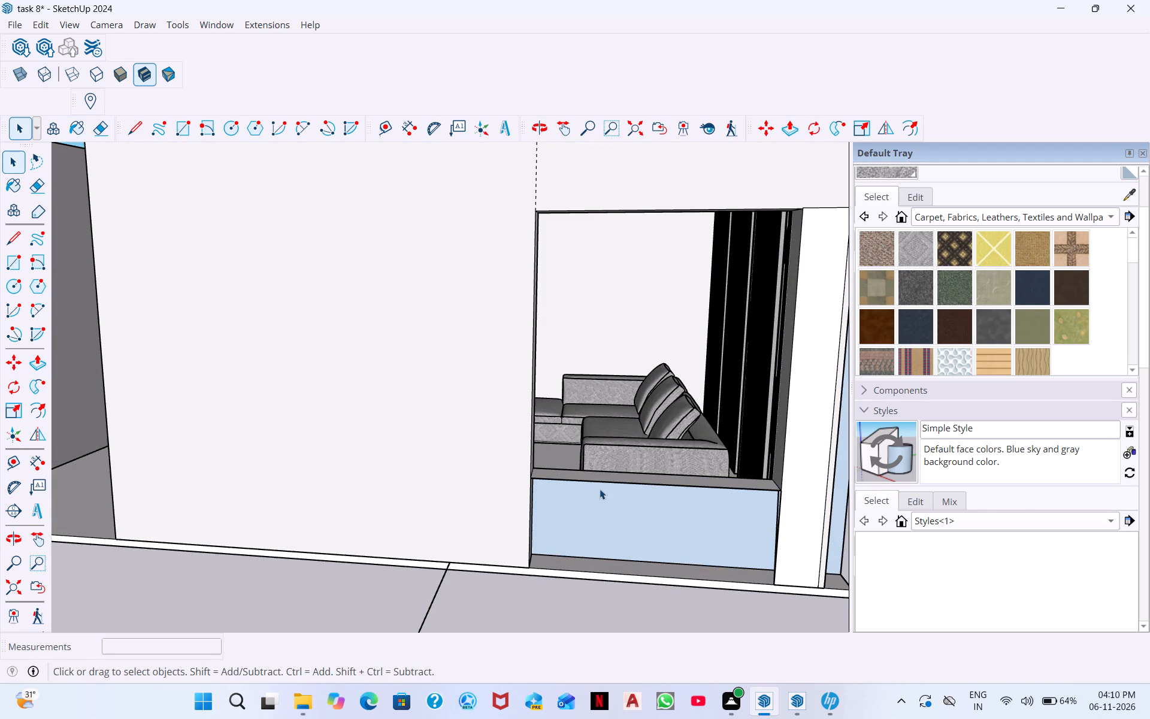
Erase the slanted leftover edge at the far end of the recess below the window, and try erasing the vertical edge beside it.
{"action": "scroll", "coordinate": [601, 502], "scroll_direction": "up", "scroll_amount": 4}
{"action": "middle_click_drag", "start_coordinate": [742, 496], "coordinate": [1067, 479]}
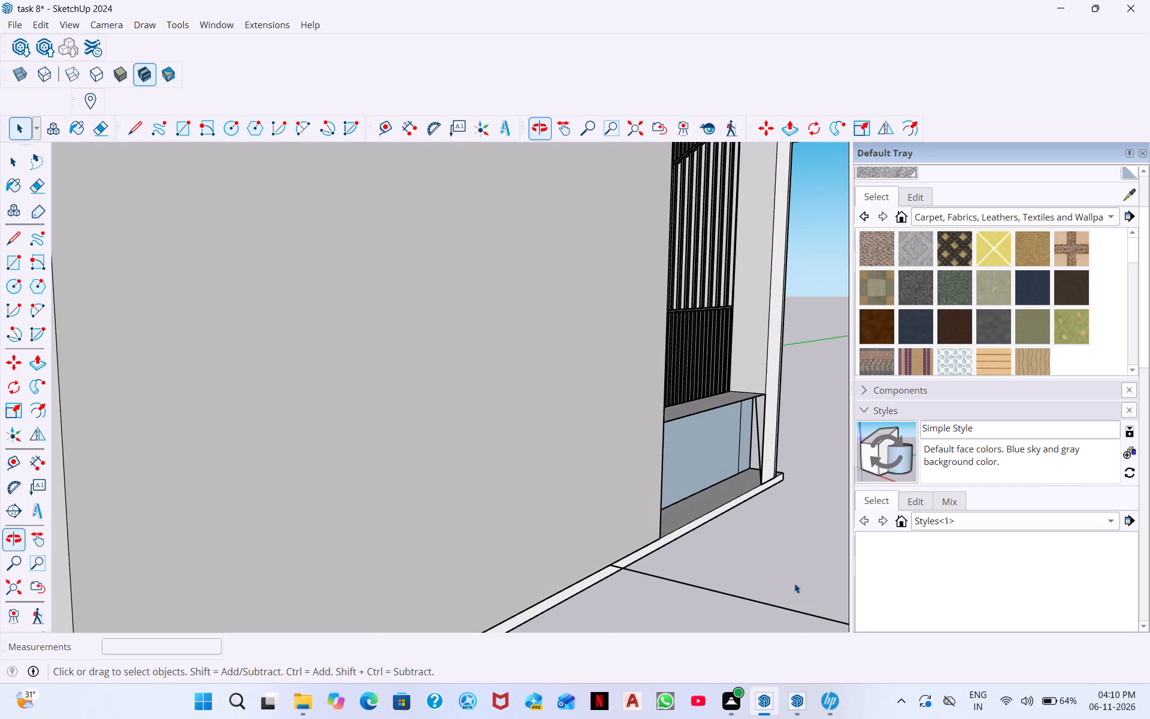
{"action": "scroll", "coordinate": [800, 232], "scroll_direction": "up", "scroll_amount": 4}
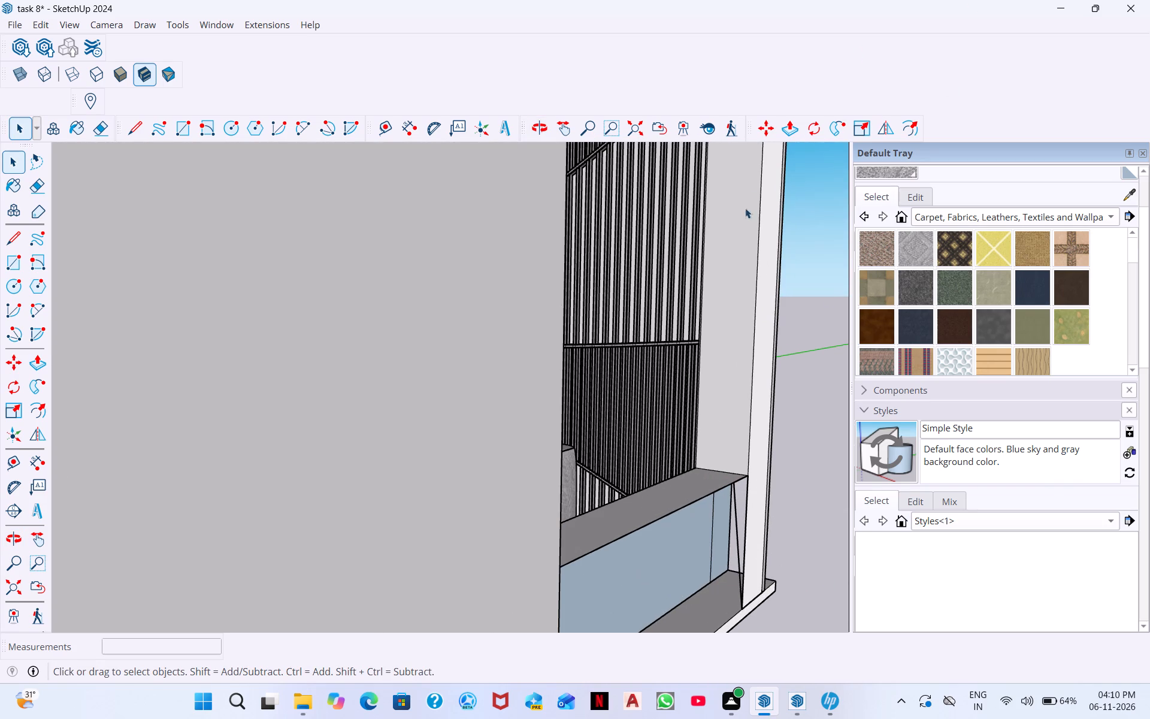
{"action": "left_click", "coordinate": [100, 132]}
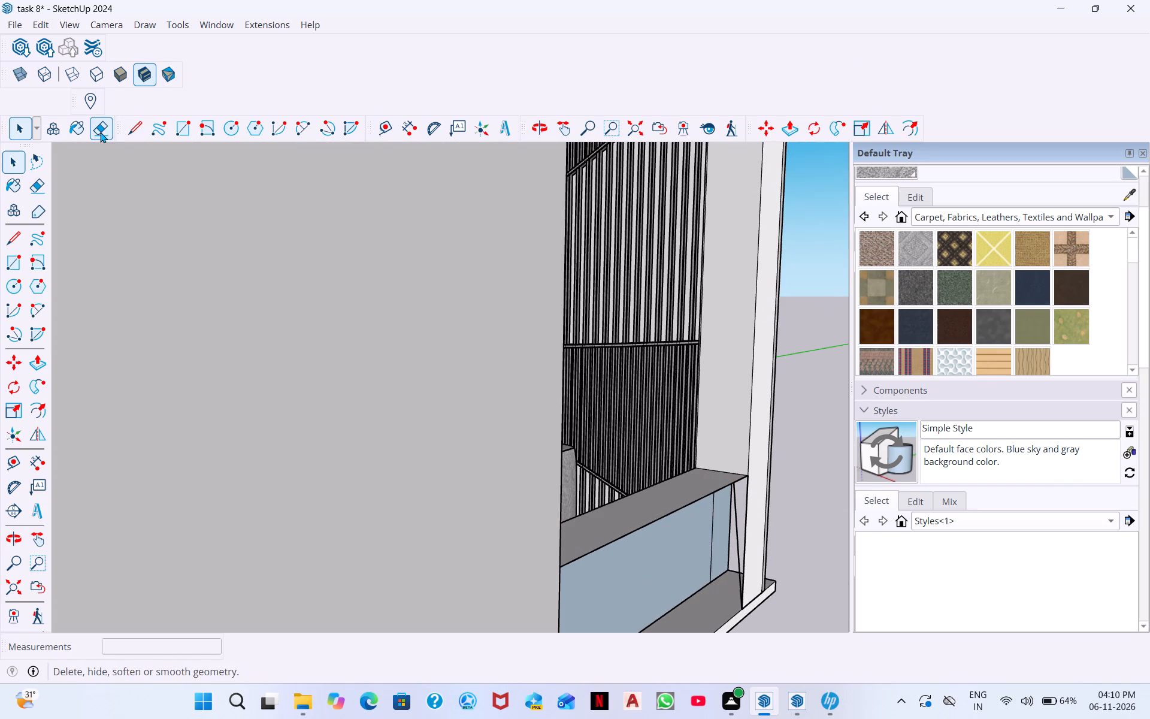
{"action": "left_click", "coordinate": [736, 543]}
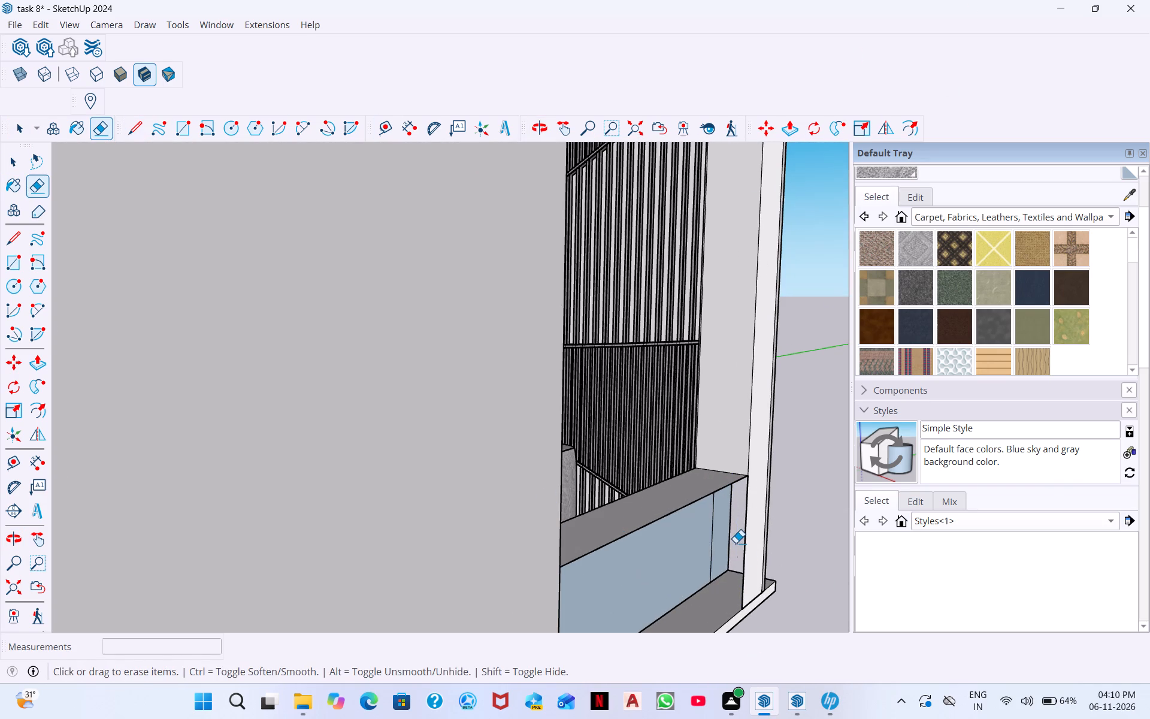
{"action": "left_click", "coordinate": [713, 534]}
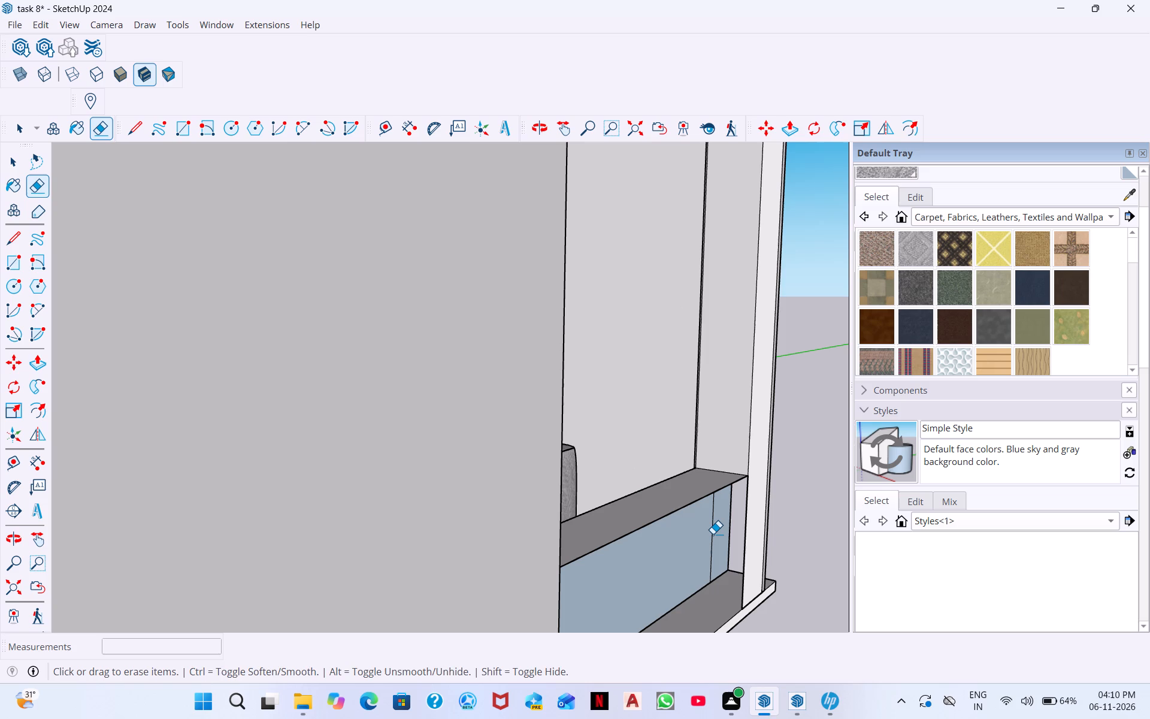
Undo the last erase and retry erasing the vertical edge at the far end of the recess below the living-room window.
{"action": "key", "text": "ctrl+z"}
{"action": "left_click", "coordinate": [715, 534]}
{"action": "double_click", "coordinate": [715, 534]}
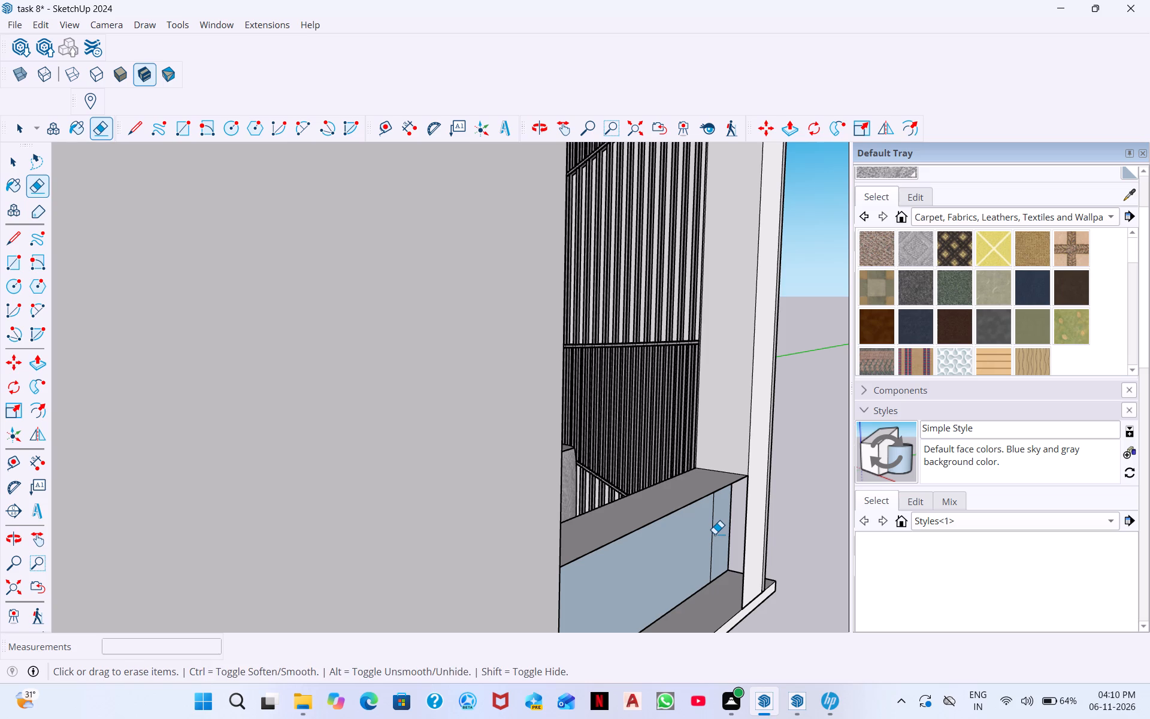
Erase the dashed line sticking up above the top of the living-room's front wall.
{"action": "scroll", "coordinate": [737, 527], "scroll_direction": "down", "scroll_amount": 3}
{"action": "middle_click_drag", "start_coordinate": [724, 541], "coordinate": [846, 545]}
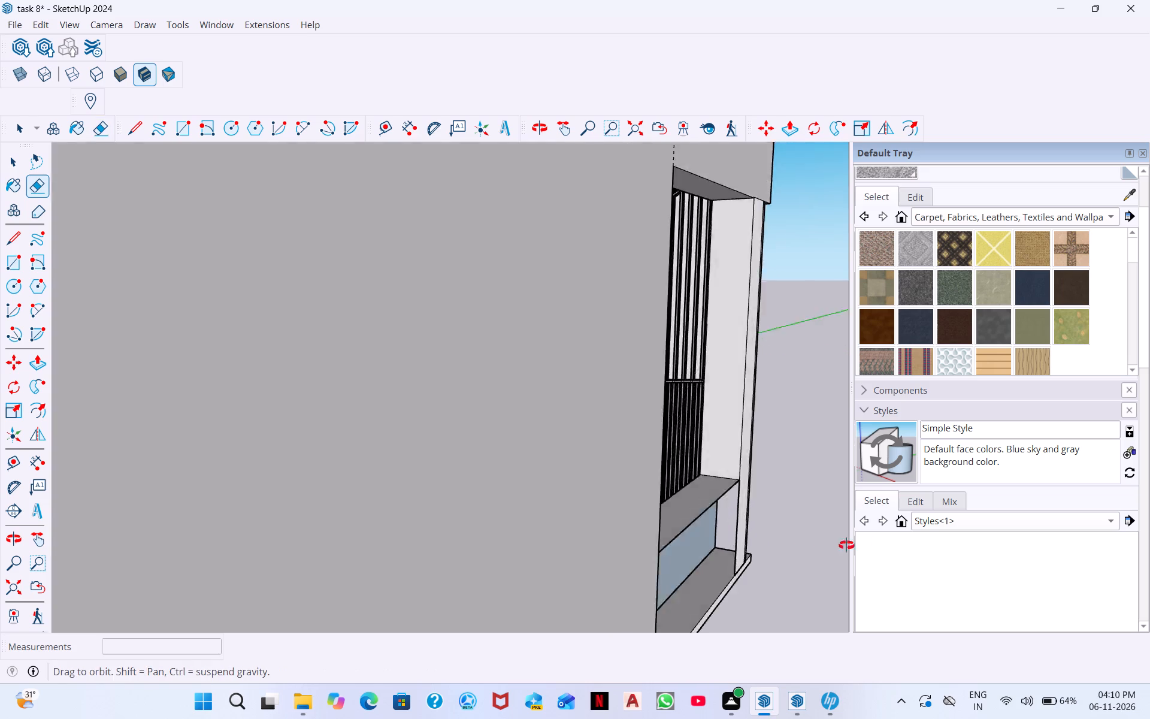
{"action": "middle_click_drag", "start_coordinate": [846, 545], "coordinate": [942, 527]}
{"action": "scroll", "coordinate": [771, 569], "scroll_direction": "down", "scroll_amount": 12}
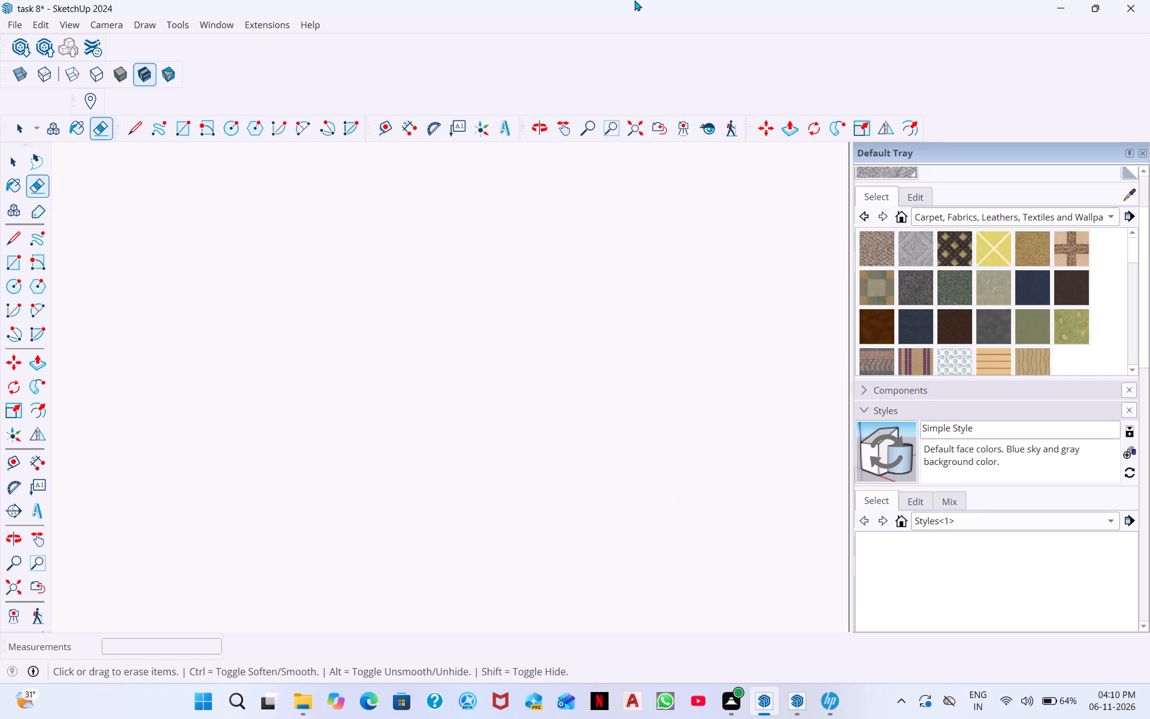
{"action": "left_click", "coordinate": [640, 125]}
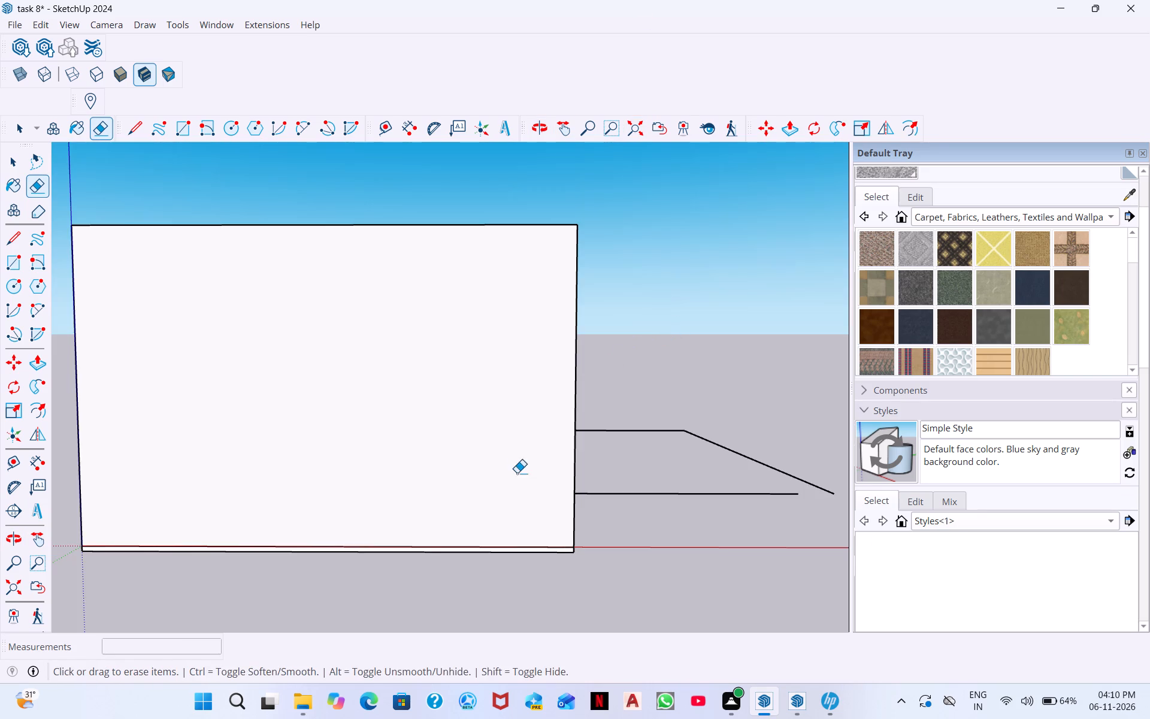
{"action": "scroll", "coordinate": [516, 466], "scroll_direction": "down", "scroll_amount": 1}
{"action": "middle_click_drag", "start_coordinate": [516, 466], "coordinate": [482, 612]}
{"action": "middle_click_drag", "start_coordinate": [492, 424], "coordinate": [507, 539]}
{"action": "scroll", "coordinate": [483, 273], "scroll_direction": "up", "scroll_amount": 7}
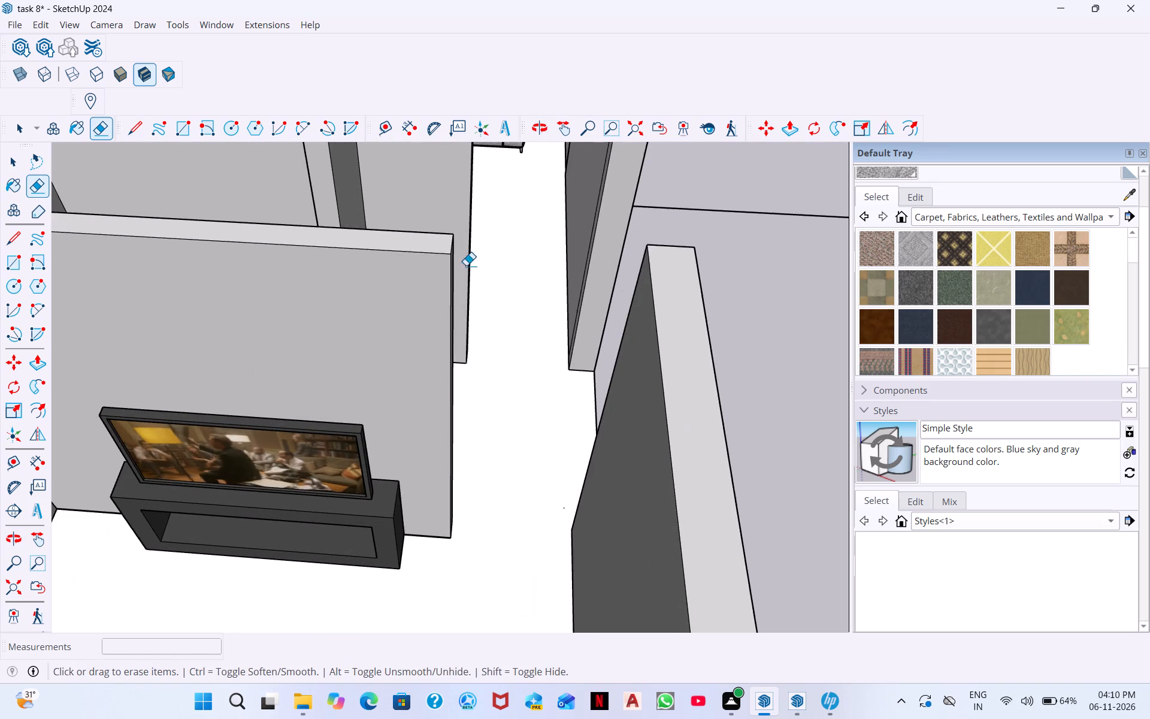
{"action": "middle_click_drag", "start_coordinate": [492, 243], "coordinate": [517, 192]}
{"action": "scroll", "coordinate": [519, 242], "scroll_direction": "down", "scroll_amount": 6}
{"action": "middle_click_drag", "start_coordinate": [506, 227], "coordinate": [692, 155]}
{"action": "scroll", "coordinate": [461, 224], "scroll_direction": "up", "scroll_amount": 1}
{"action": "middle_click_drag", "start_coordinate": [500, 319], "coordinate": [675, 469]}
{"action": "middle_click_drag", "start_coordinate": [164, 265], "coordinate": [328, 239]}
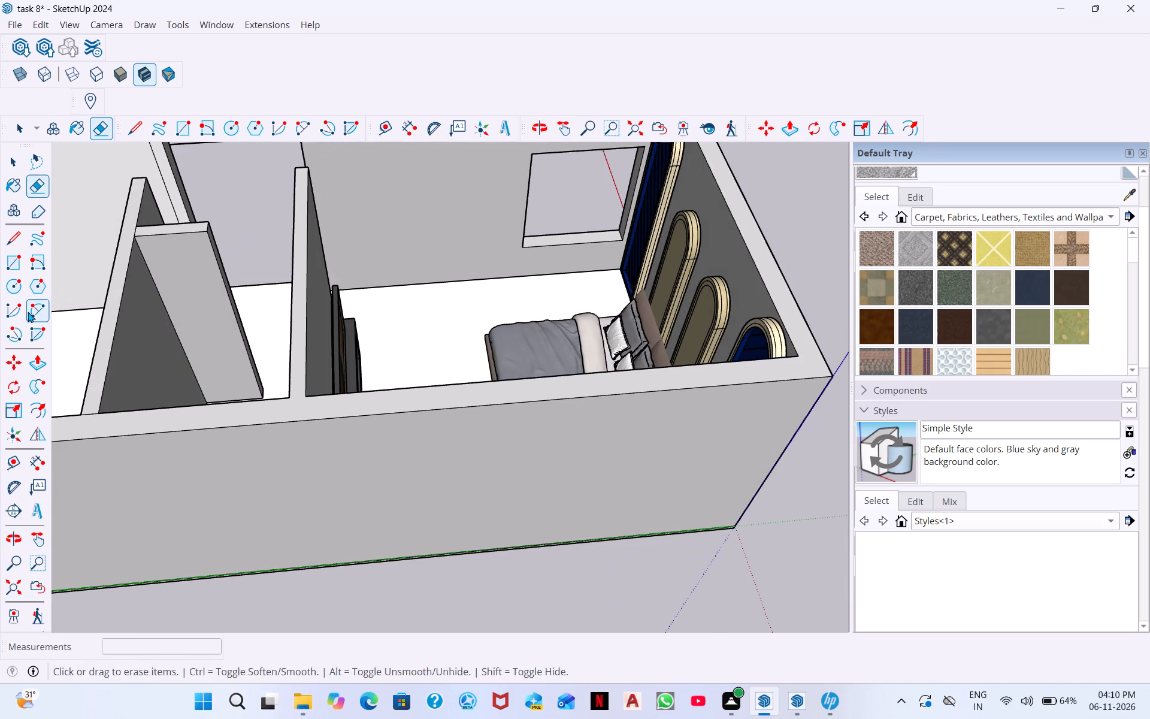
{"action": "scroll", "coordinate": [40, 295], "scroll_direction": "up", "scroll_amount": 2}
{"action": "middle_click_drag", "start_coordinate": [217, 226], "coordinate": [172, 174]}
{"action": "scroll", "coordinate": [184, 186], "scroll_direction": "down", "scroll_amount": 4}
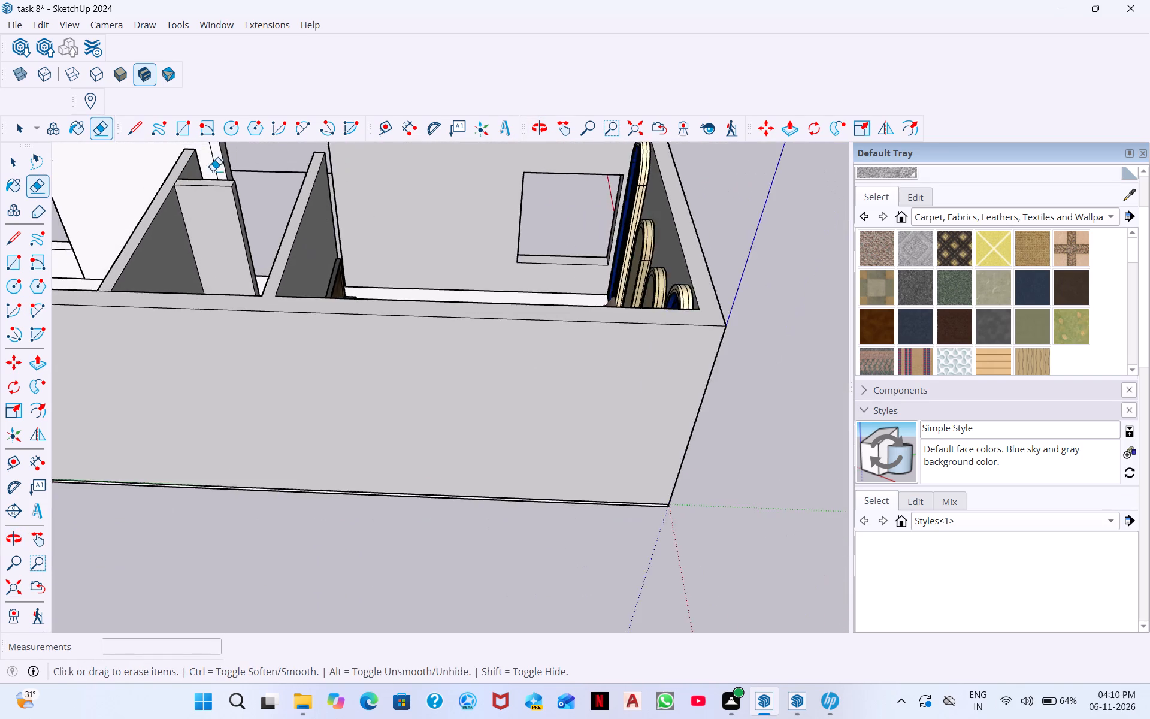
{"action": "scroll", "coordinate": [213, 171], "scroll_direction": "down", "scroll_amount": 2}
{"action": "left_click", "coordinate": [635, 140]}
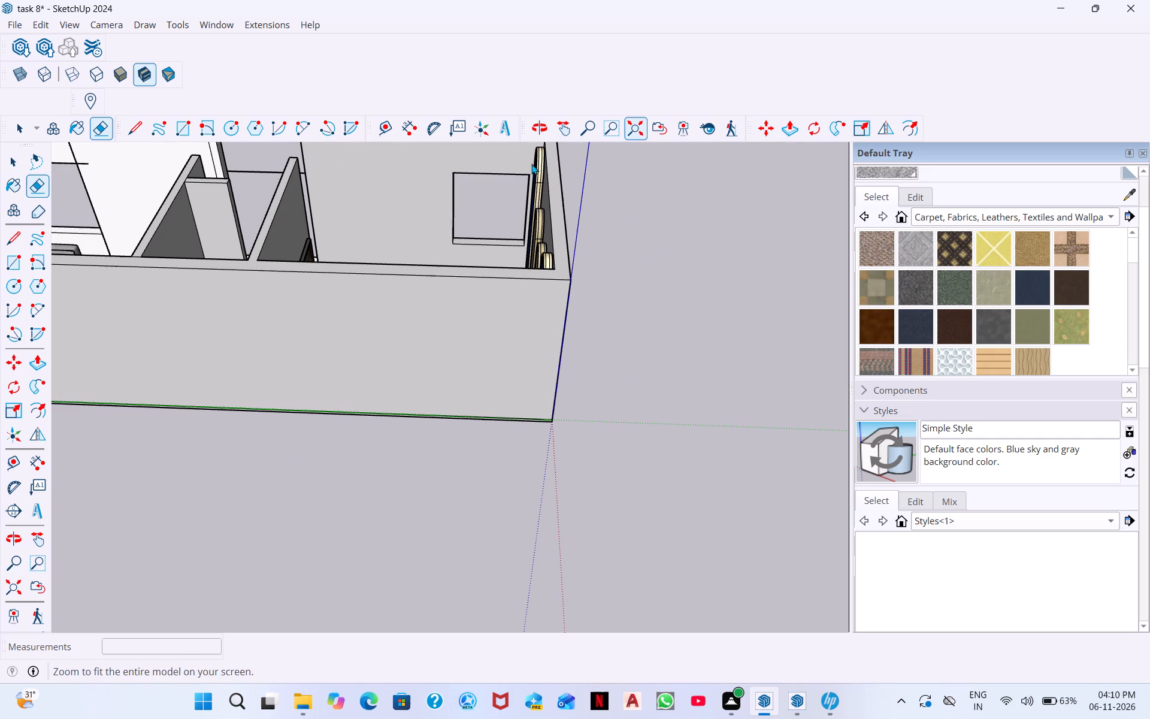
{"action": "scroll", "coordinate": [317, 300], "scroll_direction": "up", "scroll_amount": 5}
{"action": "scroll", "coordinate": [283, 264], "scroll_direction": "up", "scroll_amount": 4}
{"action": "middle_click_drag", "start_coordinate": [207, 241], "coordinate": [232, 160]}
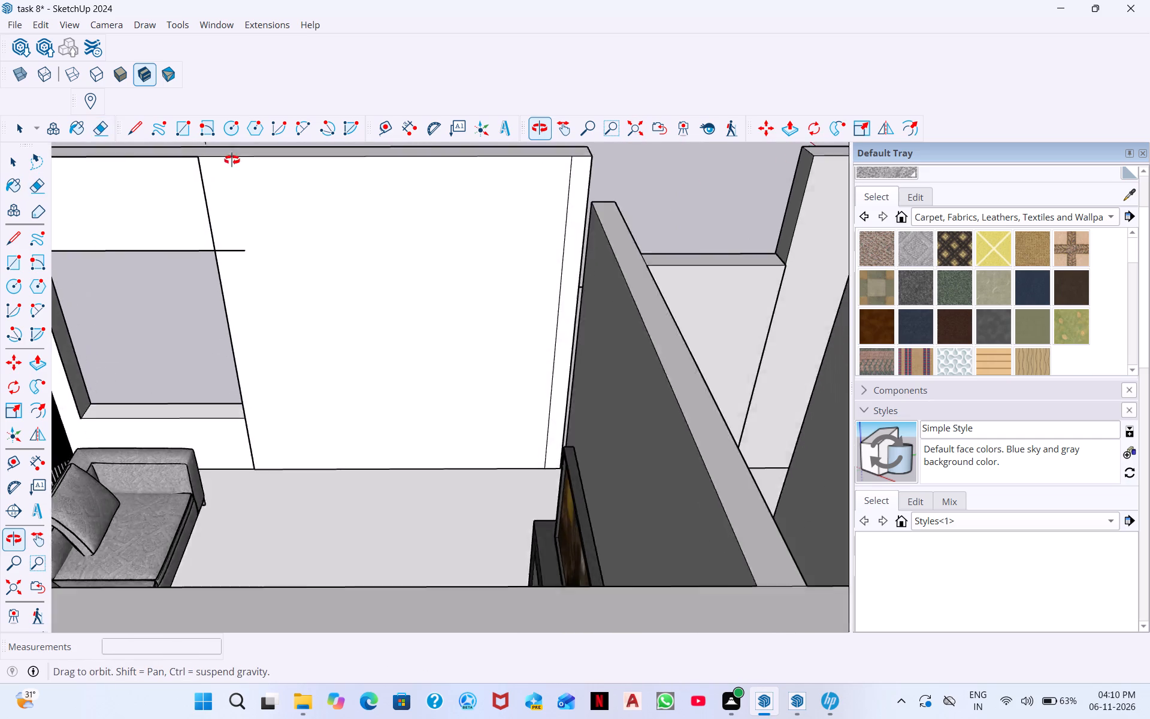
{"action": "middle_click_drag", "start_coordinate": [232, 160], "coordinate": [240, 146]}
{"action": "scroll", "coordinate": [213, 229], "scroll_direction": "down", "scroll_amount": 7}
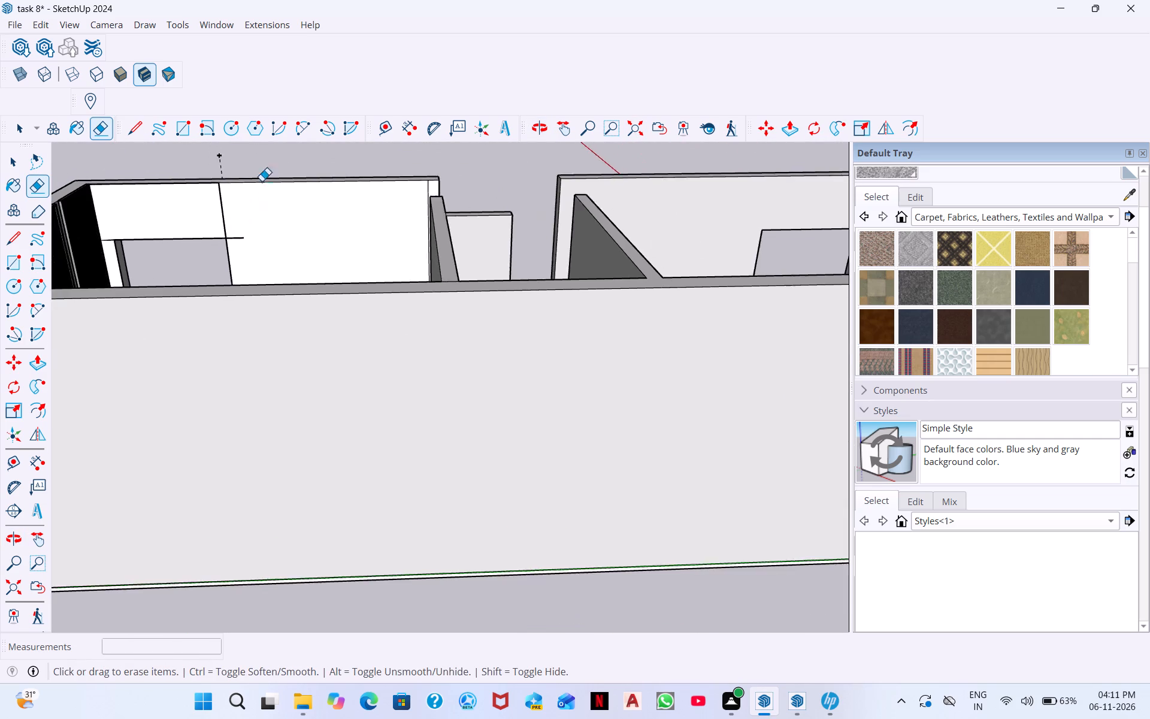
{"action": "left_click", "coordinate": [220, 166]}
{"action": "left_click", "coordinate": [223, 167]}
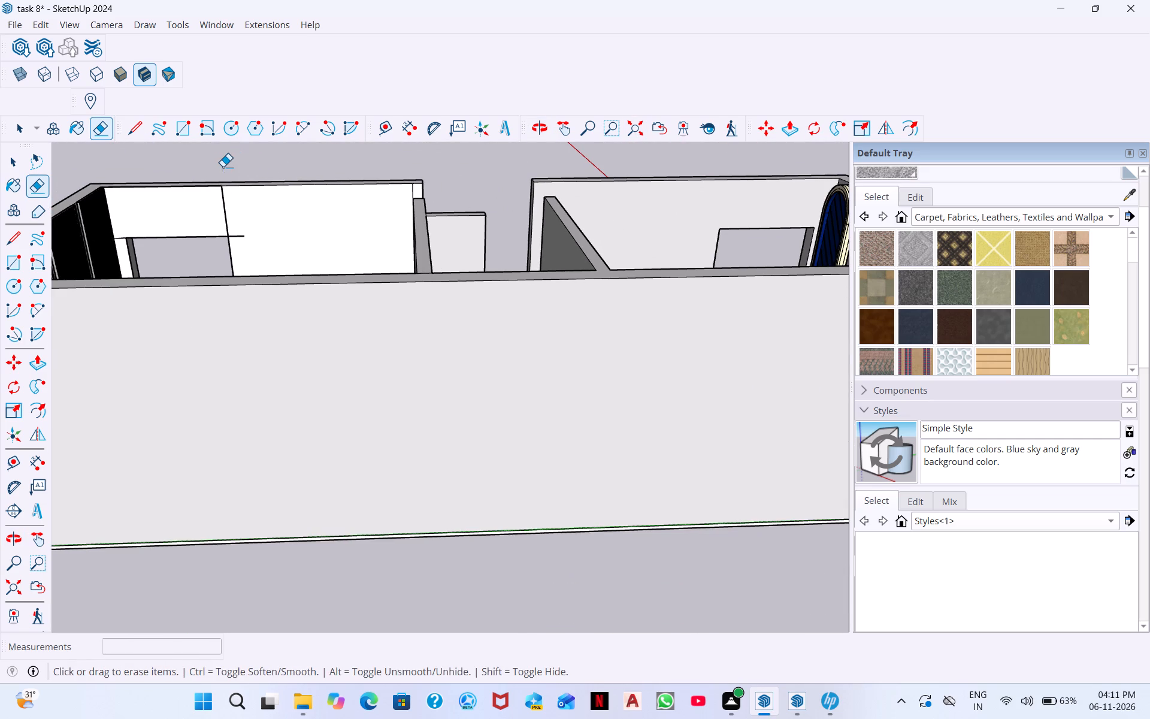
Hide the vertical leftover edge above the window and the horizontal stub beside it, and try hiding the stub next to the slatted wall.
{"action": "scroll", "coordinate": [222, 211], "scroll_direction": "up", "scroll_amount": 4}
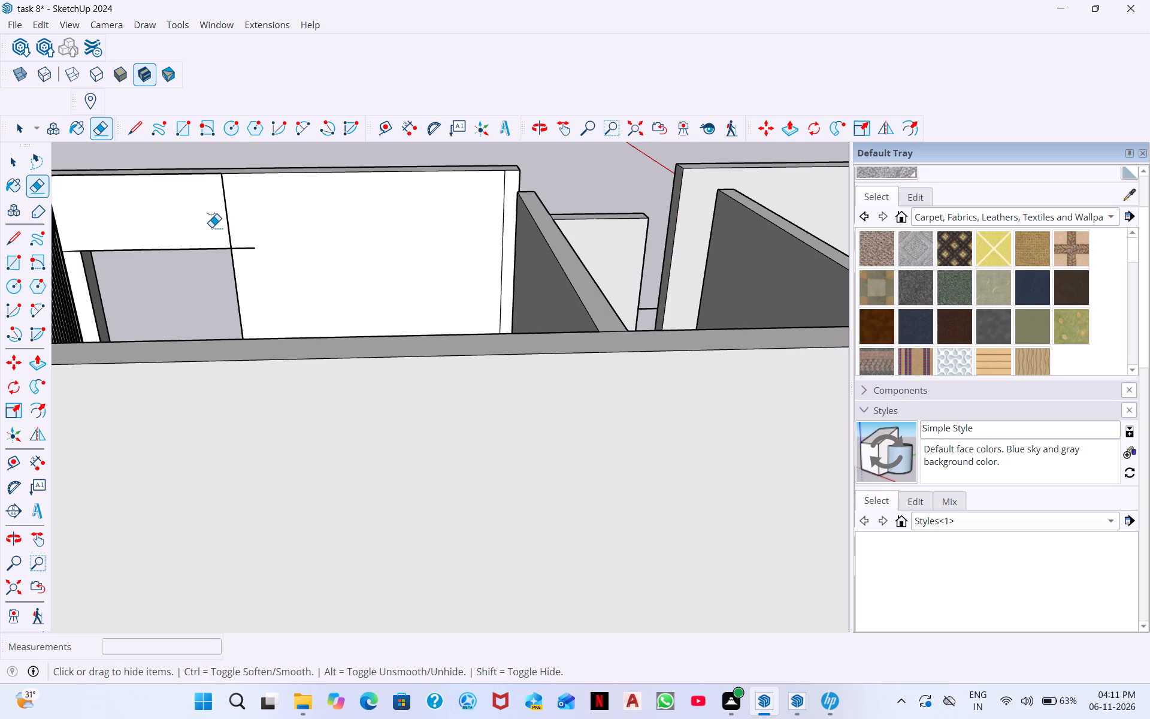
{"action": "left_click_drag", "start_coordinate": [211, 227], "coordinate": [265, 217], "text": "shift"}
{"action": "left_click_drag", "start_coordinate": [247, 238], "coordinate": [243, 267], "text": "shift"}
{"action": "left_click", "coordinate": [68, 251], "text": "shift"}
{"action": "left_click", "coordinate": [70, 251], "text": "shift"}
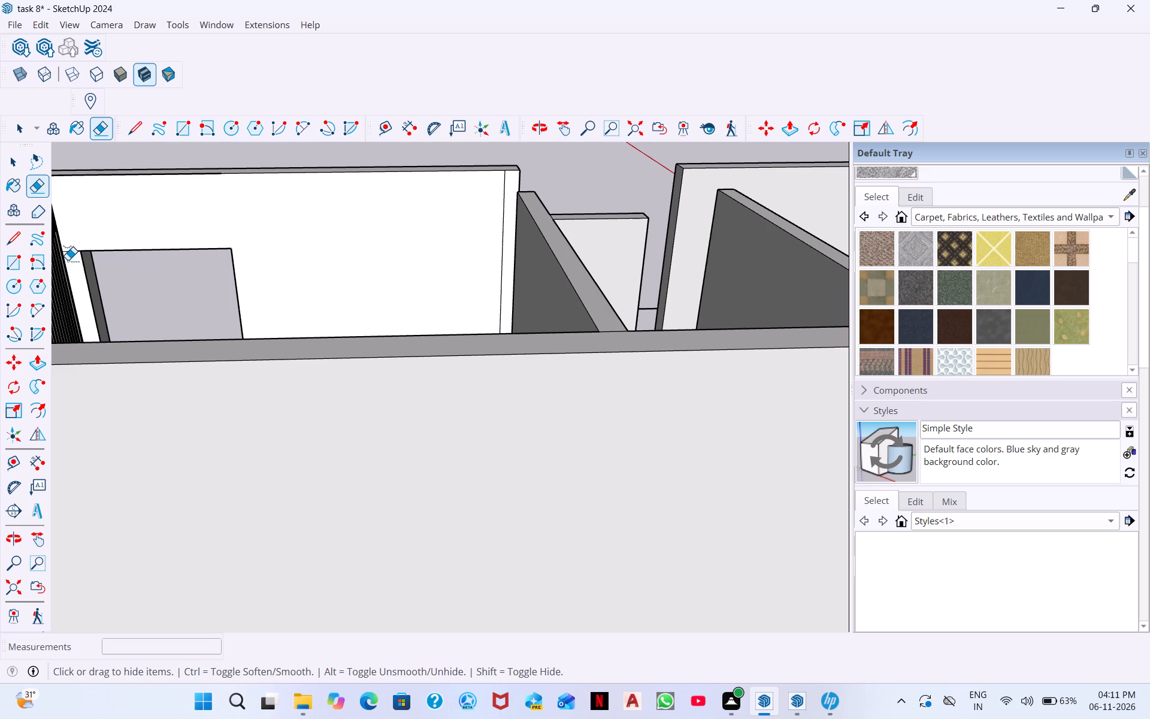
{"action": "left_click_drag", "start_coordinate": [68, 260], "coordinate": [71, 238], "text": "shift"}
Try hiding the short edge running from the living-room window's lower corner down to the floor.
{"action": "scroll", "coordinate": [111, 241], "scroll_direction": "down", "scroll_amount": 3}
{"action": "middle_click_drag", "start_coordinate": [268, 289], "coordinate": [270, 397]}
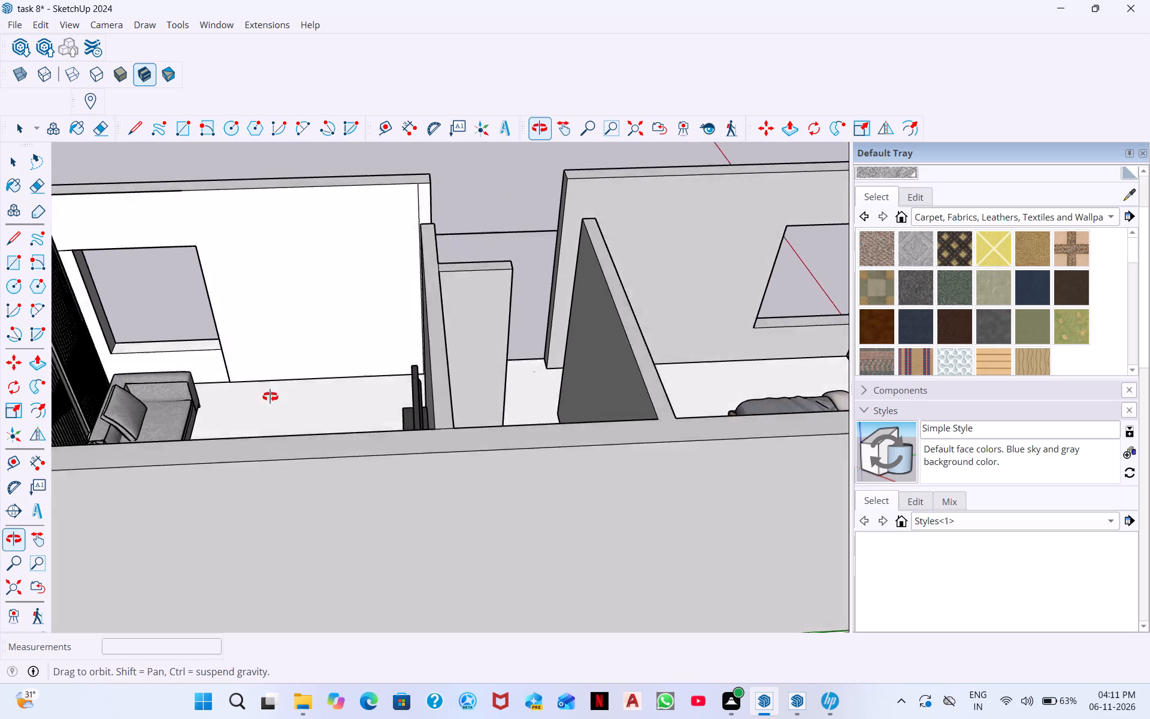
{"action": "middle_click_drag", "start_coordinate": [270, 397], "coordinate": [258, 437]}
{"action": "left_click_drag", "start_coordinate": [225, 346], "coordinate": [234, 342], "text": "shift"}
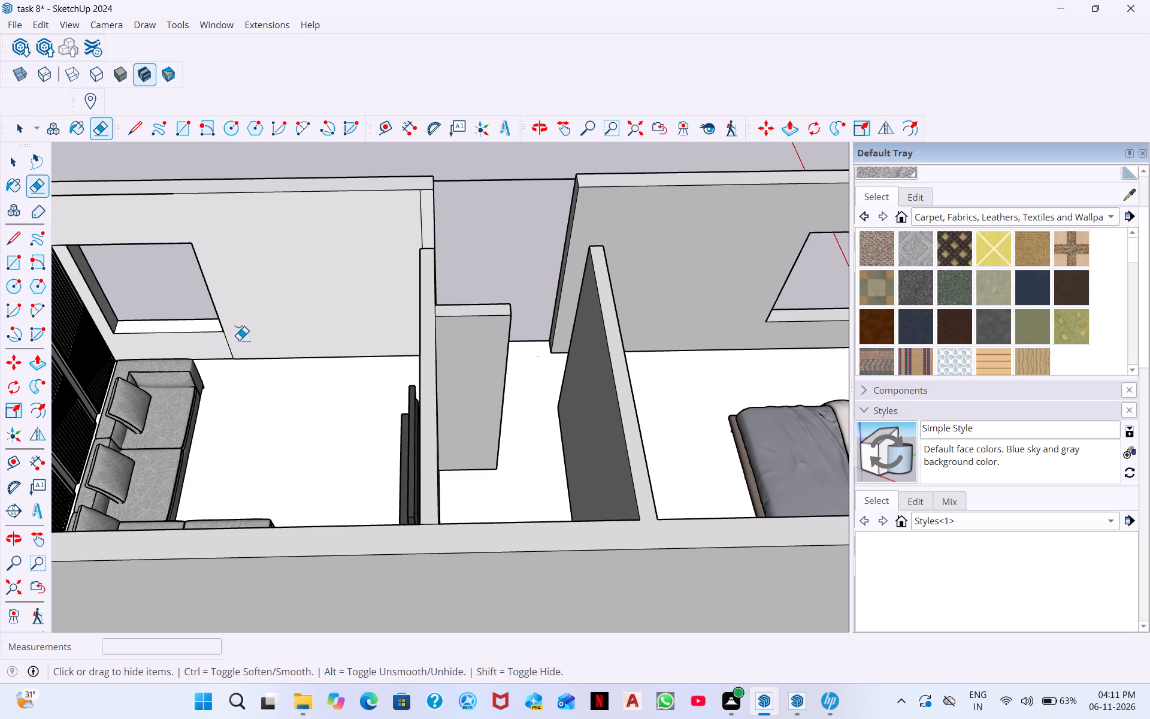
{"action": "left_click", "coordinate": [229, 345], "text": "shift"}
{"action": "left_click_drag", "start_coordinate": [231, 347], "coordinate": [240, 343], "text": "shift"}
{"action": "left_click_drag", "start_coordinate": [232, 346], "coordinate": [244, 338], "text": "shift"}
Erase the vertical leftover edge near the doorway end of the living-room's front wall, undo that, and hide the edge instead.
{"action": "left_click_drag", "start_coordinate": [423, 216], "coordinate": [403, 225]}
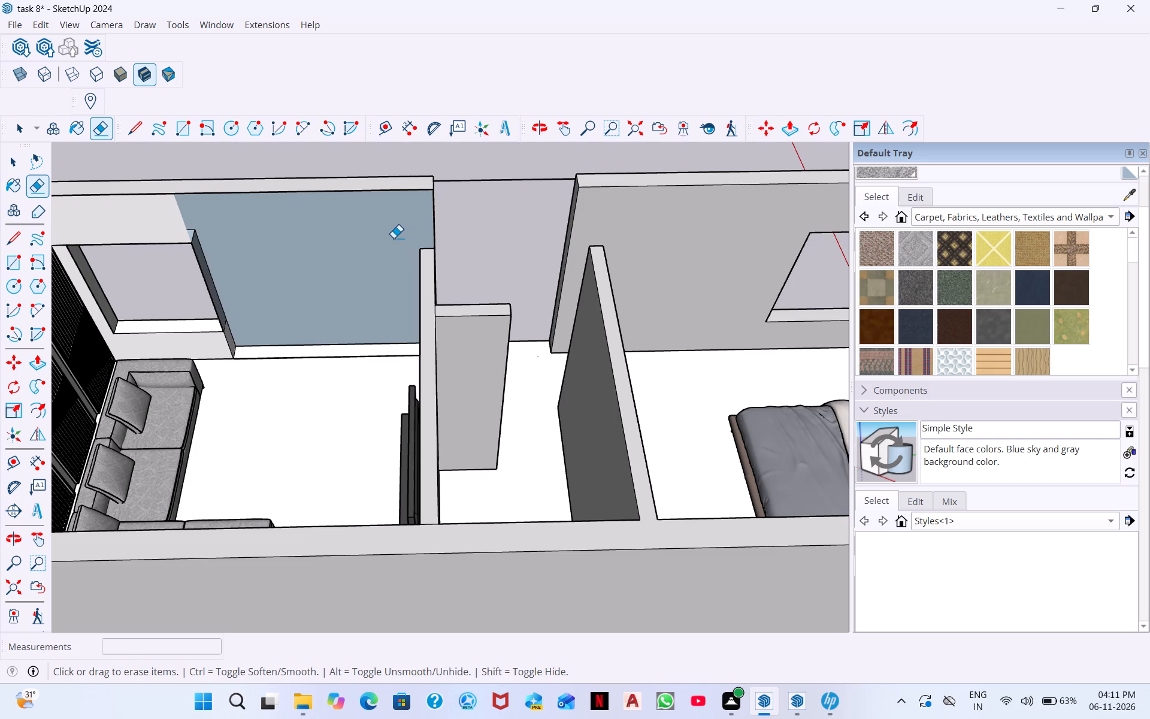
{"action": "key", "text": "ctrl+z"}
{"action": "left_click_drag", "start_coordinate": [425, 232], "coordinate": [399, 241], "text": "shift"}
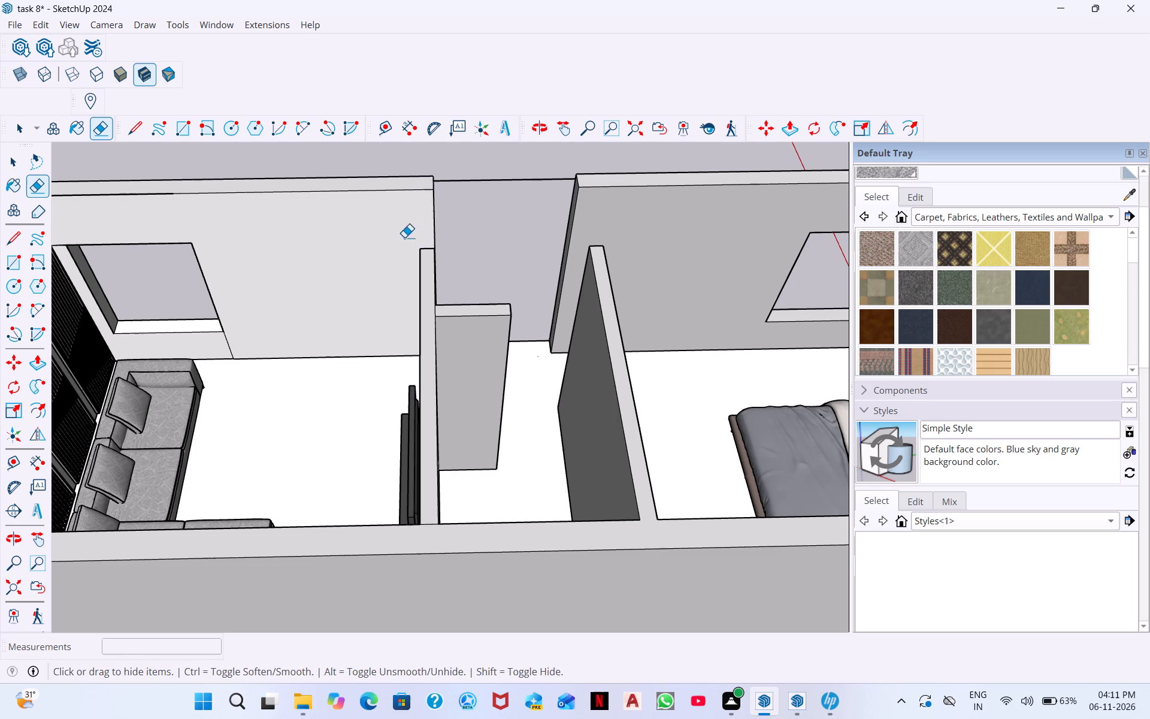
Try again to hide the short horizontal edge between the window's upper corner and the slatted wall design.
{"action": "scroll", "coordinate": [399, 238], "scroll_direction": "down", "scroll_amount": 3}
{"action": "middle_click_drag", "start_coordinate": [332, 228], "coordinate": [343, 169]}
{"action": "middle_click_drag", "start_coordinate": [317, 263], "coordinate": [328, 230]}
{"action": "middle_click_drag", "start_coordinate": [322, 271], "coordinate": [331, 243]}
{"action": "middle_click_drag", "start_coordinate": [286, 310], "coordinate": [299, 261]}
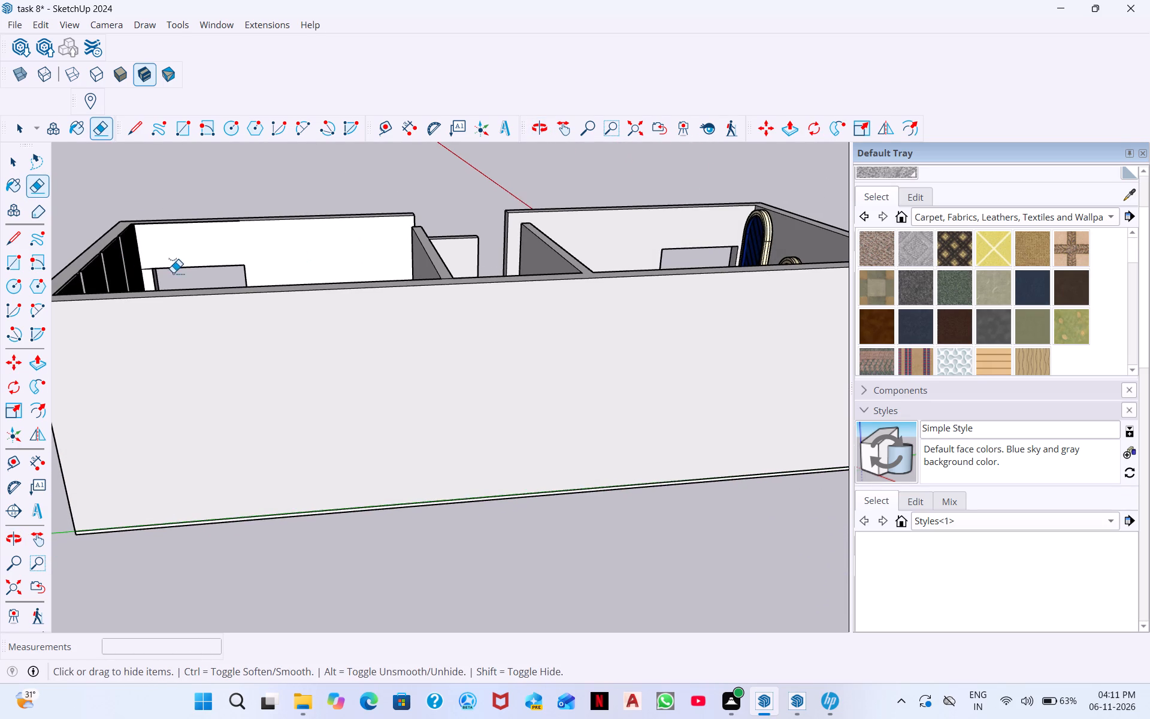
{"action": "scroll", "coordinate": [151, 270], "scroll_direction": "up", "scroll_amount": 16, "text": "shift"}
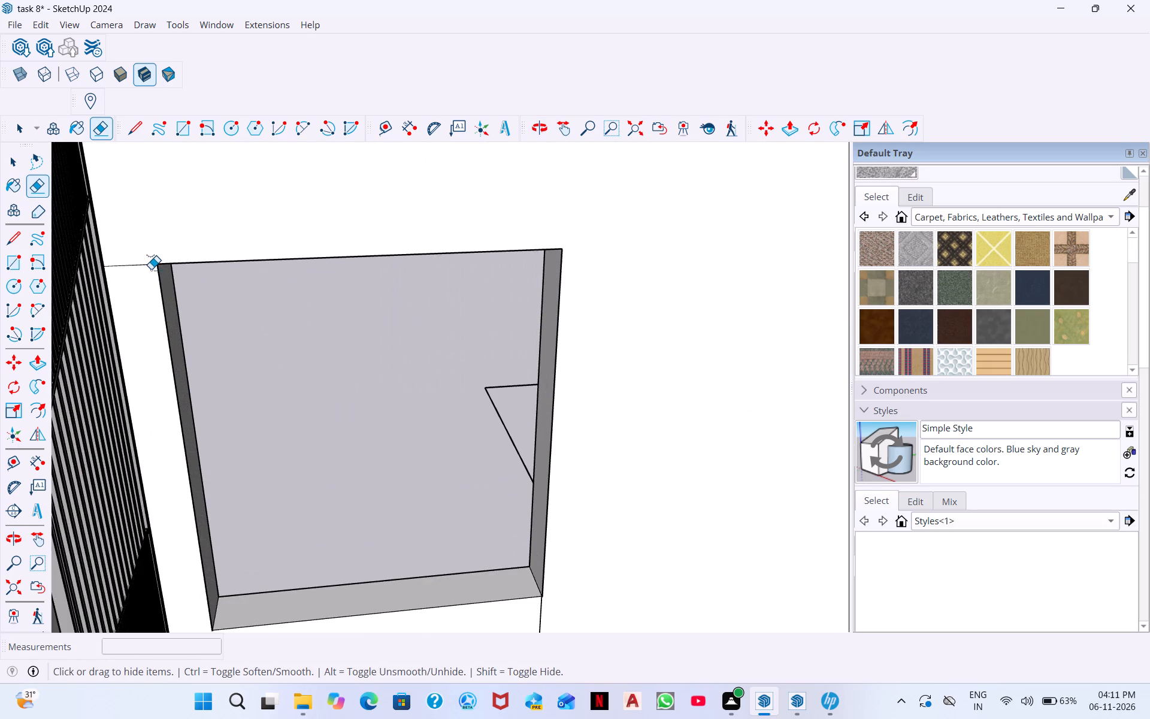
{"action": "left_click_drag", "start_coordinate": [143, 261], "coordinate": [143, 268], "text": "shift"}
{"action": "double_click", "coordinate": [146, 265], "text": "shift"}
Examine the front wall, the living-room window and the recess below it from above, underneath and inside.
{"action": "scroll", "coordinate": [167, 251], "scroll_direction": "down", "scroll_amount": 4}
{"action": "scroll", "coordinate": [175, 313], "scroll_direction": "down", "scroll_amount": 4}
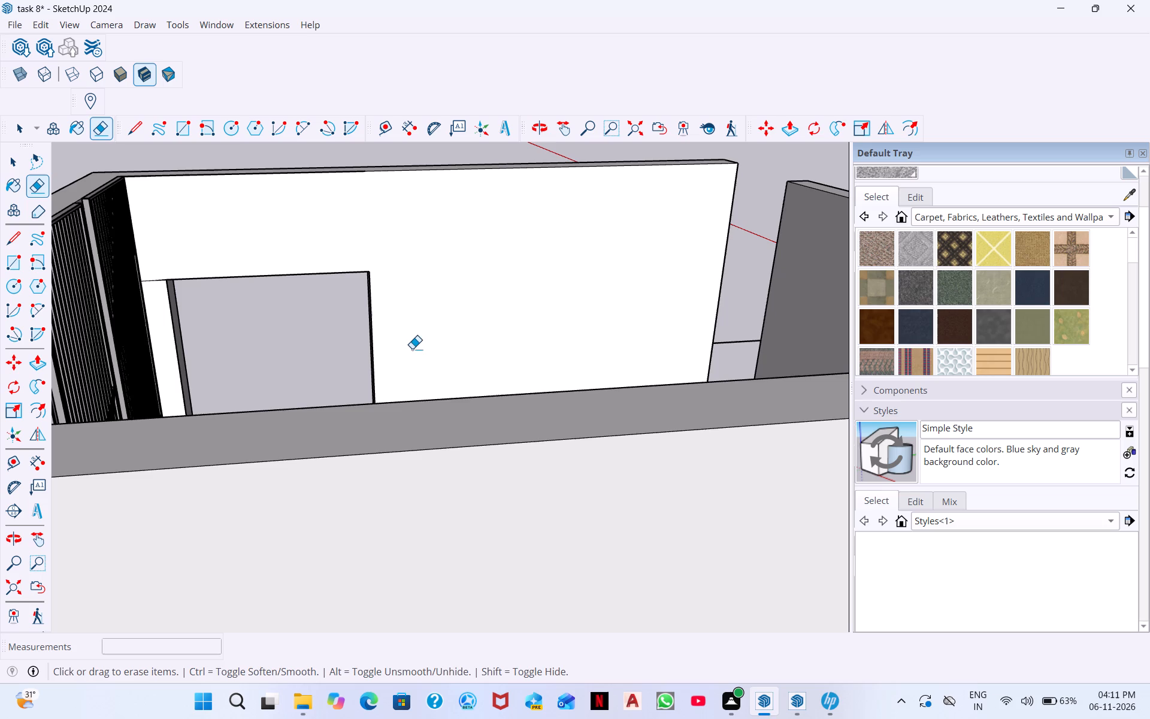
{"action": "middle_click_drag", "start_coordinate": [425, 356], "coordinate": [311, 598]}
{"action": "middle_click_drag", "start_coordinate": [436, 416], "coordinate": [289, 631]}
{"action": "scroll", "coordinate": [523, 487], "scroll_direction": "down", "scroll_amount": 1}
{"action": "middle_click_drag", "start_coordinate": [516, 502], "coordinate": [331, 579]}
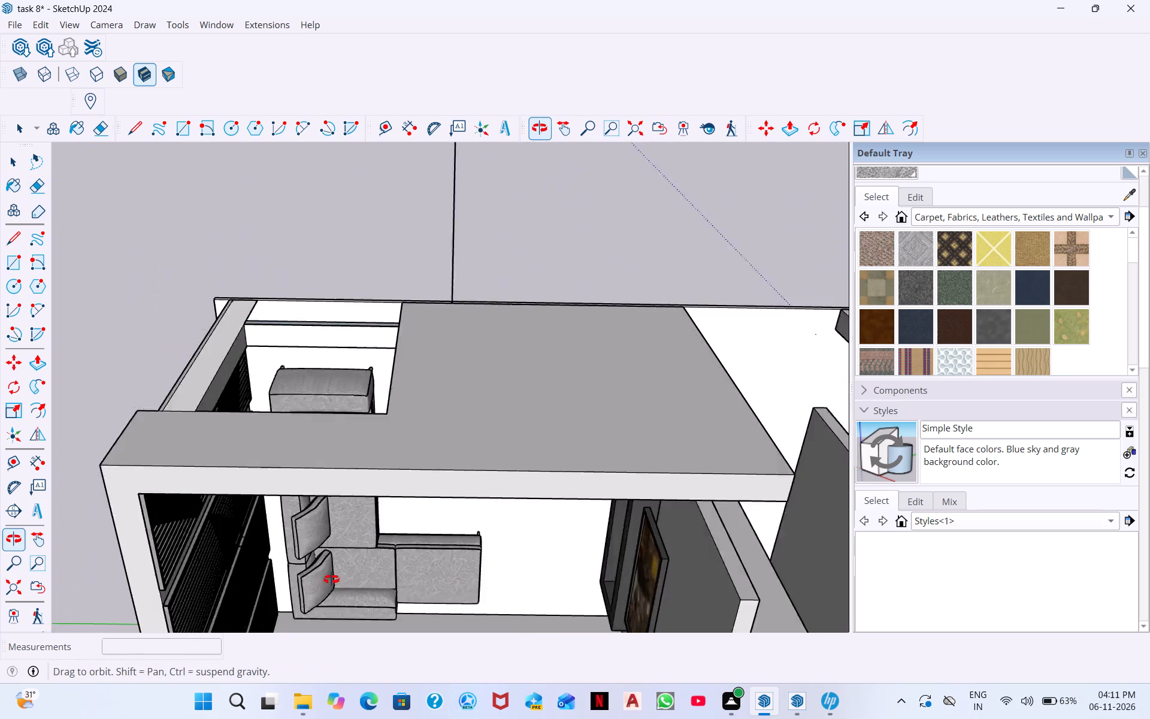
{"action": "middle_click_drag", "start_coordinate": [331, 579], "coordinate": [489, 703]}
{"action": "middle_click_drag", "start_coordinate": [562, 551], "coordinate": [707, 484]}
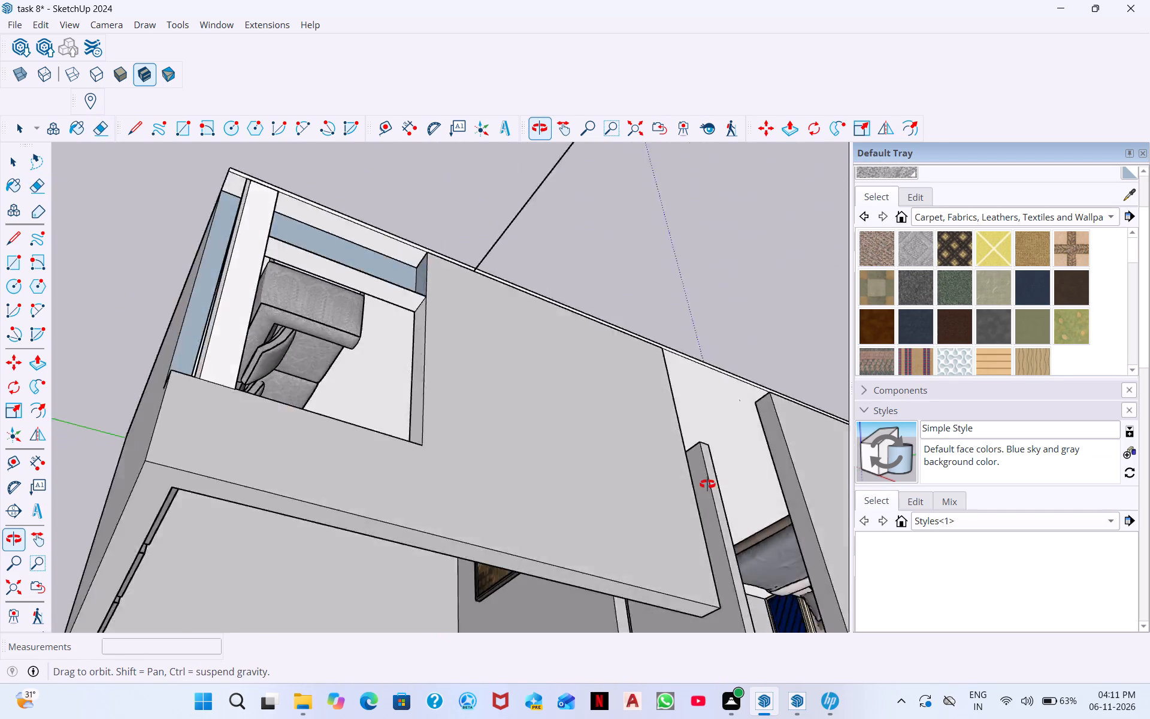
{"action": "middle_click_drag", "start_coordinate": [707, 484], "coordinate": [756, 469]}
{"action": "middle_click_drag", "start_coordinate": [556, 482], "coordinate": [625, 567]}
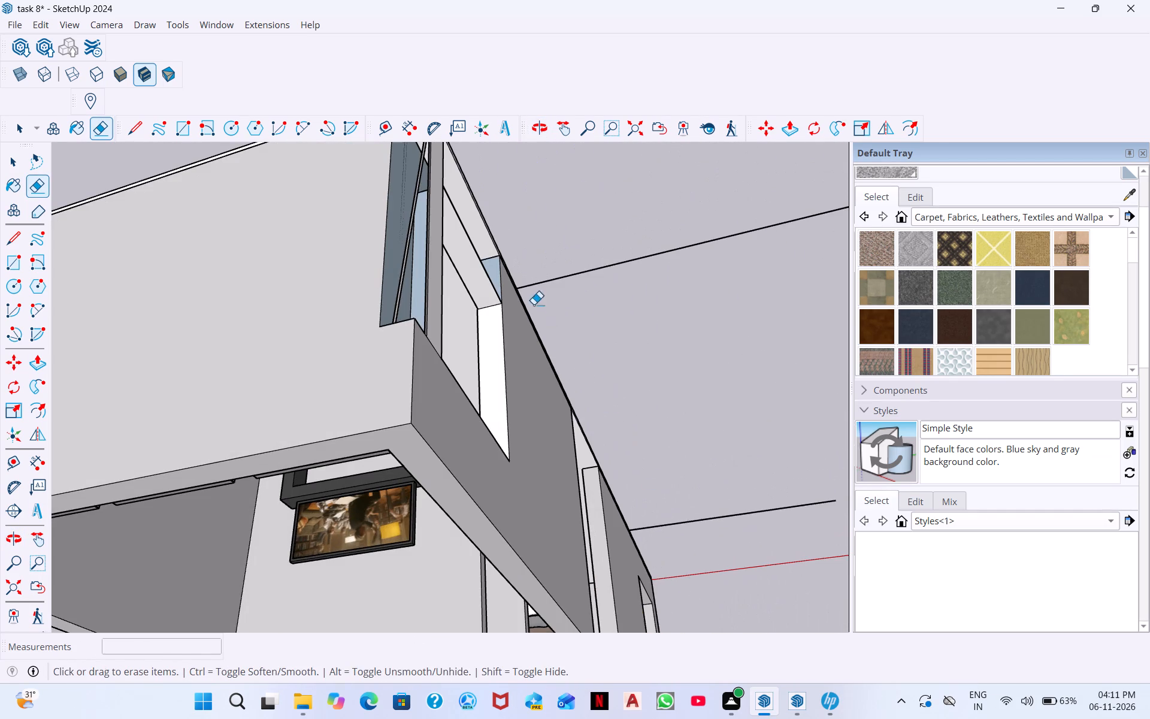
{"action": "middle_click_drag", "start_coordinate": [671, 620], "coordinate": [571, 629]}
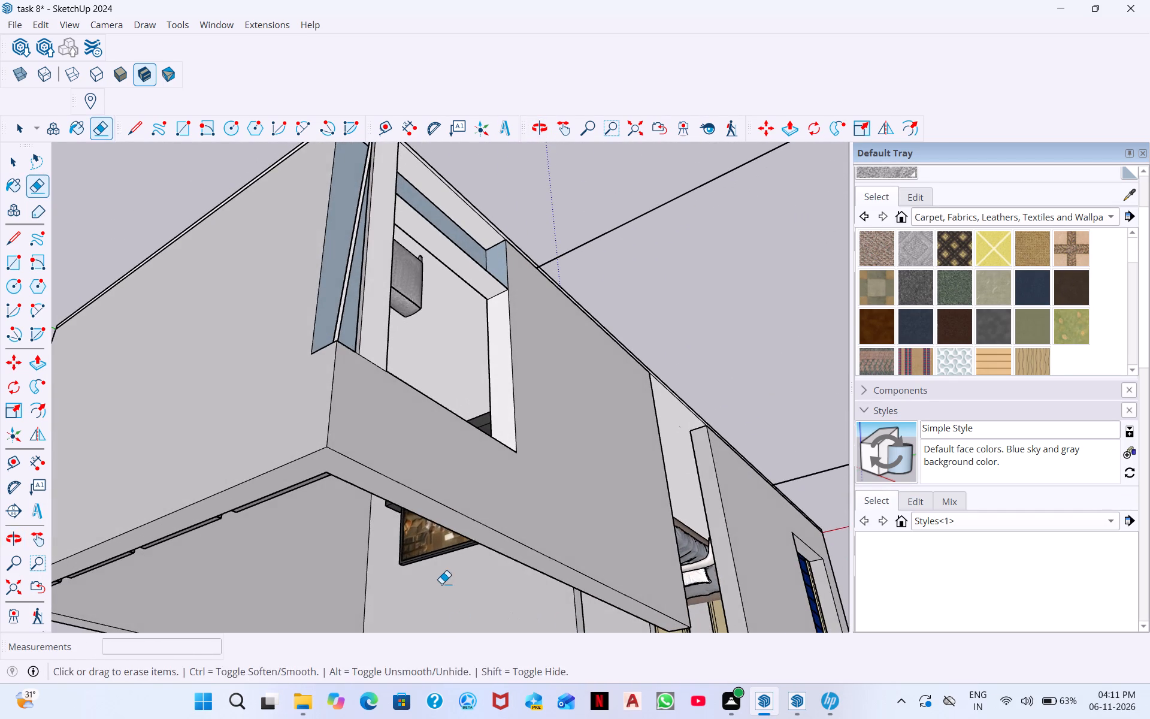
{"action": "middle_click_drag", "start_coordinate": [440, 582], "coordinate": [437, 481]}
{"action": "middle_click_drag", "start_coordinate": [640, 605], "coordinate": [598, 498]}
{"action": "middle_click_drag", "start_coordinate": [654, 570], "coordinate": [643, 506]}
{"action": "middle_click_drag", "start_coordinate": [695, 637], "coordinate": [615, 481]}
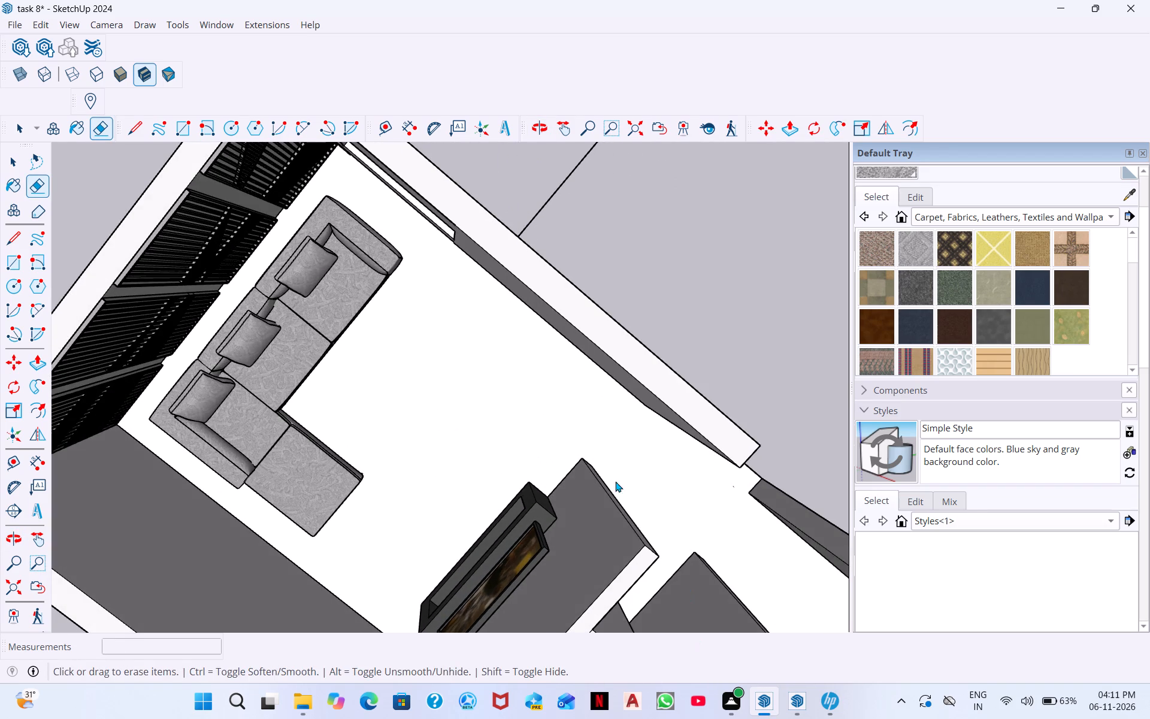
{"action": "middle_click_drag", "start_coordinate": [615, 481], "coordinate": [612, 476]}
{"action": "middle_click_drag", "start_coordinate": [654, 600], "coordinate": [625, 481]}
{"action": "key", "text": "Escape"}
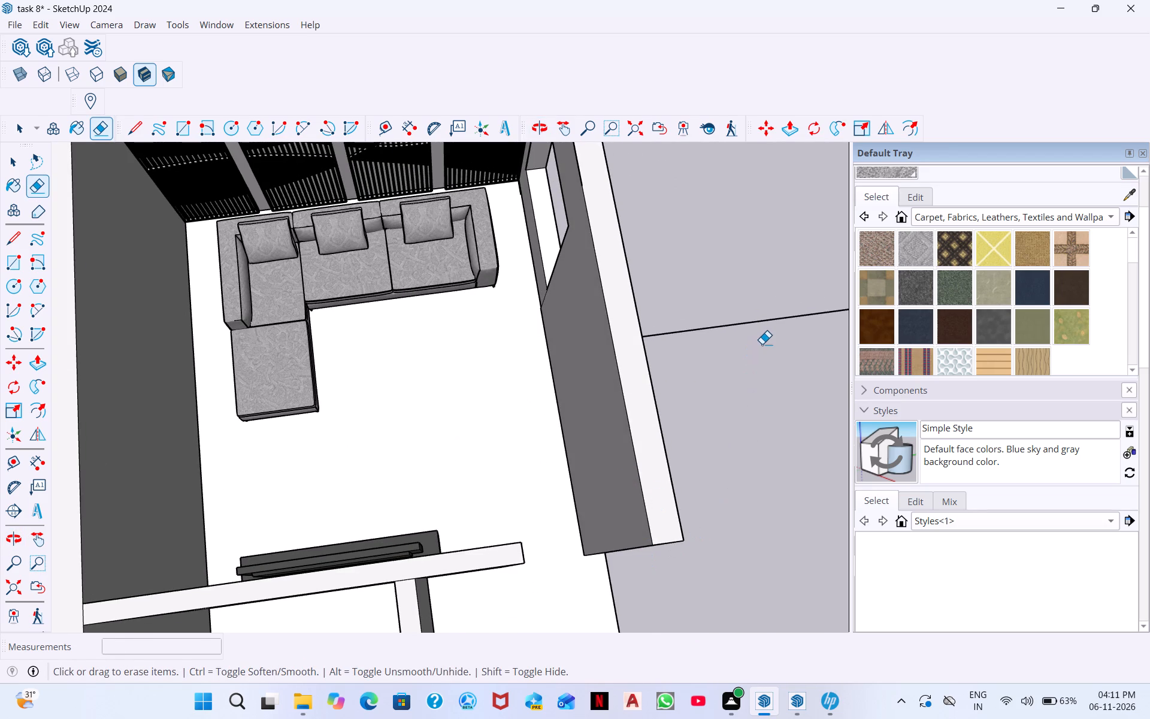
{"action": "left_click", "coordinate": [770, 354]}
{"action": "key", "text": "space"}
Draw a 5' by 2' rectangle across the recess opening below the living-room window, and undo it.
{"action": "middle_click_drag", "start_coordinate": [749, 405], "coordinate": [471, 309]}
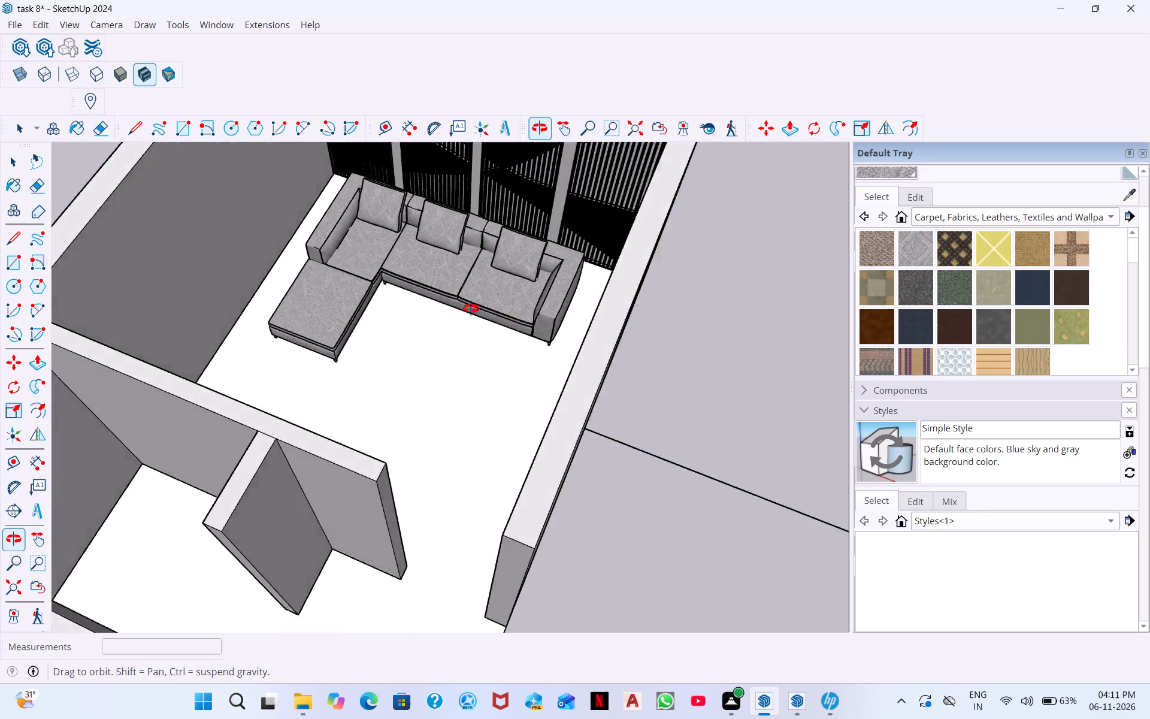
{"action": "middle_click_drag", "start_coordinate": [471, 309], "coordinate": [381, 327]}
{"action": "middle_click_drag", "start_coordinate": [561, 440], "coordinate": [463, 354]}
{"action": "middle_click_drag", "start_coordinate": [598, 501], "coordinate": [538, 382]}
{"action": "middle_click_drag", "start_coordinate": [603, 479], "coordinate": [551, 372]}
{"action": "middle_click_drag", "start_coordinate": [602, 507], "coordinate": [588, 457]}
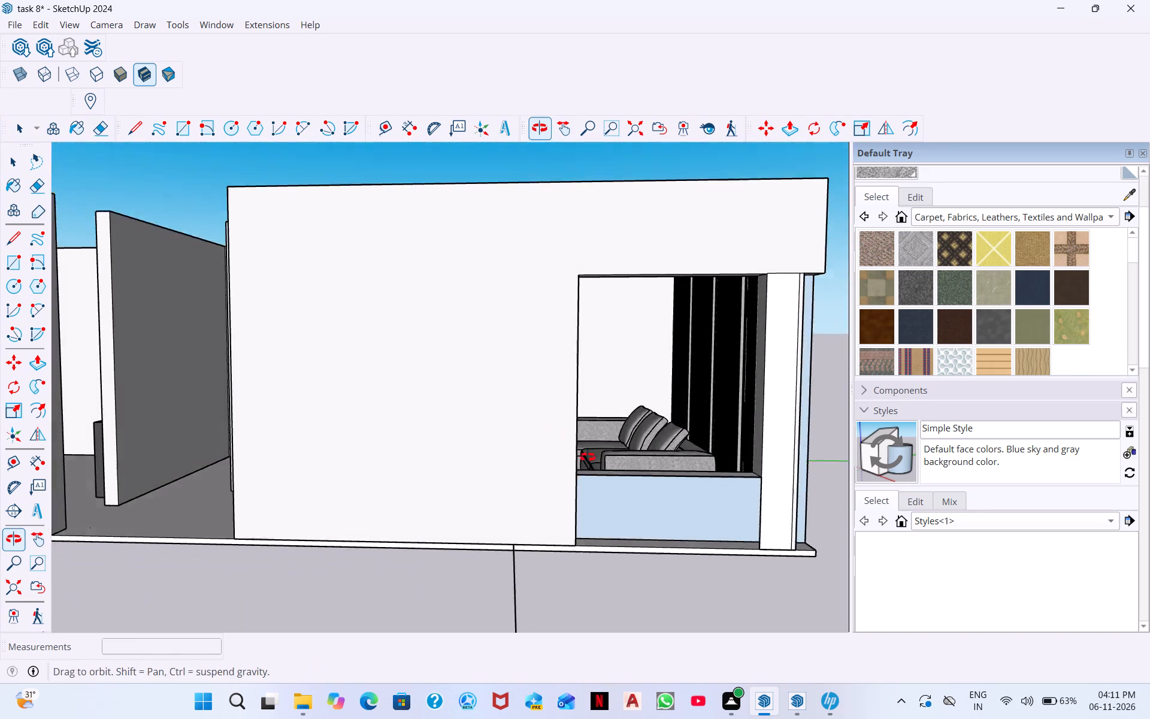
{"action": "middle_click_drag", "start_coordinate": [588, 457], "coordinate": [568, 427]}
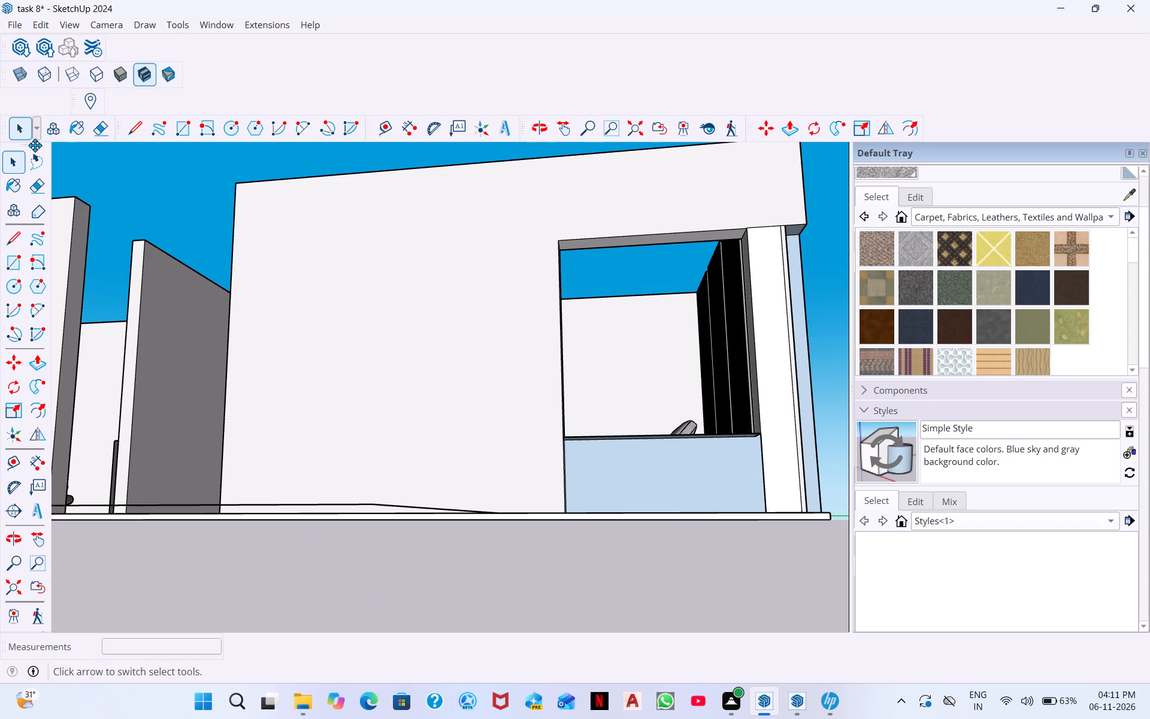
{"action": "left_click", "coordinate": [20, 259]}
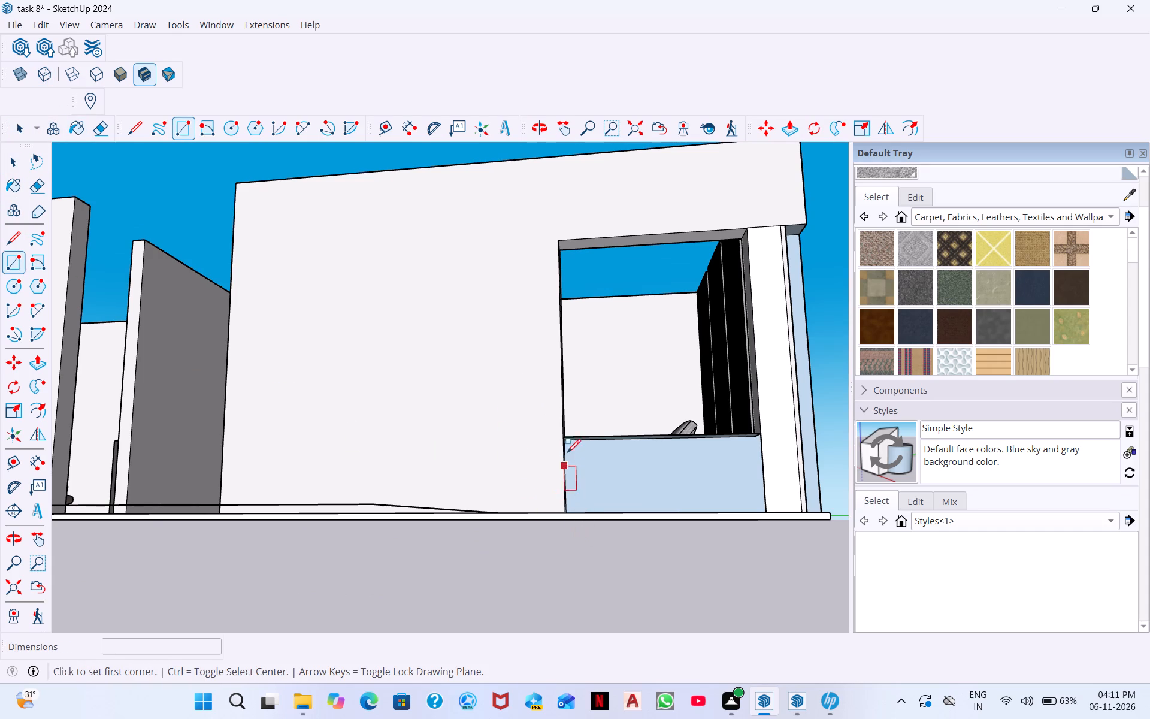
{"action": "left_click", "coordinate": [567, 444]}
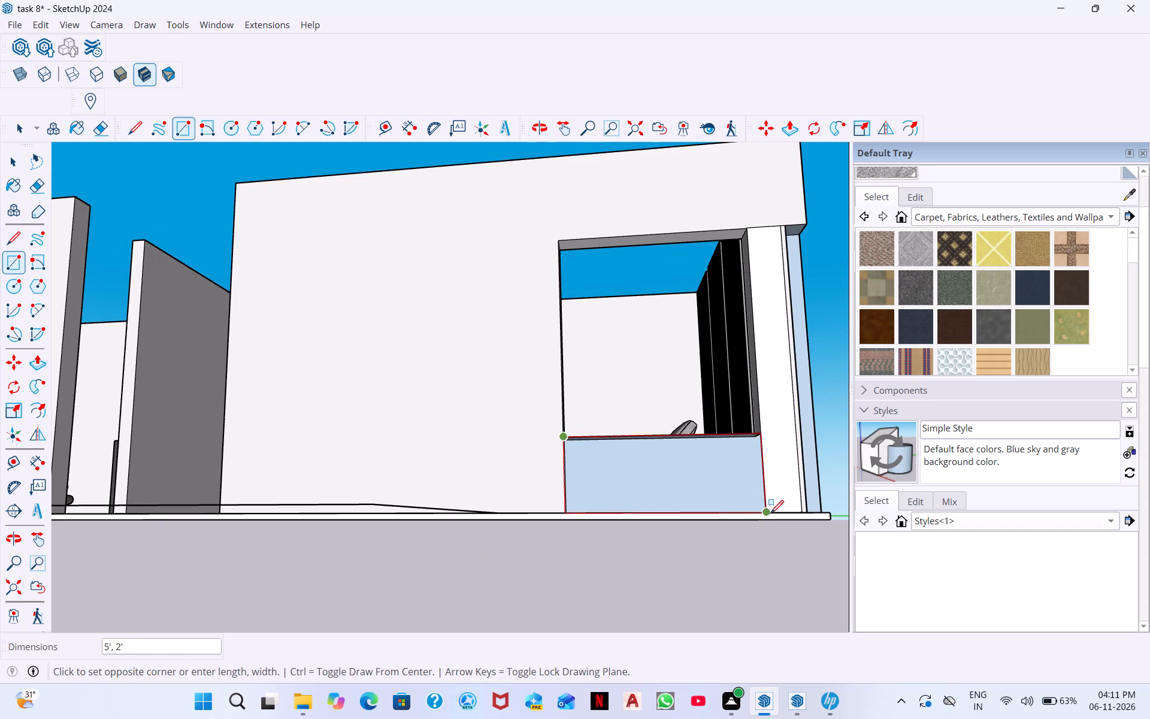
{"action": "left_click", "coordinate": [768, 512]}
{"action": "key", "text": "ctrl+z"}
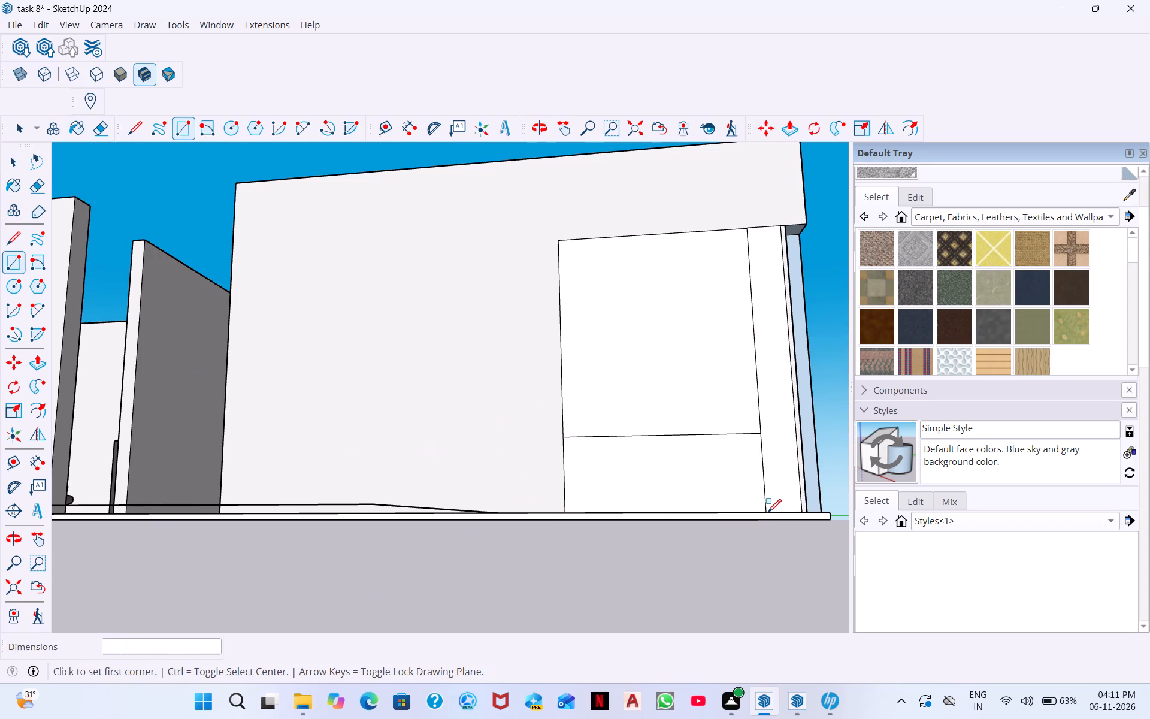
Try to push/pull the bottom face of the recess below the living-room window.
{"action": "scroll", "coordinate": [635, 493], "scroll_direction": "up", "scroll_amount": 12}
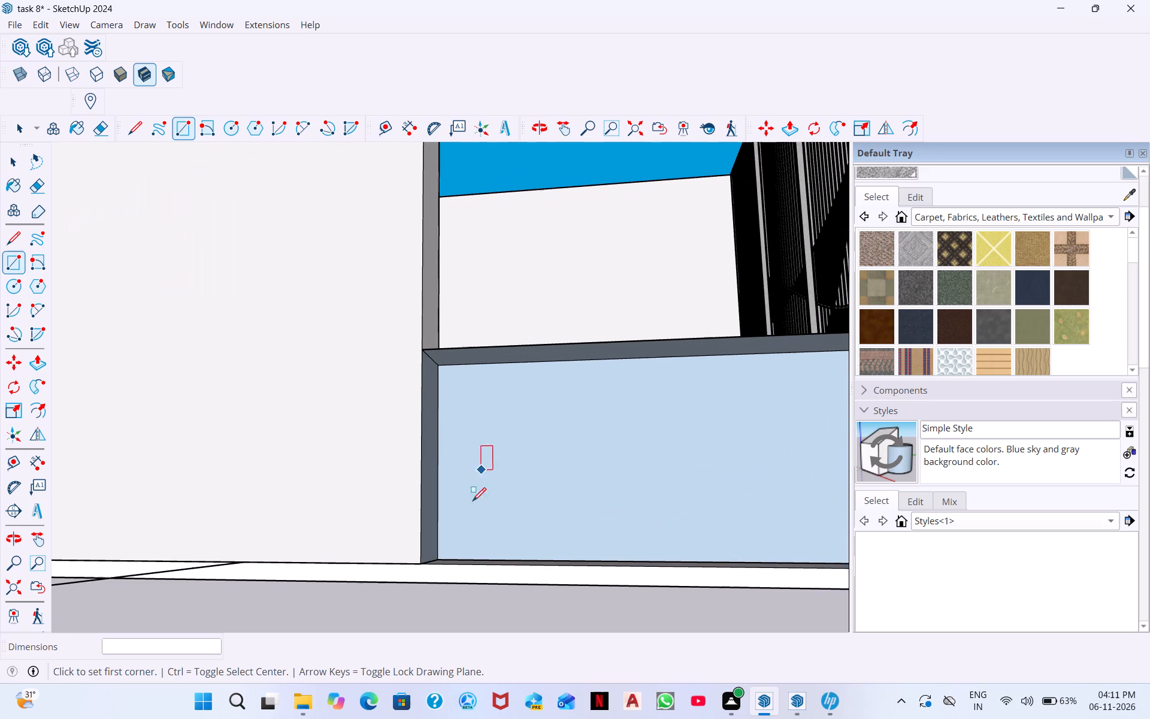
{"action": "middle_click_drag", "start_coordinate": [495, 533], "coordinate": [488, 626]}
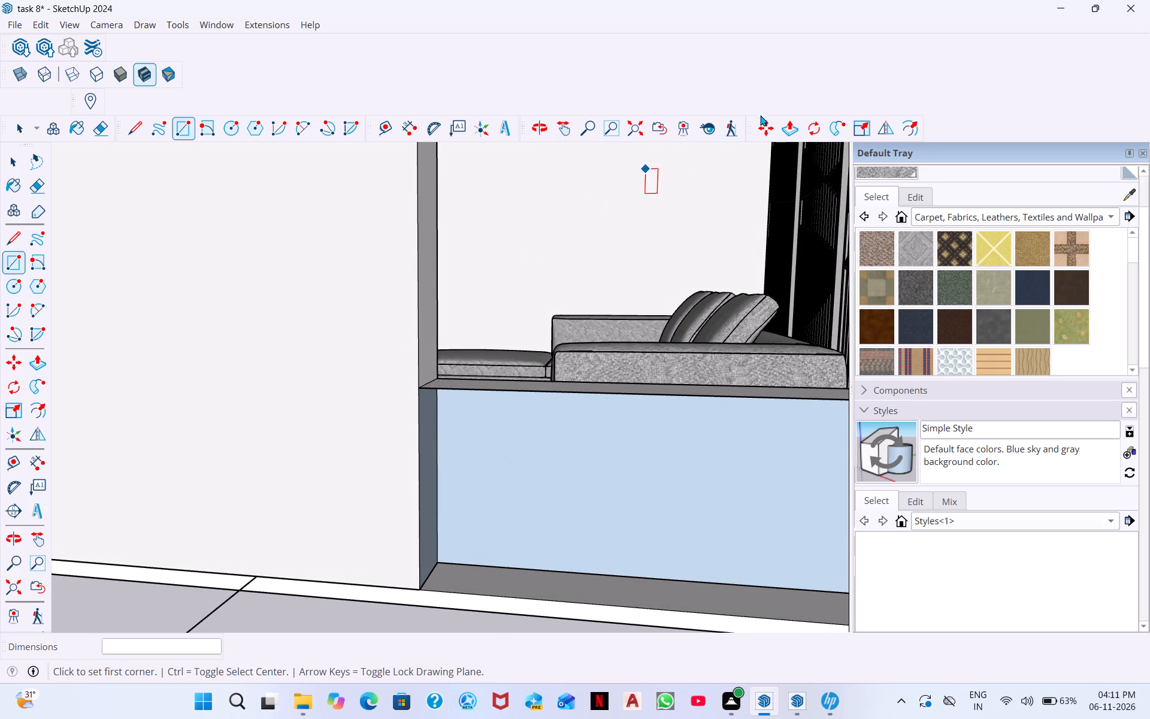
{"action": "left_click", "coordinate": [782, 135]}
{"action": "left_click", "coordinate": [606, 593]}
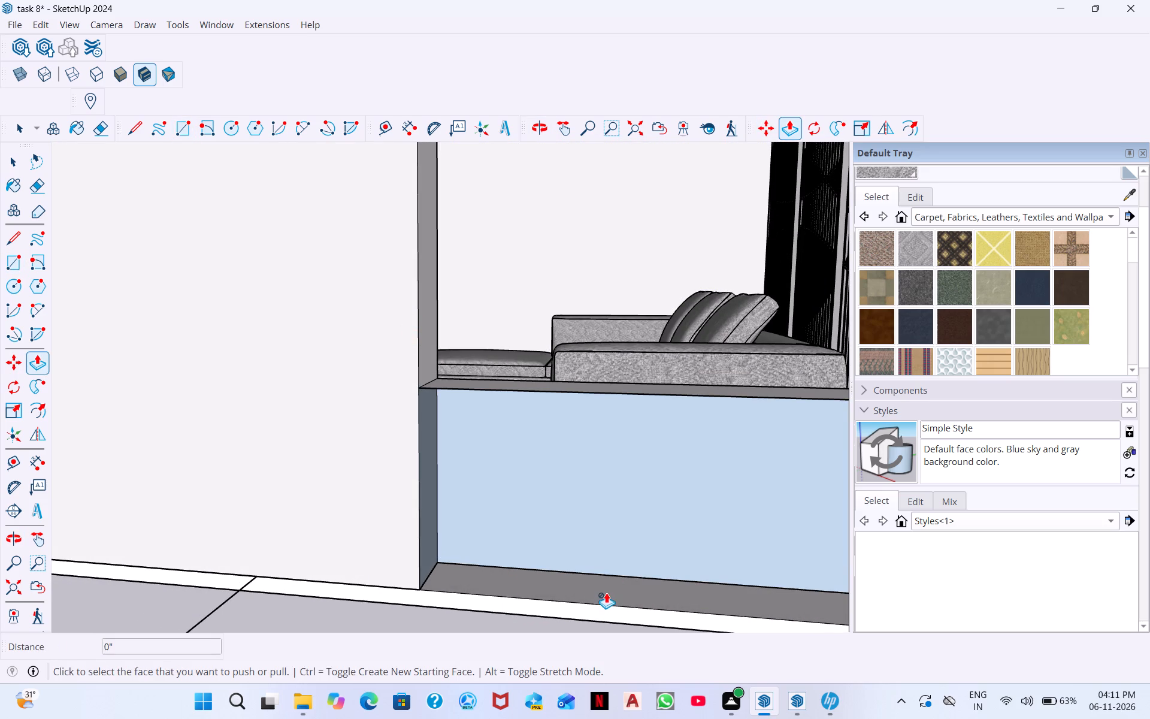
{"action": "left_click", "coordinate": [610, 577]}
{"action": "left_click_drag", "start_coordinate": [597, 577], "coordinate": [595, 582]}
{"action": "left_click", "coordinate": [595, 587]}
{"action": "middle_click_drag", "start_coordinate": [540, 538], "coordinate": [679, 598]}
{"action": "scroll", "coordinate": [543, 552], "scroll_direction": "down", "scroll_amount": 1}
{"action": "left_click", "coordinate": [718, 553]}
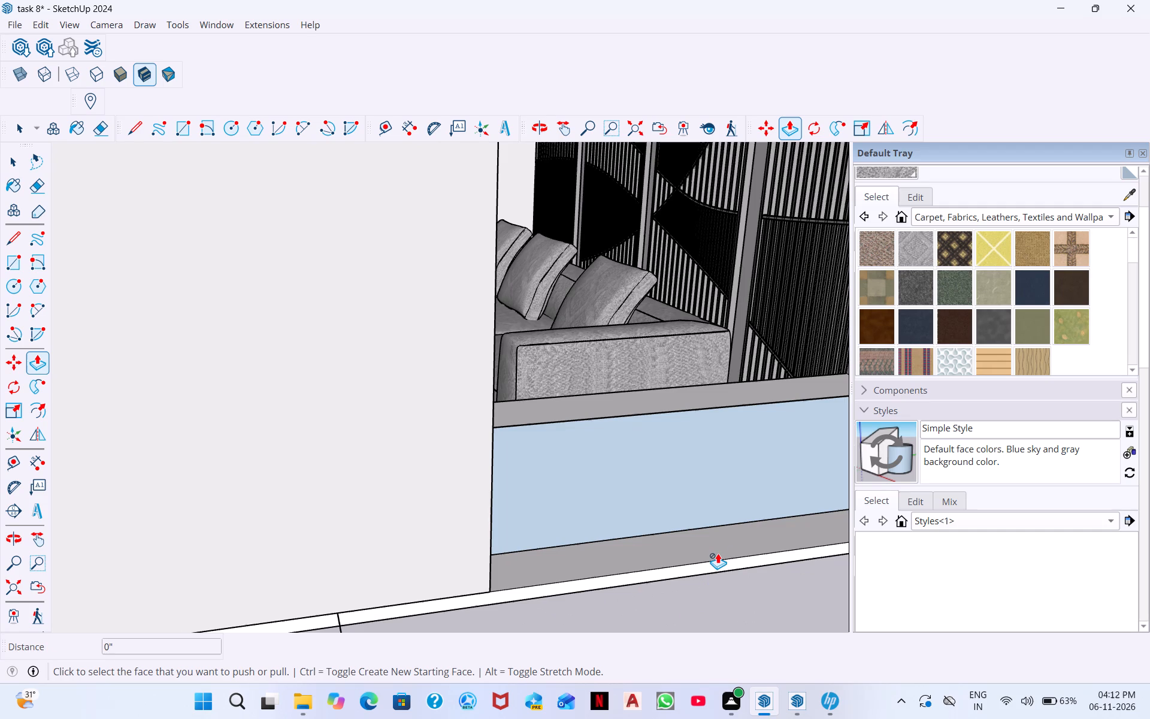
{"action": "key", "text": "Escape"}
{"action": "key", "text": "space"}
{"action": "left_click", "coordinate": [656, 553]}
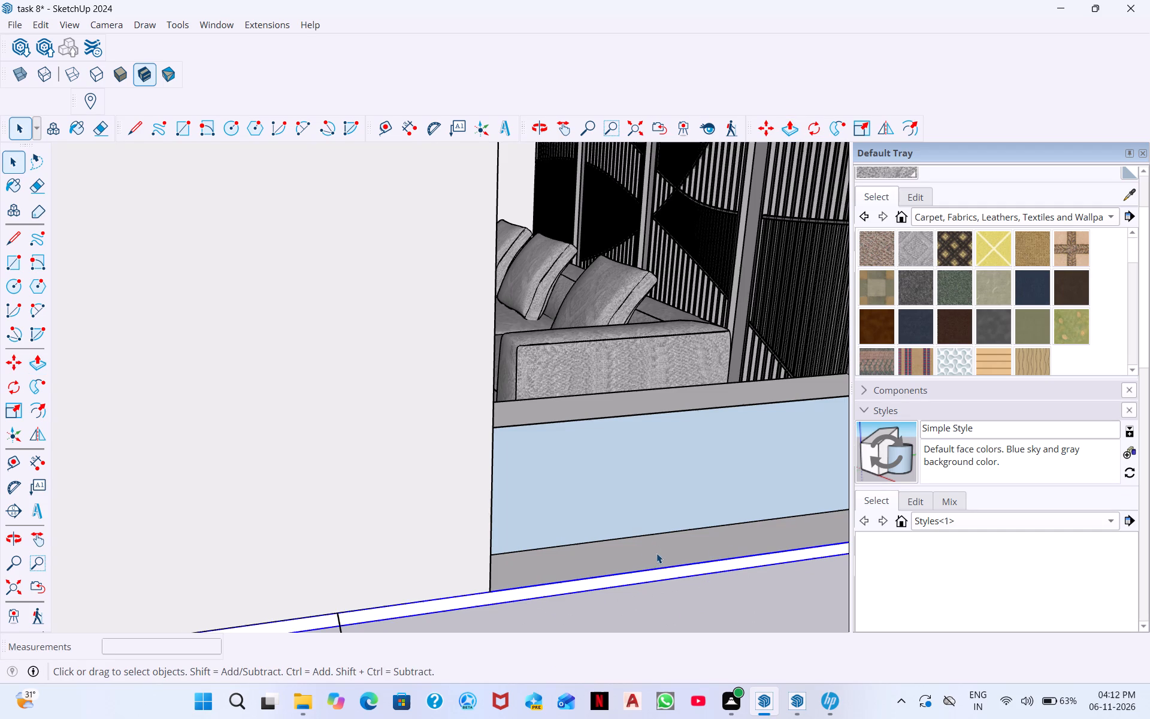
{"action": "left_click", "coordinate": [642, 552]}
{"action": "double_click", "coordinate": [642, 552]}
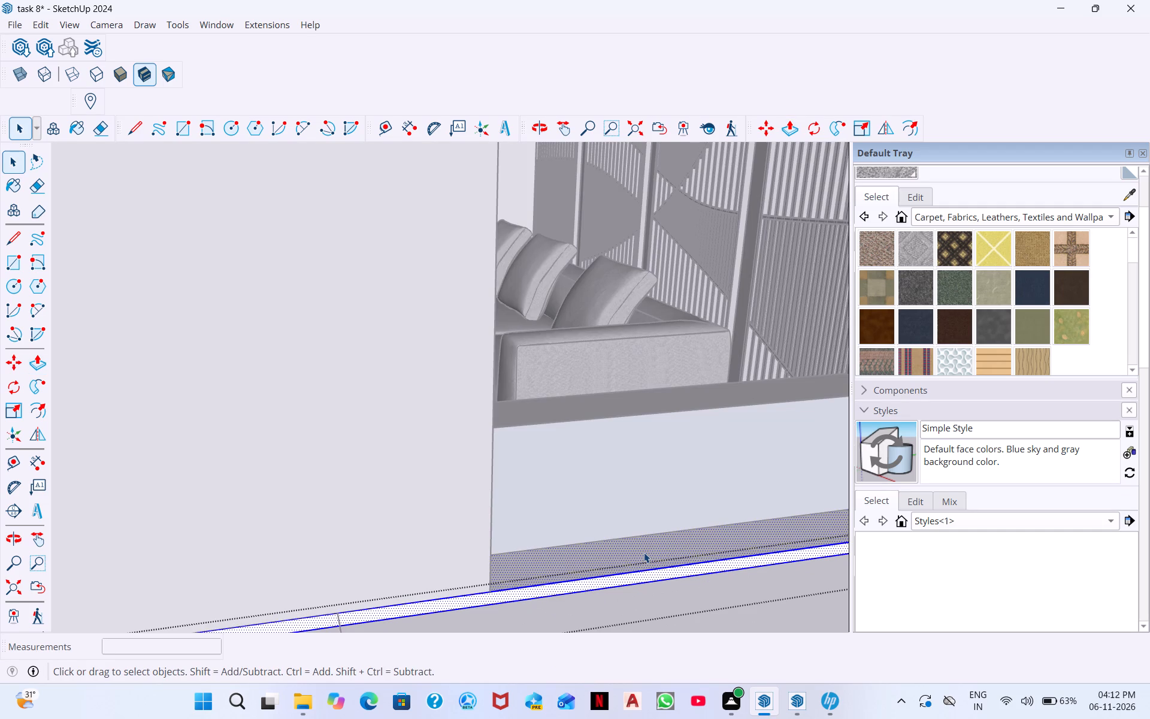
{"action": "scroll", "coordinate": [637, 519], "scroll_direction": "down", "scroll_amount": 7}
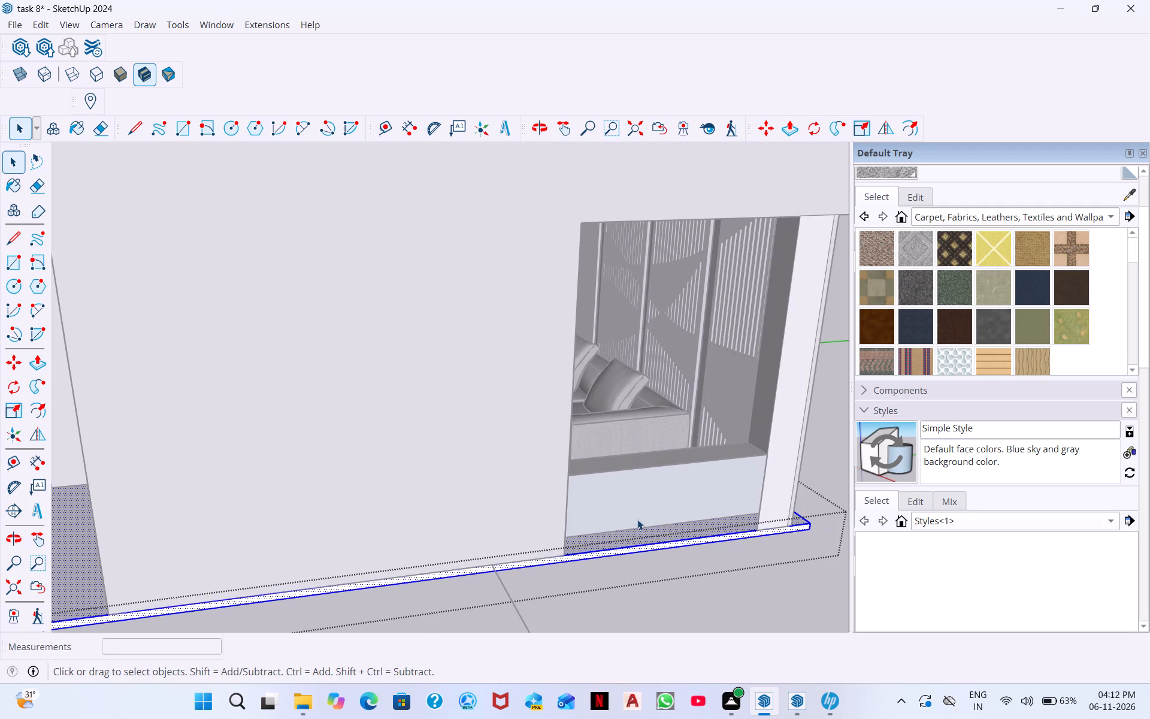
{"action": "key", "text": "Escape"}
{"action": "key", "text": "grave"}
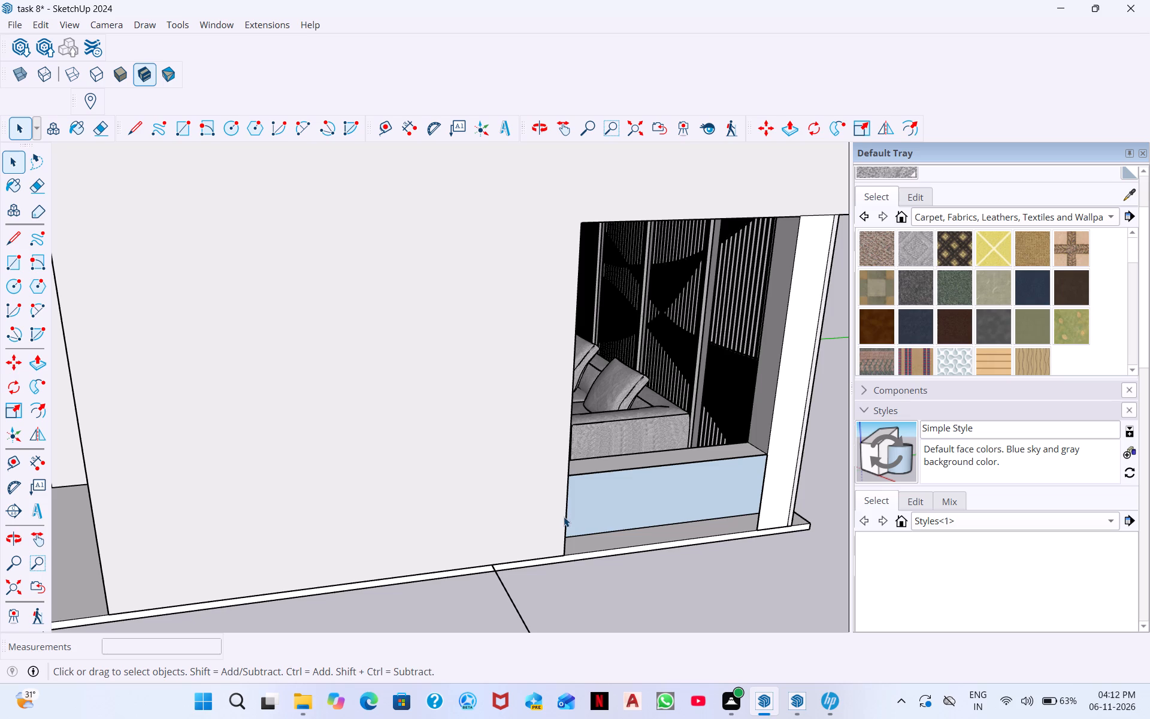
Push/pull the side face of the recess below the living-room window 5' across to fill the recess.
{"action": "middle_click_drag", "start_coordinate": [571, 518], "coordinate": [337, 483]}
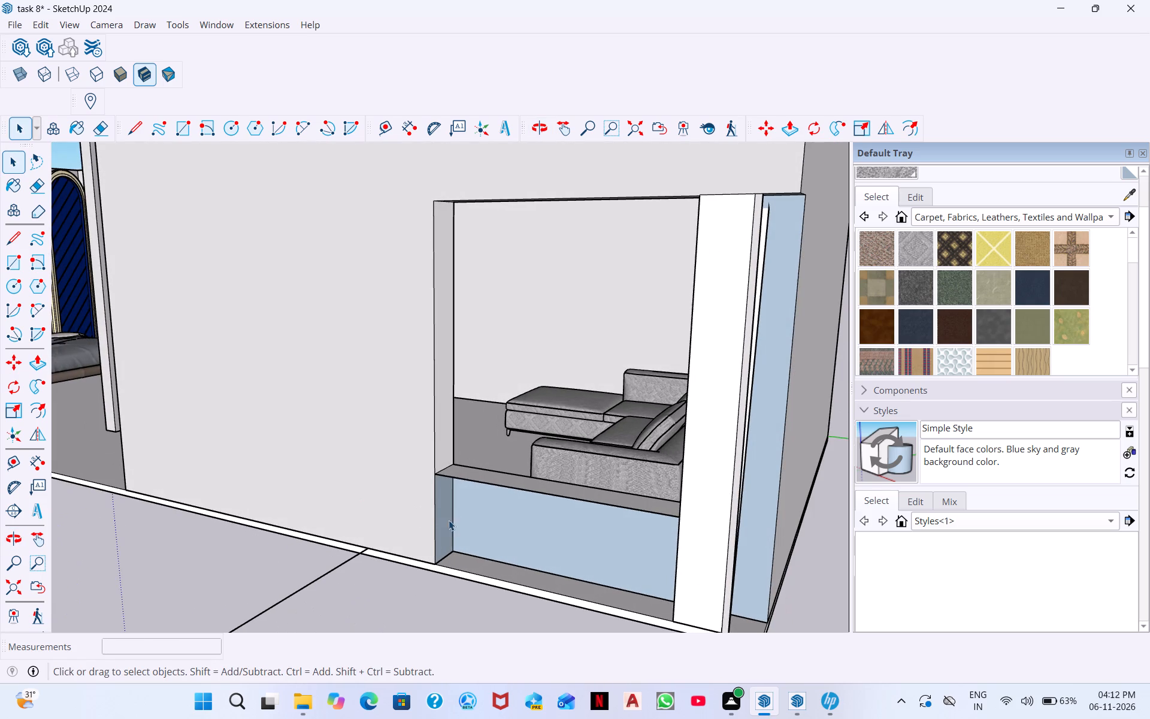
{"action": "left_click", "coordinate": [445, 522]}
{"action": "left_click", "coordinate": [788, 128]}
{"action": "left_click", "coordinate": [444, 506]}
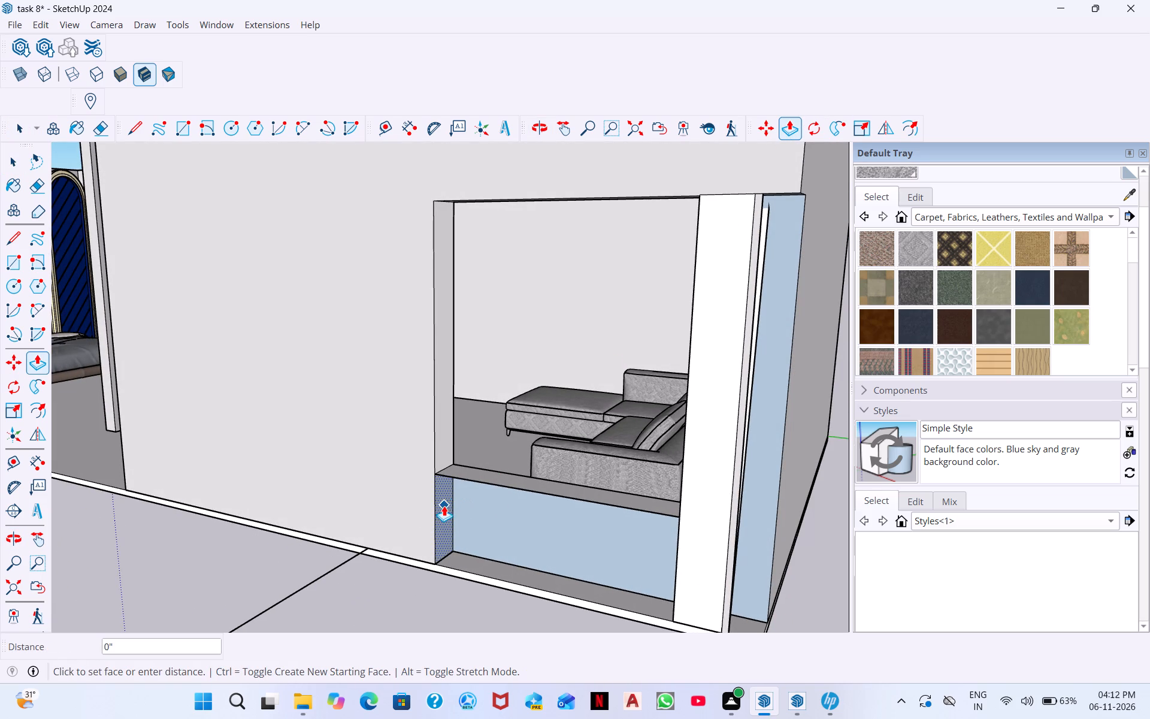
{"action": "left_click", "coordinate": [674, 576]}
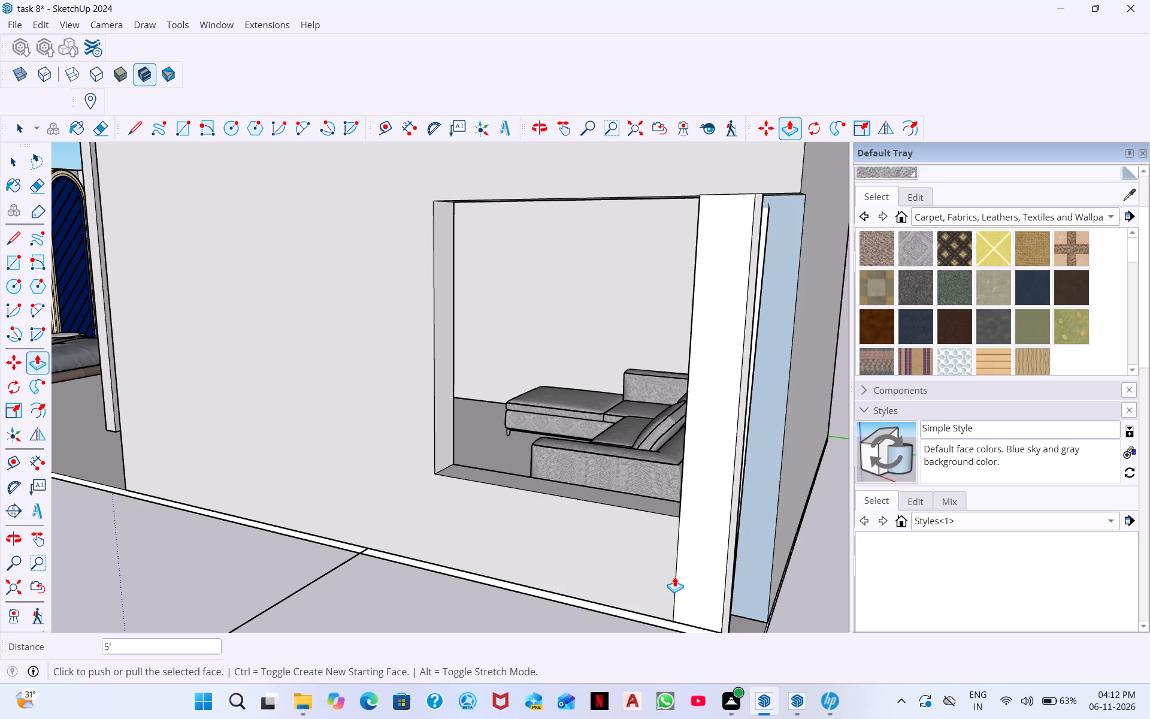
Push/pull the top face of the vertical gap at the front wall's outer corner 7' 6 3/16" down to the floor slab.
{"action": "scroll", "coordinate": [748, 554], "scroll_direction": "down", "scroll_amount": 2}
{"action": "middle_click_drag", "start_coordinate": [772, 525], "coordinate": [740, 521]}
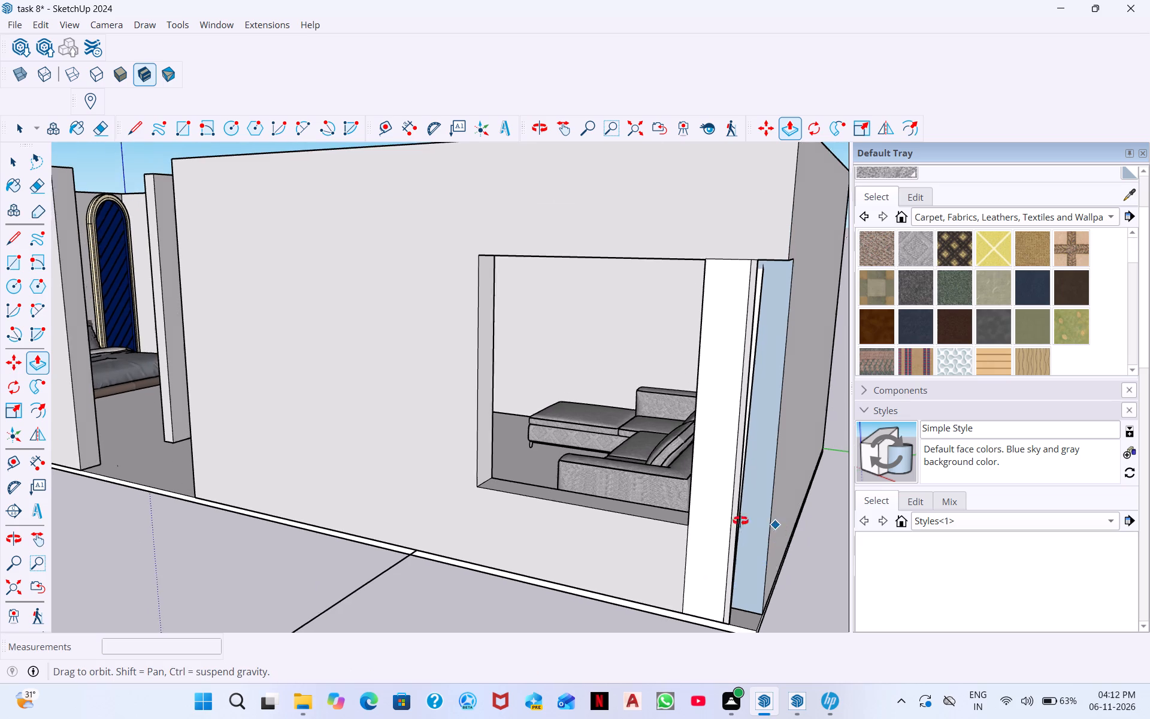
{"action": "middle_click_drag", "start_coordinate": [740, 521], "coordinate": [557, 531]}
{"action": "scroll", "coordinate": [513, 509], "scroll_direction": "down", "scroll_amount": 3}
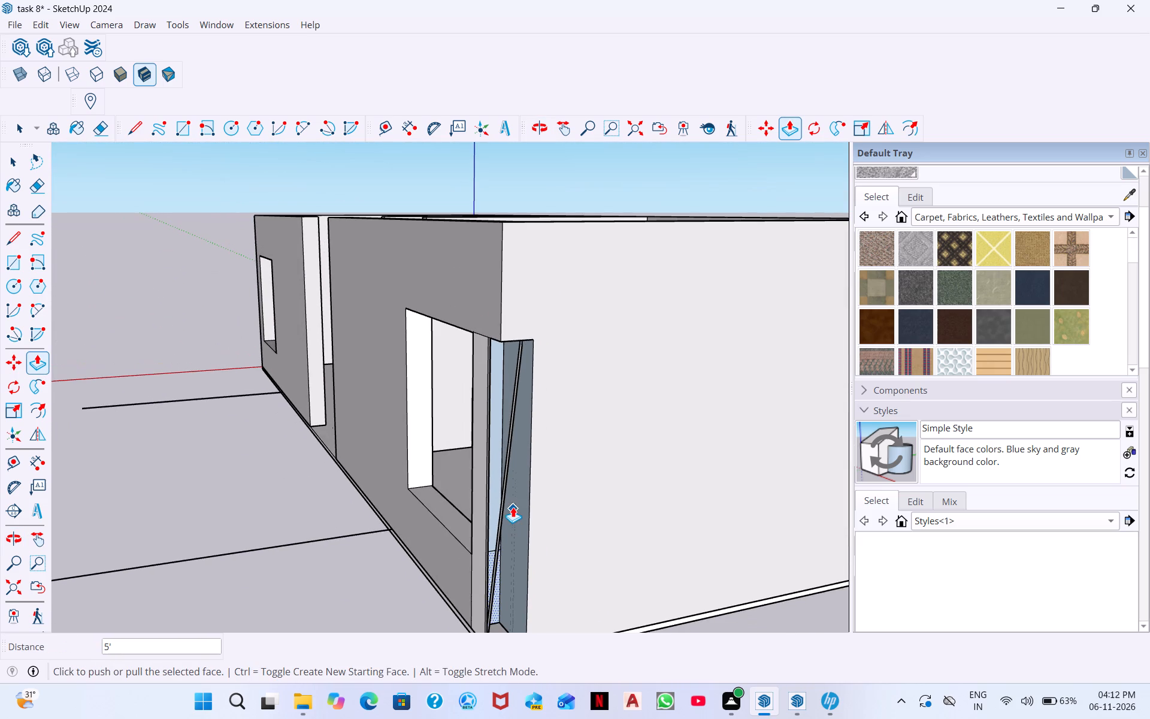
{"action": "middle_click_drag", "start_coordinate": [509, 329], "coordinate": [528, 131]}
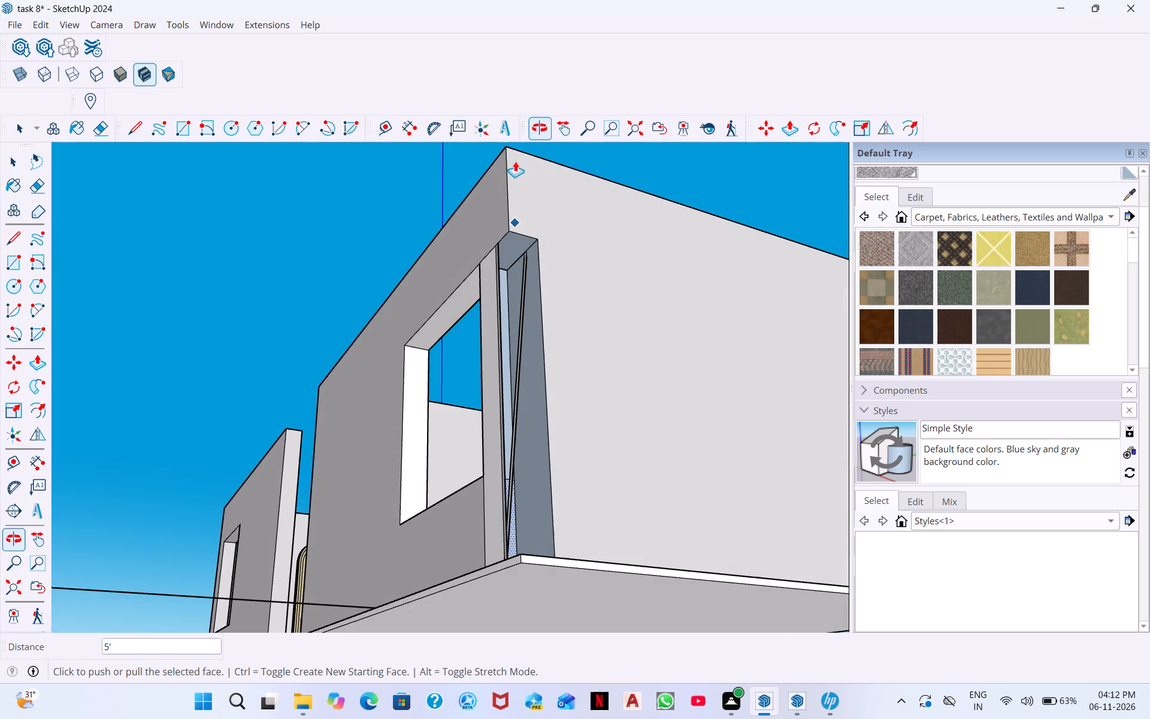
{"action": "left_click", "coordinate": [789, 130]}
{"action": "left_click", "coordinate": [517, 237]}
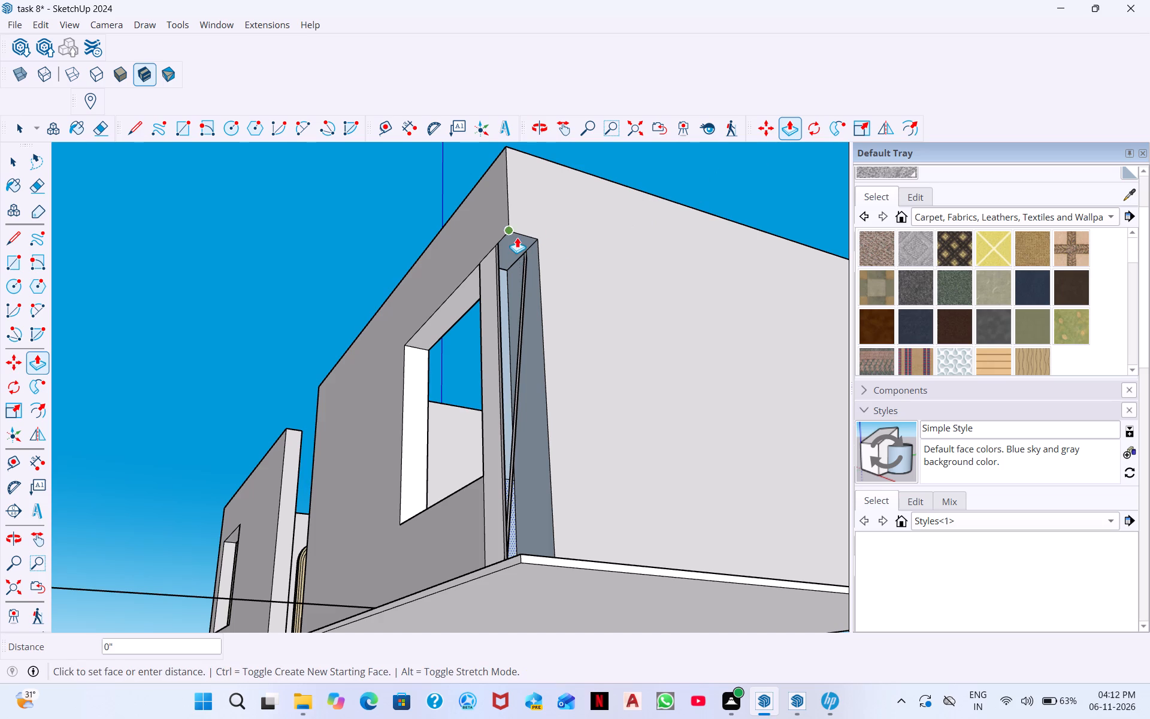
{"action": "key", "text": "Escape"}
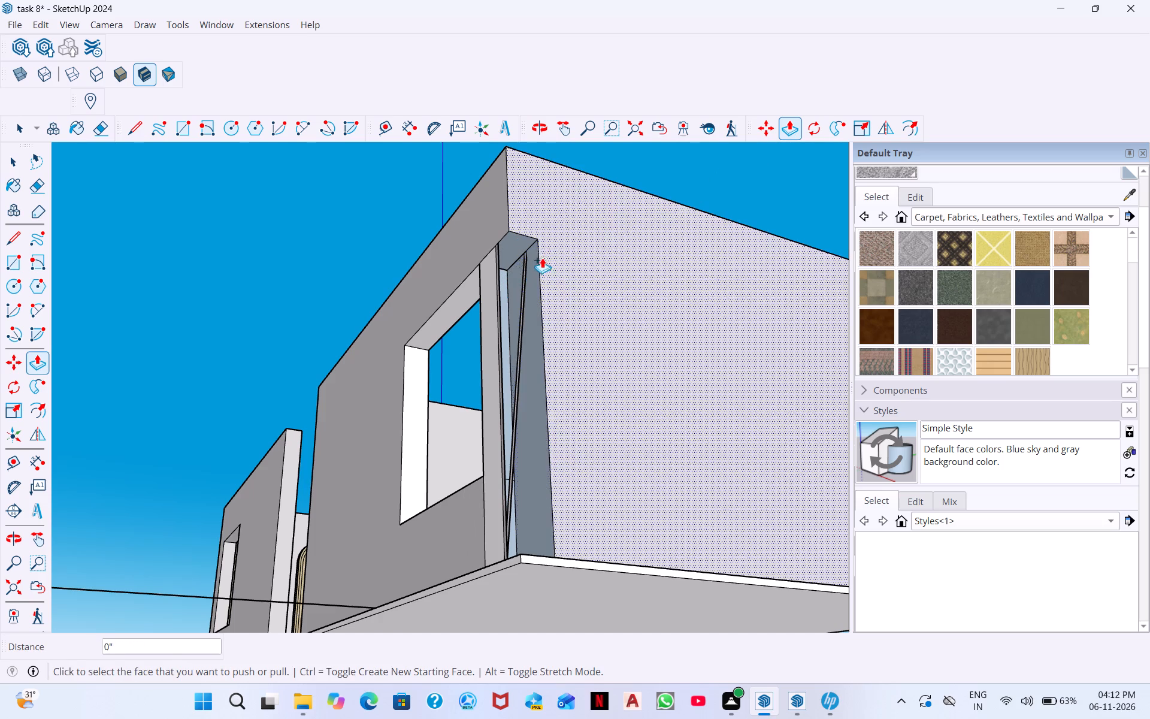
{"action": "key", "text": "space"}
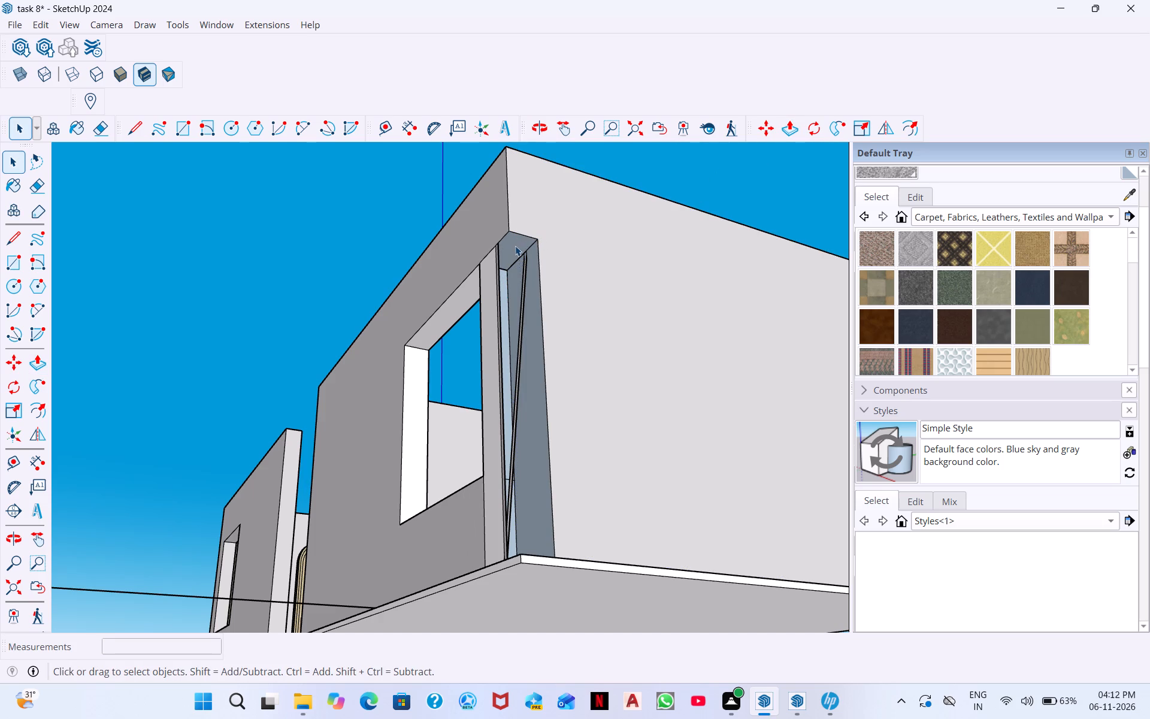
{"action": "left_click", "coordinate": [515, 246]}
{"action": "left_click", "coordinate": [792, 138]}
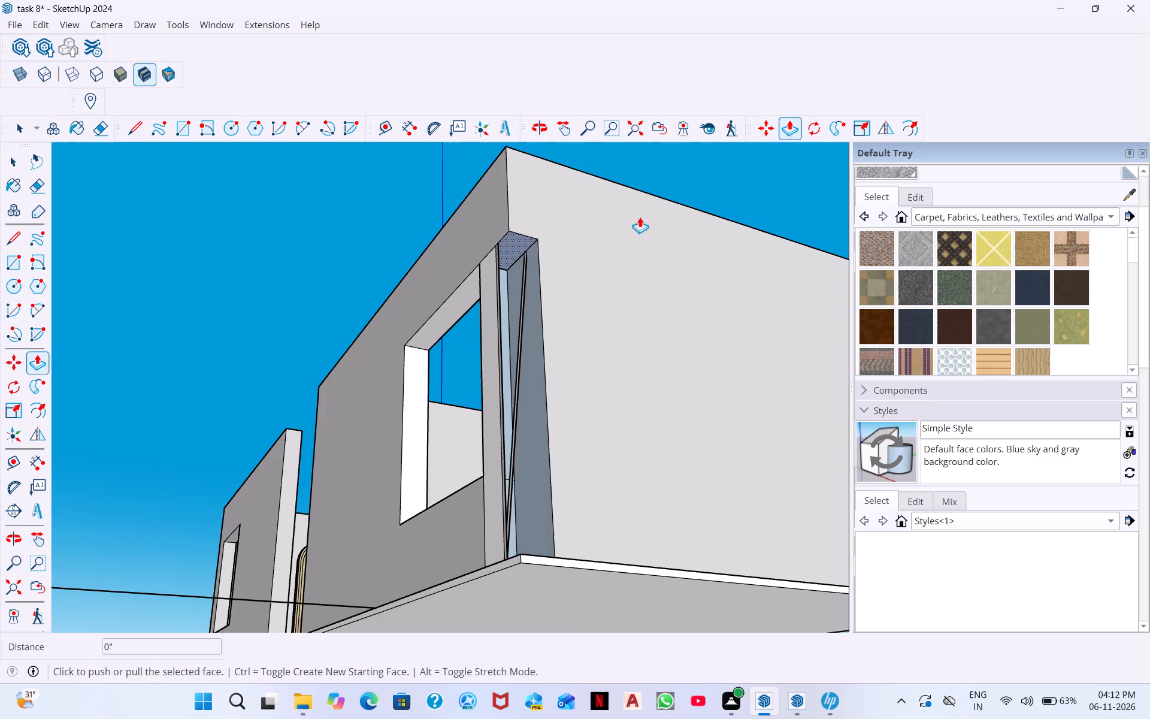
{"action": "left_click", "coordinate": [513, 237]}
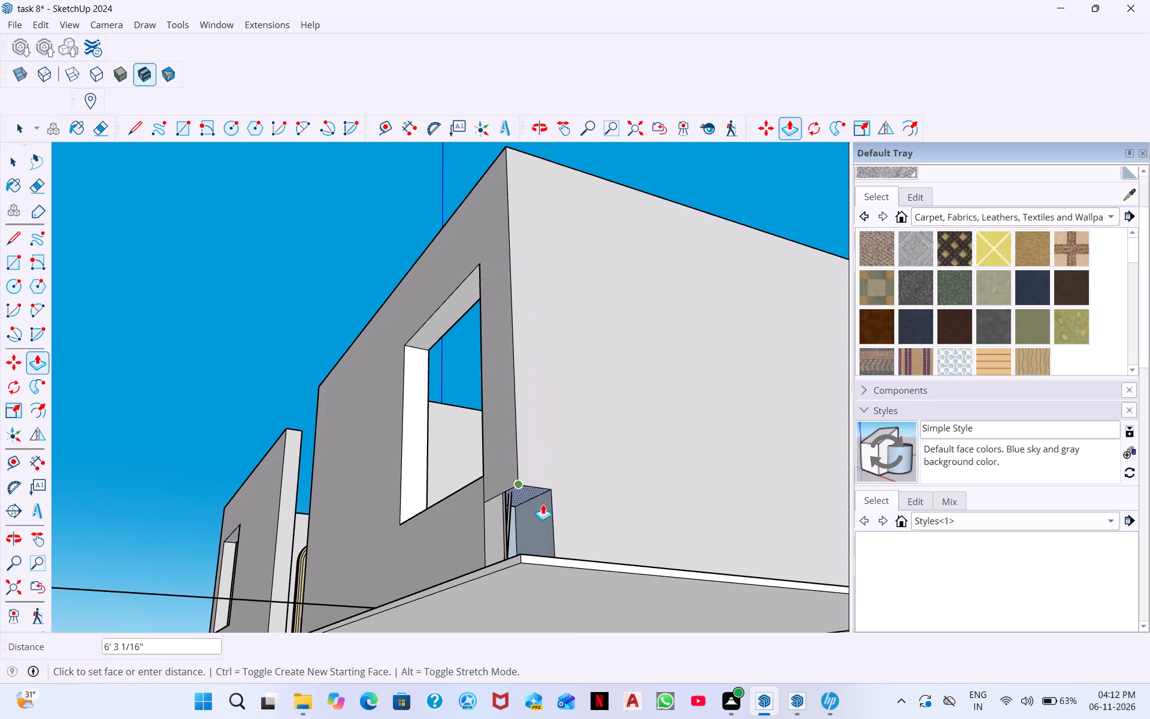
{"action": "left_click", "coordinate": [525, 554]}
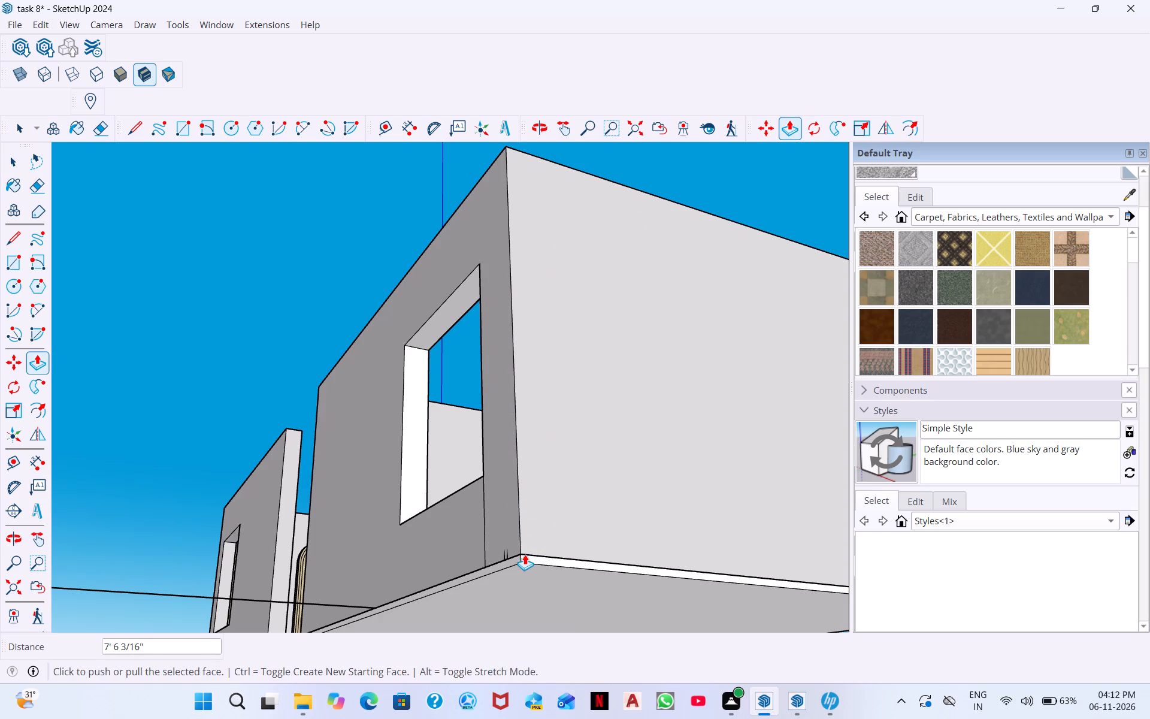
Examine the living-room's front wall and window base from above, outside and inside, and fit the whole house in view.
{"action": "middle_click_drag", "start_coordinate": [513, 471], "coordinate": [550, 712]}
{"action": "scroll", "coordinate": [549, 709], "scroll_direction": "down", "scroll_amount": 1}
{"action": "middle_click_drag", "start_coordinate": [426, 549], "coordinate": [686, 663]}
{"action": "middle_click_drag", "start_coordinate": [688, 503], "coordinate": [676, 718]}
{"action": "middle_click_drag", "start_coordinate": [688, 494], "coordinate": [628, 701]}
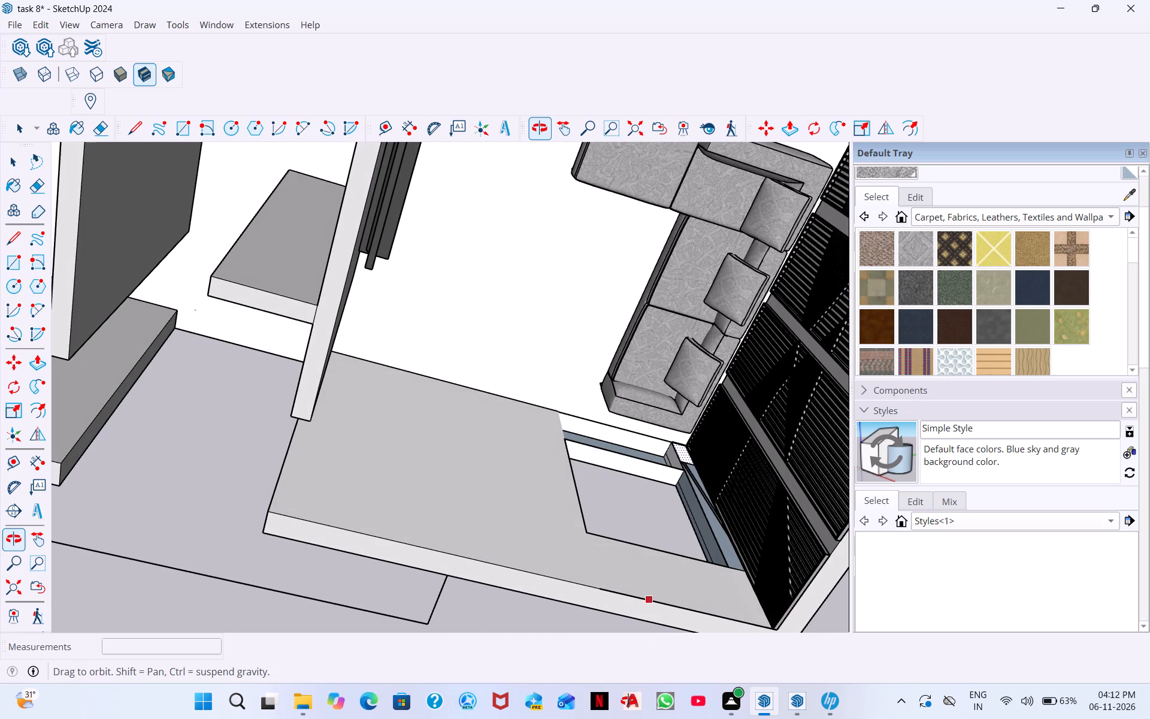
{"action": "middle_click_drag", "start_coordinate": [628, 701], "coordinate": [628, 697]}
{"action": "middle_click_drag", "start_coordinate": [676, 579], "coordinate": [672, 717]}
{"action": "middle_click_drag", "start_coordinate": [713, 600], "coordinate": [710, 522]}
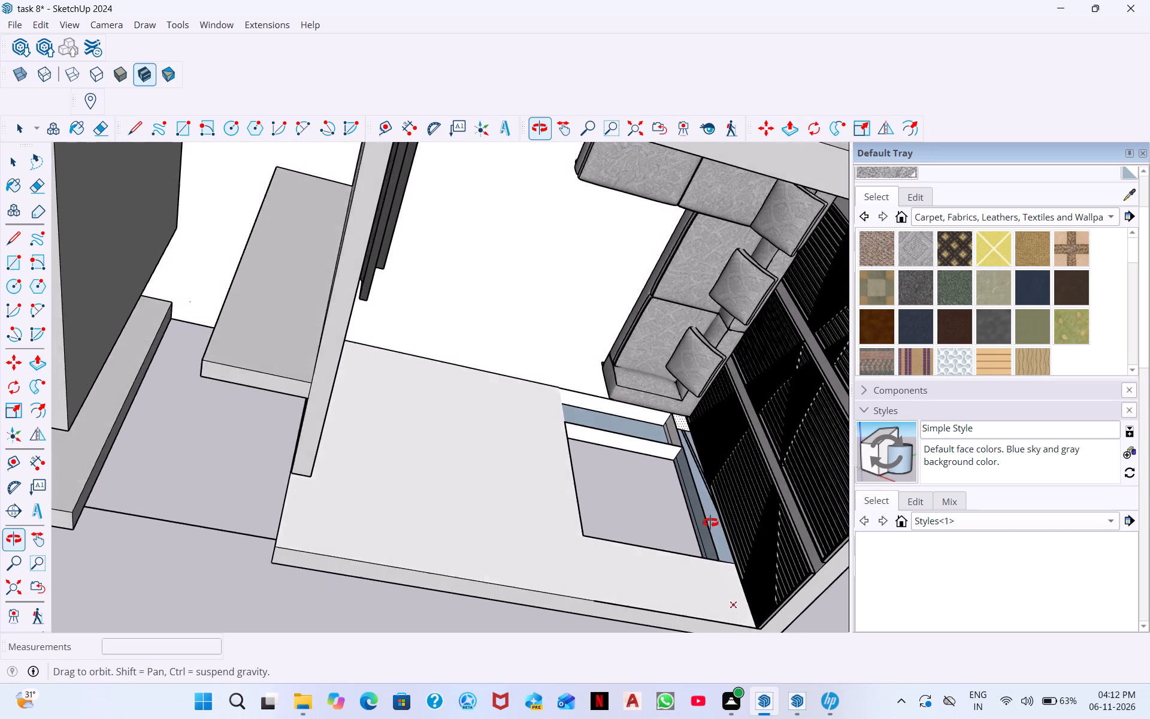
{"action": "middle_click_drag", "start_coordinate": [710, 522], "coordinate": [691, 472]}
{"action": "middle_click_drag", "start_coordinate": [701, 560], "coordinate": [679, 473]}
{"action": "scroll", "coordinate": [667, 489], "scroll_direction": "down", "scroll_amount": 1}
{"action": "middle_click_drag", "start_coordinate": [643, 576], "coordinate": [661, 483]}
{"action": "middle_click_drag", "start_coordinate": [666, 592], "coordinate": [700, 446]}
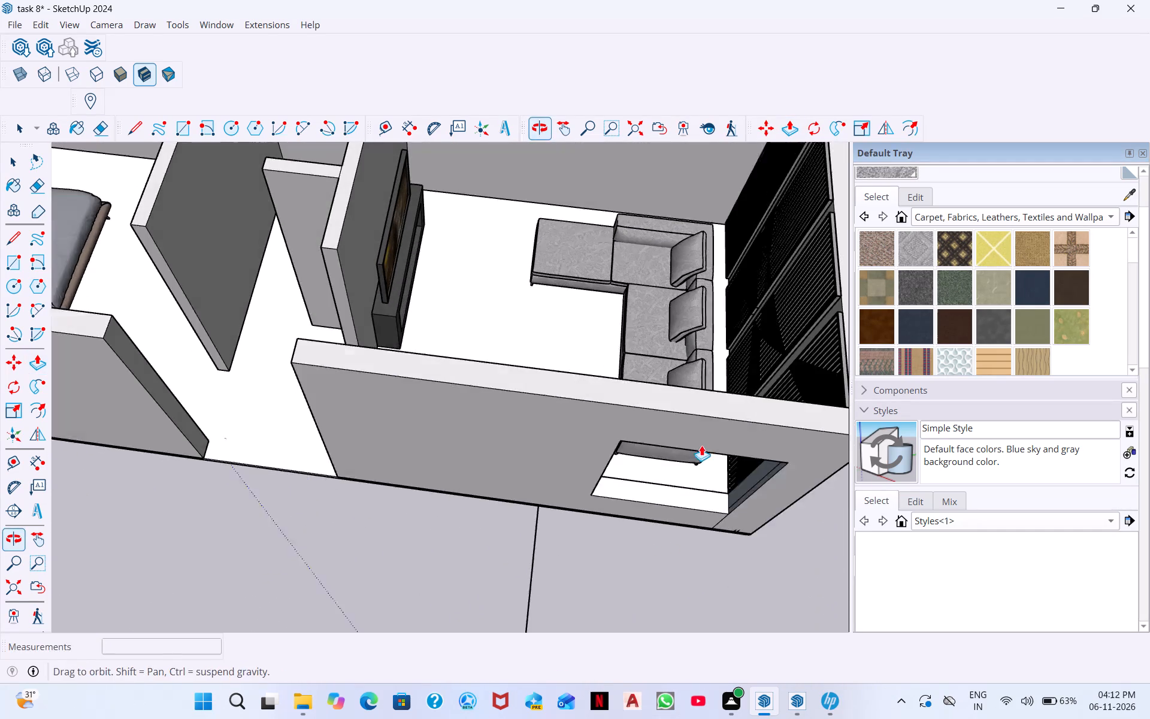
{"action": "middle_click_drag", "start_coordinate": [712, 510], "coordinate": [716, 434]}
{"action": "scroll", "coordinate": [705, 501], "scroll_direction": "up", "scroll_amount": 3}
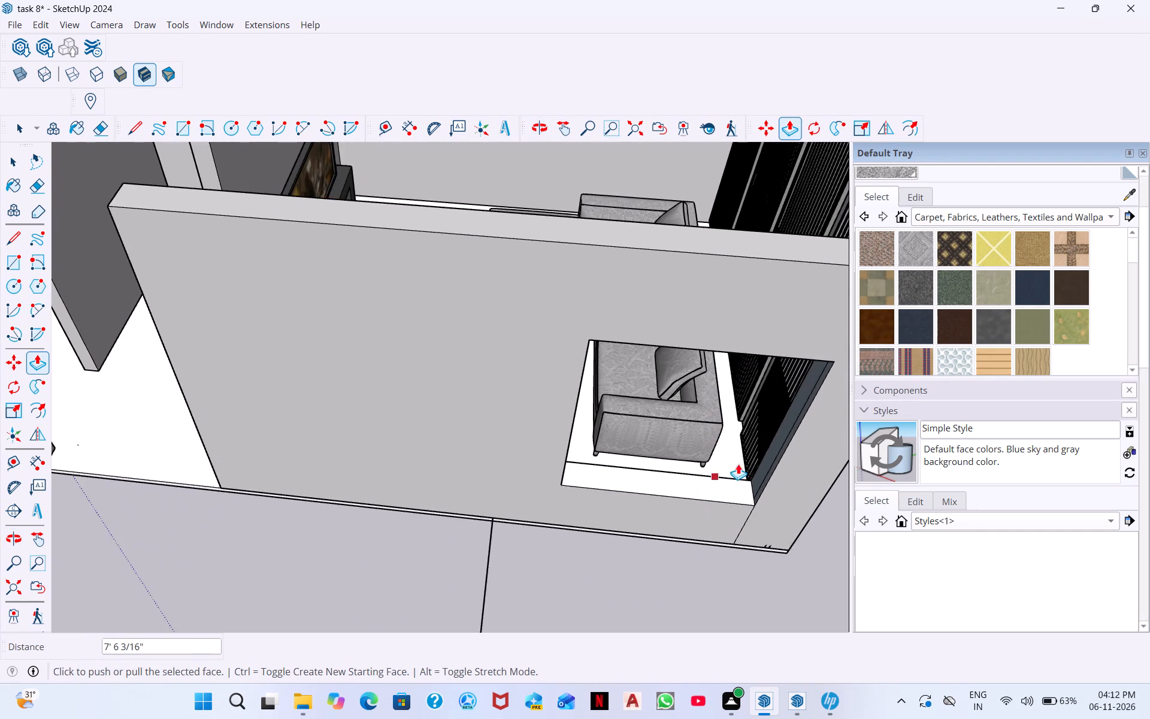
{"action": "middle_click_drag", "start_coordinate": [738, 464], "coordinate": [223, 521]}
{"action": "scroll", "coordinate": [738, 464], "scroll_direction": "up", "scroll_amount": 1}
{"action": "middle_click_drag", "start_coordinate": [354, 465], "coordinate": [276, 437]}
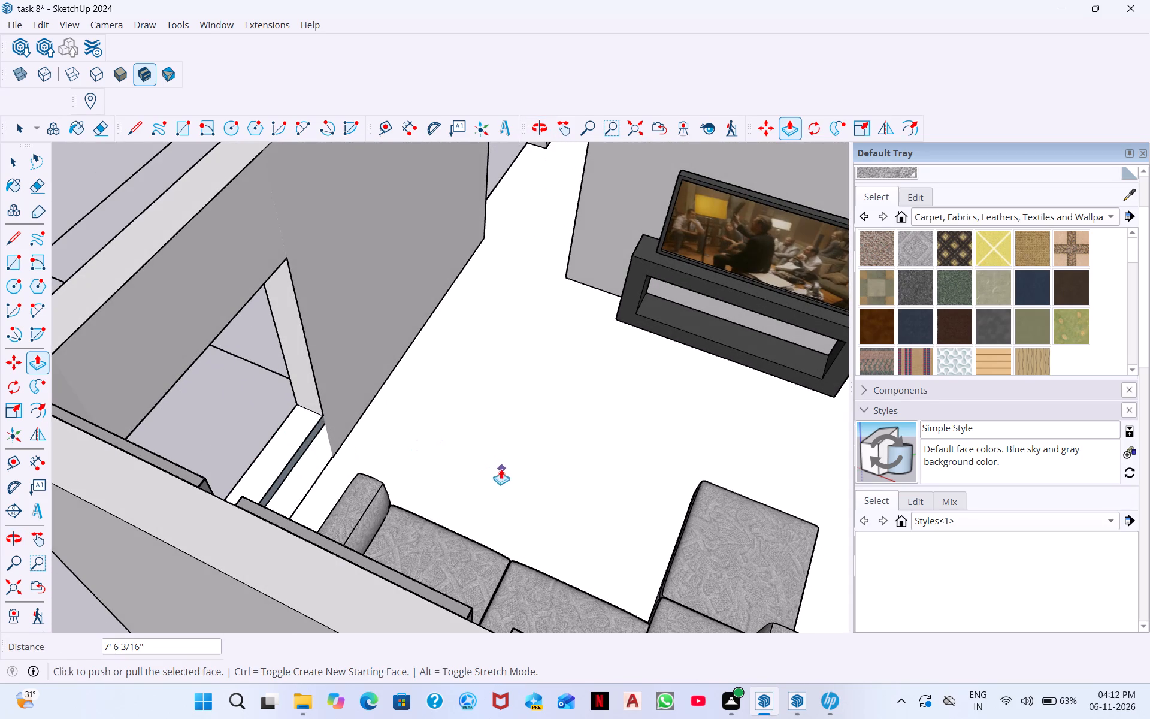
{"action": "middle_click_drag", "start_coordinate": [334, 414], "coordinate": [299, 309]}
{"action": "middle_click_drag", "start_coordinate": [641, 253], "coordinate": [514, 320]}
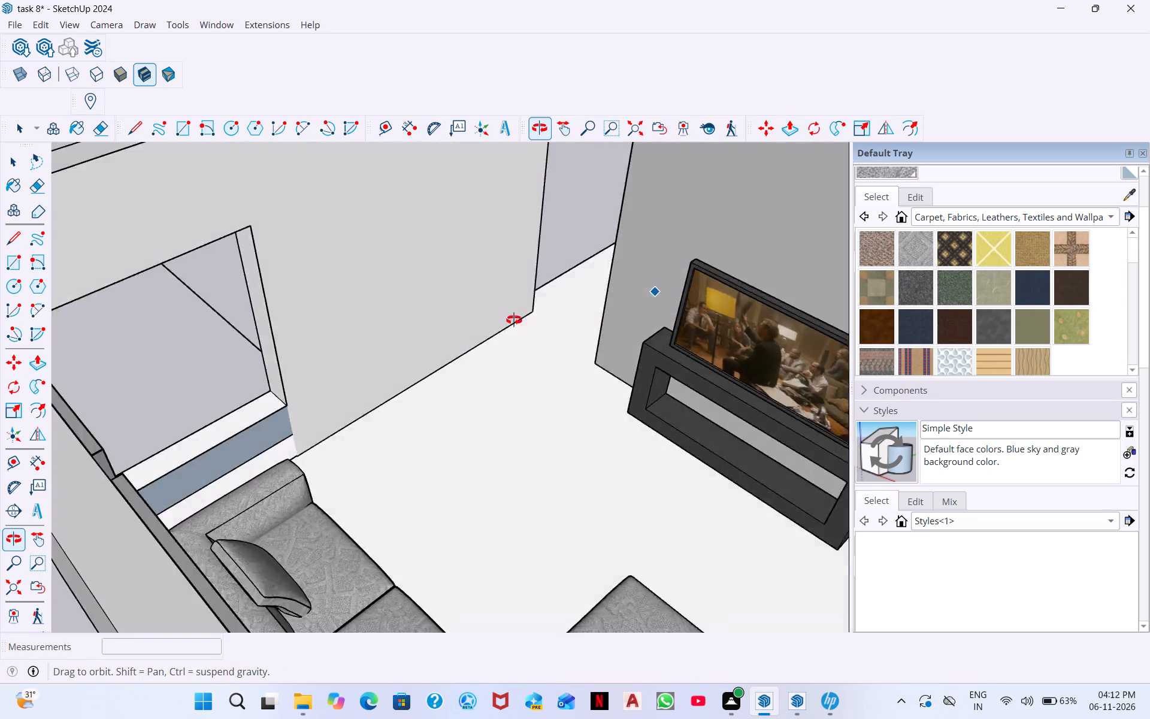
{"action": "middle_click_drag", "start_coordinate": [514, 320], "coordinate": [331, 356]}
{"action": "scroll", "coordinate": [246, 352], "scroll_direction": "up", "scroll_amount": 4}
{"action": "middle_click_drag", "start_coordinate": [272, 333], "coordinate": [397, 298]}
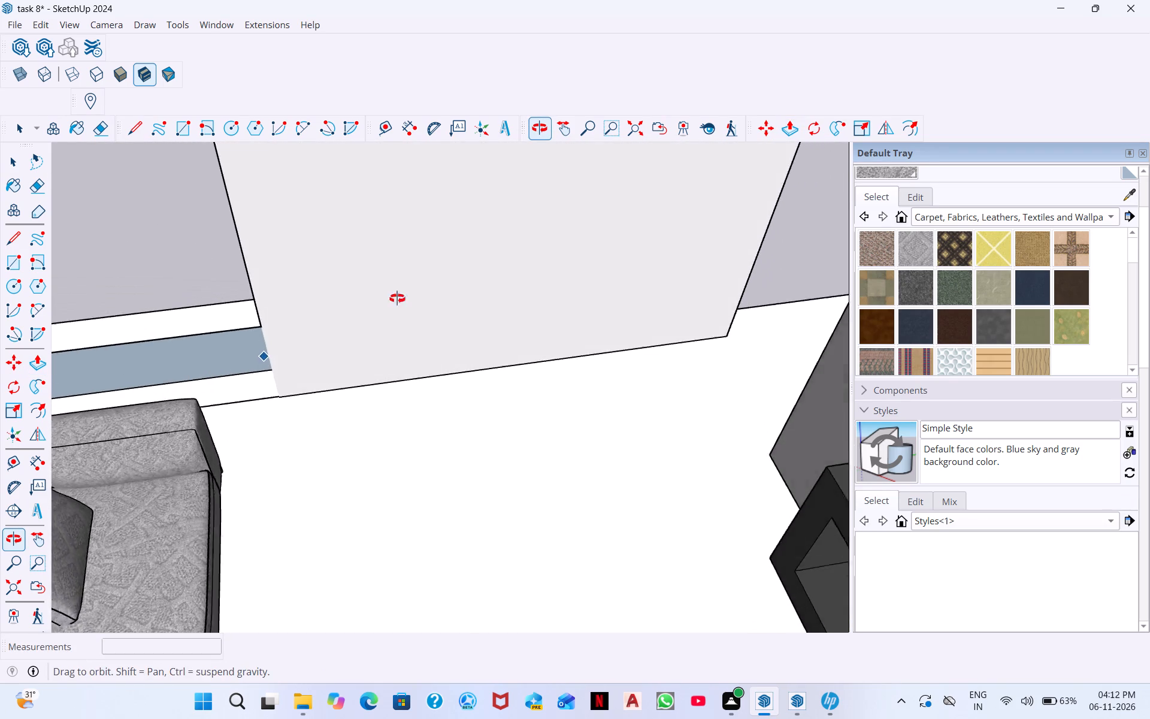
{"action": "middle_click_drag", "start_coordinate": [397, 298], "coordinate": [494, 274]}
{"action": "middle_click_drag", "start_coordinate": [270, 401], "coordinate": [290, 398]}
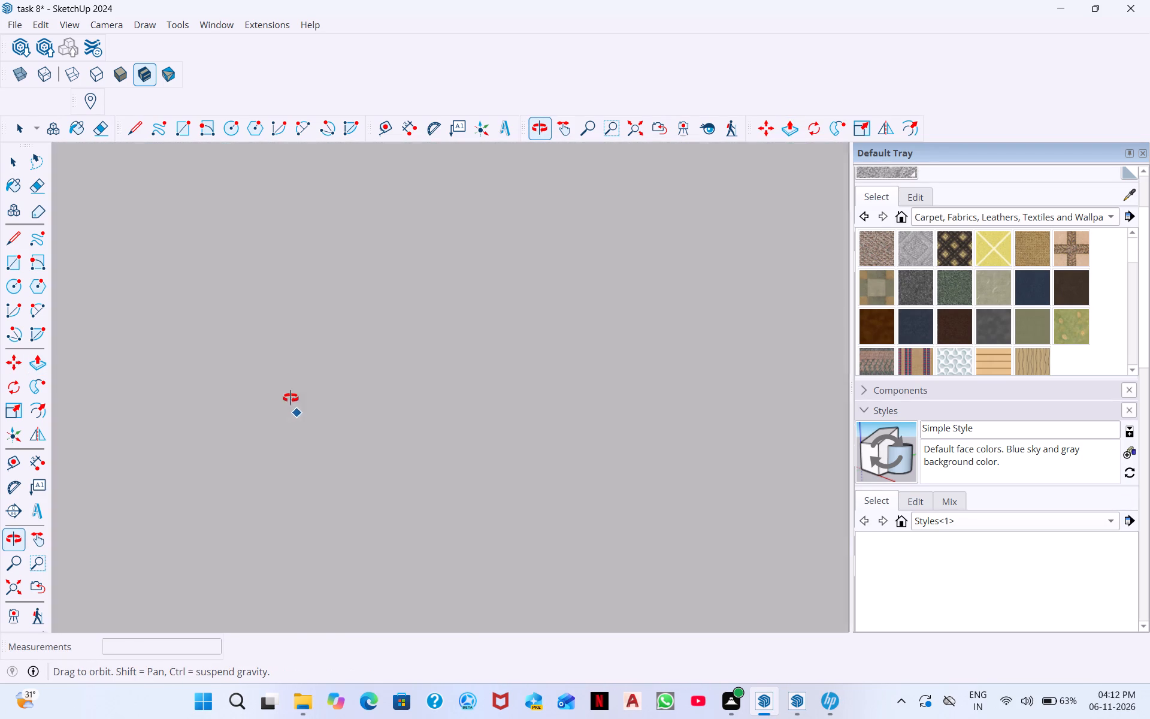
{"action": "middle_click_drag", "start_coordinate": [290, 398], "coordinate": [171, 429]}
{"action": "scroll", "coordinate": [195, 412], "scroll_direction": "up", "scroll_amount": 14}
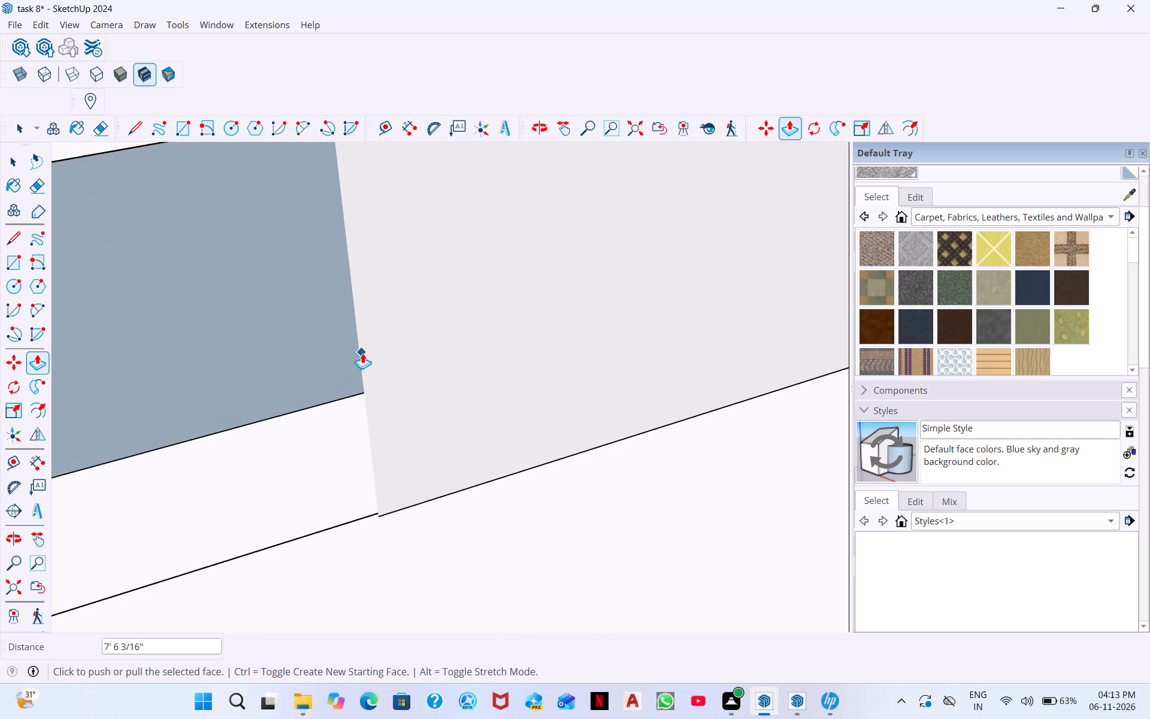
{"action": "middle_click_drag", "start_coordinate": [401, 352], "coordinate": [653, 333]}
{"action": "scroll", "coordinate": [654, 333], "scroll_direction": "down", "scroll_amount": 4}
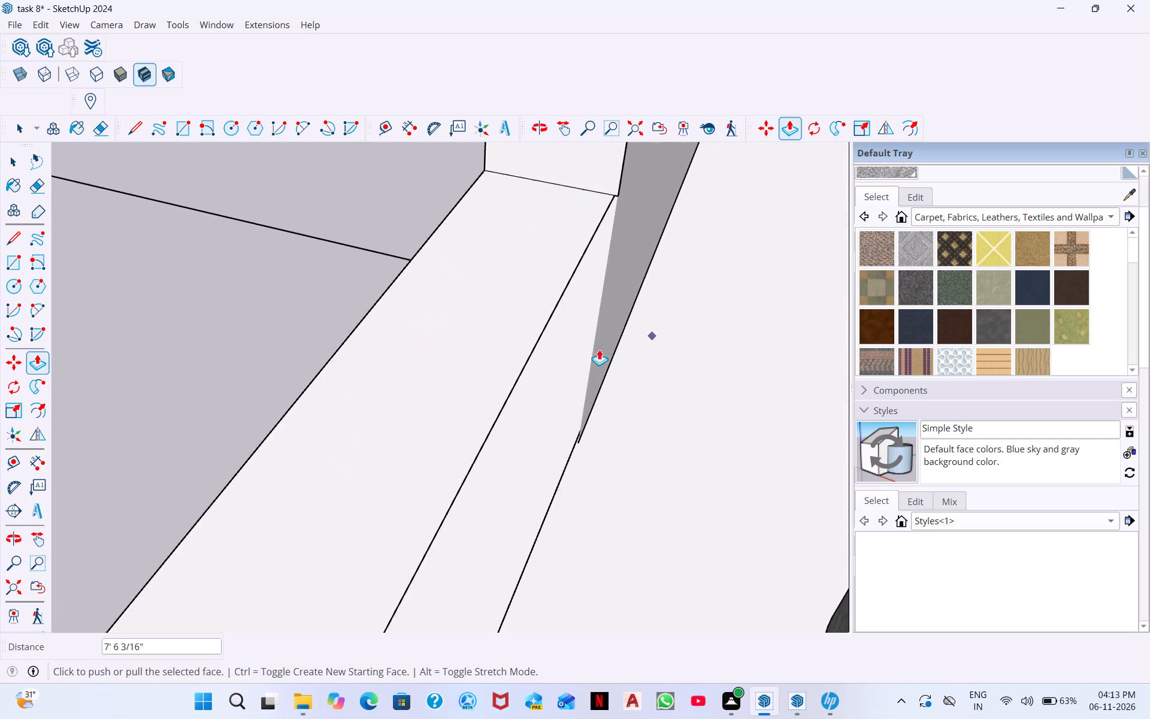
{"action": "scroll", "coordinate": [599, 349], "scroll_direction": "down", "scroll_amount": 7}
{"action": "scroll", "coordinate": [659, 321], "scroll_direction": "down", "scroll_amount": 4}
{"action": "scroll", "coordinate": [660, 111], "scroll_direction": "down", "scroll_amount": 7}
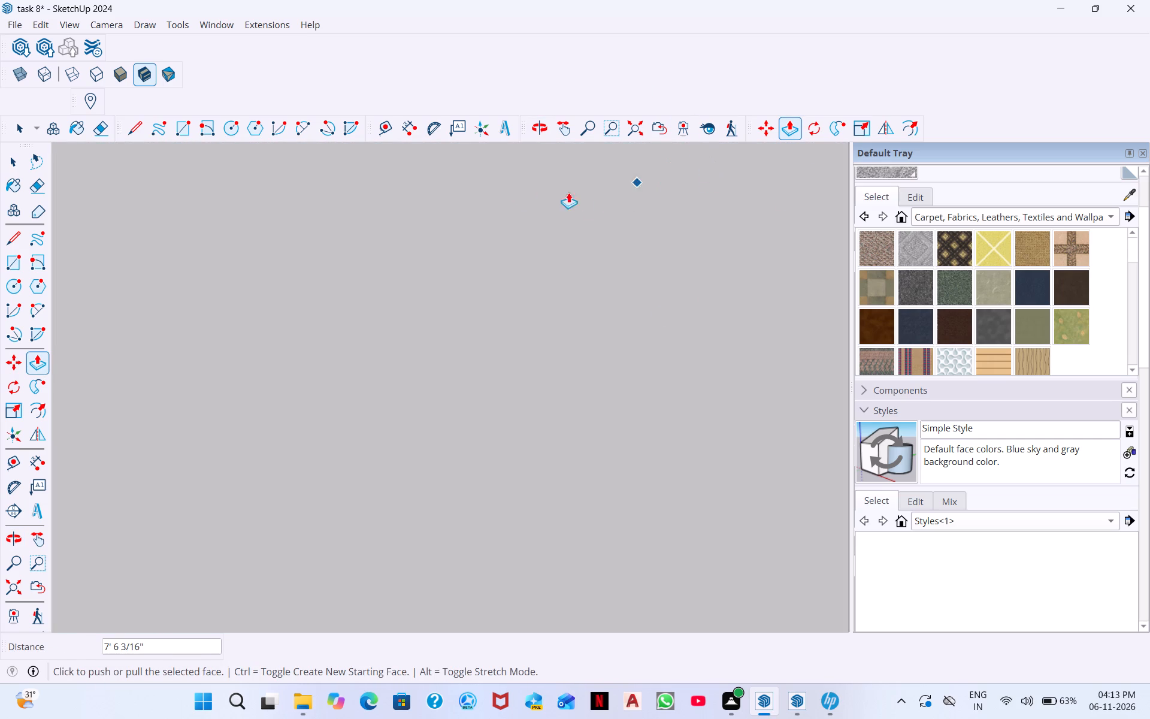
{"action": "scroll", "coordinate": [568, 192], "scroll_direction": "down", "scroll_amount": 3}
{"action": "left_click", "coordinate": [707, 37]}
{"action": "left_click", "coordinate": [638, 124]}
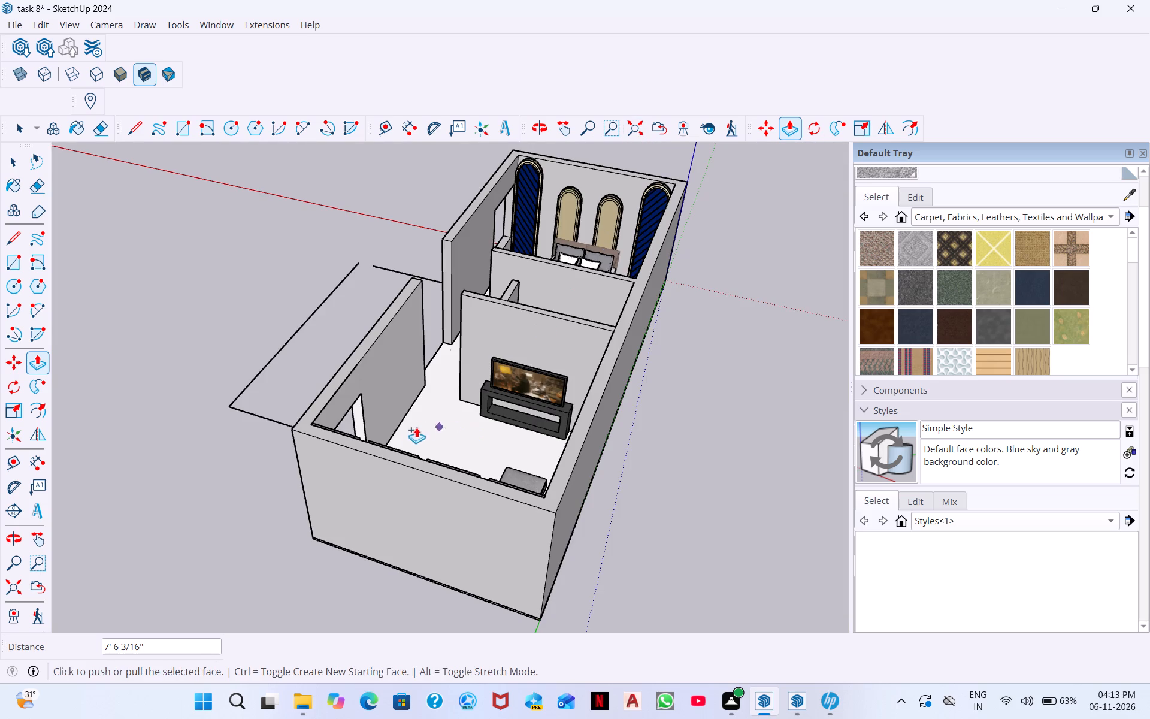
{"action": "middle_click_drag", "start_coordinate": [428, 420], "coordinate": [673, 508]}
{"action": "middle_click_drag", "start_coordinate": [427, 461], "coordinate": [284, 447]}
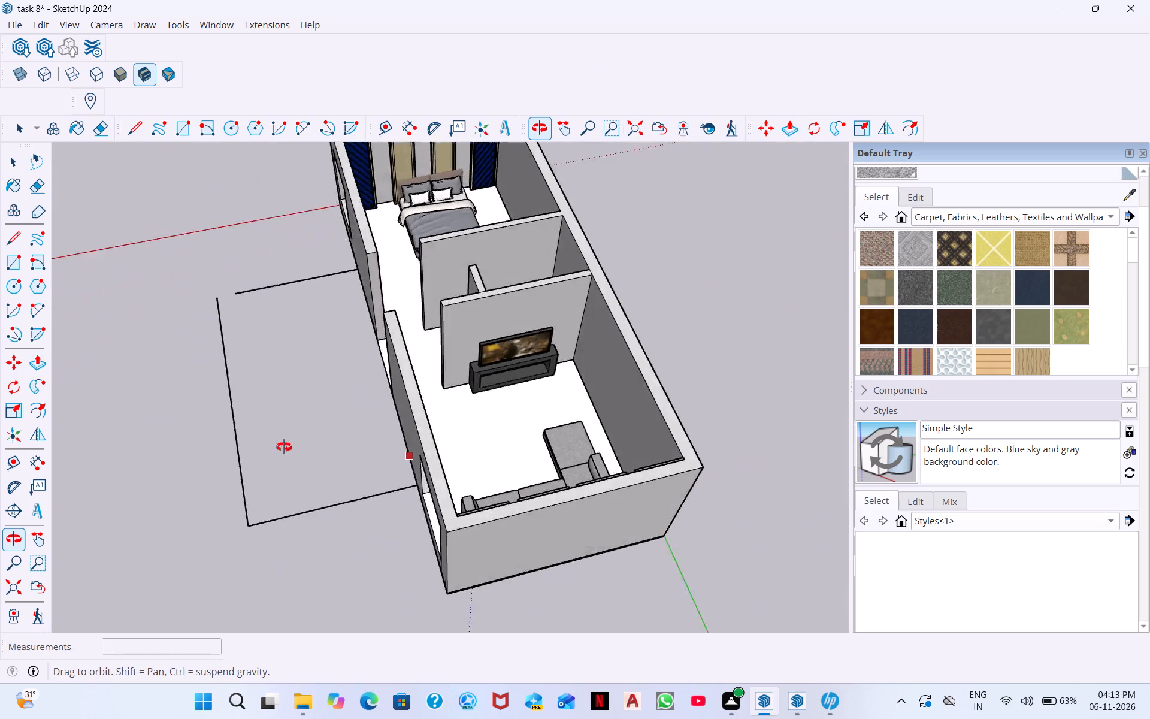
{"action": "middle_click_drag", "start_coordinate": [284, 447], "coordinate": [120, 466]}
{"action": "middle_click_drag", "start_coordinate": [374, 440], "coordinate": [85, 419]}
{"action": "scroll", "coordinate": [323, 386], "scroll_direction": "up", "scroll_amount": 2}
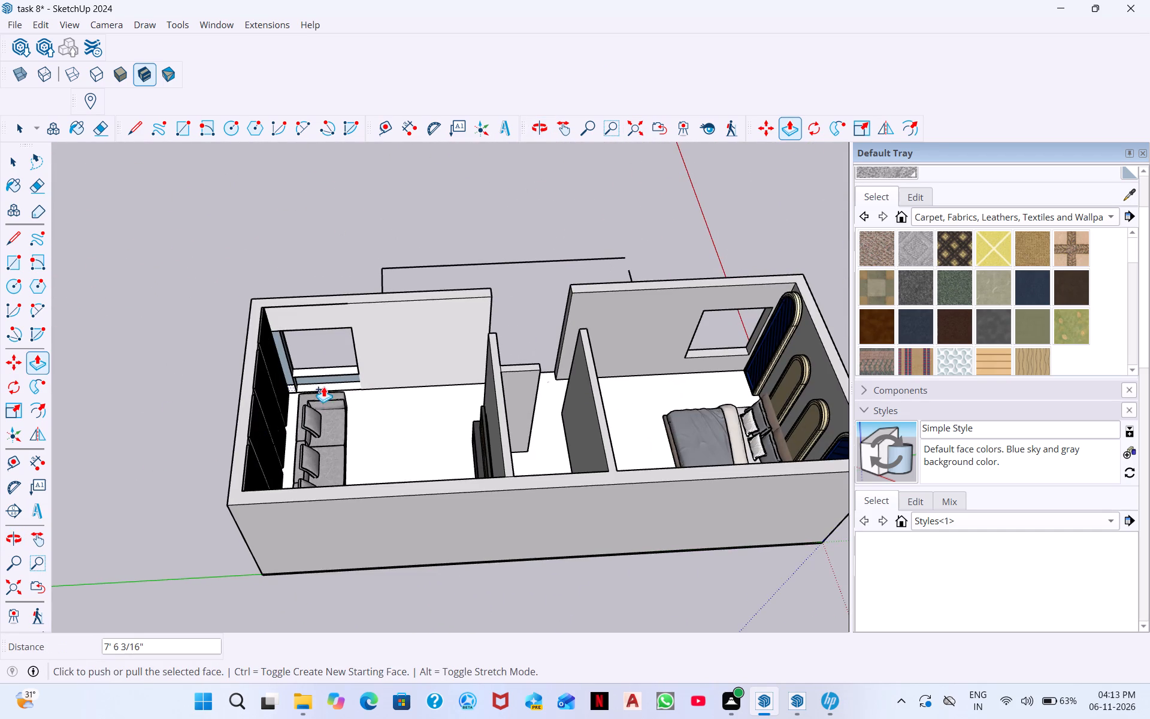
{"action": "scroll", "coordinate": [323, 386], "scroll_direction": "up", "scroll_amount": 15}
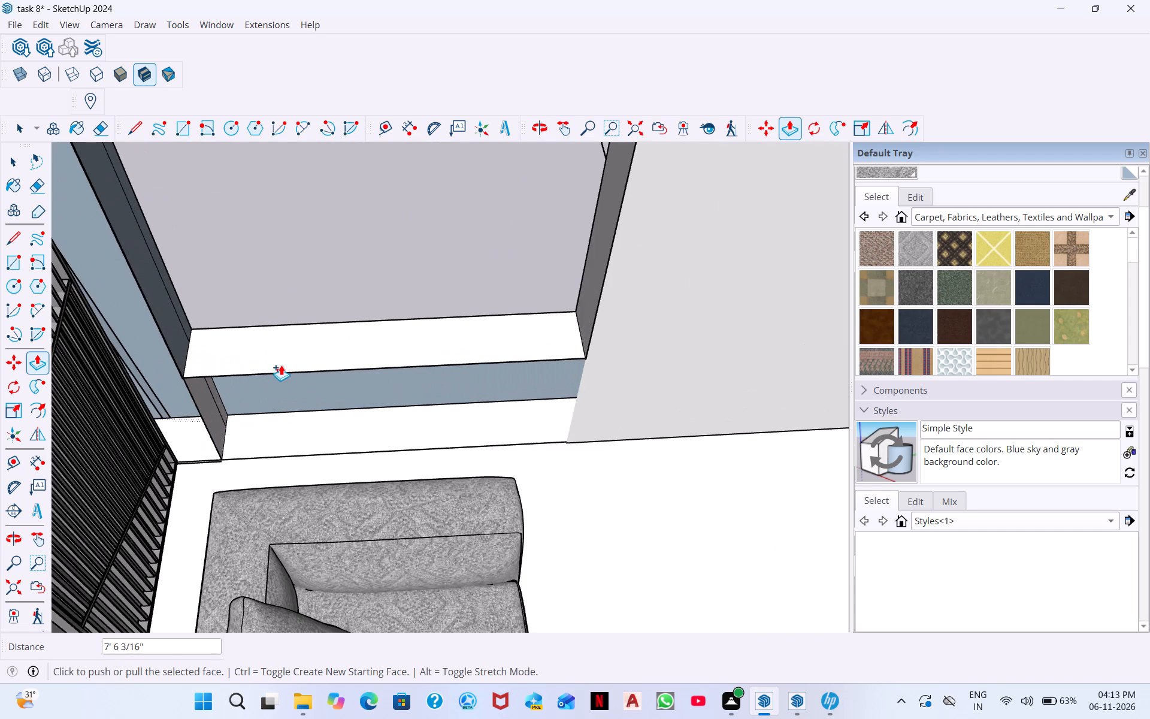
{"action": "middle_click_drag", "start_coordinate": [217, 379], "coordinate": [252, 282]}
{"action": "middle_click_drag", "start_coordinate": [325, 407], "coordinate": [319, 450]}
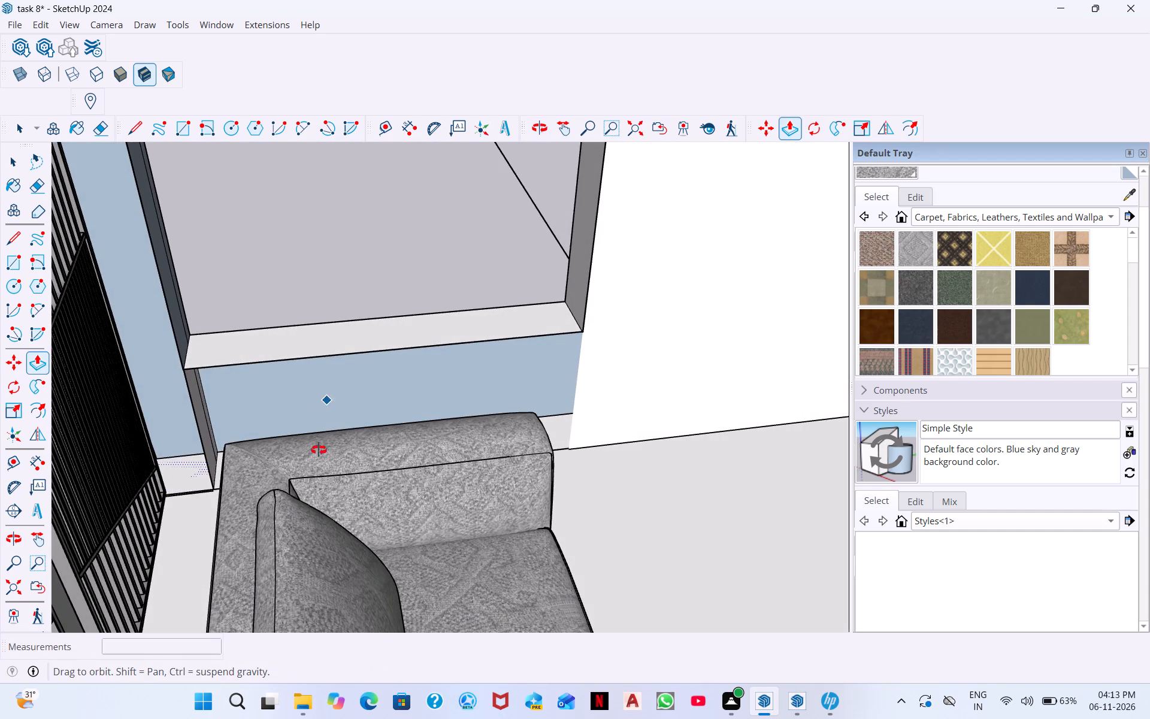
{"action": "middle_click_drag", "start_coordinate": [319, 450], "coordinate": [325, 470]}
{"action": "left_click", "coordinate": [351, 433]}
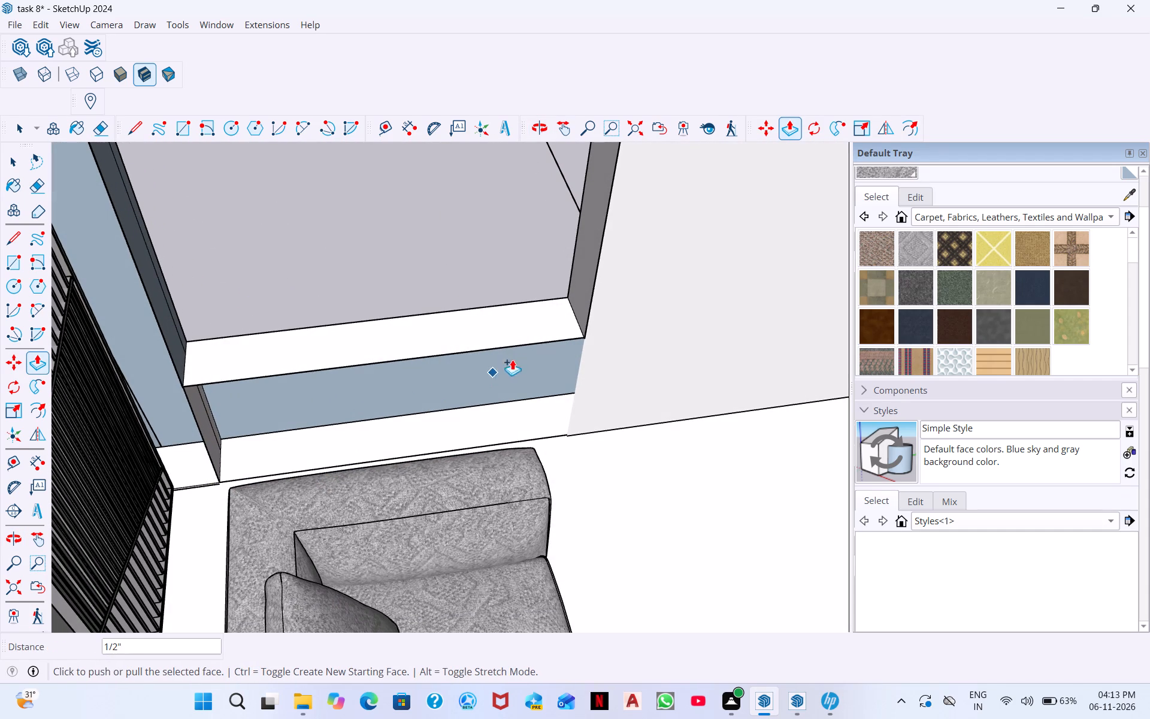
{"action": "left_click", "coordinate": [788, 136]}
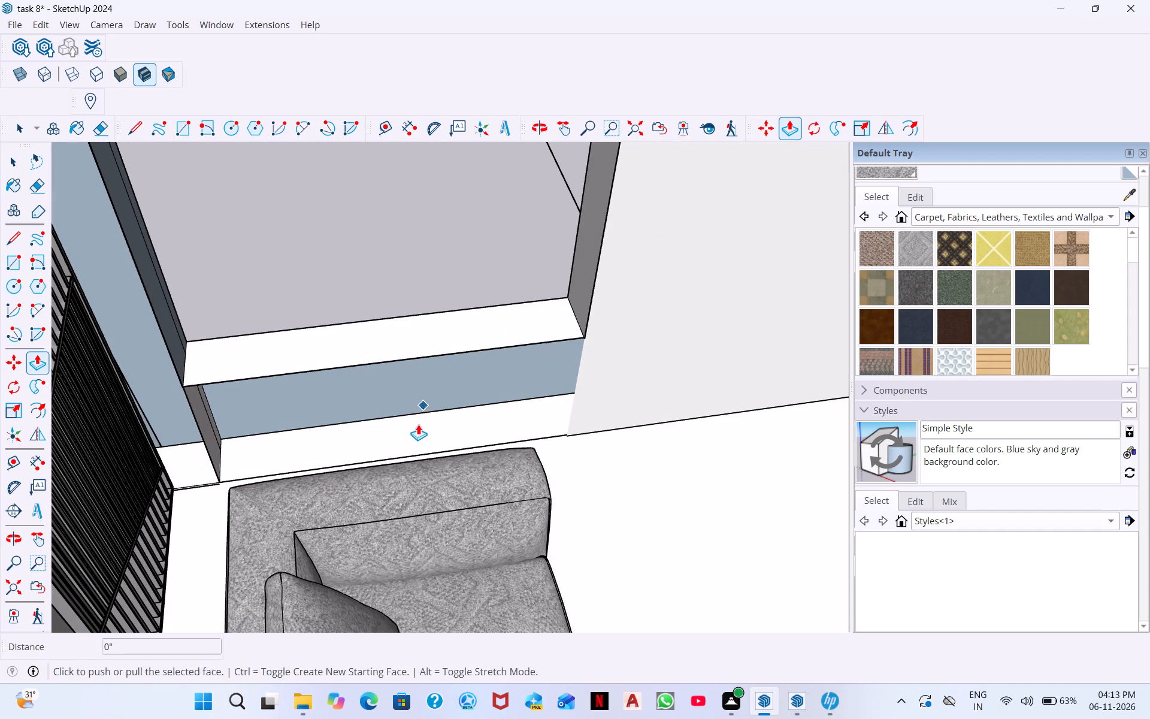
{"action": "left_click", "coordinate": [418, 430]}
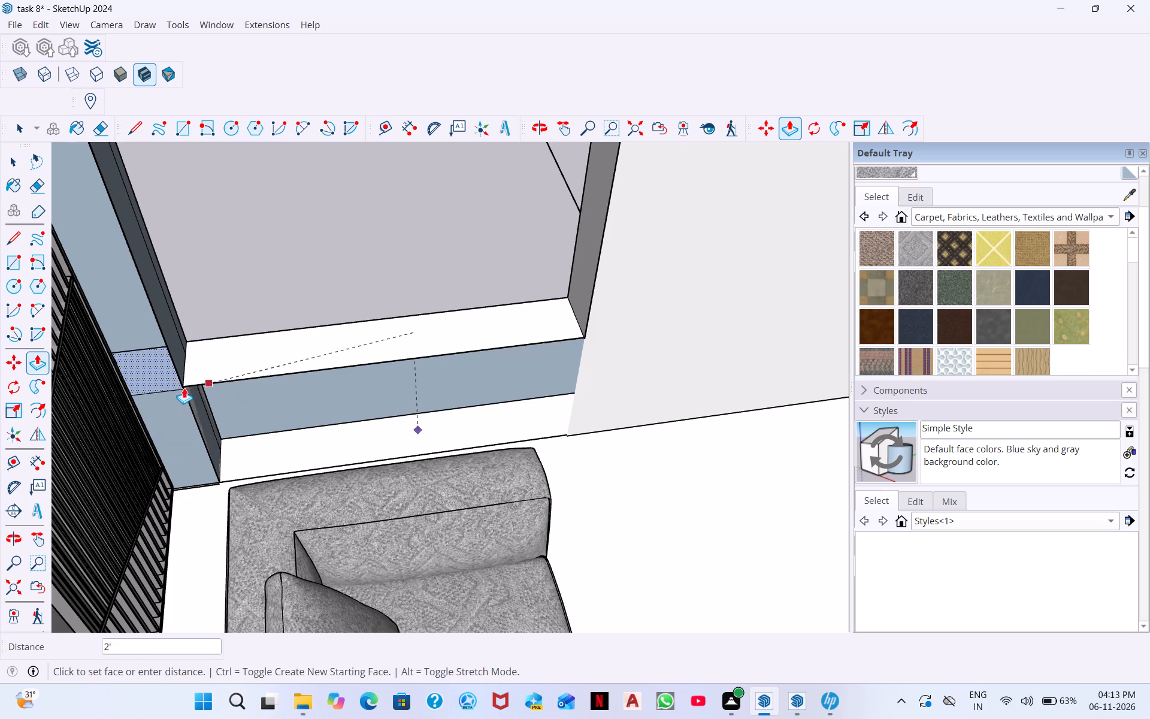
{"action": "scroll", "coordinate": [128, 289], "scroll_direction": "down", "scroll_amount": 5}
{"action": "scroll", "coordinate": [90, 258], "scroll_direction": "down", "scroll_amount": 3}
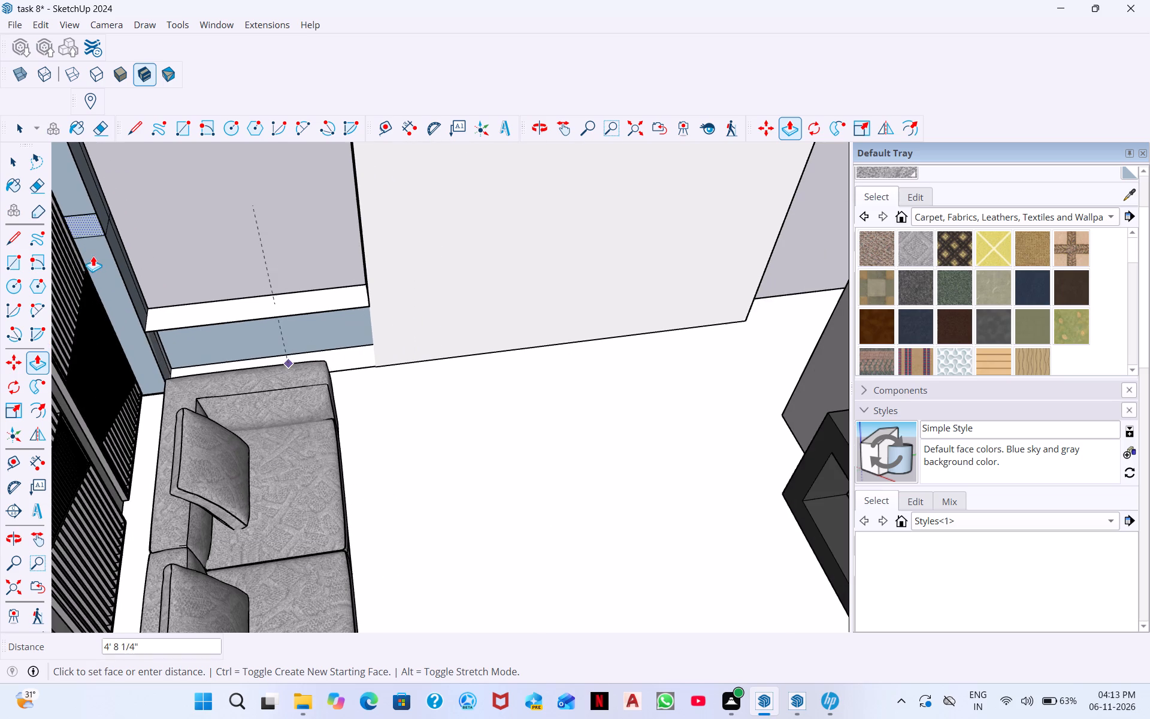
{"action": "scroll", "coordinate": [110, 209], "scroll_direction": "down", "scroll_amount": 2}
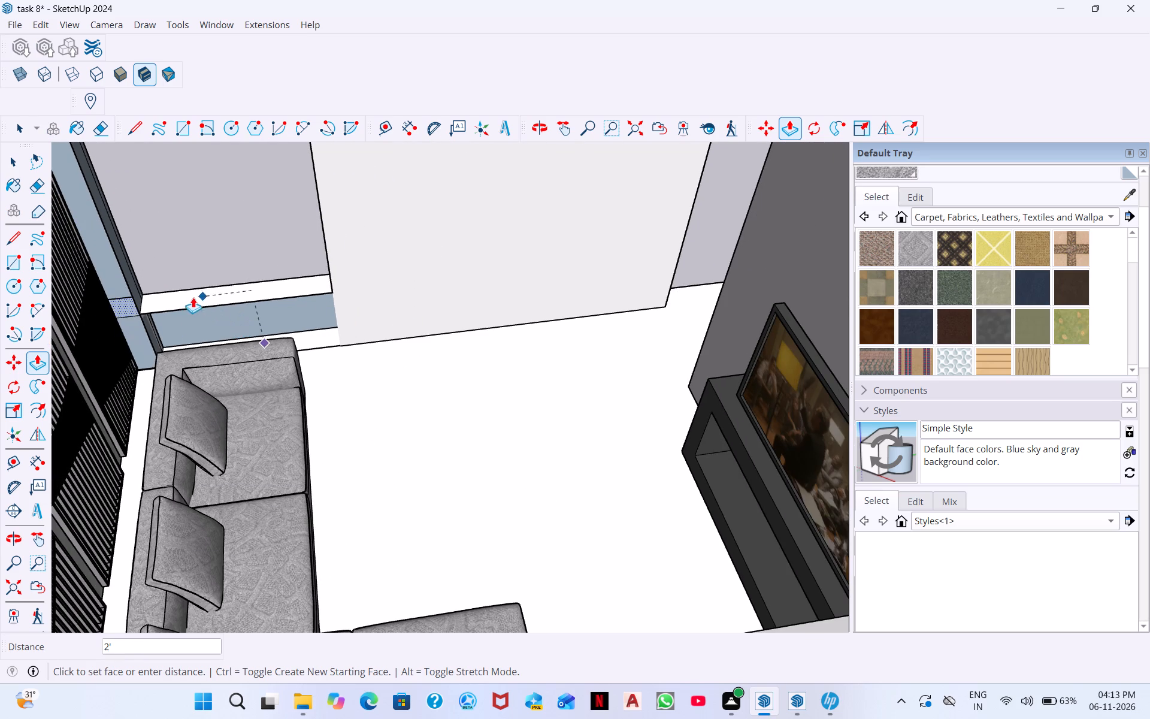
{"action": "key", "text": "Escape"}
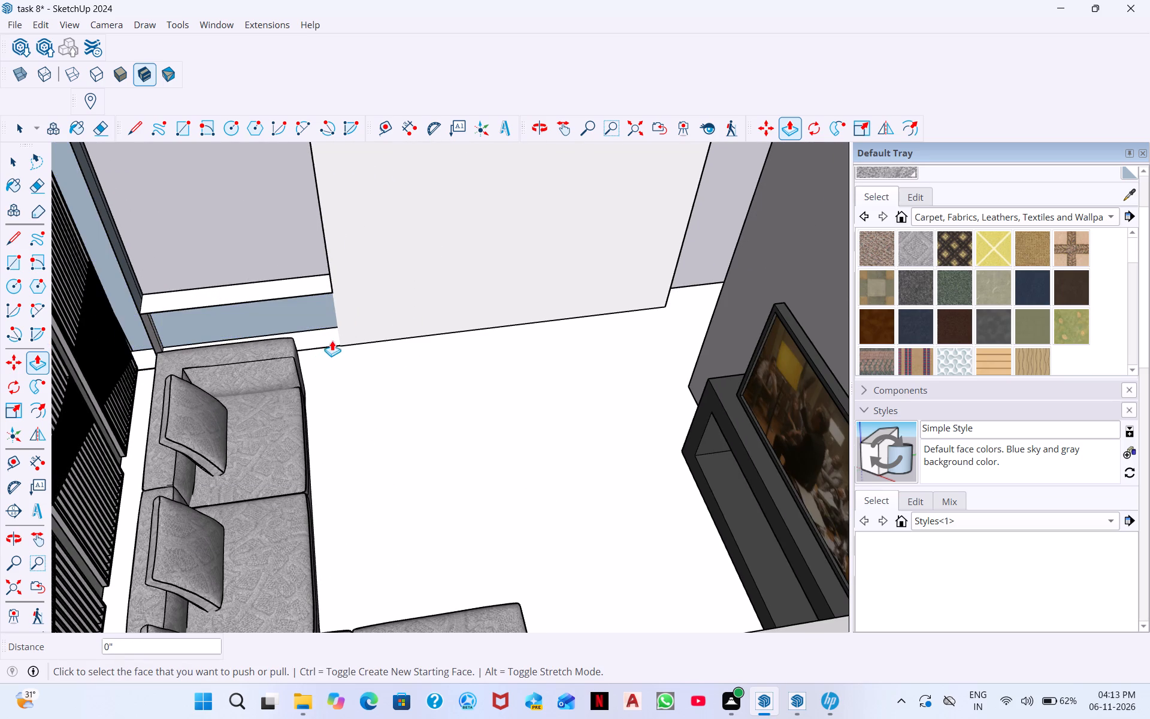
Push/pull the bottom face of the recess under the living-room window 2' up to the underside of the sill.
{"action": "key", "text": "space"}
{"action": "left_click", "coordinate": [322, 341]}
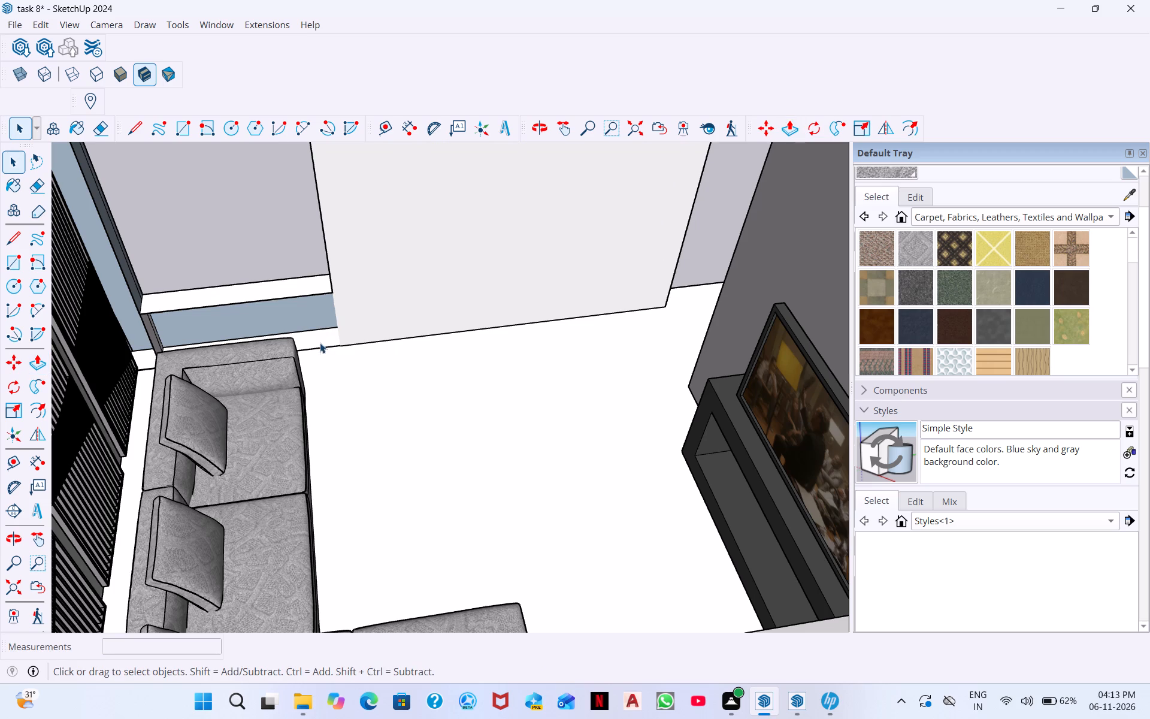
{"action": "middle_click_drag", "start_coordinate": [320, 335], "coordinate": [304, 444]}
{"action": "scroll", "coordinate": [322, 334], "scroll_direction": "down", "scroll_amount": 1}
{"action": "left_click", "coordinate": [274, 335]}
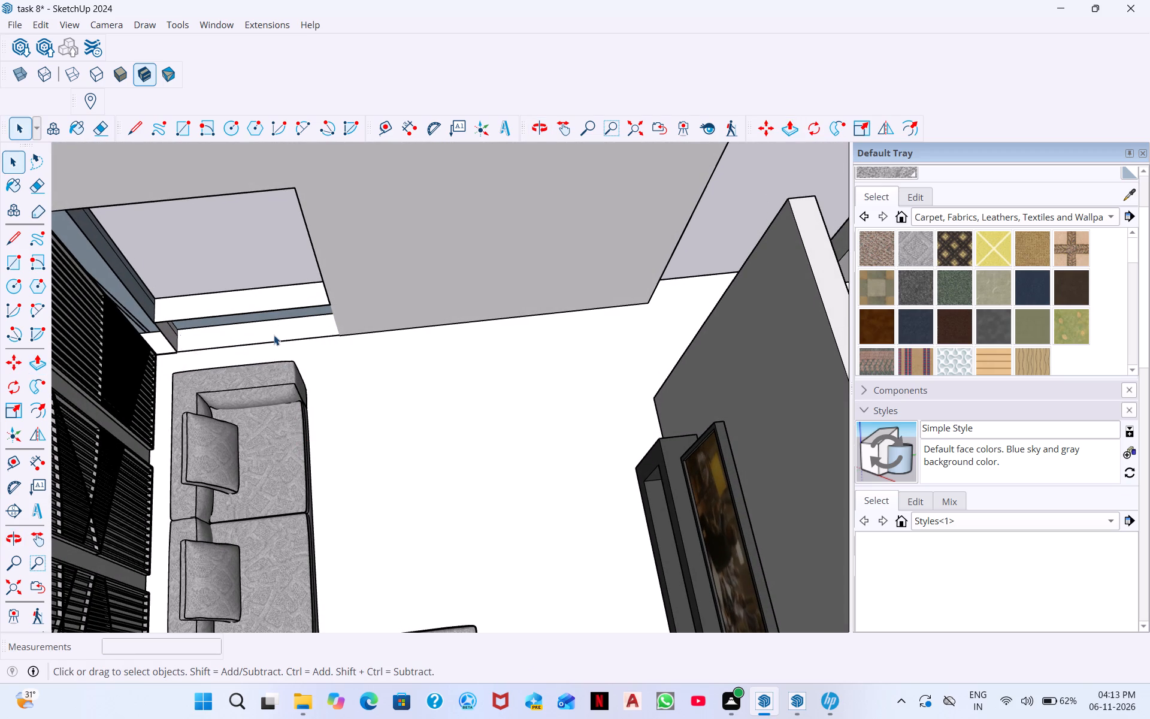
{"action": "double_click", "coordinate": [274, 335]}
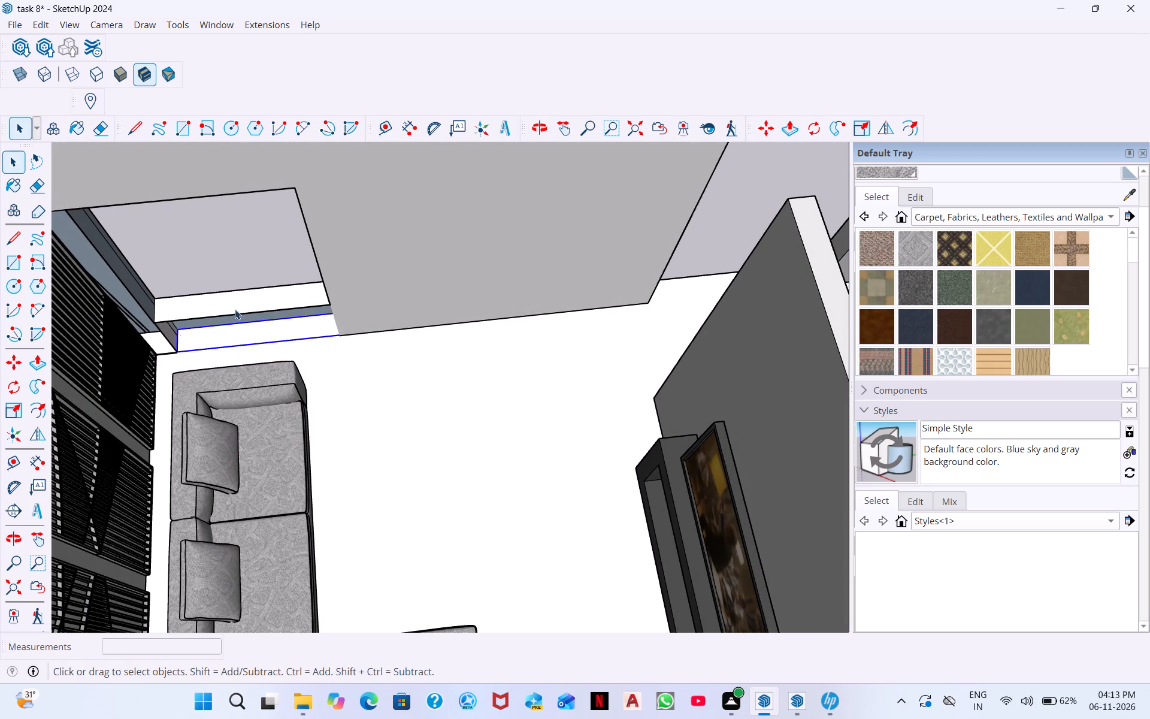
{"action": "double_click", "coordinate": [244, 337]}
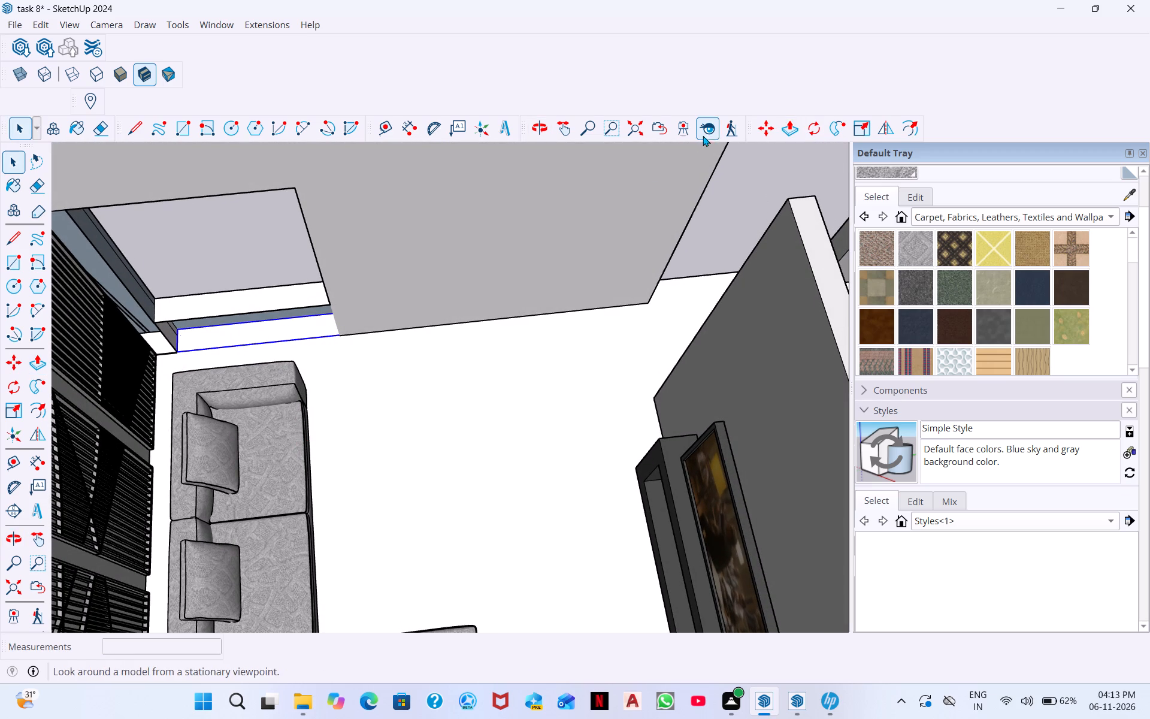
{"action": "left_click", "coordinate": [784, 132]}
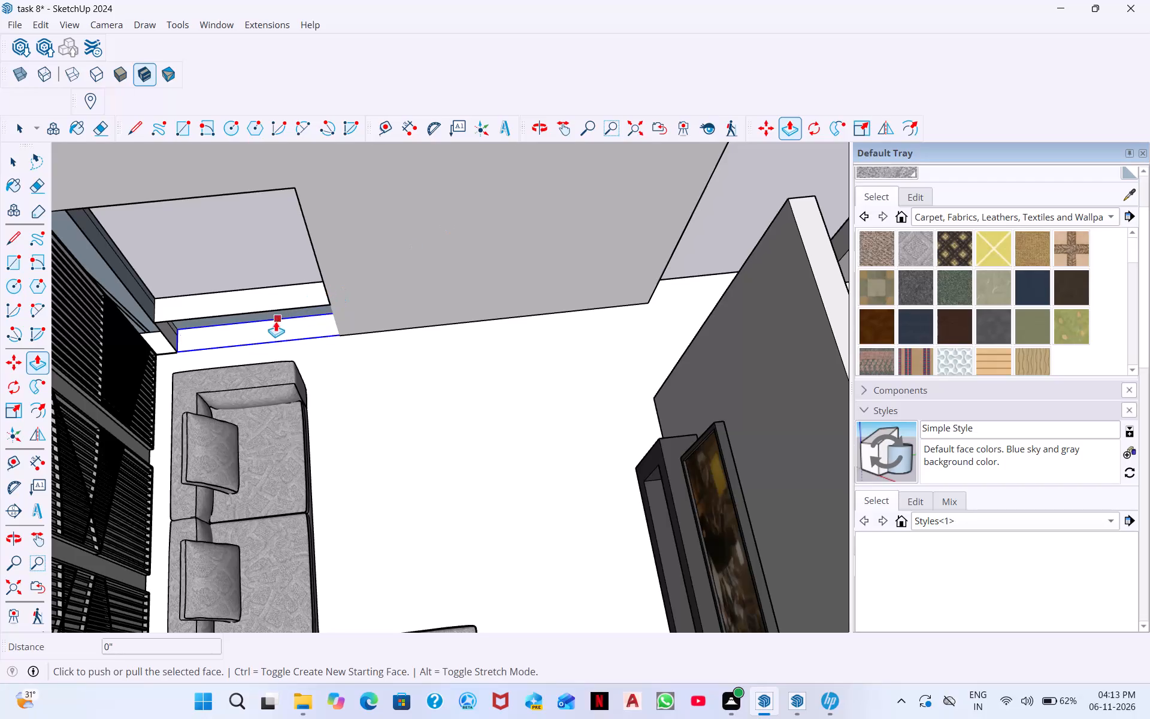
{"action": "left_click", "coordinate": [274, 327]}
{"action": "left_click", "coordinate": [255, 309]}
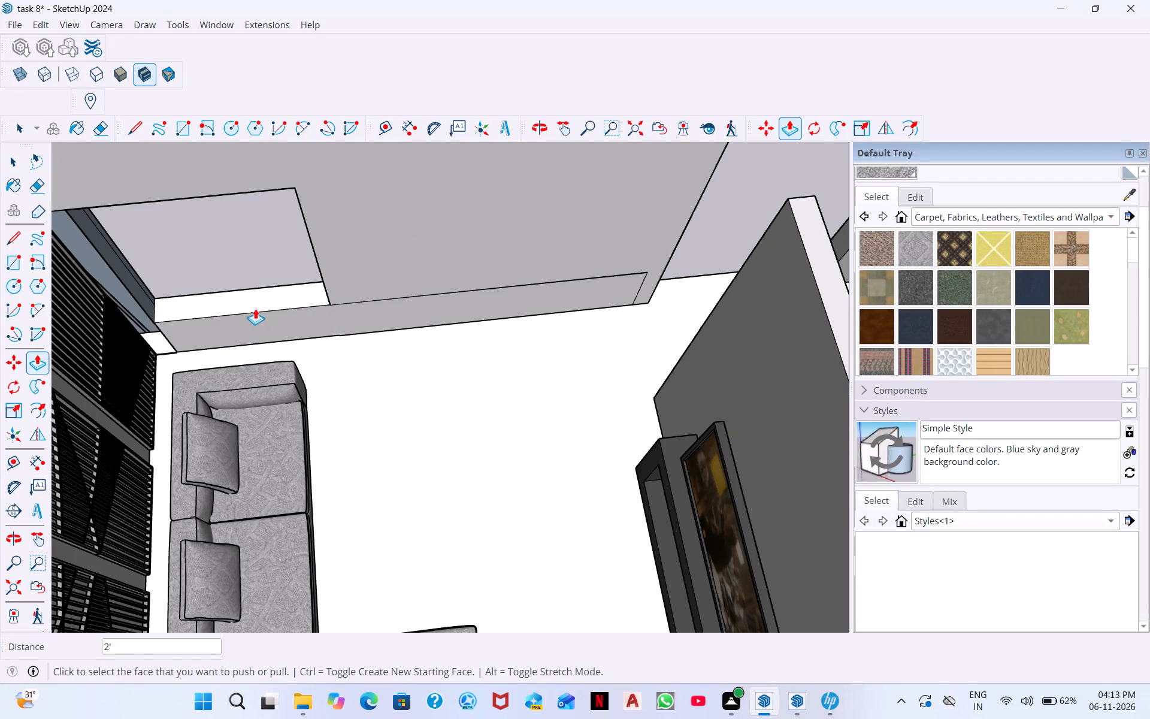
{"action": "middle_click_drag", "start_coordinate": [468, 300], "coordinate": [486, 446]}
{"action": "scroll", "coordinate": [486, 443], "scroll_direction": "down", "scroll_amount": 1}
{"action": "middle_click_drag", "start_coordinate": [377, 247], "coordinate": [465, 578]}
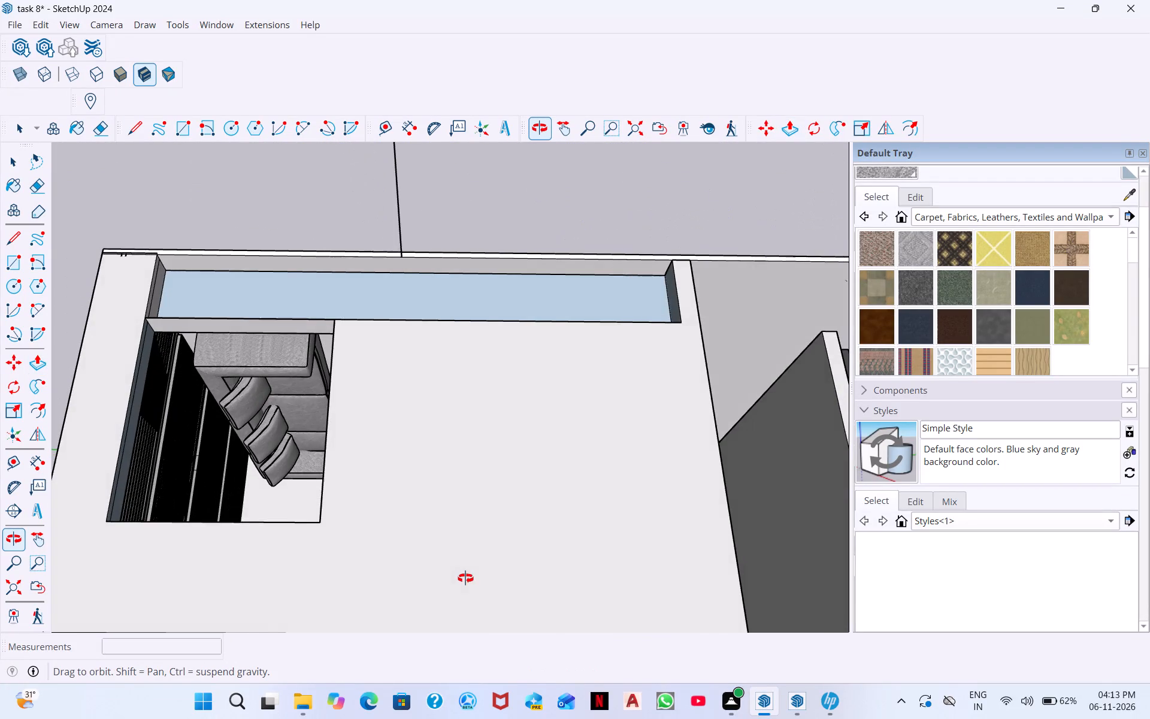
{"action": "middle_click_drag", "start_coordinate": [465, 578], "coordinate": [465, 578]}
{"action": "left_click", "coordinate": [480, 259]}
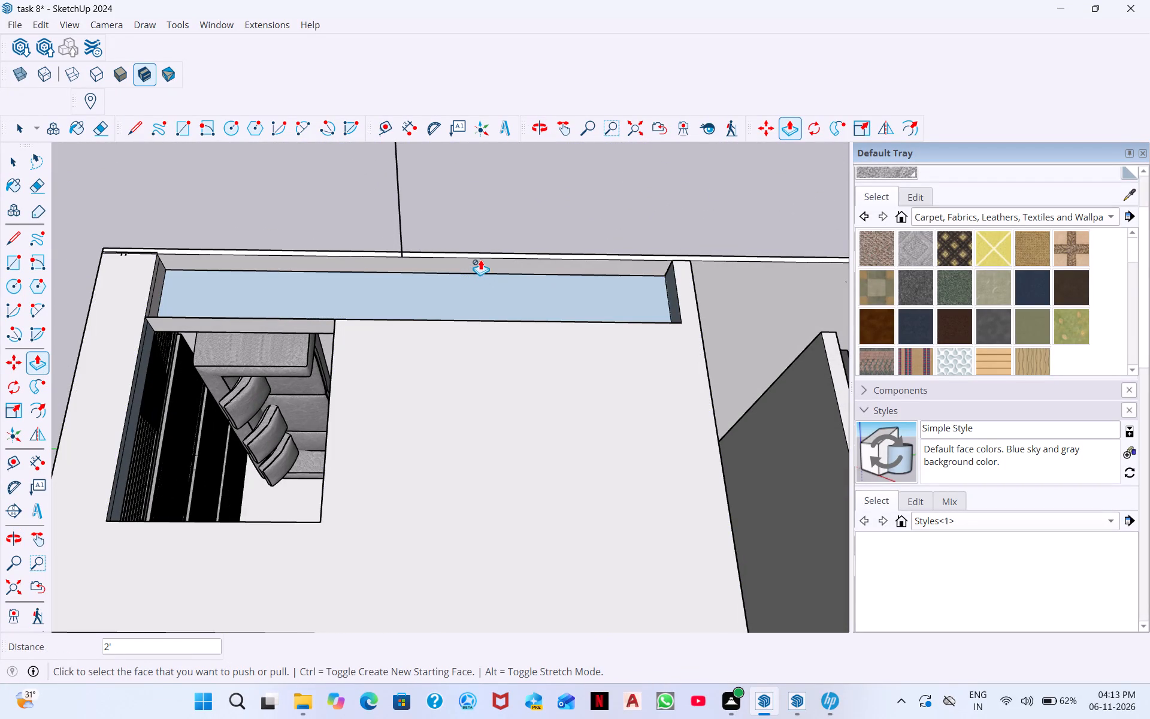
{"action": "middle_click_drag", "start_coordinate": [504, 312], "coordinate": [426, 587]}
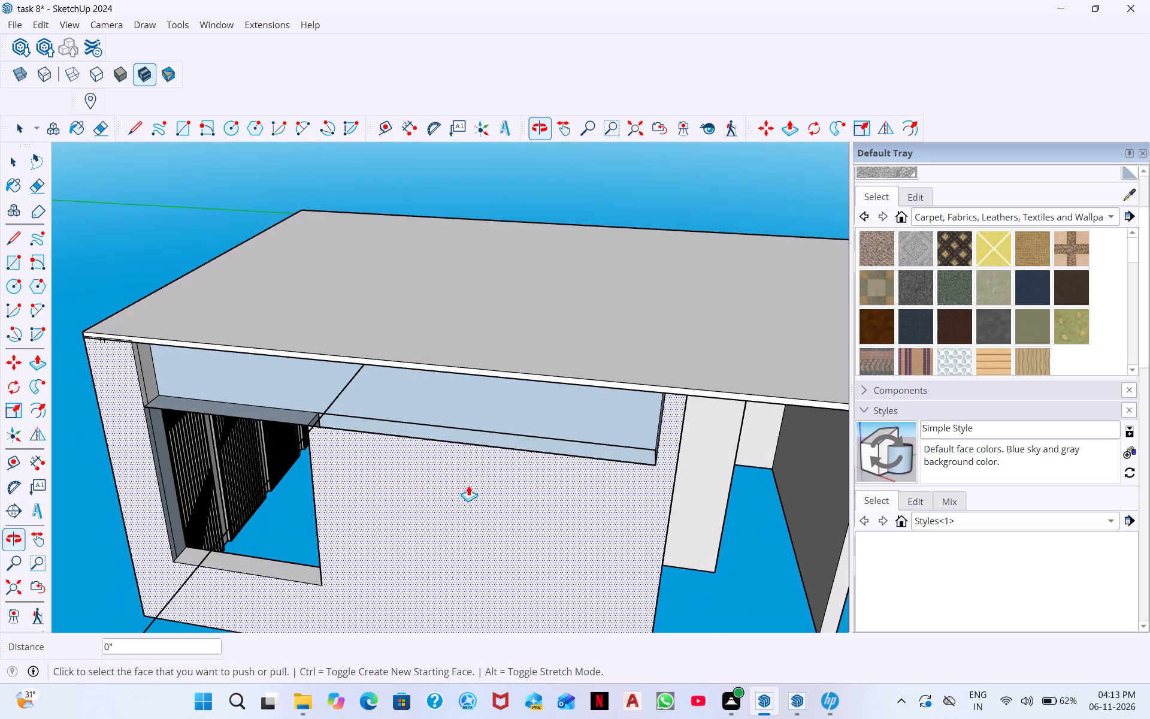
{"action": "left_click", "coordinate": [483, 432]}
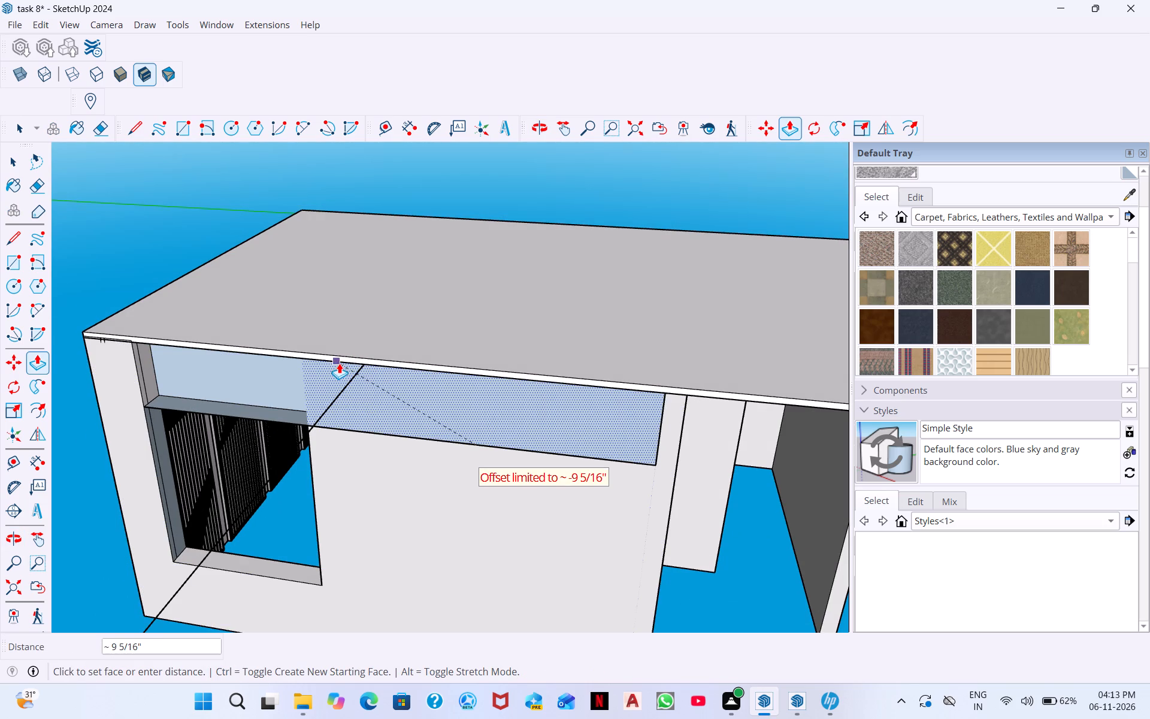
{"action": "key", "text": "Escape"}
Push/pull the end face of the recess along the front wall's outer base 14' 3" across to fill the recess.
{"action": "middle_click_drag", "start_coordinate": [575, 436], "coordinate": [580, 231]}
{"action": "scroll", "coordinate": [583, 330], "scroll_direction": "down", "scroll_amount": 1}
{"action": "middle_click_drag", "start_coordinate": [583, 330], "coordinate": [500, 238]}
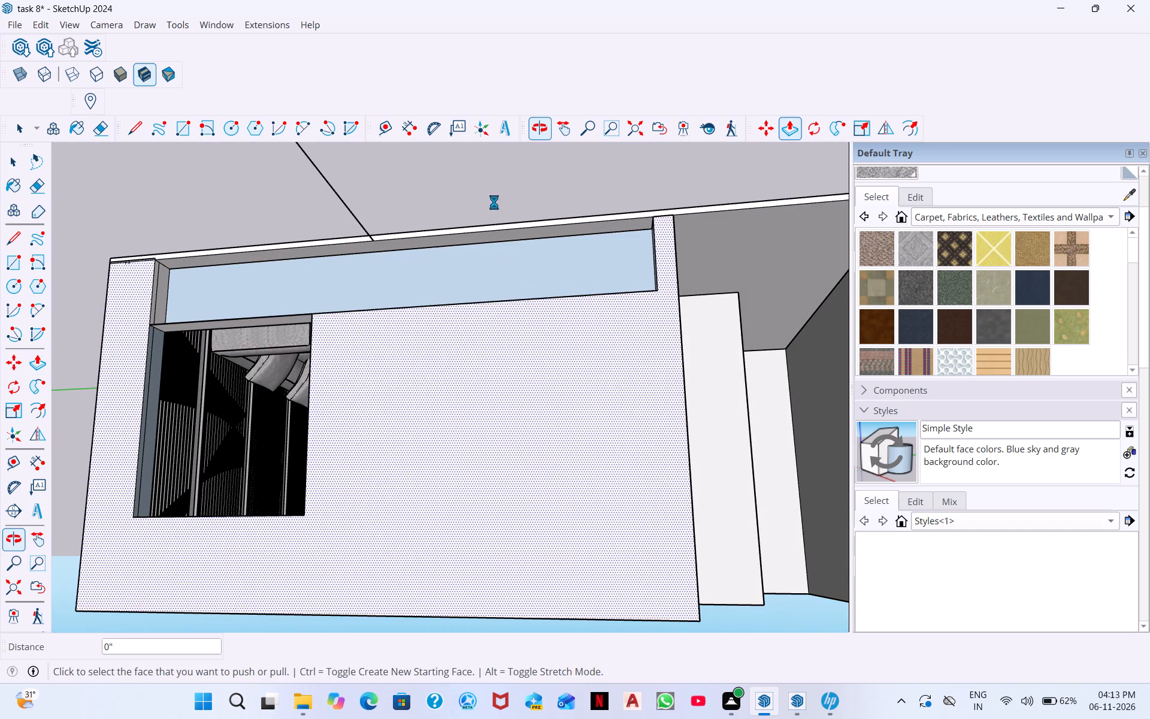
{"action": "middle_click_drag", "start_coordinate": [682, 373], "coordinate": [264, 380]}
{"action": "scroll", "coordinate": [214, 318], "scroll_direction": "up", "scroll_amount": 4}
{"action": "key", "text": "Escape"}
{"action": "middle_click_drag", "start_coordinate": [957, 376], "coordinate": [508, 524]}
{"action": "middle_click_drag", "start_coordinate": [508, 471], "coordinate": [534, 288]}
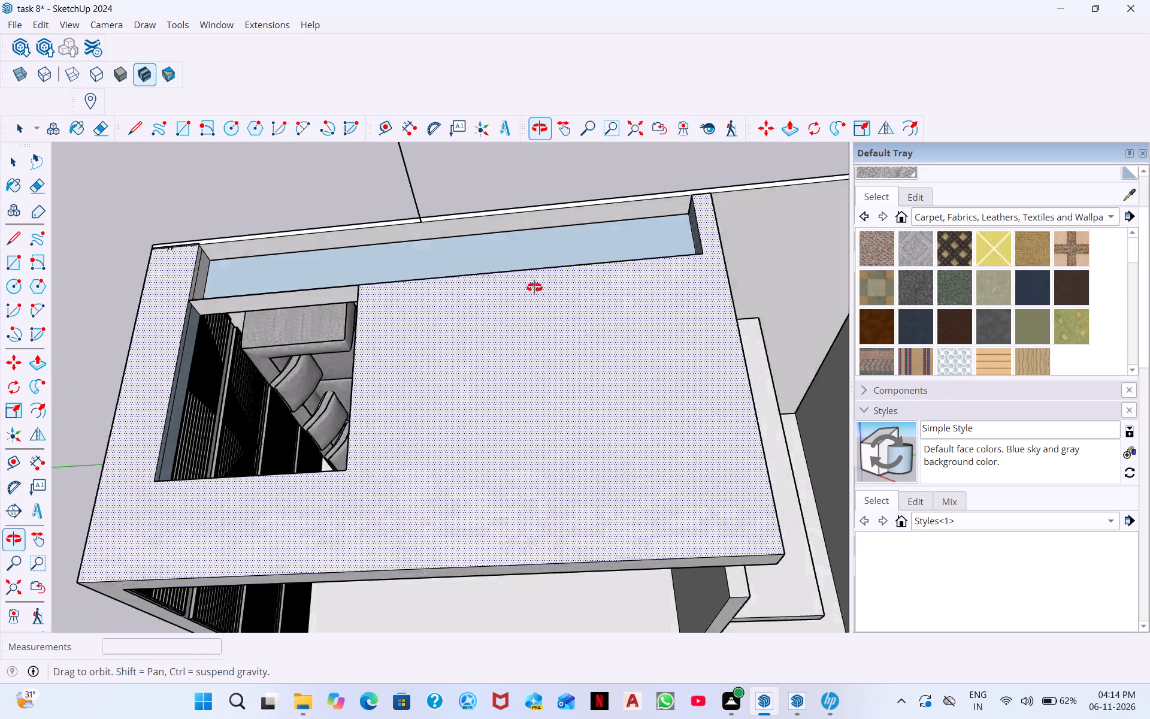
{"action": "middle_click_drag", "start_coordinate": [534, 288], "coordinate": [534, 285]}
{"action": "middle_click_drag", "start_coordinate": [529, 448], "coordinate": [582, 255]}
{"action": "middle_click_drag", "start_coordinate": [519, 457], "coordinate": [562, 258]}
{"action": "middle_click_drag", "start_coordinate": [575, 410], "coordinate": [632, 249]}
{"action": "middle_click_drag", "start_coordinate": [298, 617], "coordinate": [303, 613]}
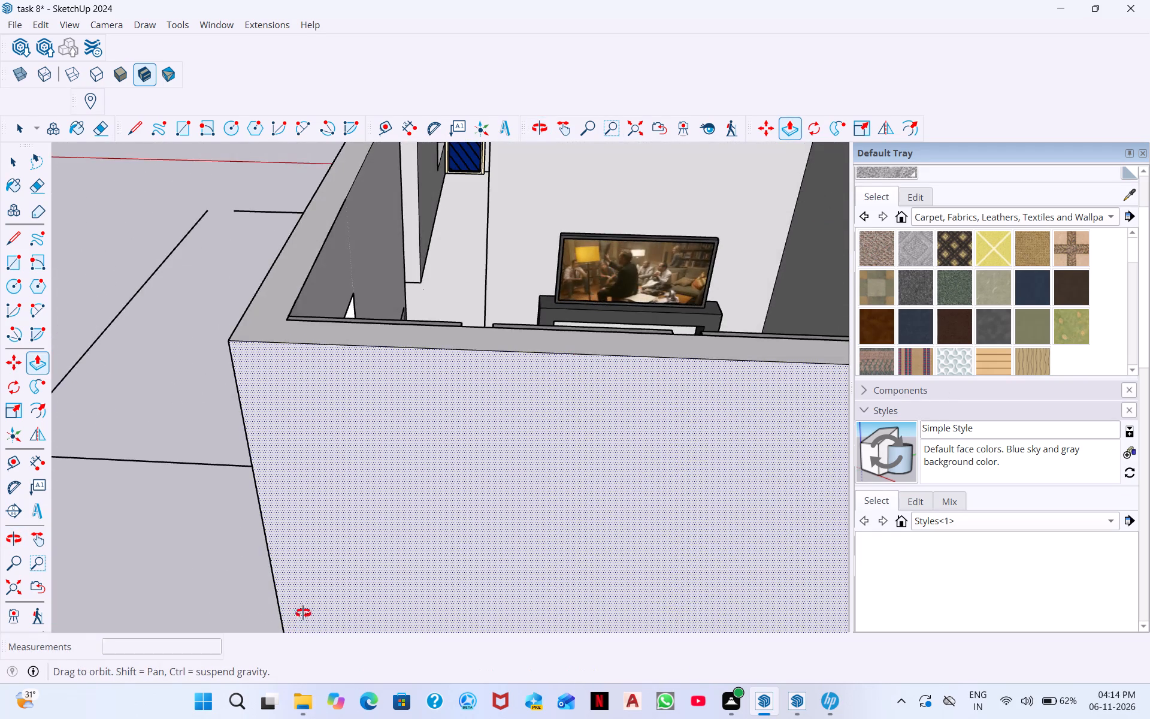
{"action": "middle_click_drag", "start_coordinate": [303, 613], "coordinate": [676, 425]}
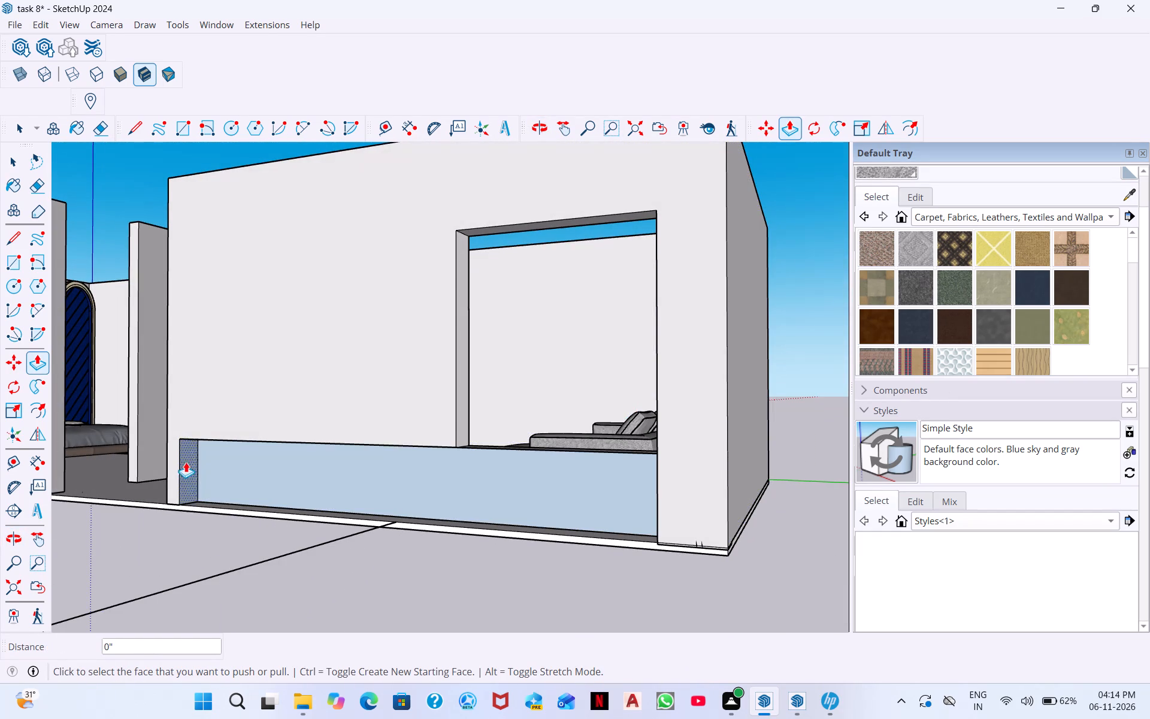
{"action": "left_click", "coordinate": [191, 461]}
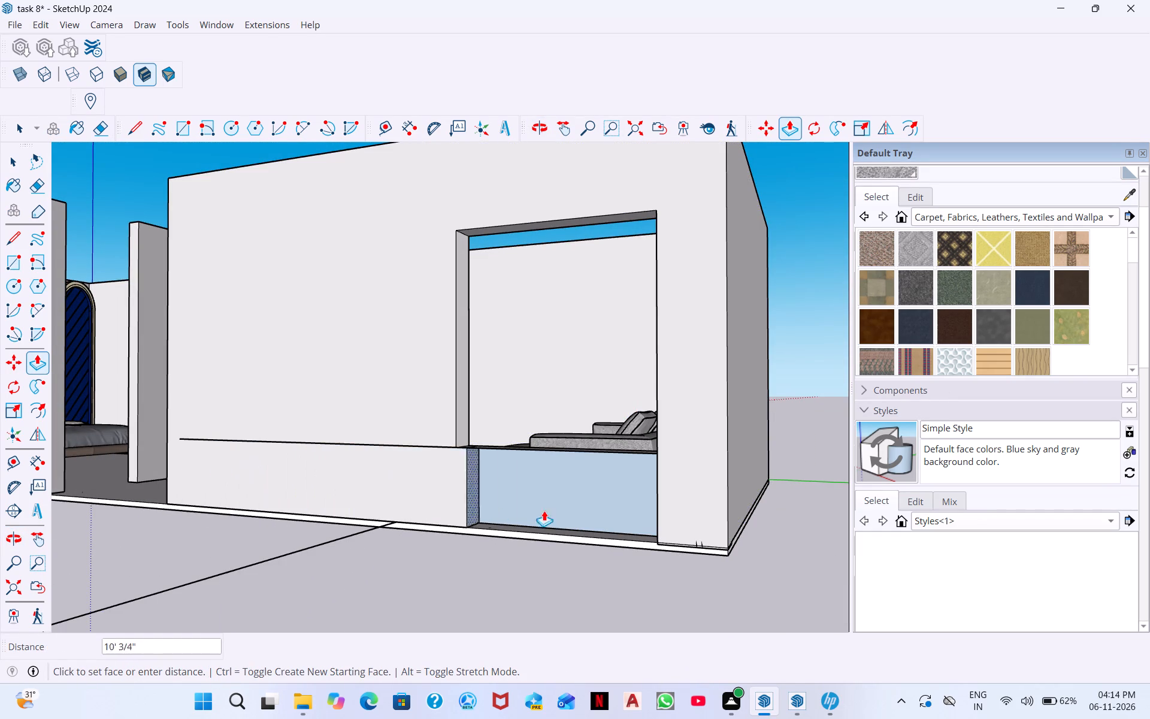
{"action": "left_click", "coordinate": [665, 523]}
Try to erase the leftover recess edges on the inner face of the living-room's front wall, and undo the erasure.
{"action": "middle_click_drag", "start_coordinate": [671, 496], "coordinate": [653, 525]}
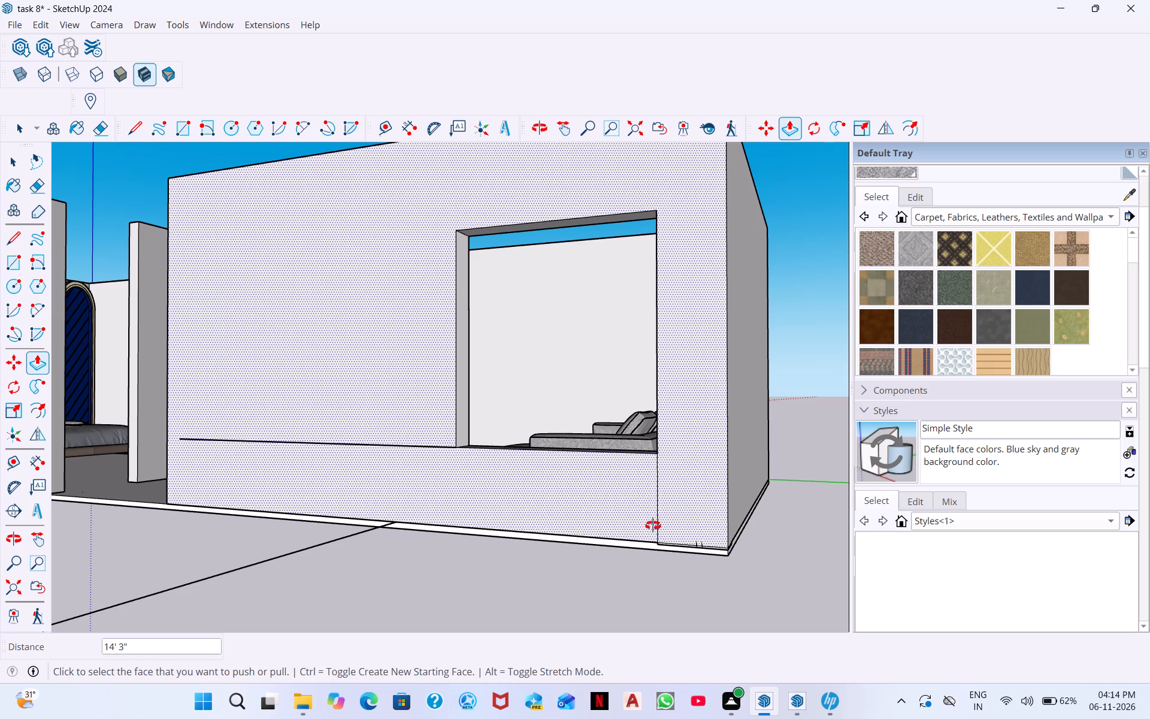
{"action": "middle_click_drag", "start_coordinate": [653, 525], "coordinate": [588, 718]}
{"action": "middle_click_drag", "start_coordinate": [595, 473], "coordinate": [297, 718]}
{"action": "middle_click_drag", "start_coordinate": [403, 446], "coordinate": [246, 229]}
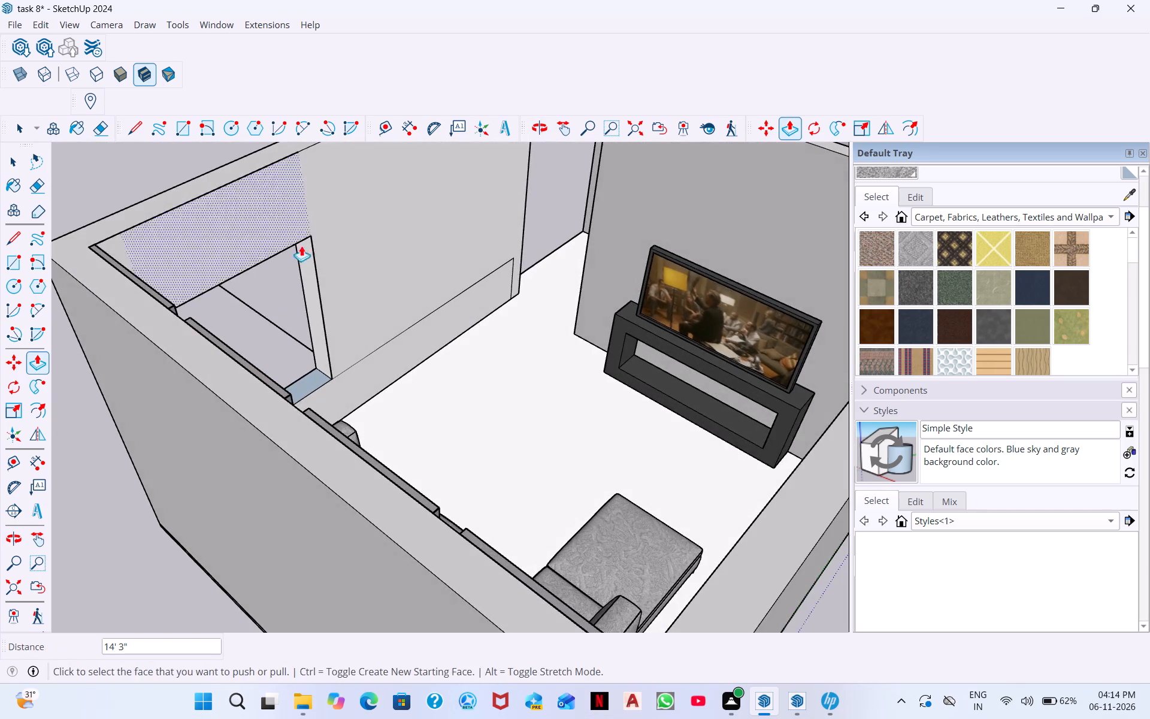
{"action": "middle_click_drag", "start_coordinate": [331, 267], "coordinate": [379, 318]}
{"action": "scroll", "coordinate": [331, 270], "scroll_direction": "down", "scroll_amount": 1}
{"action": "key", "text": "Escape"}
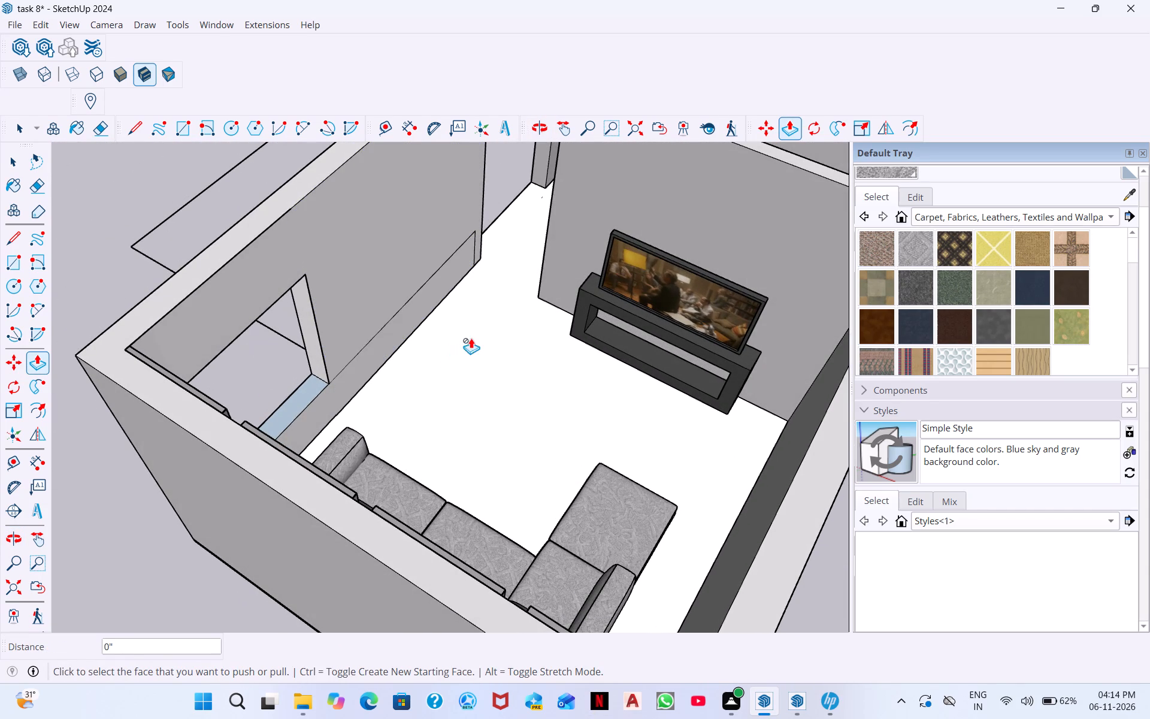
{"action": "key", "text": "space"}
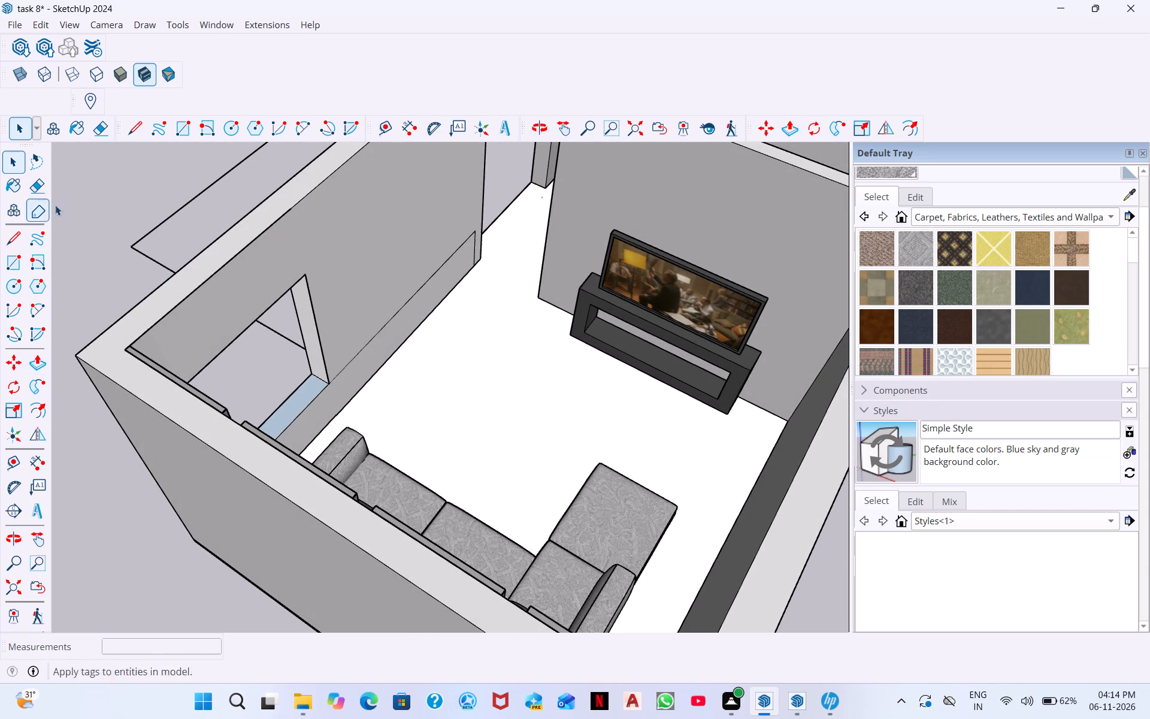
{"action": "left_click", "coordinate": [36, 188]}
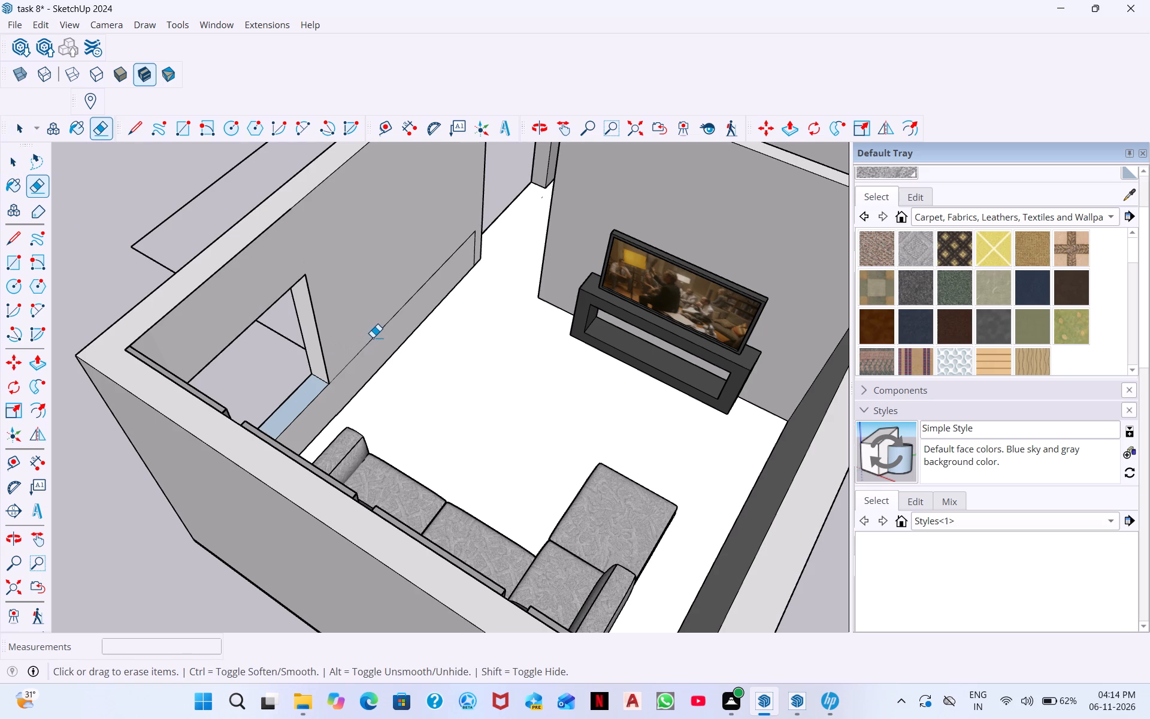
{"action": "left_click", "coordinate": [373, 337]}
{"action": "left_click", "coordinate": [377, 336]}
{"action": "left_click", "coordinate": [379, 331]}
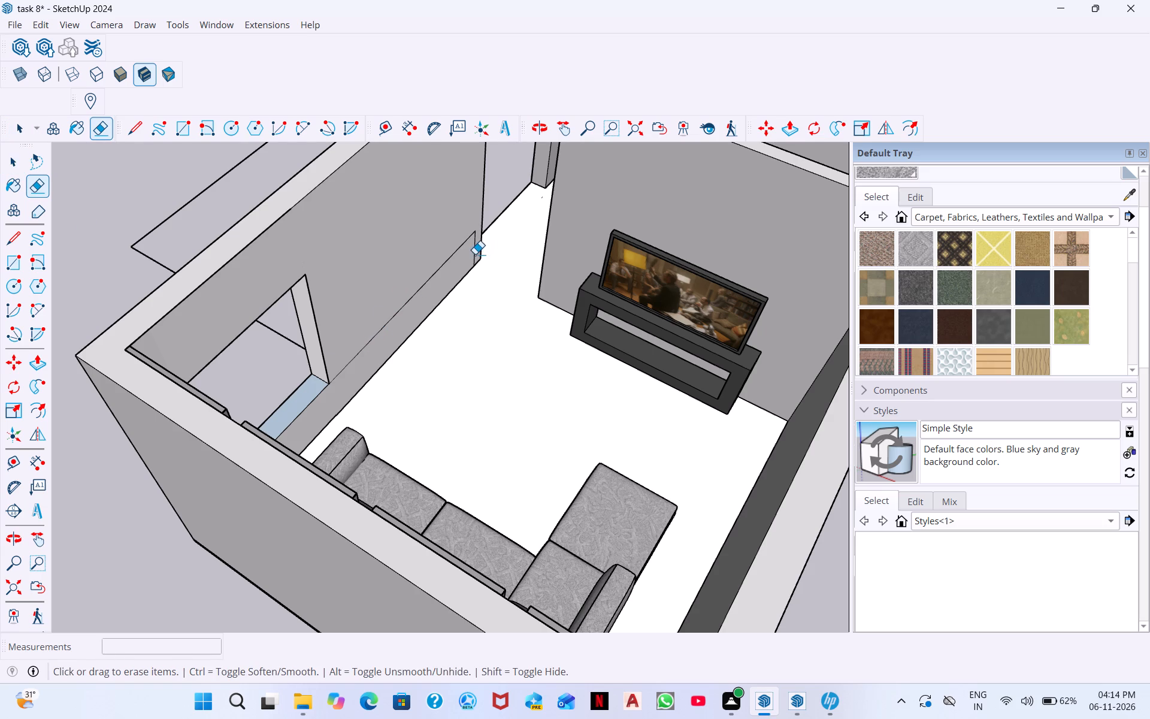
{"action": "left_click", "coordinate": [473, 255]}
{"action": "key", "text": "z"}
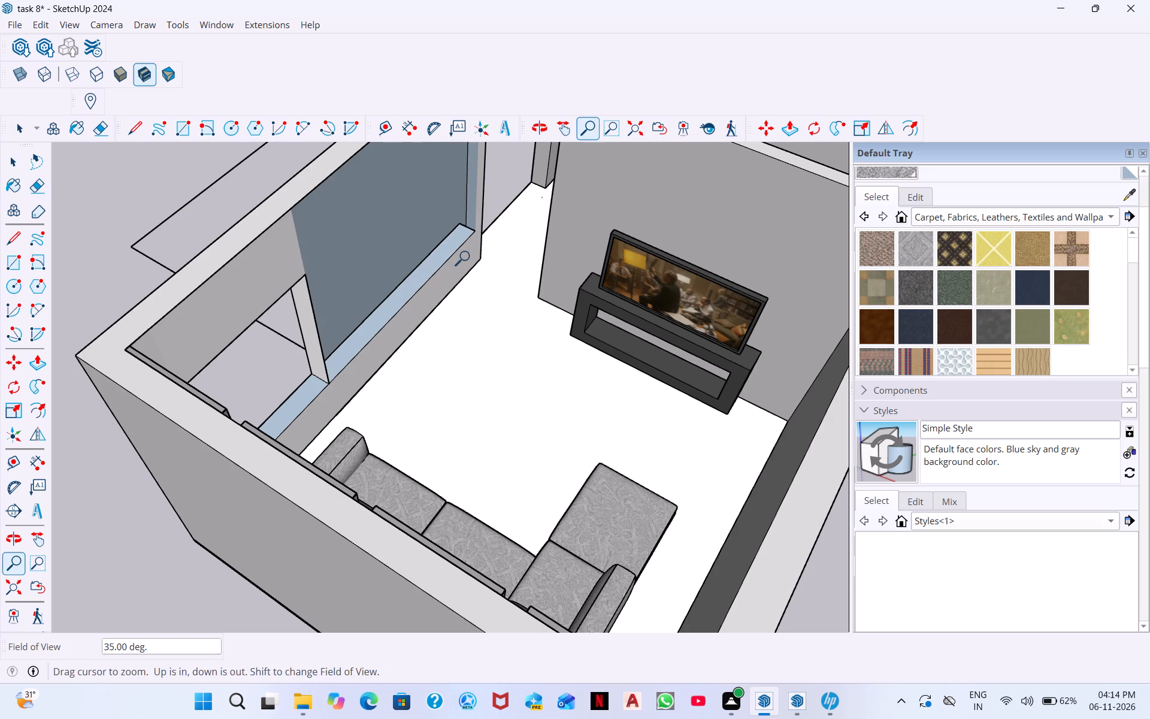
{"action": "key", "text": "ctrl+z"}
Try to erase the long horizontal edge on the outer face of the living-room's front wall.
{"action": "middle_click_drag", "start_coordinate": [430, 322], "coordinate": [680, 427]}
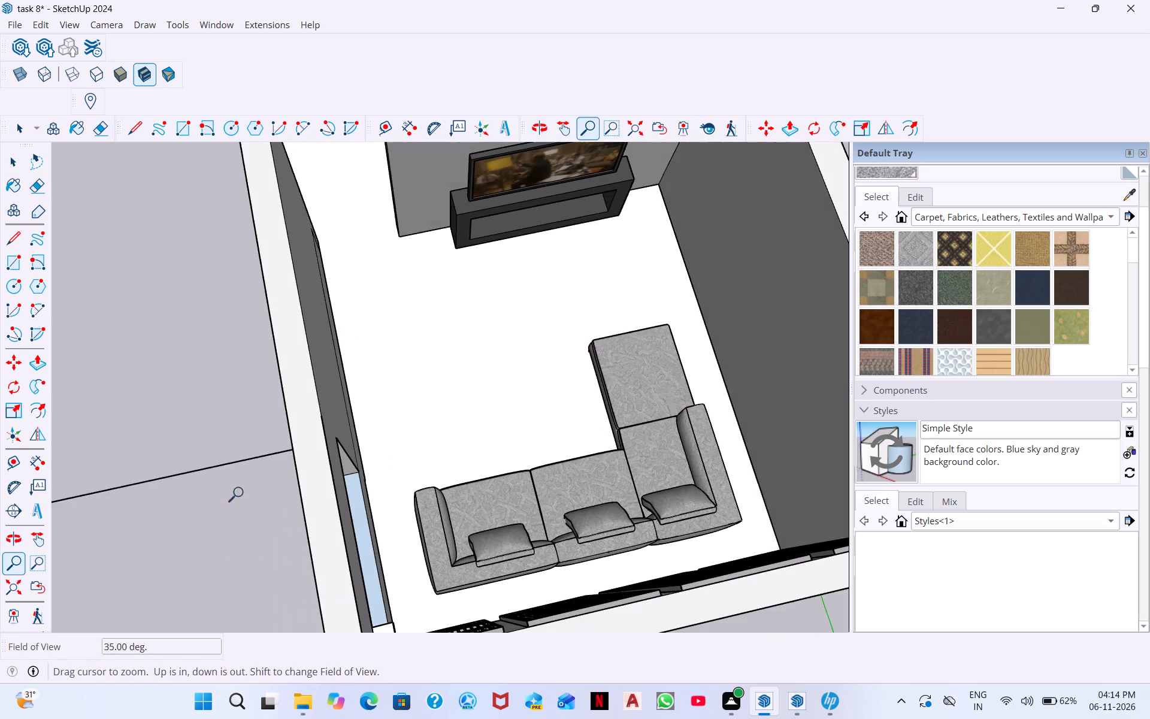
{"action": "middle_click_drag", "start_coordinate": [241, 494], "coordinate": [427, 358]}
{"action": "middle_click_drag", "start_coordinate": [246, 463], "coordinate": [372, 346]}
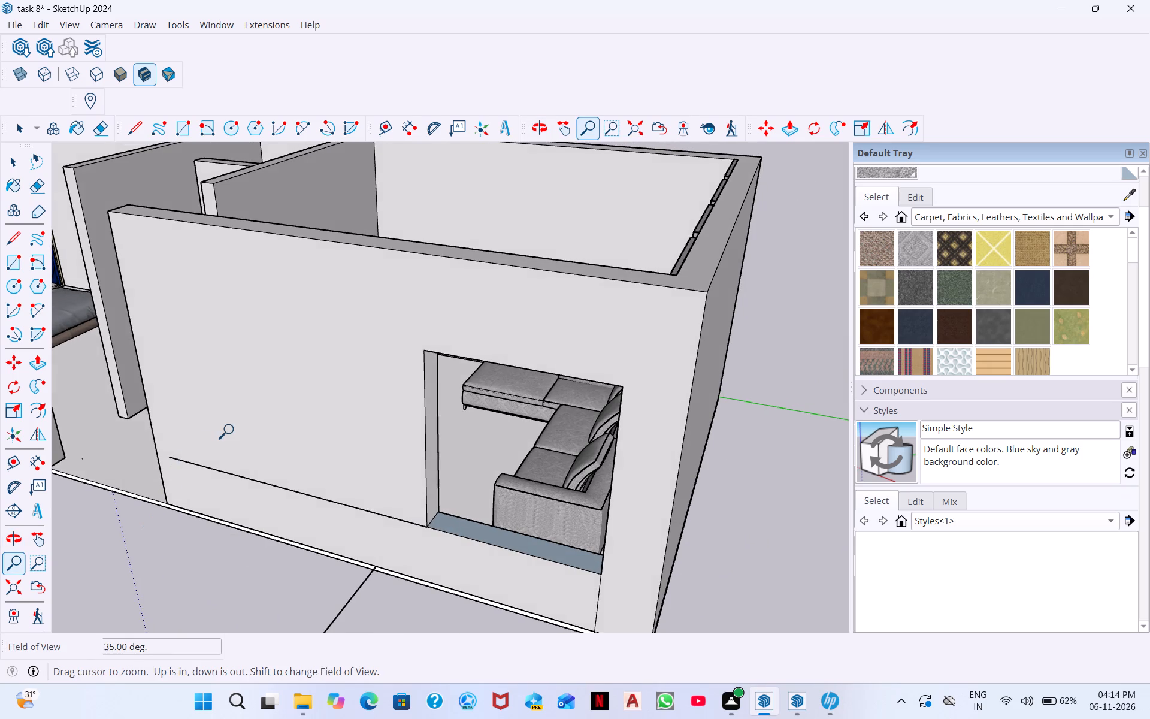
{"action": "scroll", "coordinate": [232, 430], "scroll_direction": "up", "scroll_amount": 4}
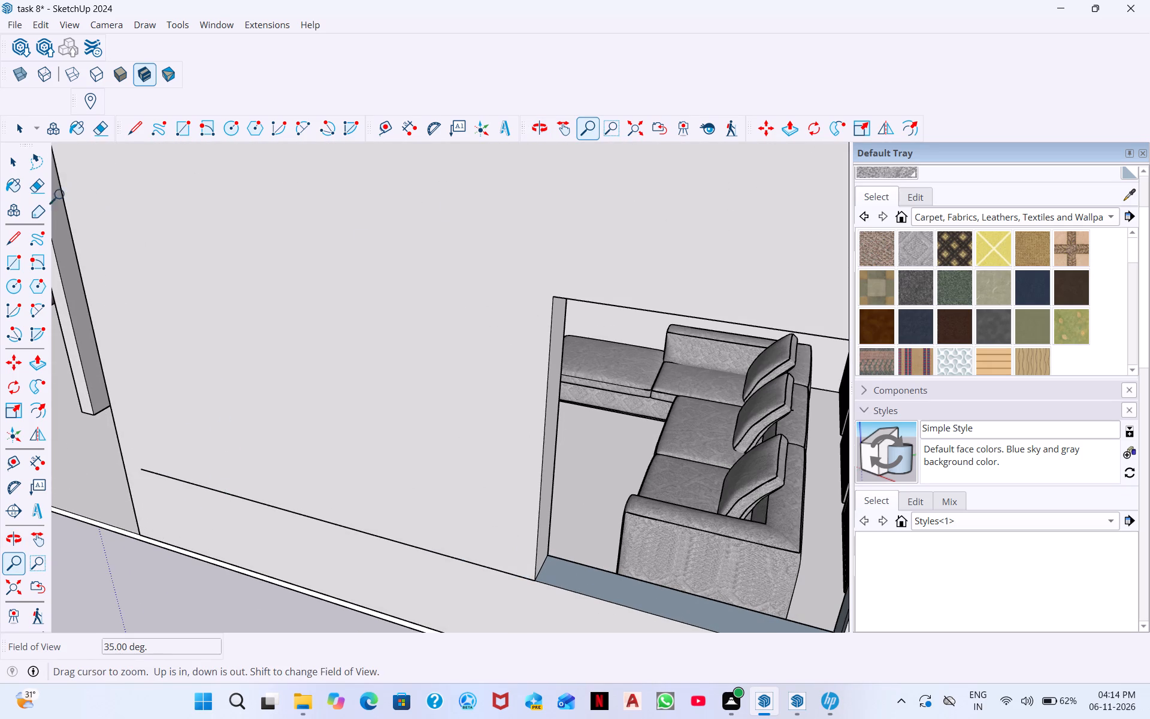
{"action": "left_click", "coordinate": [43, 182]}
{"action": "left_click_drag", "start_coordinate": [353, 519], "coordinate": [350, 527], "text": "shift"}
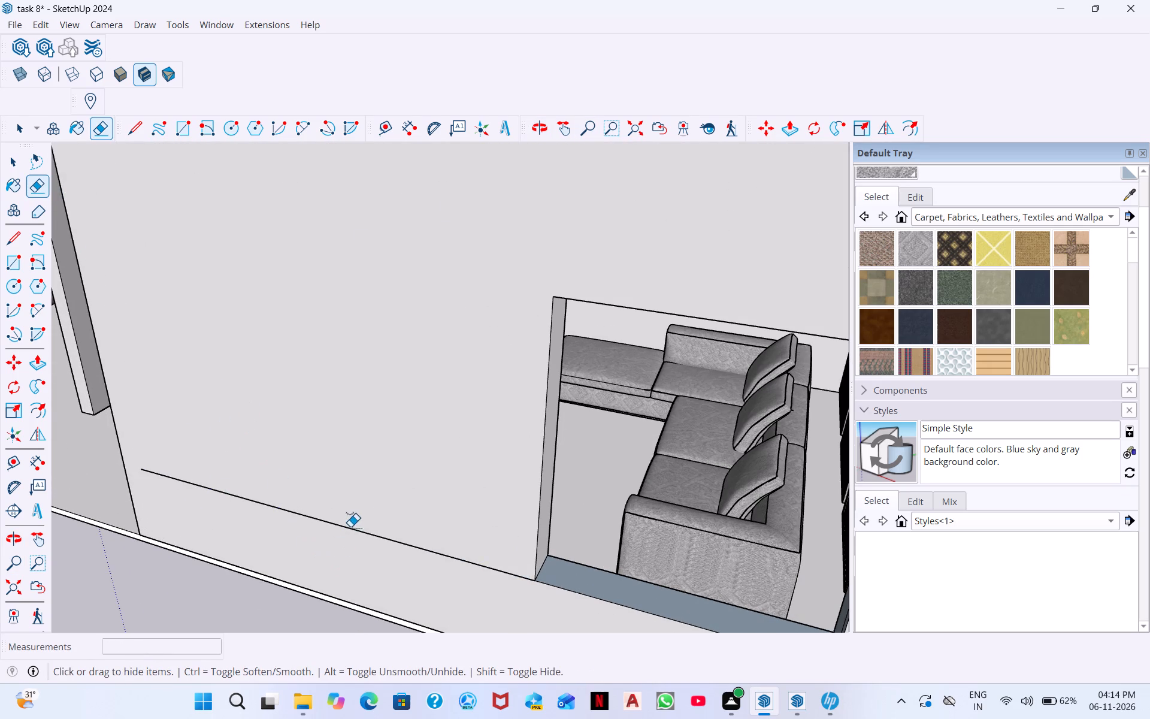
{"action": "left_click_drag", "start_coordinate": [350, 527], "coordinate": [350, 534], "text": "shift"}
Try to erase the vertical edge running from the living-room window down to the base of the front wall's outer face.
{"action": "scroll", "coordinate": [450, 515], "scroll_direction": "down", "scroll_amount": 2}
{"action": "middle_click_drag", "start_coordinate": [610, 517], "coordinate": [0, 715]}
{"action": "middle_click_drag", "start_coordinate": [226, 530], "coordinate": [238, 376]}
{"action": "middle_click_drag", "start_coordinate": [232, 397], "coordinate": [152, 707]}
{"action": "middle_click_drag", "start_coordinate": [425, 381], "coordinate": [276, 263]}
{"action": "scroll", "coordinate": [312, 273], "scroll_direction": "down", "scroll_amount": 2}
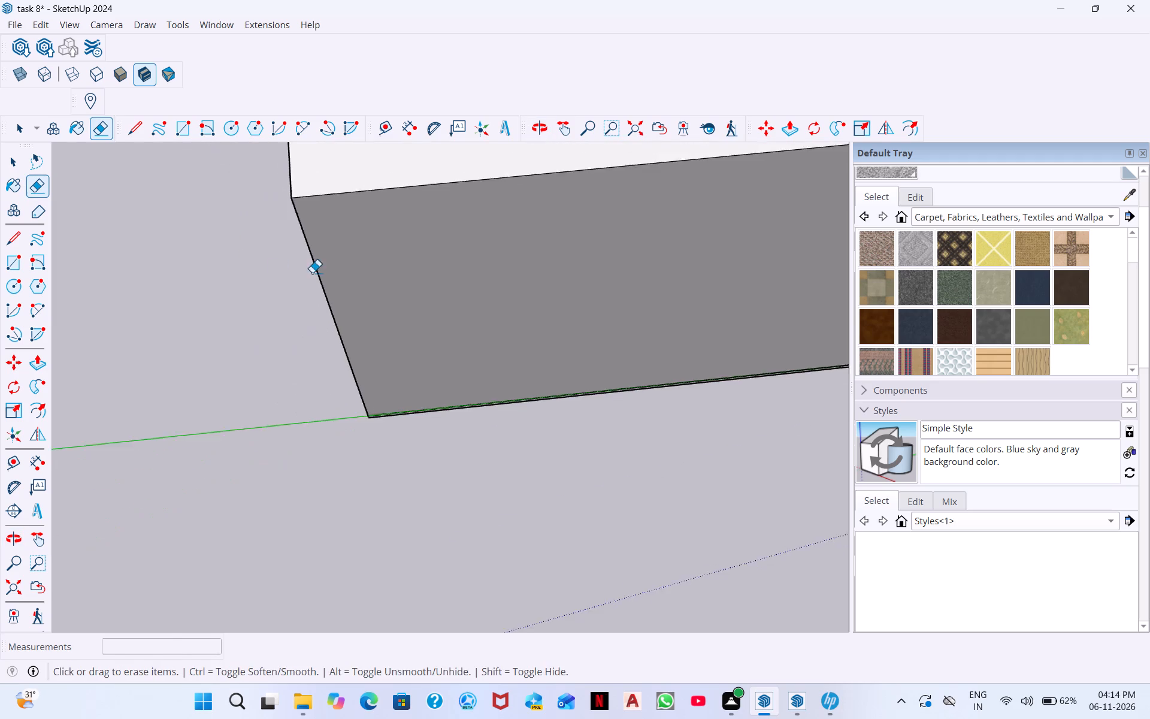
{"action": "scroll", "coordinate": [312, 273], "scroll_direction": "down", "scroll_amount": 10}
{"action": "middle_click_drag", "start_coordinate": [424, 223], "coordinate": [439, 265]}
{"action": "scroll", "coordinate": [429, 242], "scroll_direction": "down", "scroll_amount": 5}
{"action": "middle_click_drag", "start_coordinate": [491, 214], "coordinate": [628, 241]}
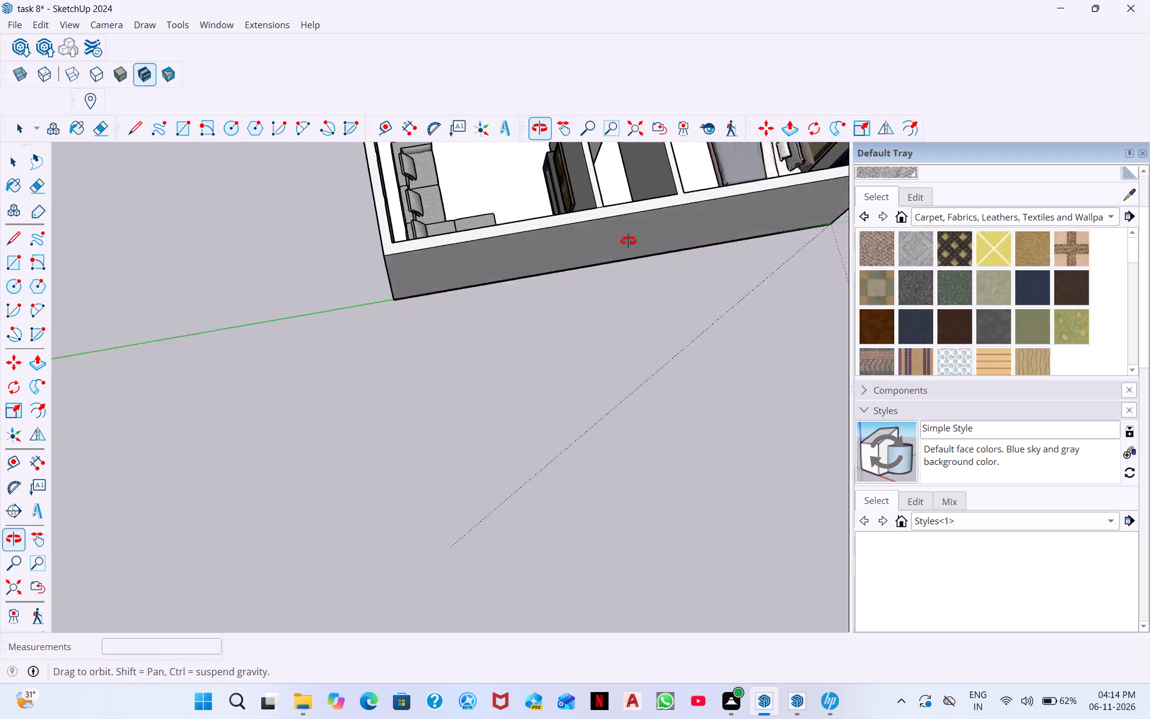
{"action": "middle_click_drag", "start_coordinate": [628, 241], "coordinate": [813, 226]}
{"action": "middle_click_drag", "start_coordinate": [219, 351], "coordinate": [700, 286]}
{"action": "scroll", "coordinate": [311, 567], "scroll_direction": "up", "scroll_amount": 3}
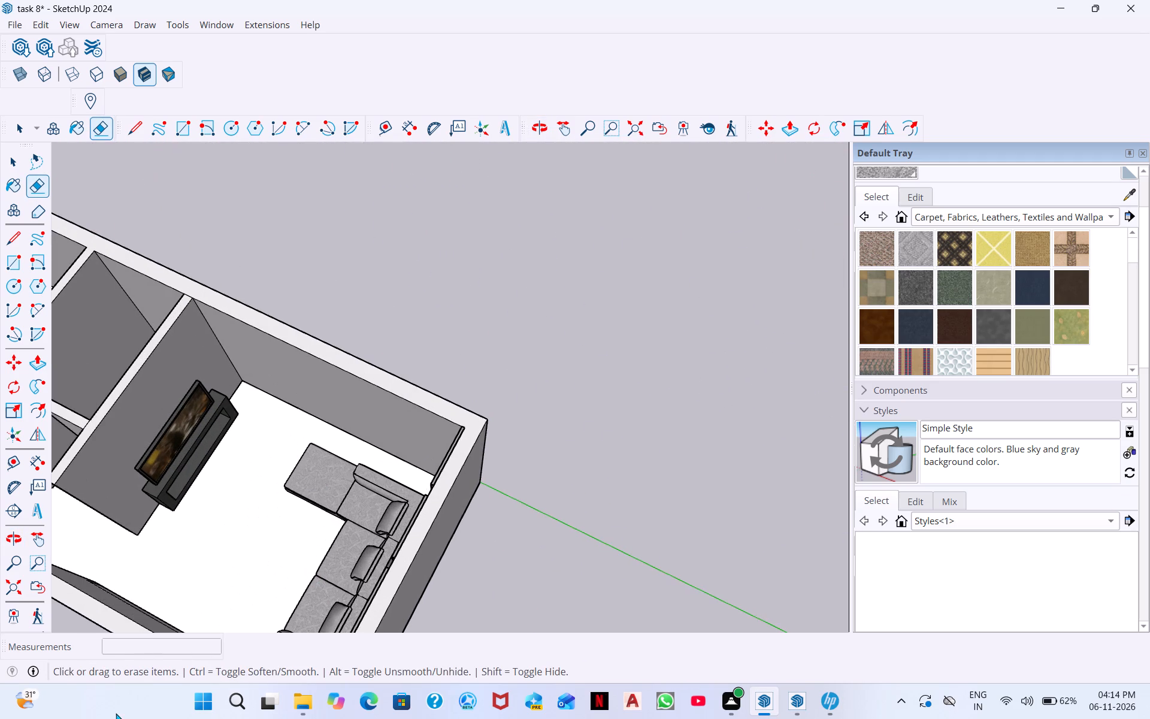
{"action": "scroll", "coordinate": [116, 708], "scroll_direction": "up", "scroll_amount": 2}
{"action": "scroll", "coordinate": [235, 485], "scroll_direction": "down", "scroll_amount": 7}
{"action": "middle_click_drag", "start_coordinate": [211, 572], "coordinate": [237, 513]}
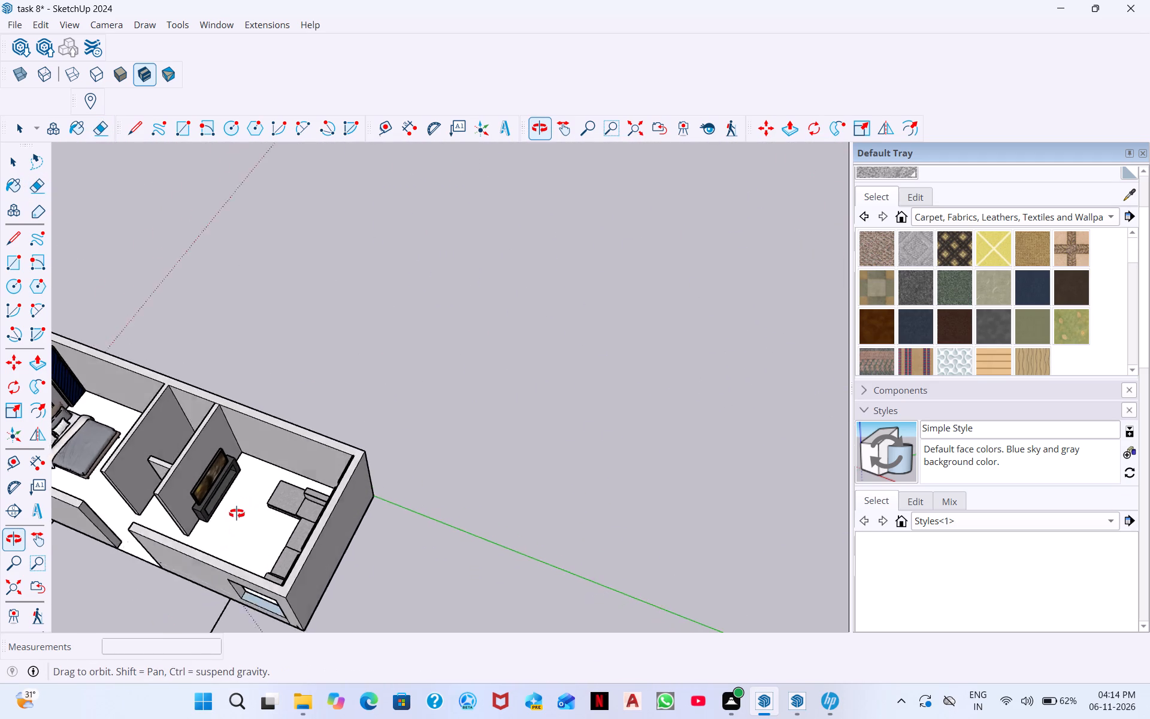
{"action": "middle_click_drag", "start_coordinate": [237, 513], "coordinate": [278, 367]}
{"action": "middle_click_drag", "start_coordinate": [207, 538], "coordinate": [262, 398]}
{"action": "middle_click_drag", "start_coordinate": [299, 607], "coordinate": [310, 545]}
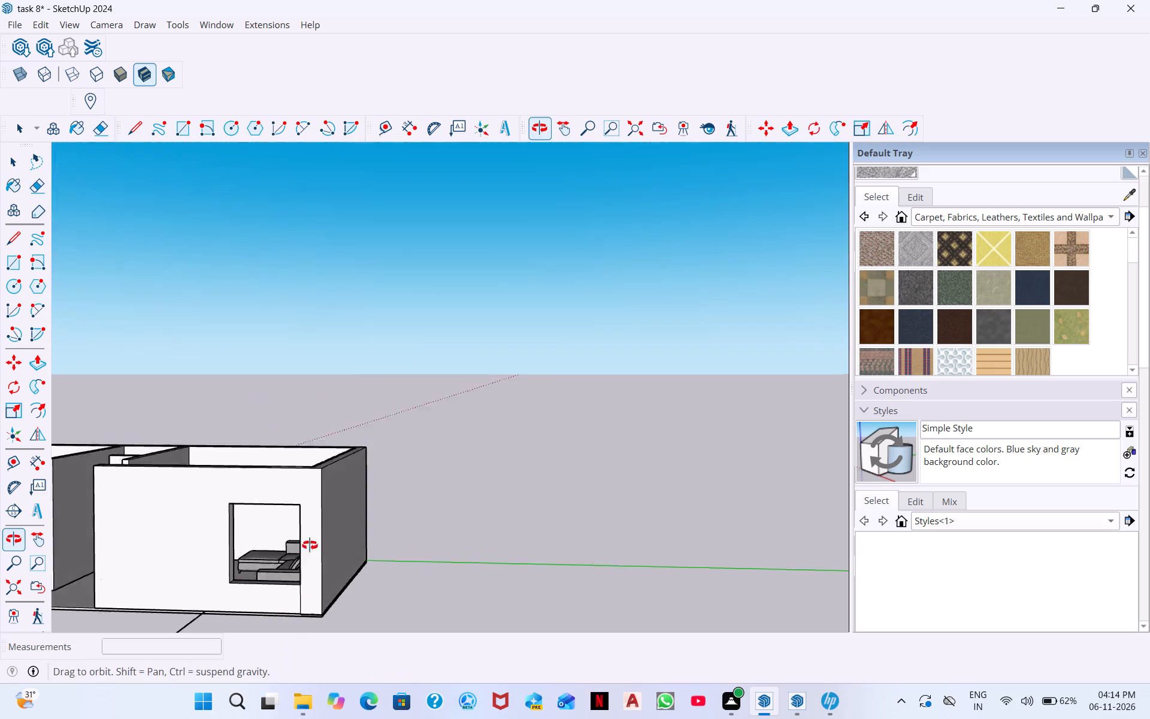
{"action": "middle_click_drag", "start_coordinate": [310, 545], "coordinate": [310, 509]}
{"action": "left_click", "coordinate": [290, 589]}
Examine the base at the living-room's outer corner up close, and the window wall from above.
{"action": "scroll", "coordinate": [307, 542], "scroll_direction": "down", "scroll_amount": 1}
{"action": "middle_click_drag", "start_coordinate": [307, 542], "coordinate": [89, 718]}
{"action": "middle_click", "coordinate": [470, 449]}
{"action": "scroll", "coordinate": [299, 545], "scroll_direction": "up", "scroll_amount": 5}
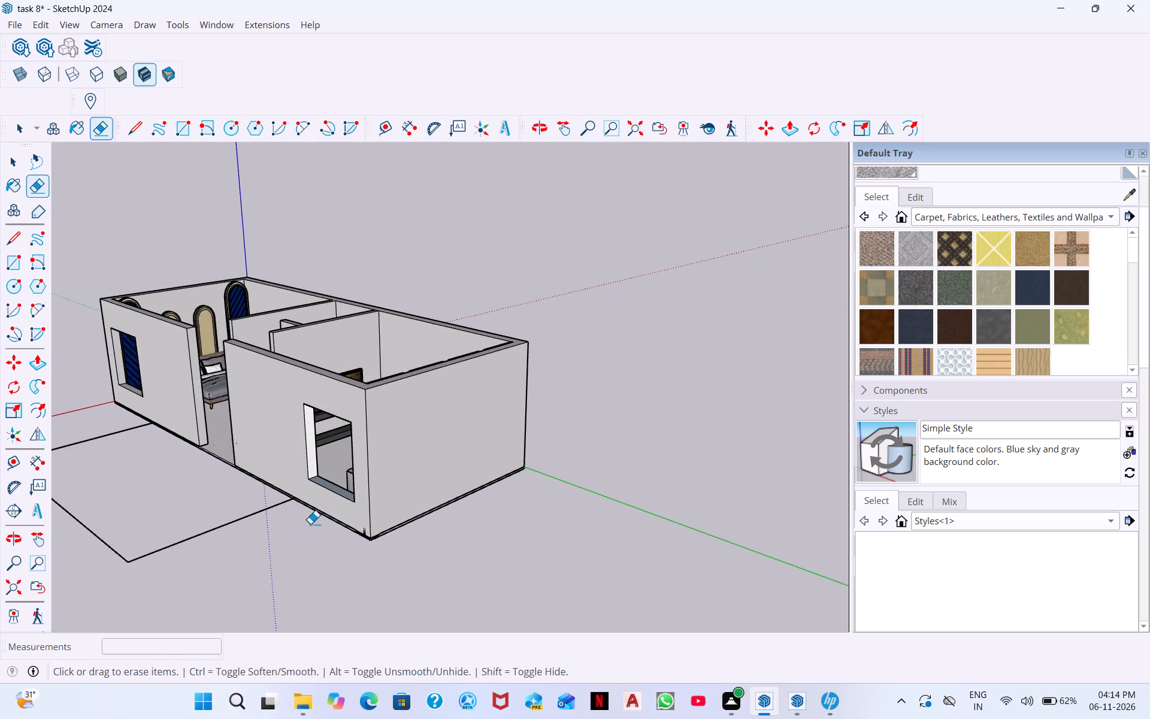
{"action": "scroll", "coordinate": [310, 524], "scroll_direction": "up", "scroll_amount": 10}
{"action": "scroll", "coordinate": [397, 611], "scroll_direction": "up", "scroll_amount": 16}
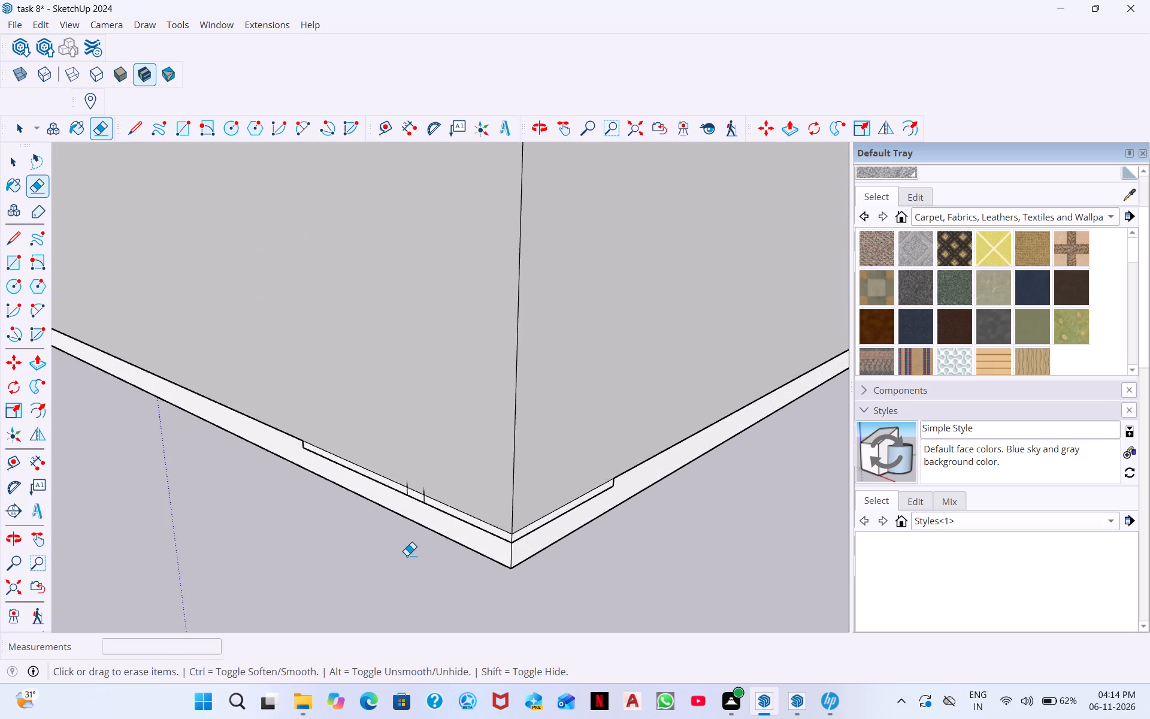
{"action": "scroll", "coordinate": [407, 555], "scroll_direction": "up", "scroll_amount": 17}
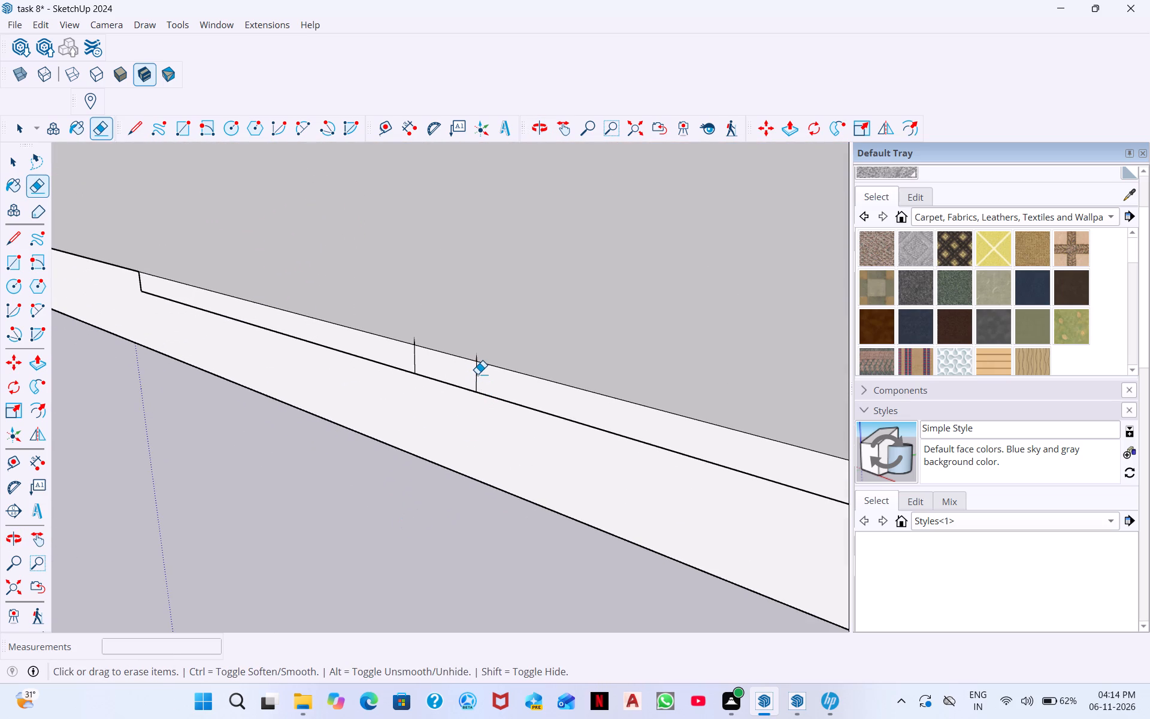
{"action": "scroll", "coordinate": [367, 379], "scroll_direction": "down", "scroll_amount": 11}
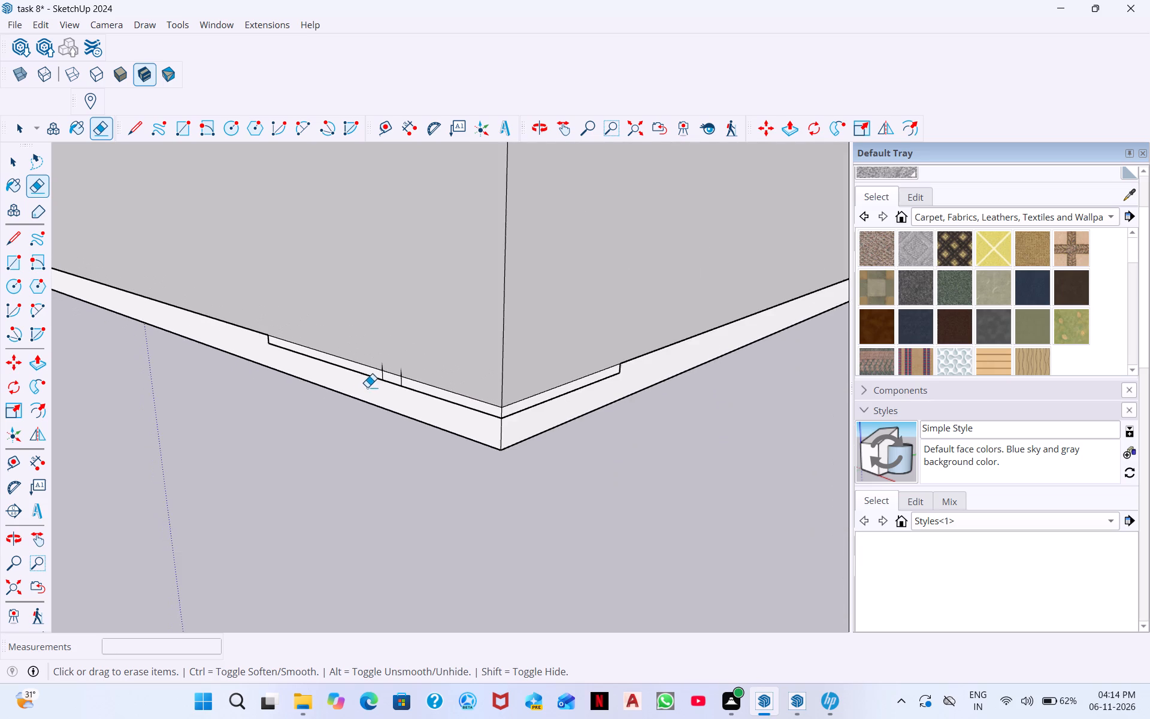
{"action": "scroll", "coordinate": [344, 404], "scroll_direction": "down", "scroll_amount": 20}
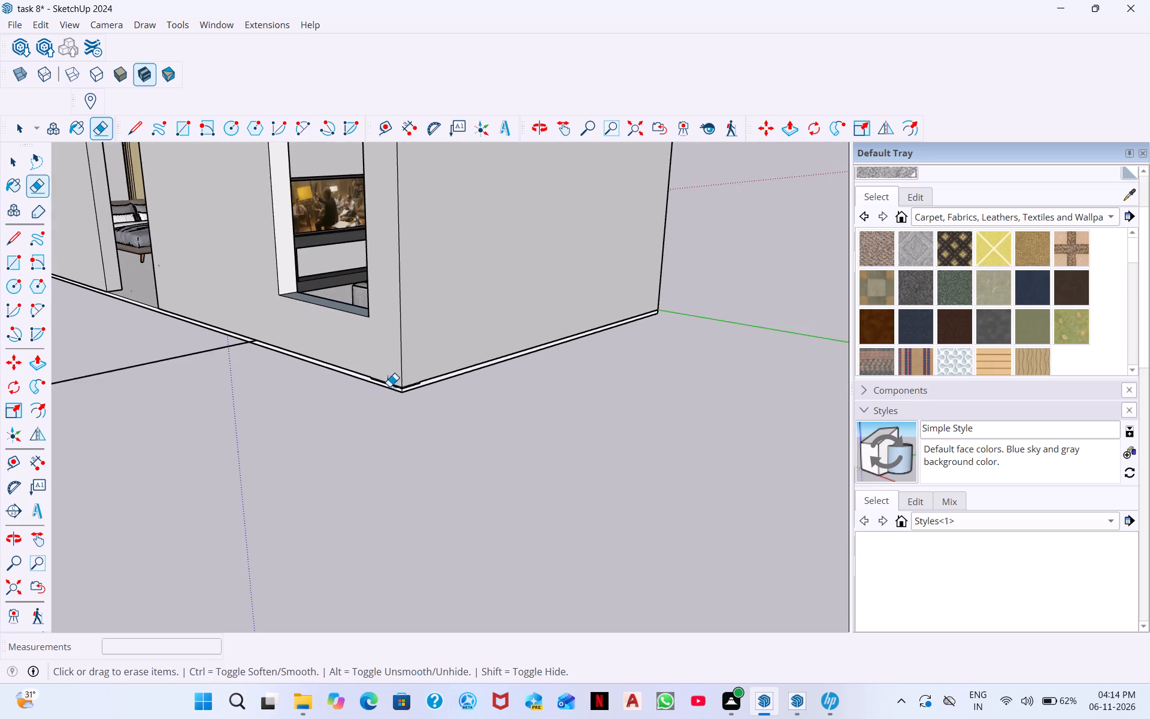
{"action": "scroll", "coordinate": [389, 386], "scroll_direction": "down", "scroll_amount": 3}
{"action": "middle_click_drag", "start_coordinate": [334, 394], "coordinate": [205, 677]}
{"action": "middle_click_drag", "start_coordinate": [384, 461], "coordinate": [50, 596]}
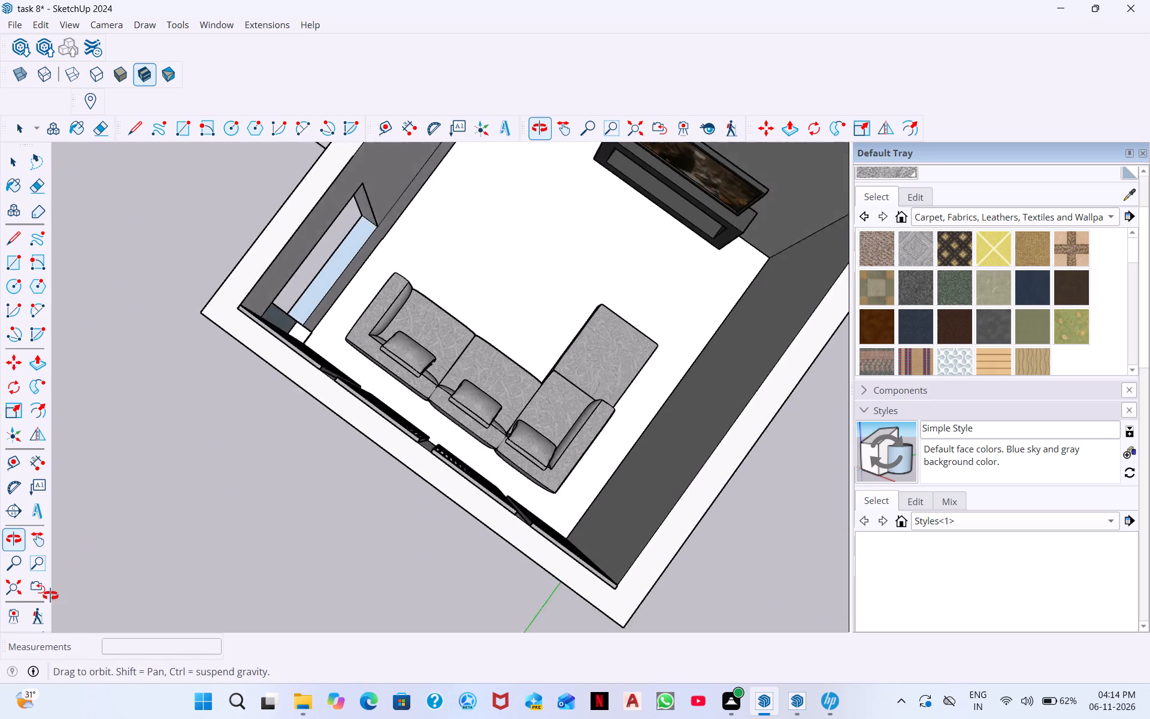
{"action": "middle_click_drag", "start_coordinate": [50, 596], "coordinate": [161, 458]}
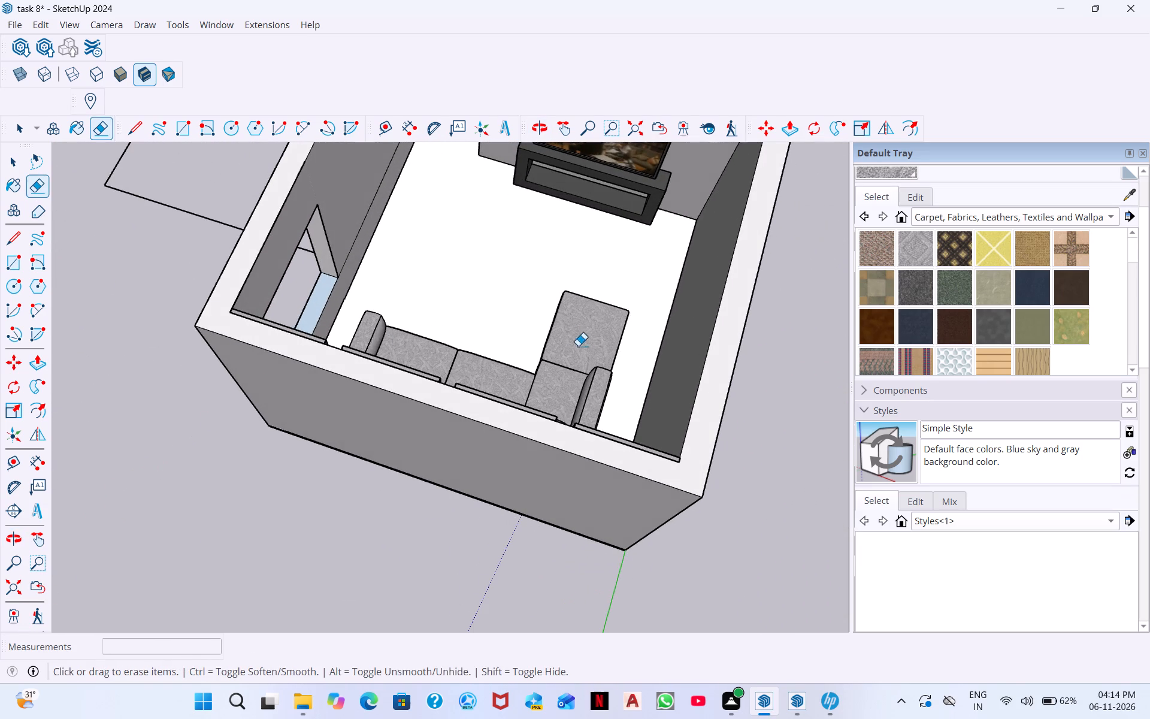
{"action": "middle_click_drag", "start_coordinate": [571, 355], "coordinate": [619, 306]}
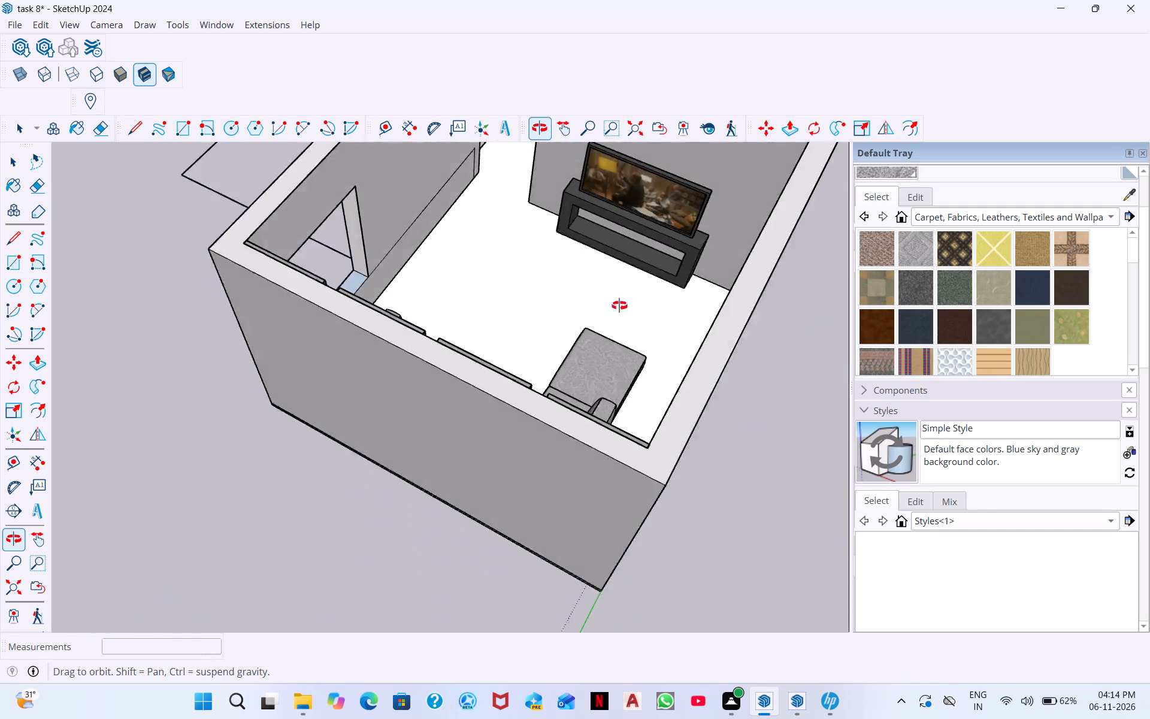
{"action": "middle_click_drag", "start_coordinate": [619, 306], "coordinate": [859, 255]}
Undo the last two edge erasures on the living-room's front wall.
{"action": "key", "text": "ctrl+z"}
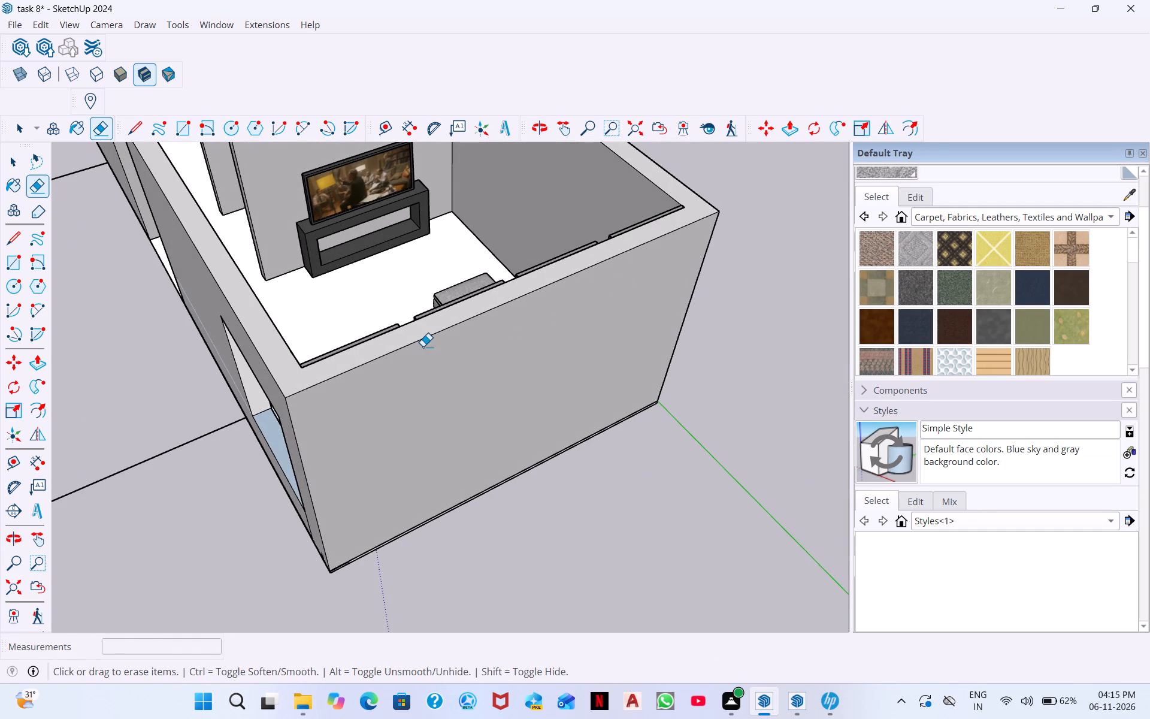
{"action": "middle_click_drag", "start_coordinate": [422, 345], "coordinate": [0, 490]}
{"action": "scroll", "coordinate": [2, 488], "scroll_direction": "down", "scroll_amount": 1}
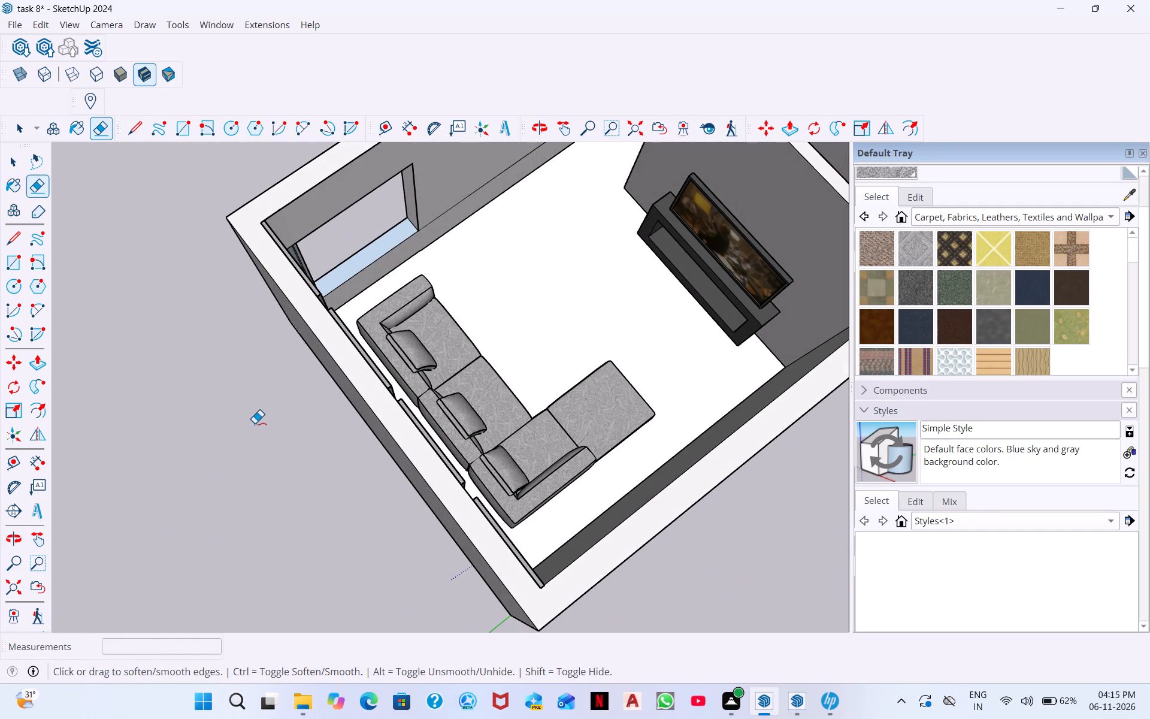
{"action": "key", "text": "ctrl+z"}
Push/pull the bottom face of the narrow gap between the living-room window and the corner up about 9' to fill it.
{"action": "middle_click_drag", "start_coordinate": [423, 361], "coordinate": [155, 321]}
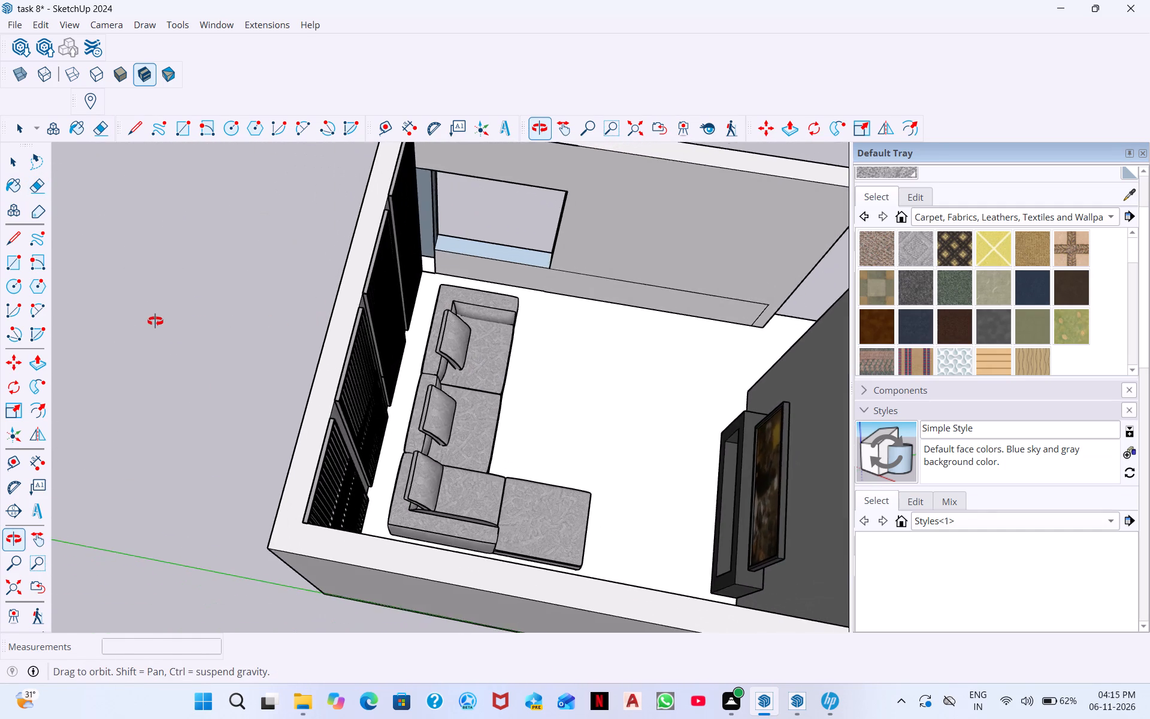
{"action": "middle_click_drag", "start_coordinate": [155, 321], "coordinate": [163, 319]}
{"action": "scroll", "coordinate": [375, 294], "scroll_direction": "up", "scroll_amount": 5}
{"action": "scroll", "coordinate": [437, 253], "scroll_direction": "up", "scroll_amount": 1}
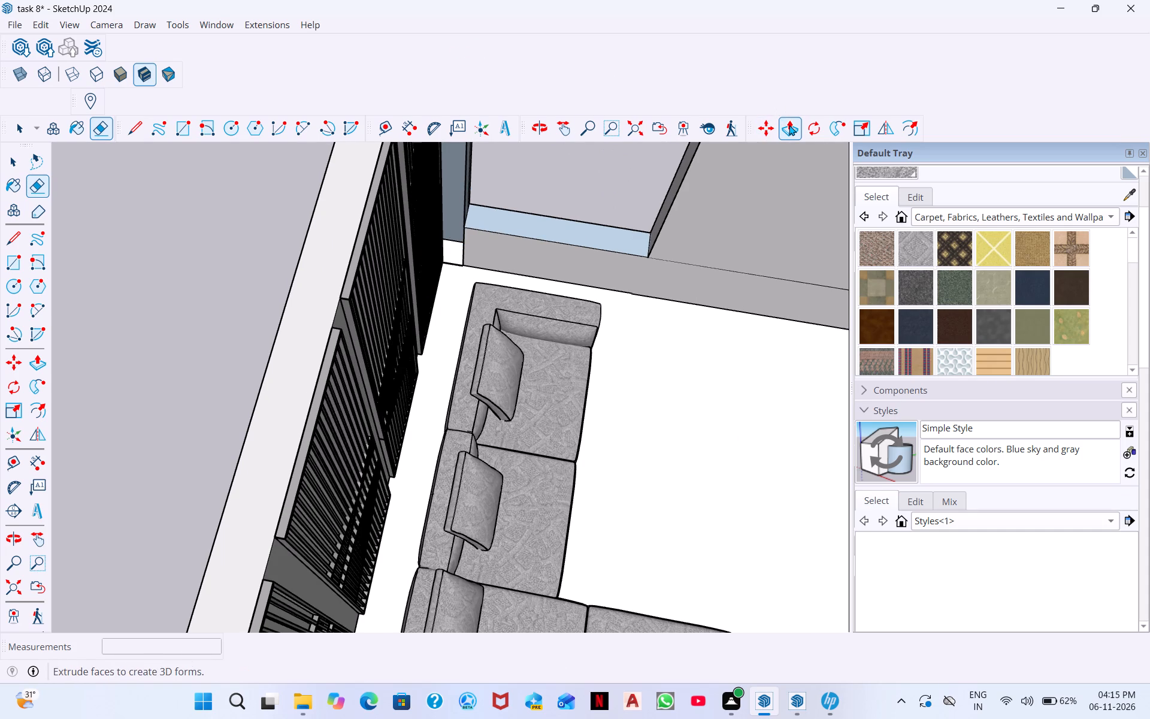
{"action": "left_click", "coordinate": [789, 125]}
{"action": "left_click", "coordinate": [451, 252]}
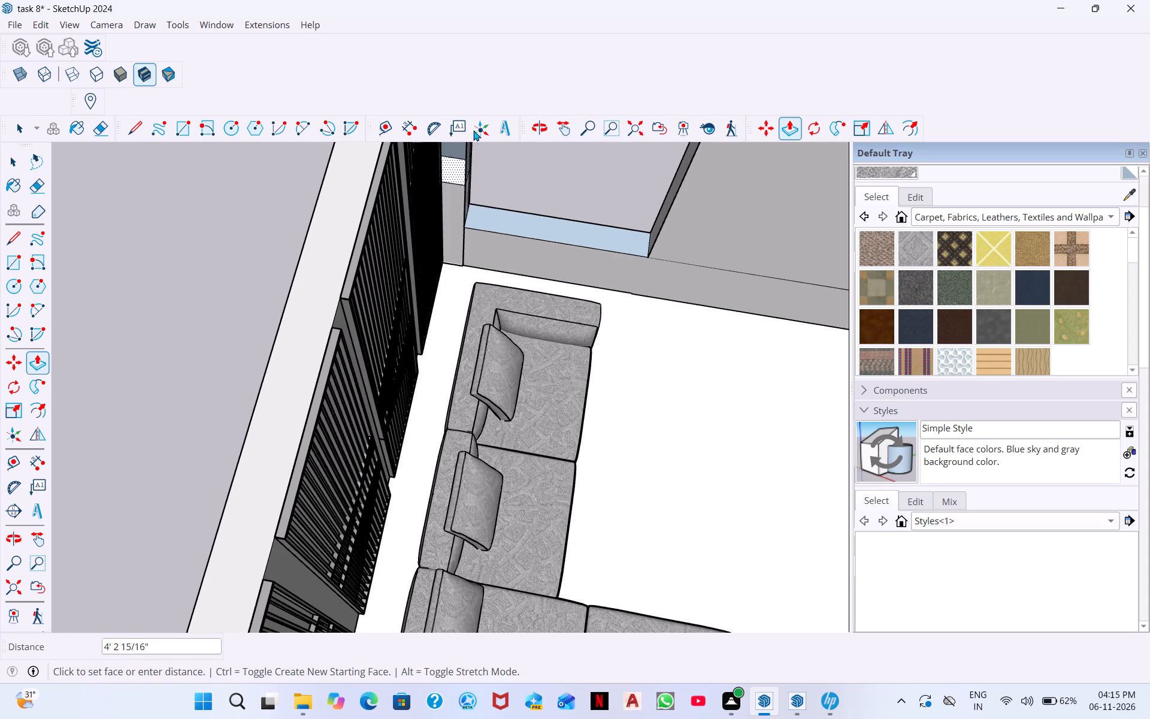
{"action": "scroll", "coordinate": [479, 117], "scroll_direction": "down", "scroll_amount": 3}
{"action": "middle_click_drag", "start_coordinate": [511, 173], "coordinate": [532, 281]}
{"action": "scroll", "coordinate": [511, 173], "scroll_direction": "down", "scroll_amount": 1}
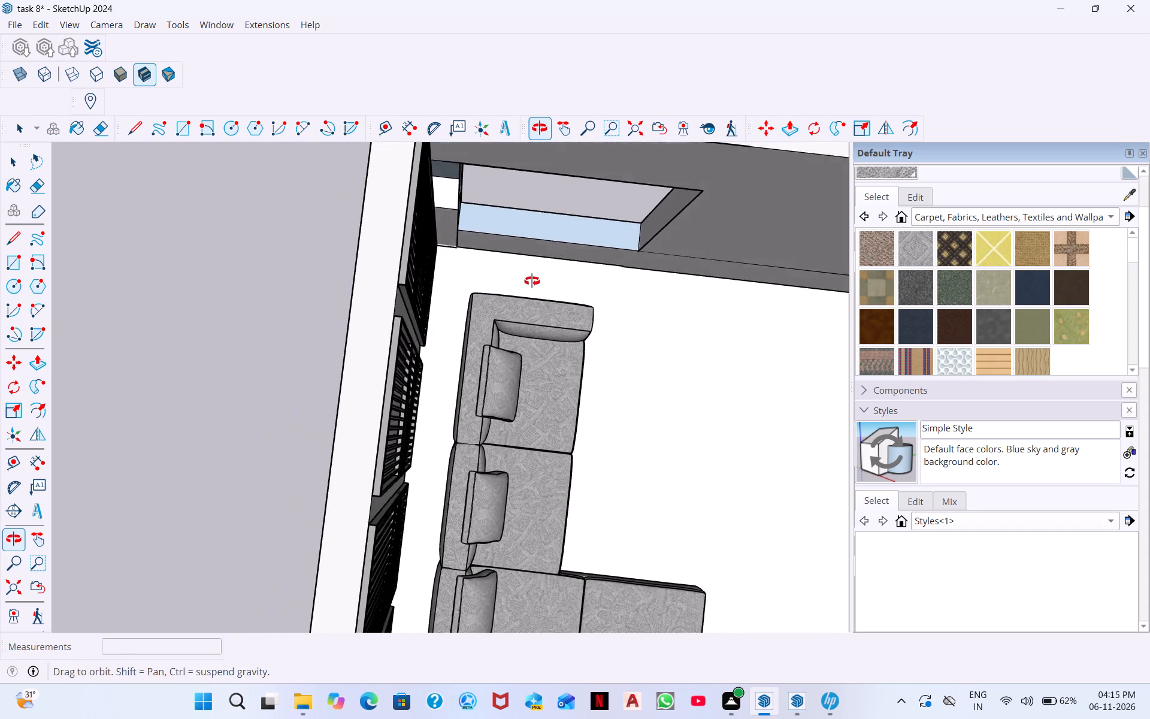
{"action": "middle_click_drag", "start_coordinate": [532, 281], "coordinate": [507, 283]}
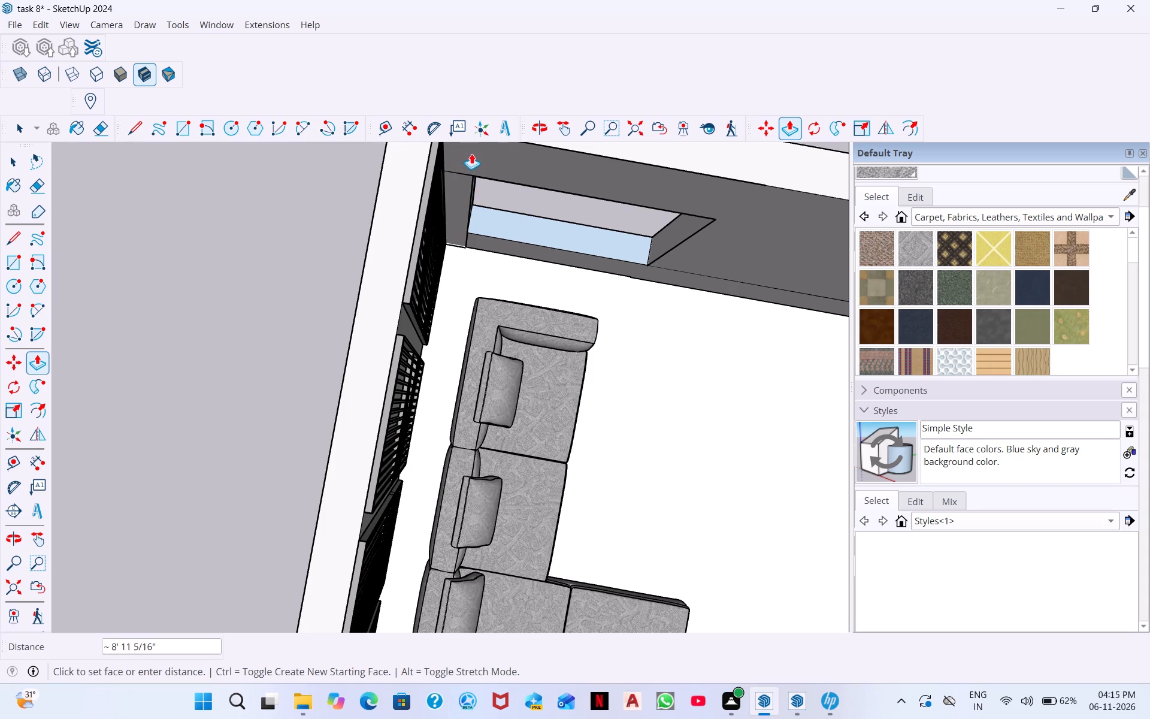
{"action": "left_click", "coordinate": [474, 152]}
Erase the two vertical edges on the outer face of the filled strip between the living-room window and the corner.
{"action": "middle_click_drag", "start_coordinate": [503, 238], "coordinate": [641, 422]}
{"action": "middle_click_drag", "start_coordinate": [568, 285], "coordinate": [535, 309]}
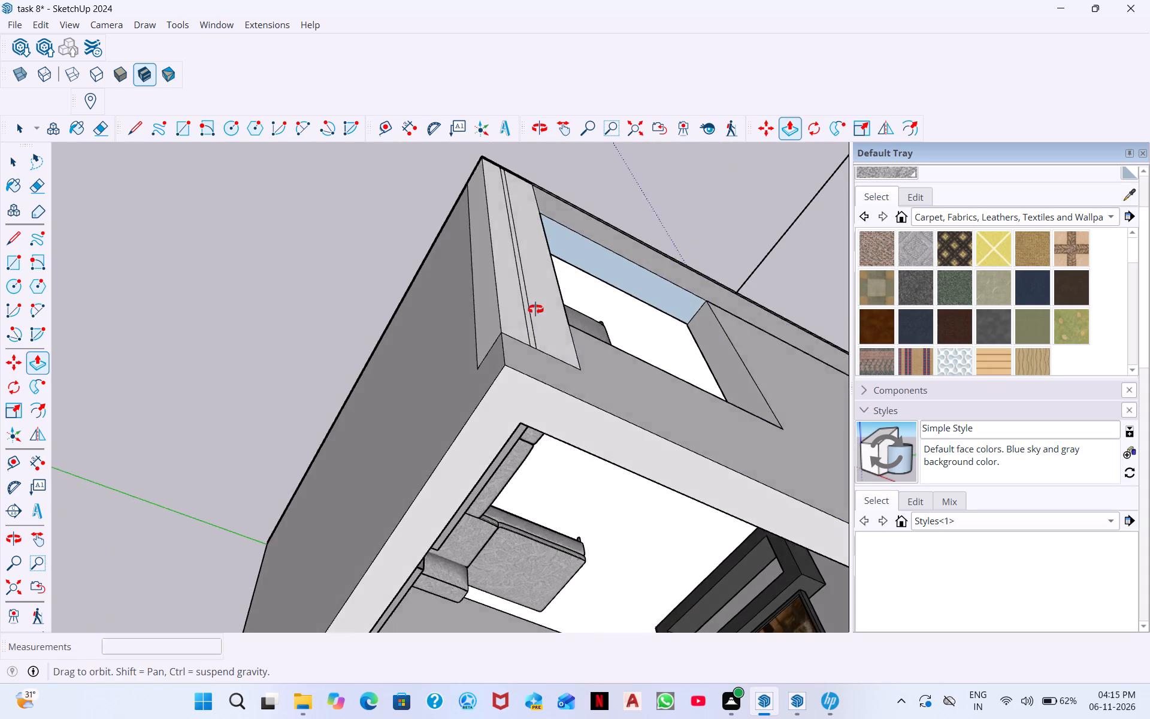
{"action": "middle_click_drag", "start_coordinate": [535, 309], "coordinate": [459, 487]}
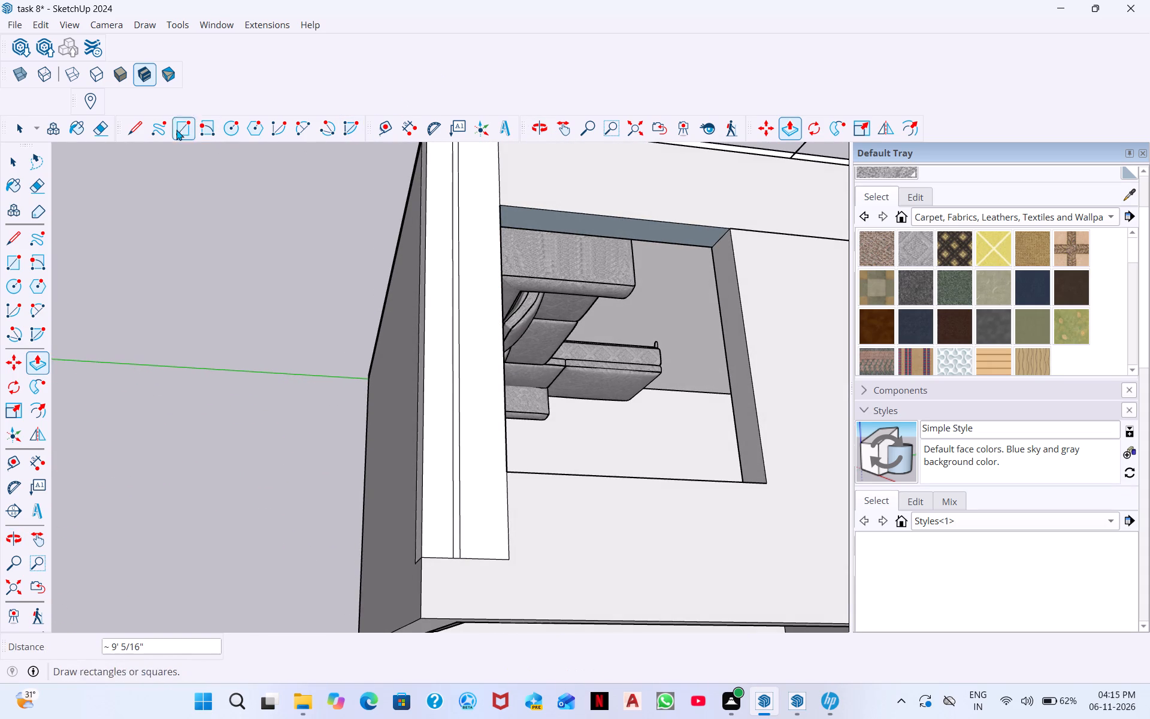
{"action": "left_click", "coordinate": [89, 134]}
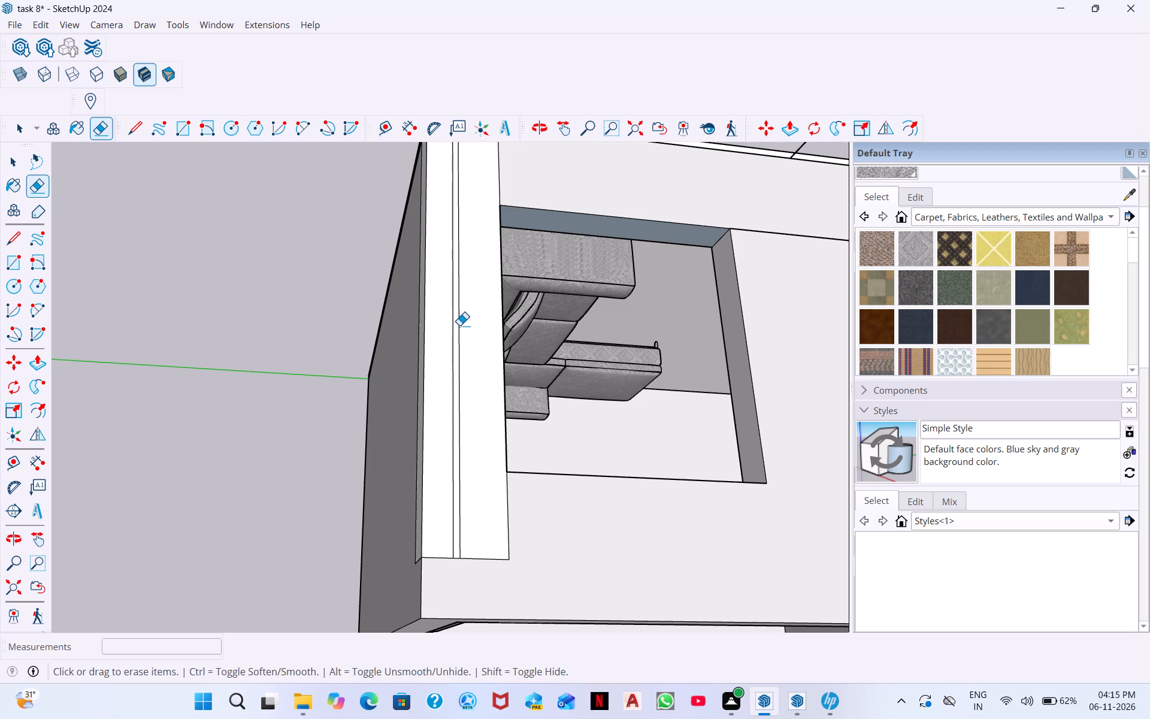
{"action": "left_click", "coordinate": [459, 325]}
{"action": "left_click", "coordinate": [453, 329]}
Erase the leftover vertical edge and short top edge of the filled strip on the outer face of the living-room's side wall.
{"action": "middle_click_drag", "start_coordinate": [519, 363], "coordinate": [459, 48]}
{"action": "scroll", "coordinate": [498, 316], "scroll_direction": "down", "scroll_amount": 1}
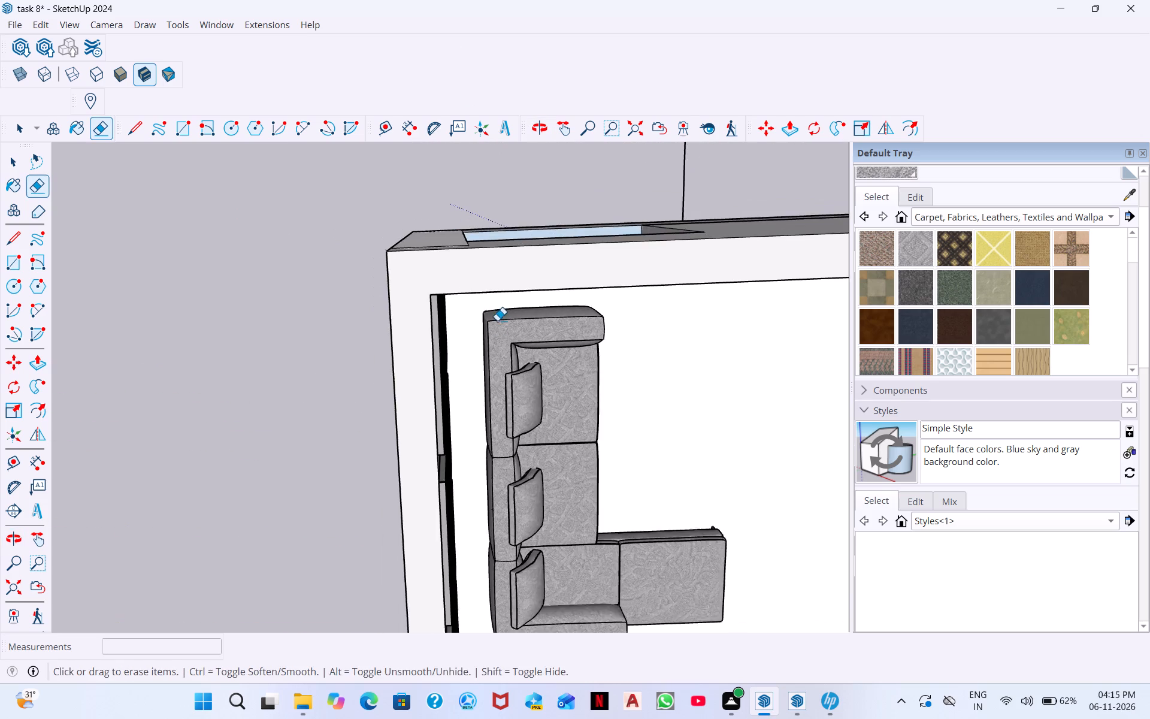
{"action": "middle_click_drag", "start_coordinate": [497, 330], "coordinate": [483, 105]}
{"action": "middle_click_drag", "start_coordinate": [553, 369], "coordinate": [620, 339]}
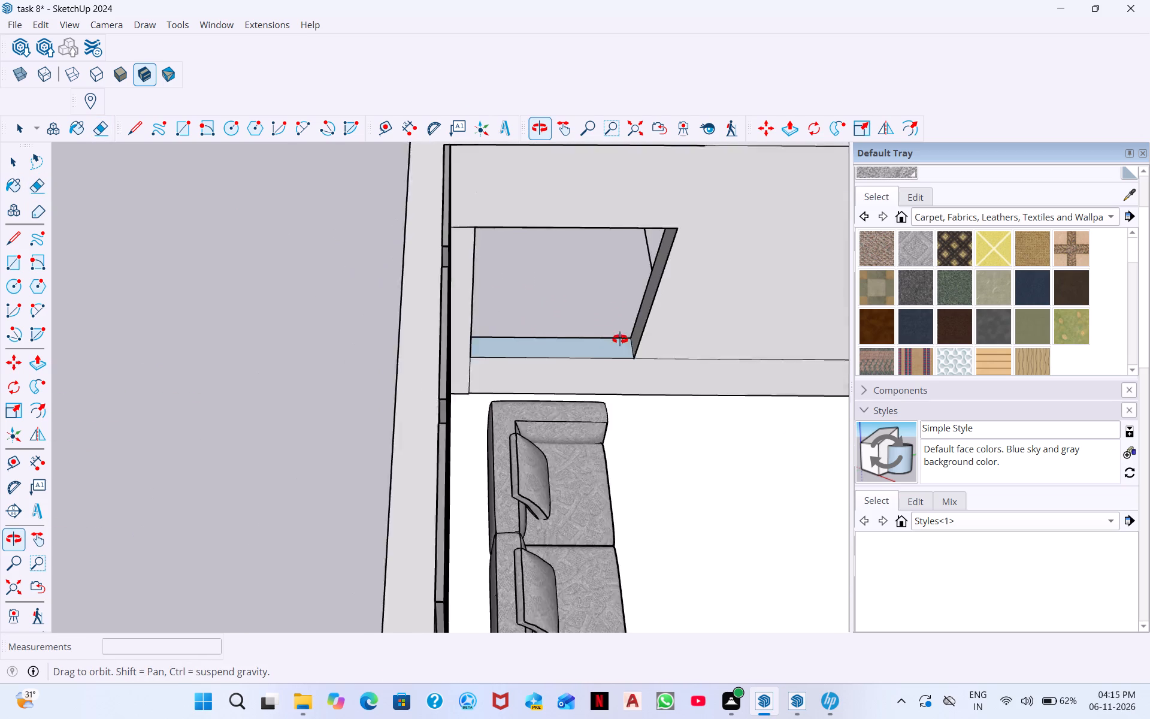
{"action": "middle_click_drag", "start_coordinate": [620, 339], "coordinate": [865, 302]}
{"action": "left_click", "coordinate": [371, 346]}
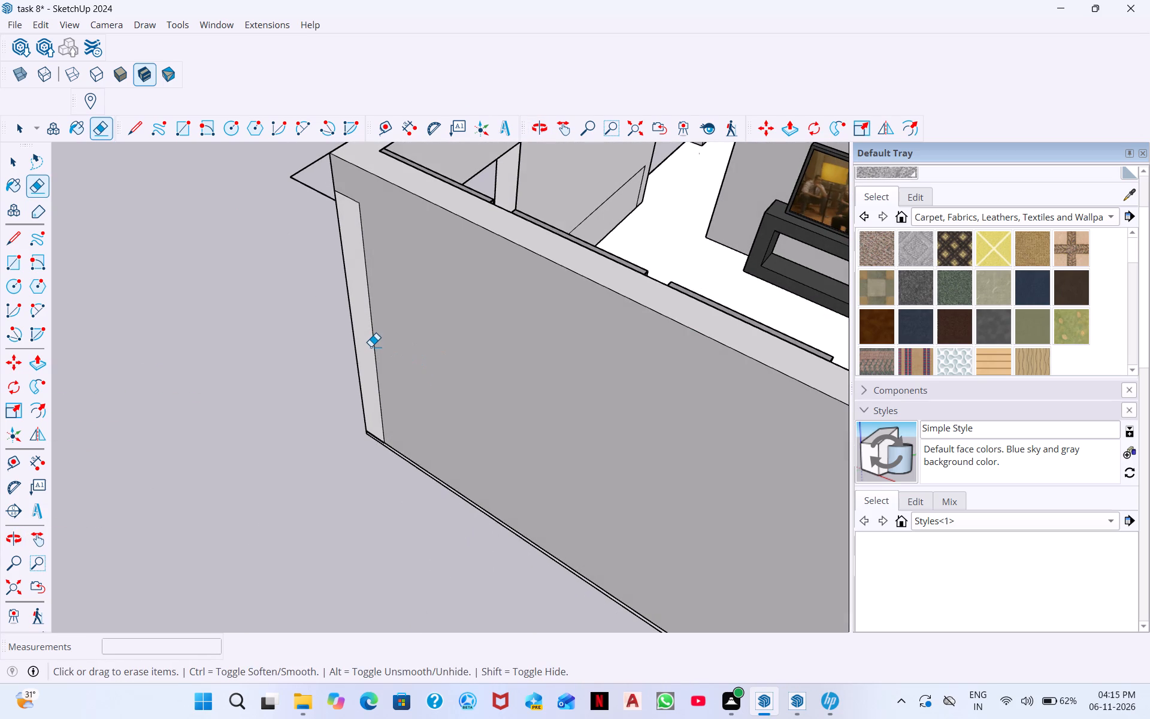
{"action": "left_click", "coordinate": [373, 345]}
{"action": "left_click", "coordinate": [351, 201]}
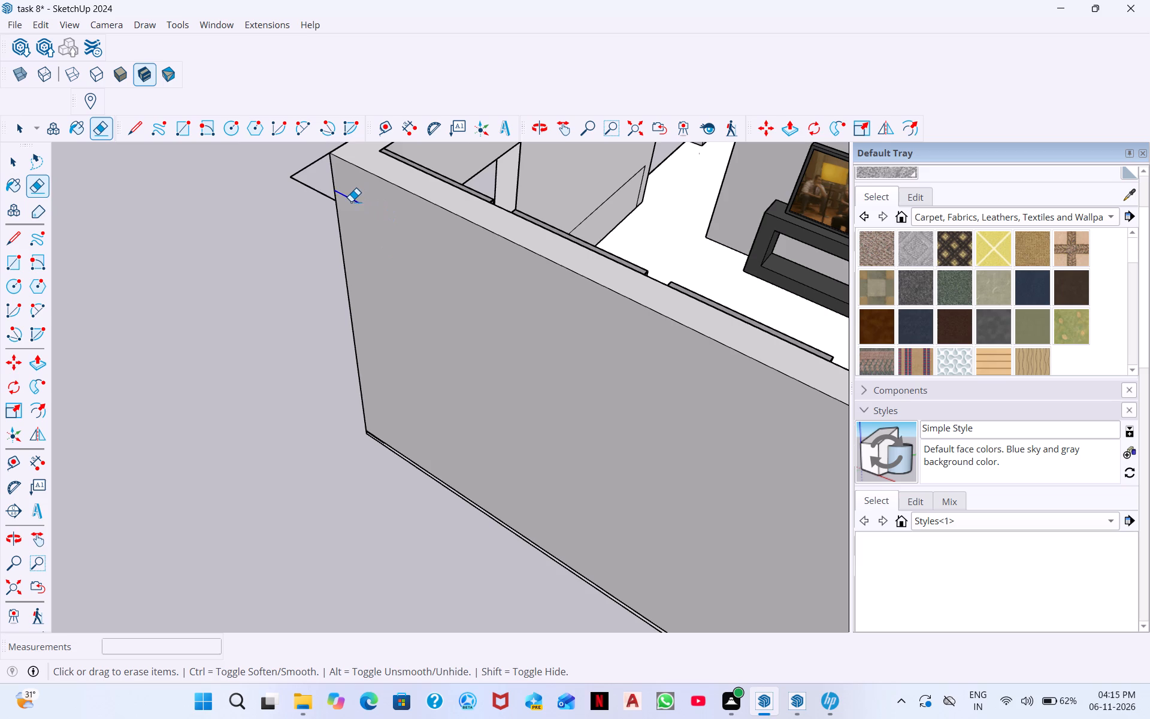
Erase the leftover vertical edge on the living-room window's jamb at the corner side.
{"action": "middle_click_drag", "start_coordinate": [573, 414], "coordinate": [160, 394]}
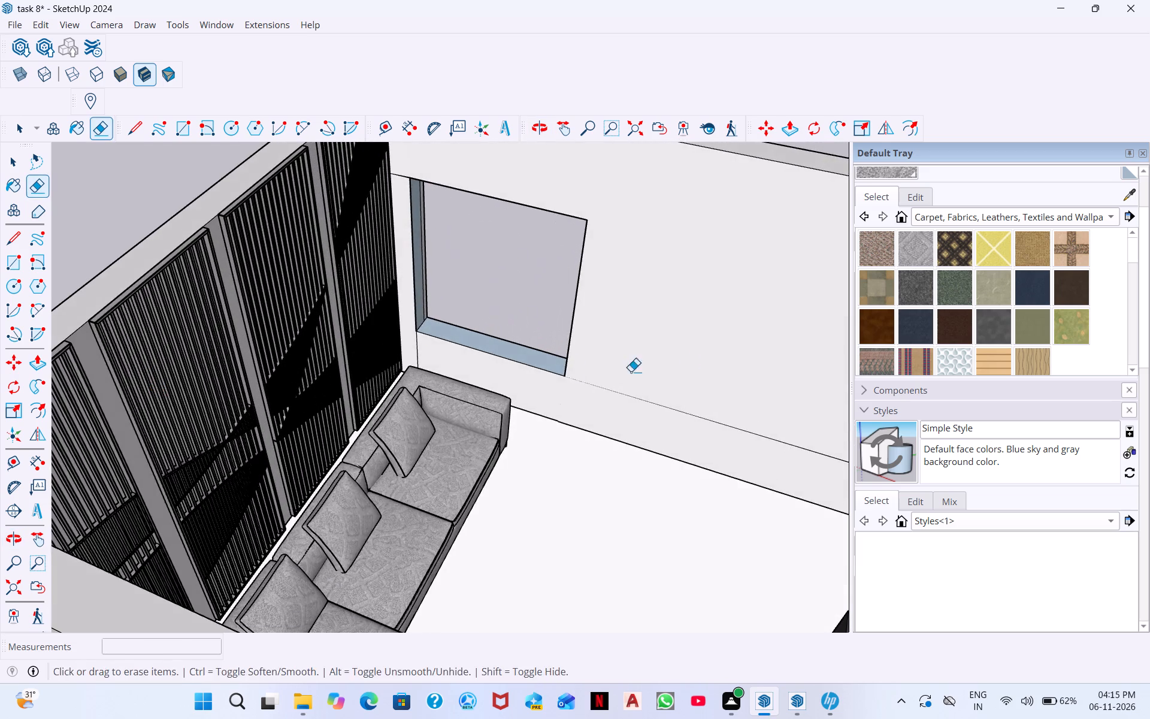
{"action": "middle_click_drag", "start_coordinate": [664, 365], "coordinate": [447, 304]}
{"action": "scroll", "coordinate": [479, 281], "scroll_direction": "up", "scroll_amount": 2}
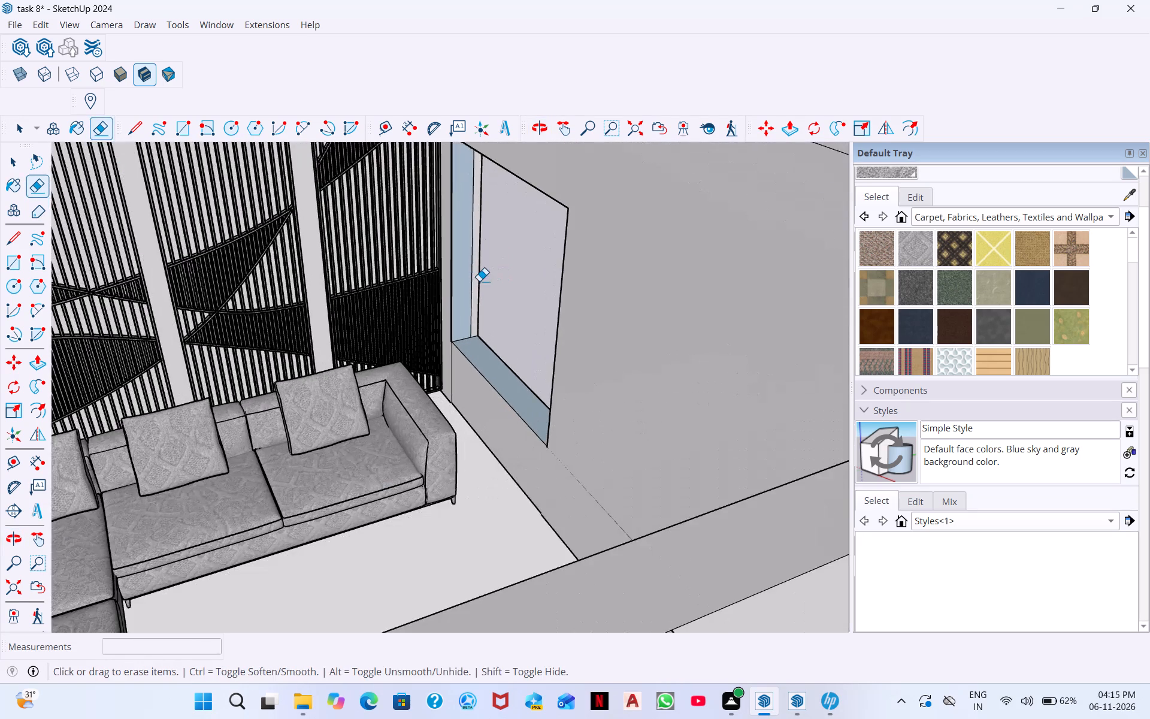
{"action": "scroll", "coordinate": [479, 281], "scroll_direction": "up", "scroll_amount": 6}
{"action": "middle_click_drag", "start_coordinate": [506, 300], "coordinate": [344, 352]}
{"action": "middle_click_drag", "start_coordinate": [484, 322], "coordinate": [335, 351]}
{"action": "scroll", "coordinate": [422, 369], "scroll_direction": "up", "scroll_amount": 3}
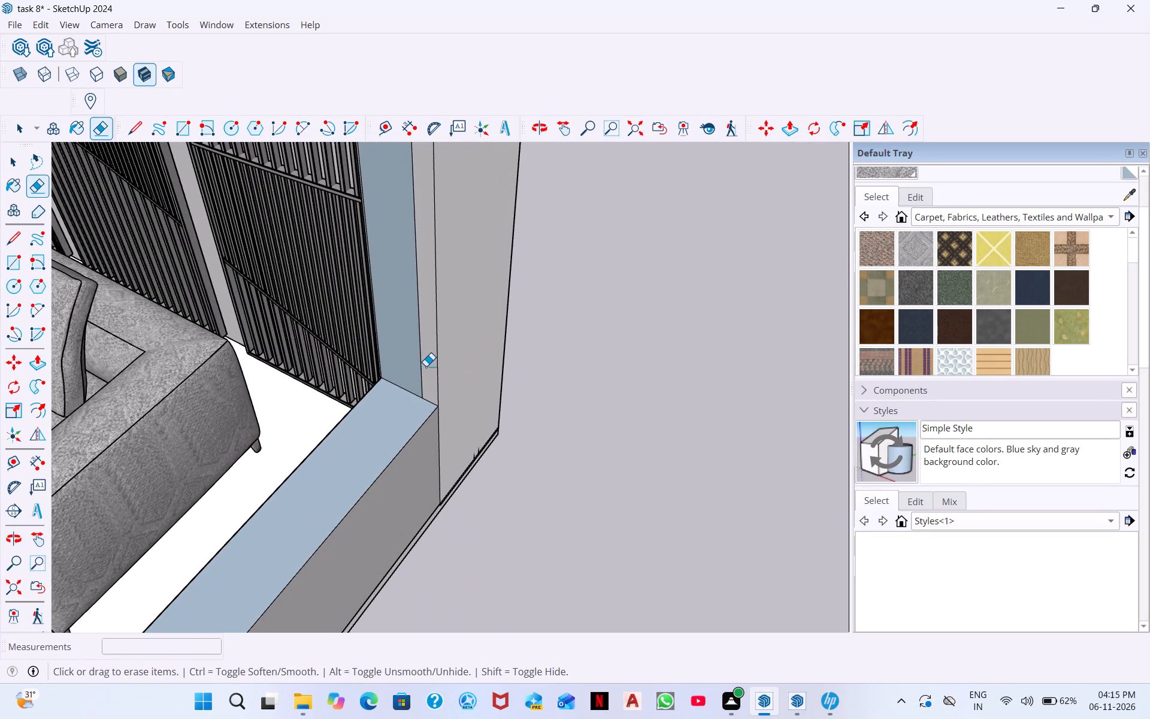
{"action": "left_click", "coordinate": [422, 370]}
{"action": "scroll", "coordinate": [429, 354], "scroll_direction": "down", "scroll_amount": 7}
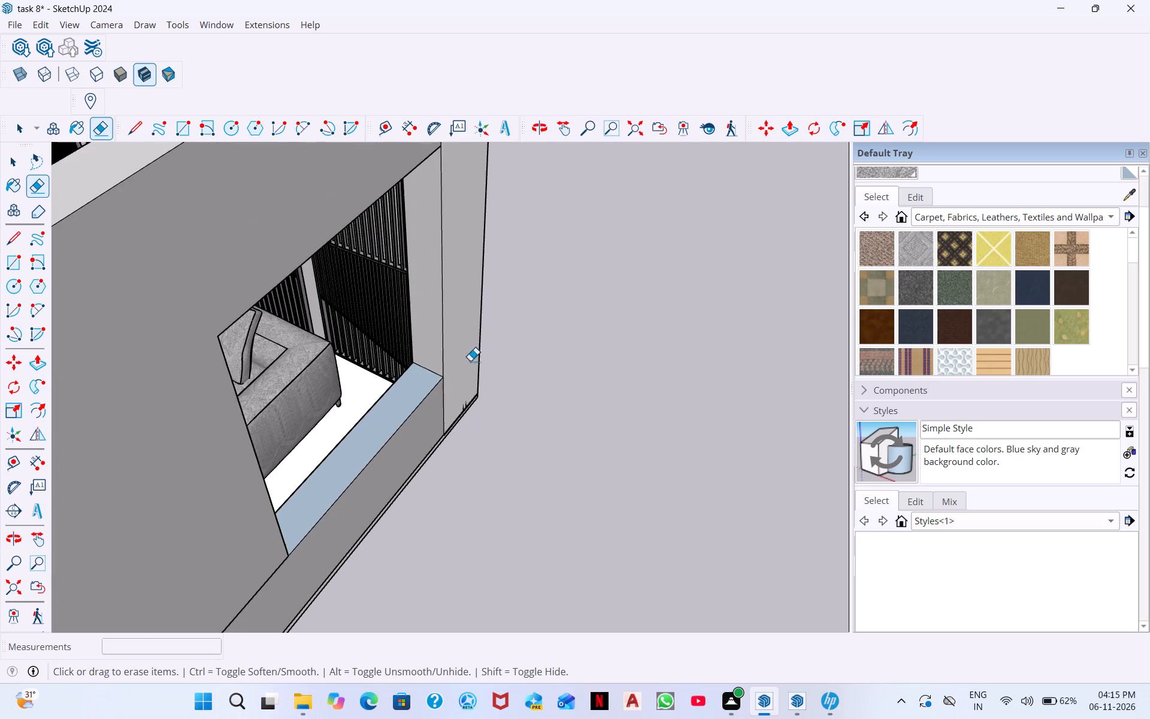
Erase the short vertical edge below the living-room window's corner-side jamb on the outer face of the front wall.
{"action": "middle_click_drag", "start_coordinate": [540, 401], "coordinate": [221, 456]}
{"action": "middle_click_drag", "start_coordinate": [386, 392], "coordinate": [219, 397]}
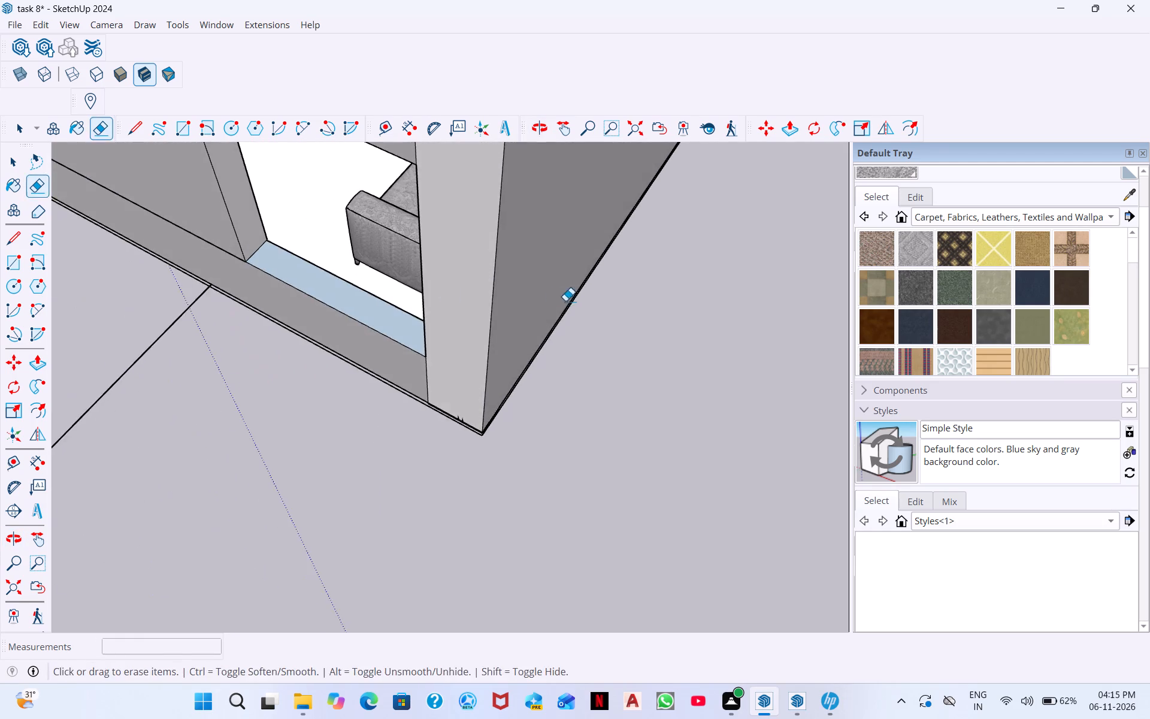
{"action": "middle_click_drag", "start_coordinate": [568, 302], "coordinate": [353, 376]}
{"action": "middle_click_drag", "start_coordinate": [497, 345], "coordinate": [692, 265]}
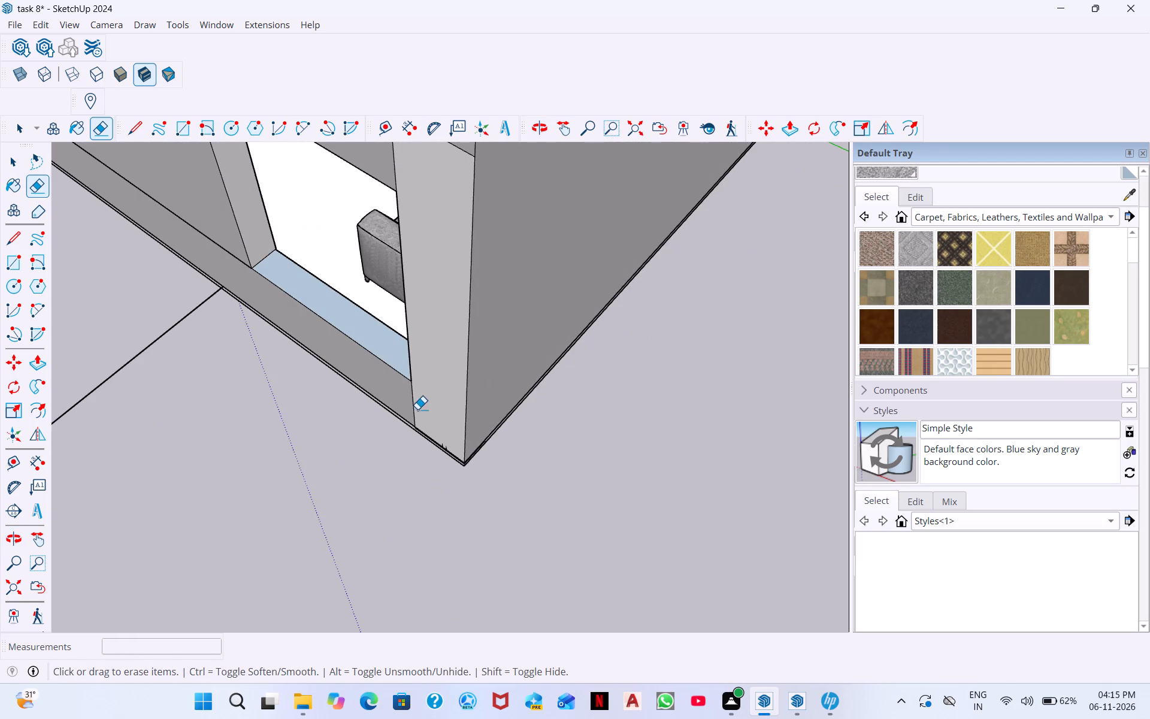
{"action": "left_click", "coordinate": [411, 407]}
Erase the short vertical edge below the living-room window's corner-side jamb on the inner face of the front wall.
{"action": "middle_click_drag", "start_coordinate": [427, 395], "coordinate": [365, 663]}
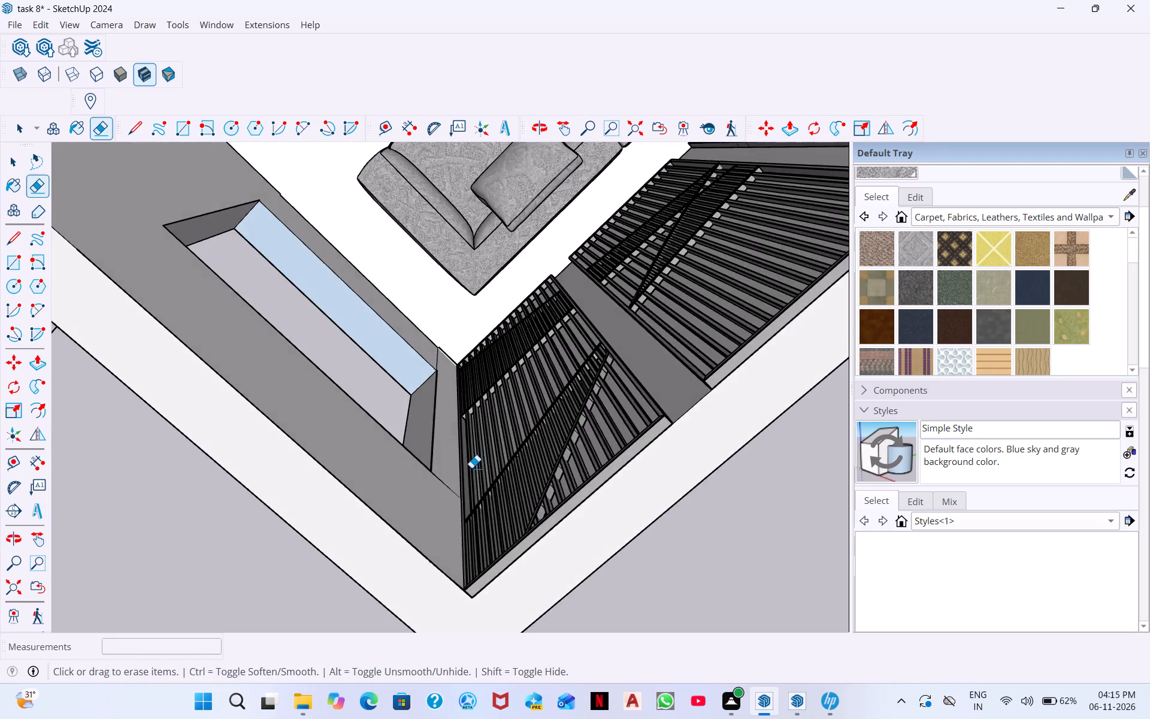
{"action": "scroll", "coordinate": [468, 480], "scroll_direction": "down", "scroll_amount": 1}
{"action": "middle_click_drag", "start_coordinate": [464, 499], "coordinate": [421, 638]}
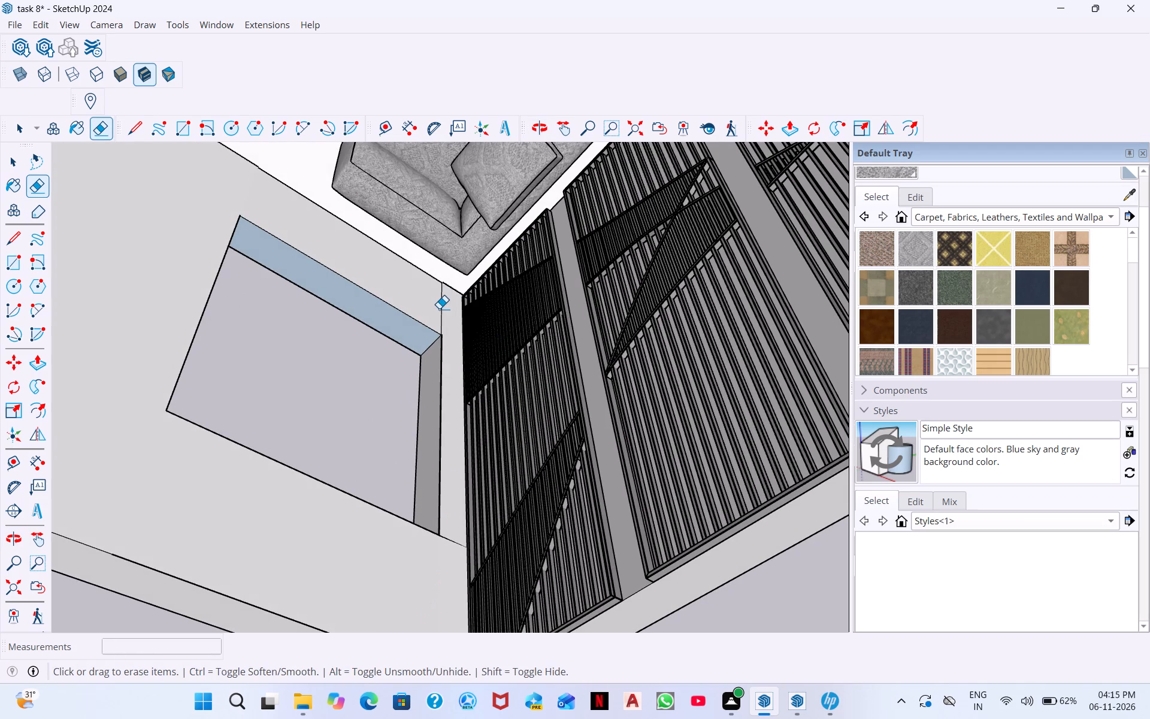
{"action": "left_click", "coordinate": [441, 305]}
Erase the leftover vertical edge above the living-room window on the outer face of the front wall.
{"action": "middle_click_drag", "start_coordinate": [413, 424], "coordinate": [480, 225]}
{"action": "middle_click_drag", "start_coordinate": [395, 517], "coordinate": [456, 420]}
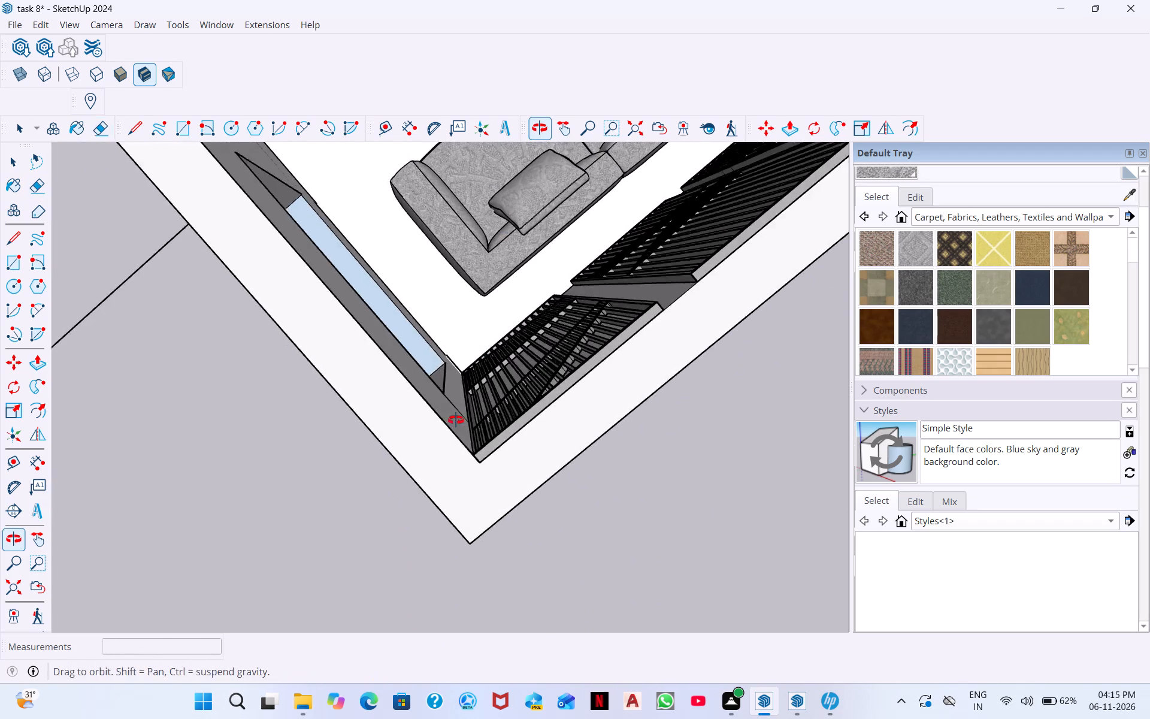
{"action": "middle_click_drag", "start_coordinate": [456, 420], "coordinate": [559, 260]}
{"action": "middle_click_drag", "start_coordinate": [519, 380], "coordinate": [537, 307]}
{"action": "left_click", "coordinate": [489, 149]}
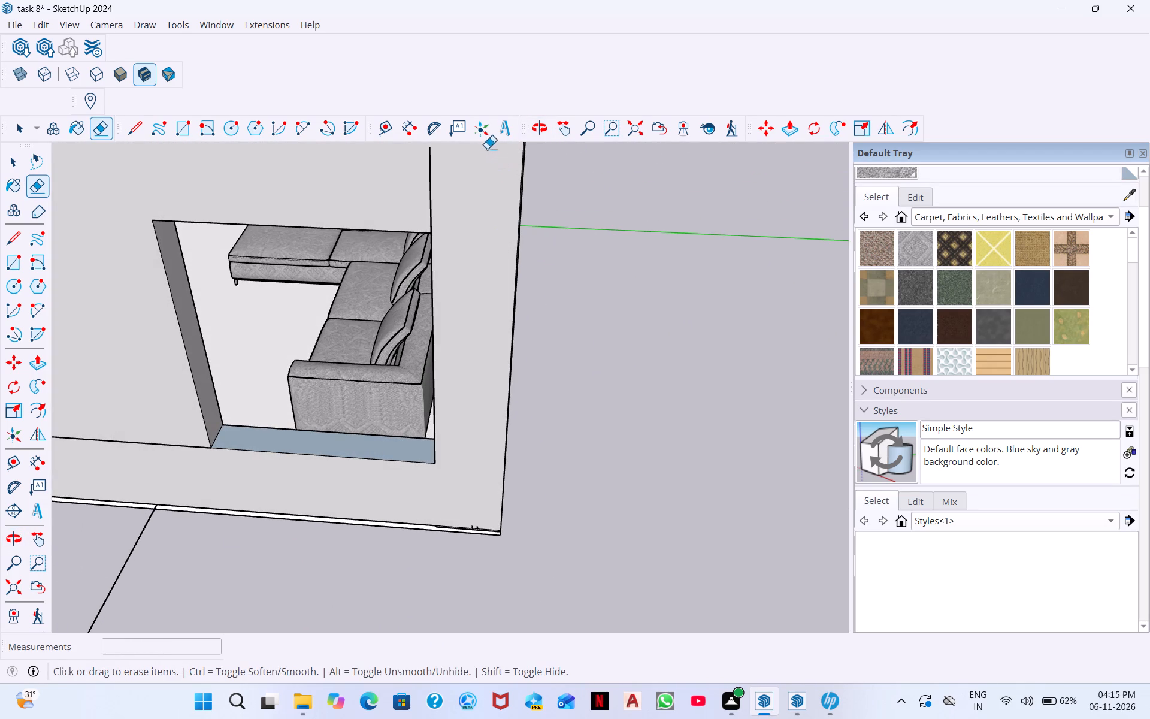
{"action": "left_click", "coordinate": [431, 180]}
Erase the short leftover edge between the living-room window's head and the corner on the front wall's inner face.
{"action": "middle_click_drag", "start_coordinate": [473, 189], "coordinate": [373, 633]}
{"action": "scroll", "coordinate": [456, 253], "scroll_direction": "down", "scroll_amount": 1}
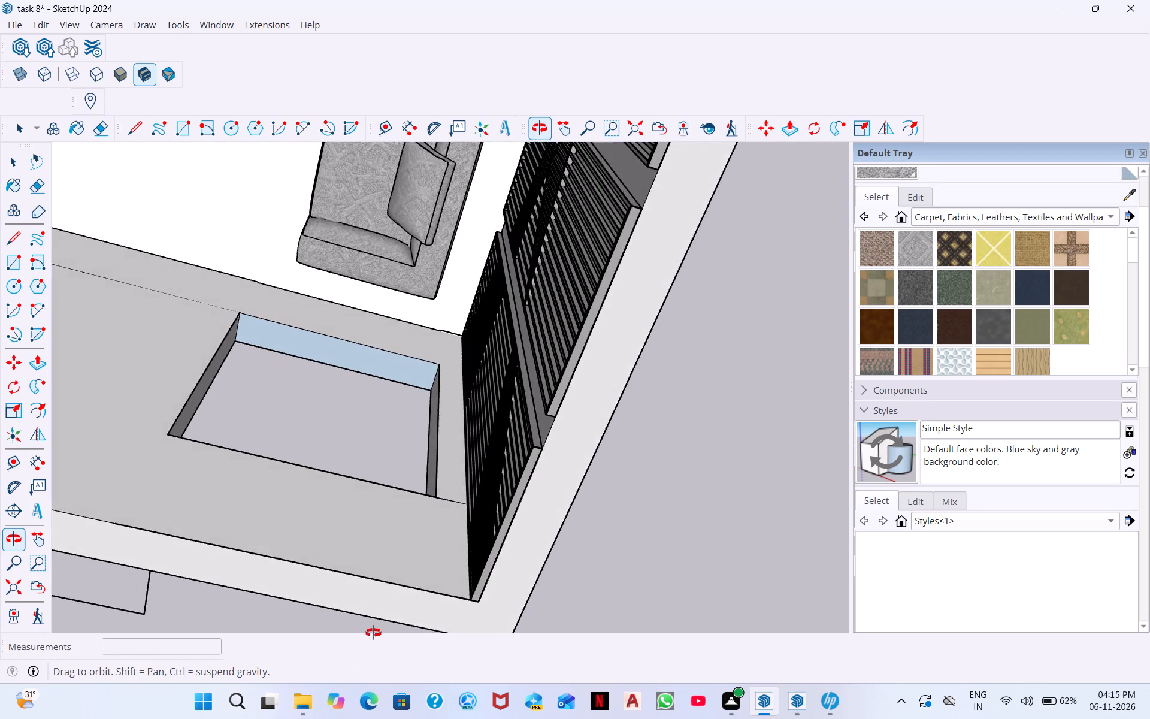
{"action": "middle_click_drag", "start_coordinate": [373, 633], "coordinate": [408, 597]}
{"action": "left_click", "coordinate": [453, 487]}
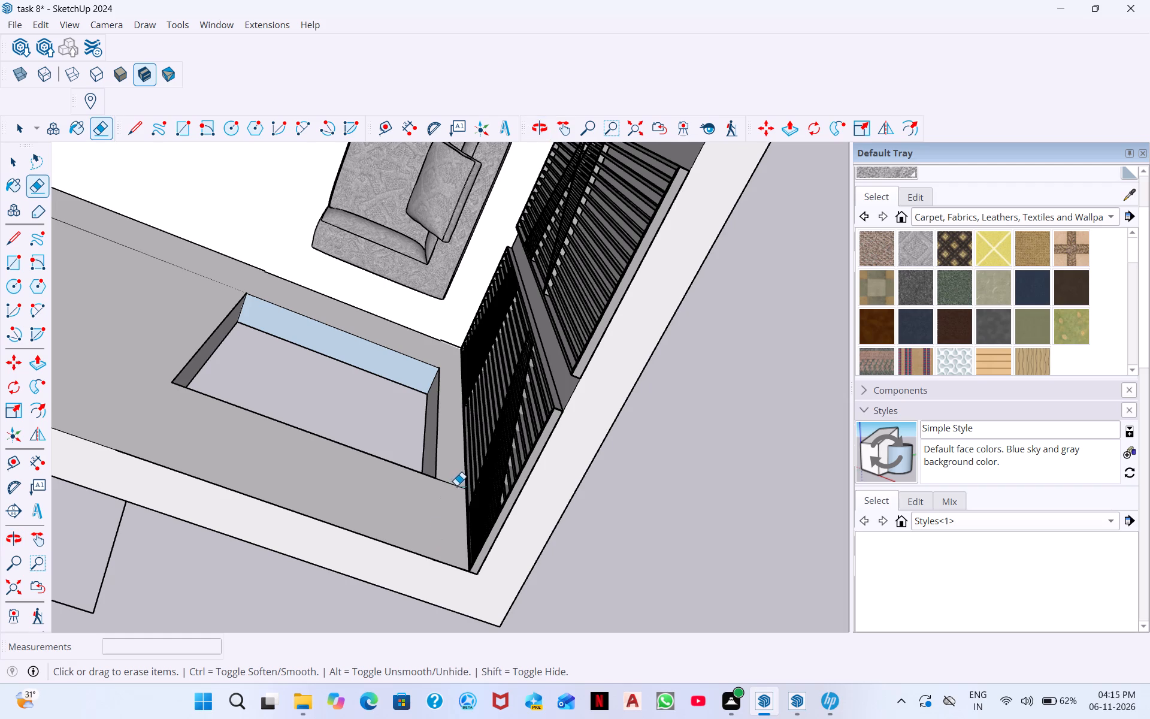
{"action": "left_click_drag", "start_coordinate": [454, 494], "coordinate": [450, 503]}
{"action": "left_click_drag", "start_coordinate": [453, 484], "coordinate": [448, 495]}
Erase the long horizontal edge running from the living-room window's sill away from the corner on the outer face.
{"action": "middle_click_drag", "start_coordinate": [346, 620], "coordinate": [340, 464]}
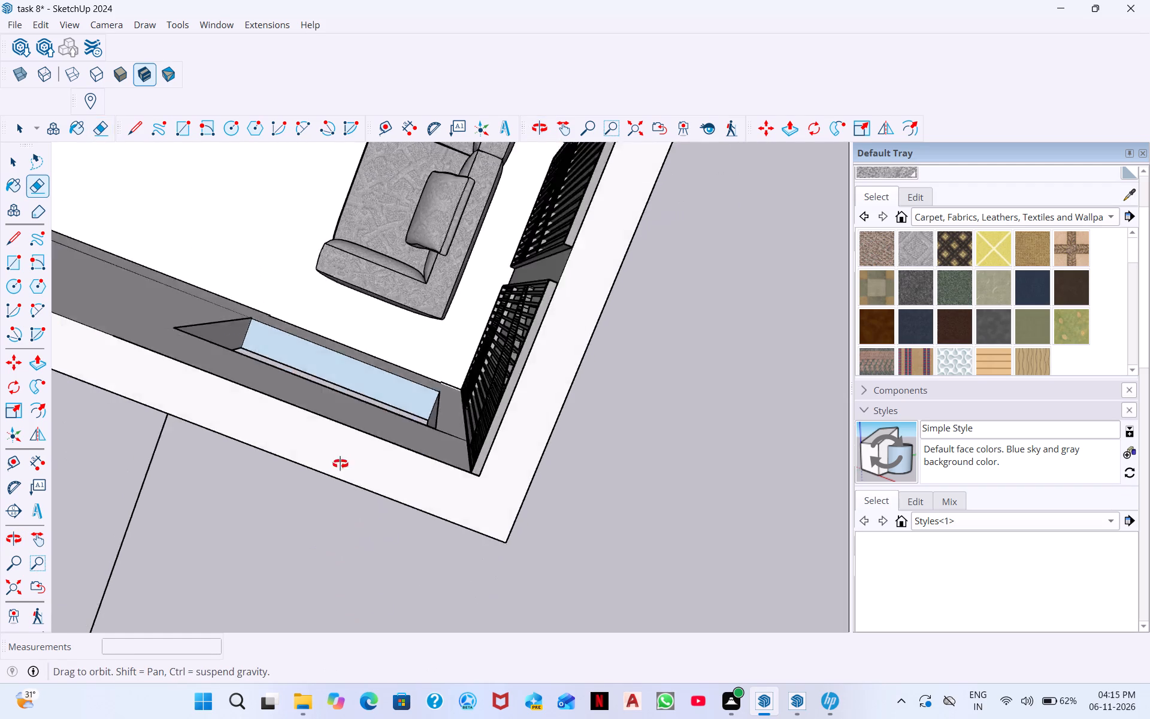
{"action": "middle_click_drag", "start_coordinate": [340, 464], "coordinate": [350, 322]}
{"action": "middle_click_drag", "start_coordinate": [381, 446], "coordinate": [476, 336]}
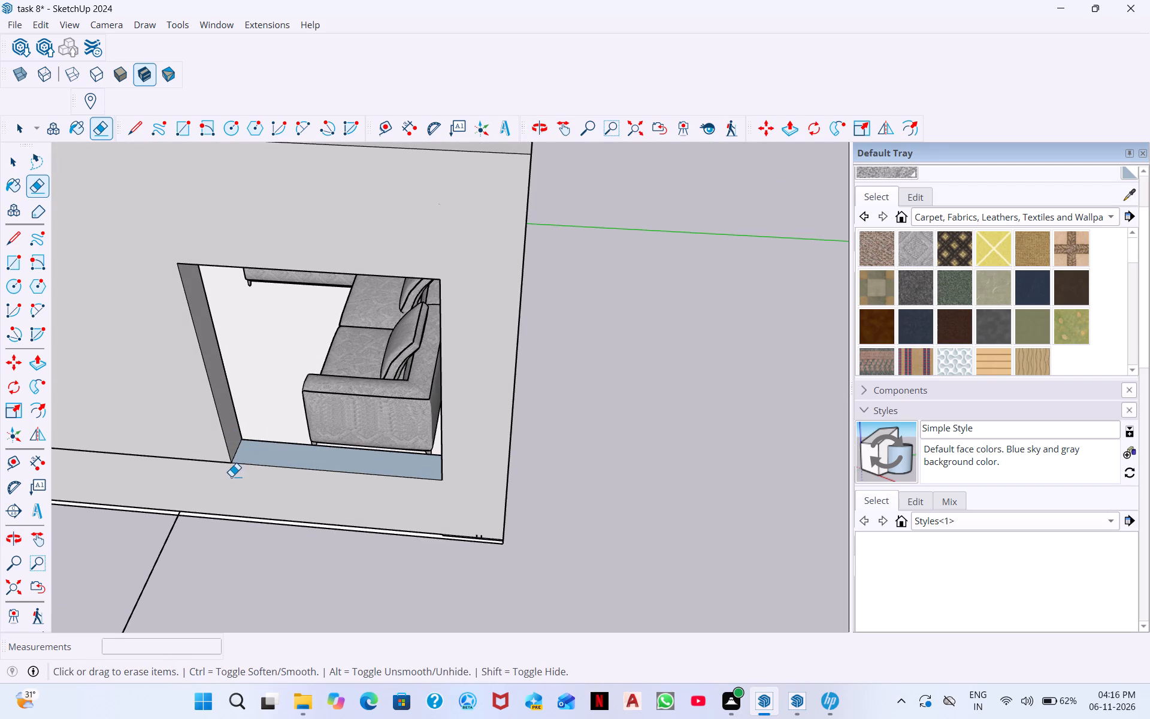
{"action": "left_click", "coordinate": [204, 460]}
Examine the repaired front wall and both window openings from above and from outside the house.
{"action": "middle_click_drag", "start_coordinate": [223, 444], "coordinate": [125, 718]}
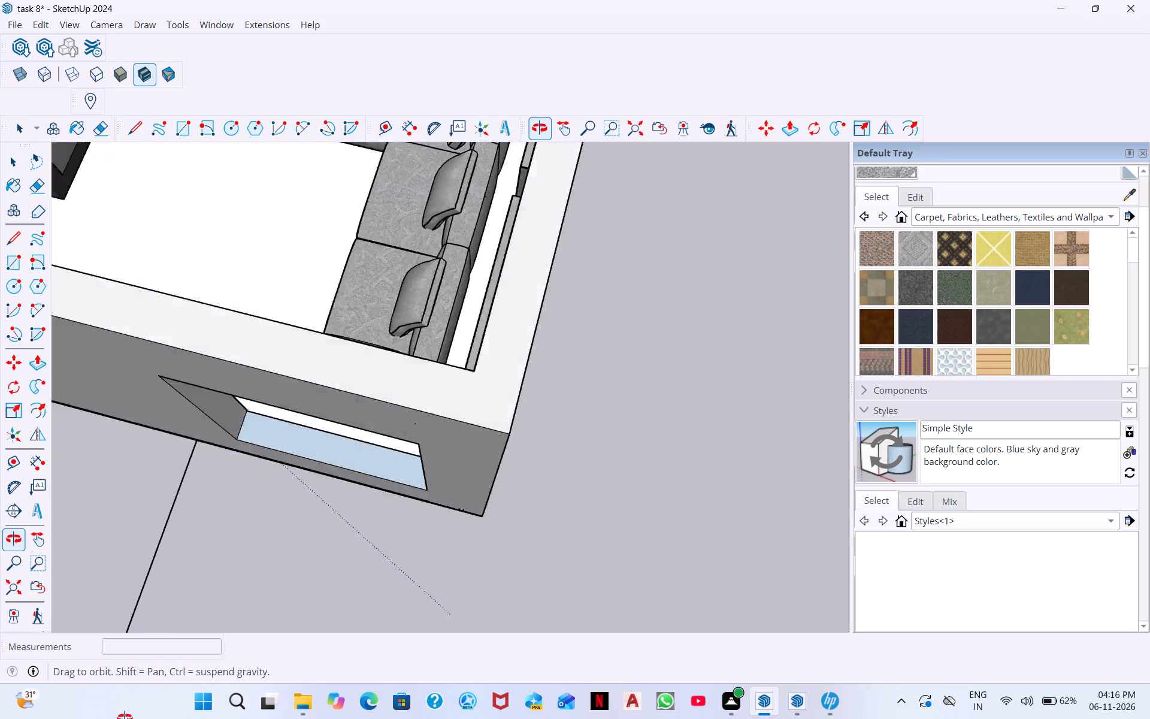
{"action": "middle_click_drag", "start_coordinate": [125, 718], "coordinate": [89, 718]}
{"action": "middle_click_drag", "start_coordinate": [164, 579], "coordinate": [158, 705]}
{"action": "middle_click_drag", "start_coordinate": [198, 553], "coordinate": [255, 327]}
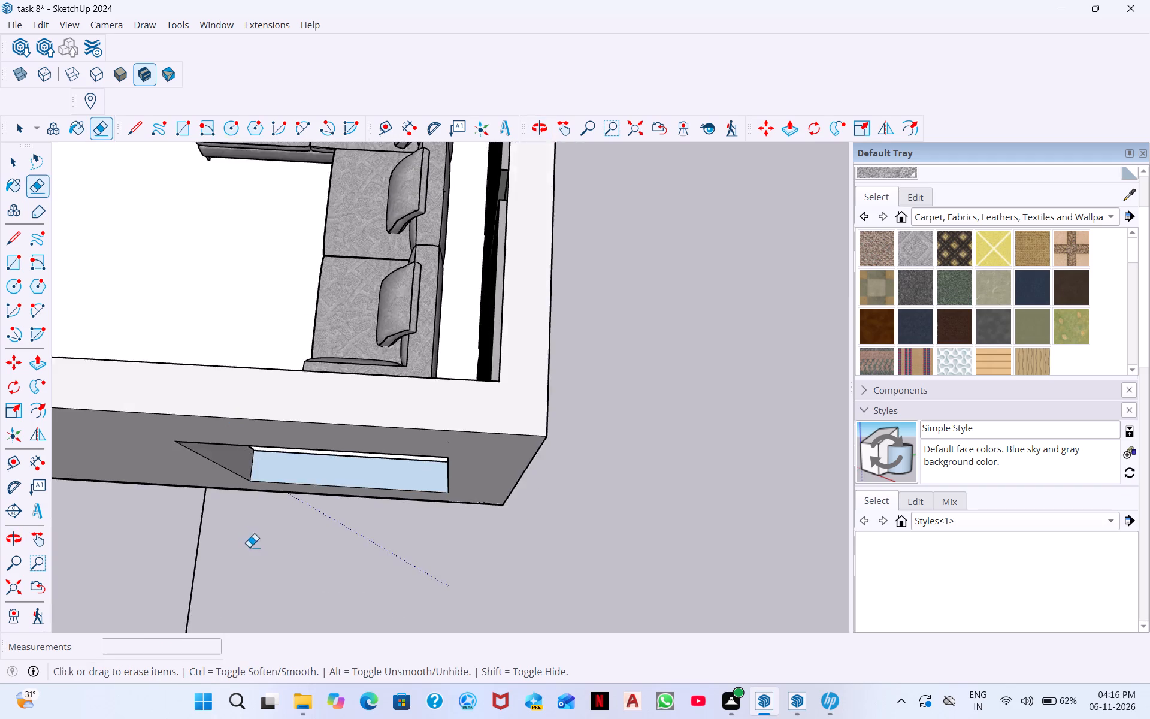
{"action": "scroll", "coordinate": [250, 547], "scroll_direction": "down", "scroll_amount": 6}
{"action": "middle_click_drag", "start_coordinate": [275, 523], "coordinate": [353, 244]}
{"action": "scroll", "coordinate": [606, 620], "scroll_direction": "down", "scroll_amount": 3}
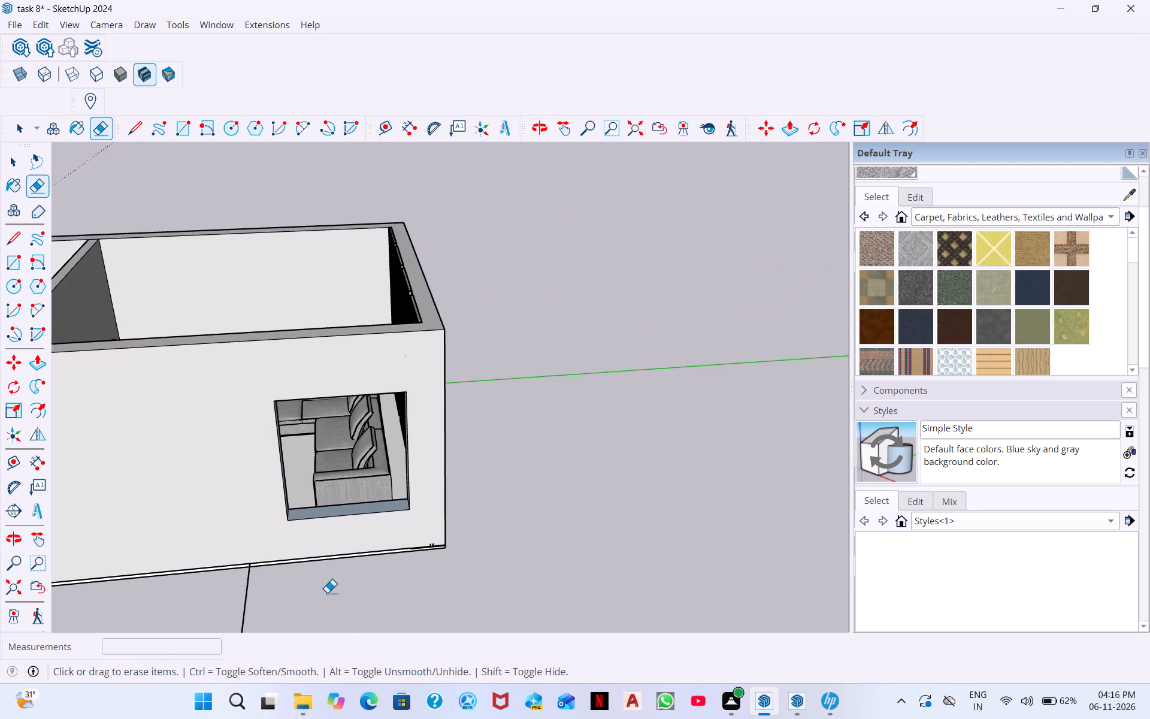
{"action": "scroll", "coordinate": [327, 593], "scroll_direction": "down", "scroll_amount": 4}
{"action": "middle_click_drag", "start_coordinate": [388, 599], "coordinate": [235, 513]}
{"action": "middle_click_drag", "start_coordinate": [330, 593], "coordinate": [373, 534]}
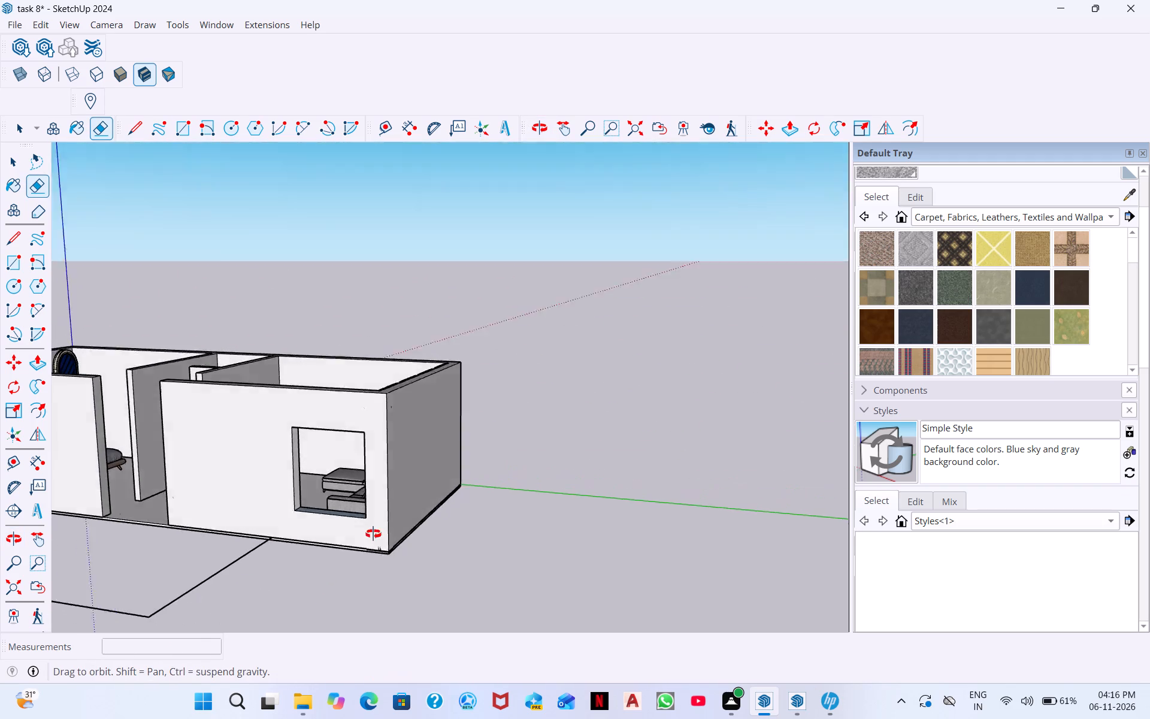
{"action": "middle_click_drag", "start_coordinate": [373, 534], "coordinate": [426, 475]}
{"action": "scroll", "coordinate": [493, 484], "scroll_direction": "down", "scroll_amount": 1}
{"action": "scroll", "coordinate": [322, 494], "scroll_direction": "down", "scroll_amount": 2}
{"action": "scroll", "coordinate": [388, 451], "scroll_direction": "down", "scroll_amount": 2}
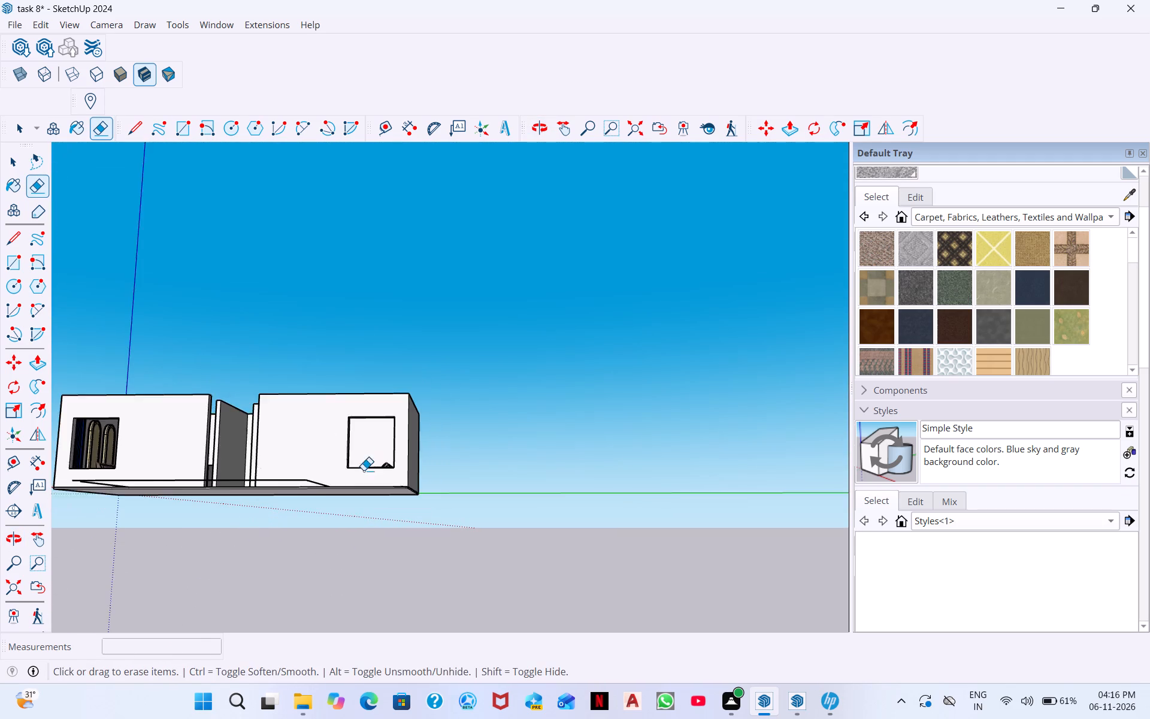
{"action": "scroll", "coordinate": [364, 470], "scroll_direction": "down", "scroll_amount": 4}
{"action": "key", "text": "space"}
{"action": "scroll", "coordinate": [199, 463], "scroll_direction": "down", "scroll_amount": 1}
{"action": "middle_click_drag", "start_coordinate": [201, 477], "coordinate": [244, 593]}
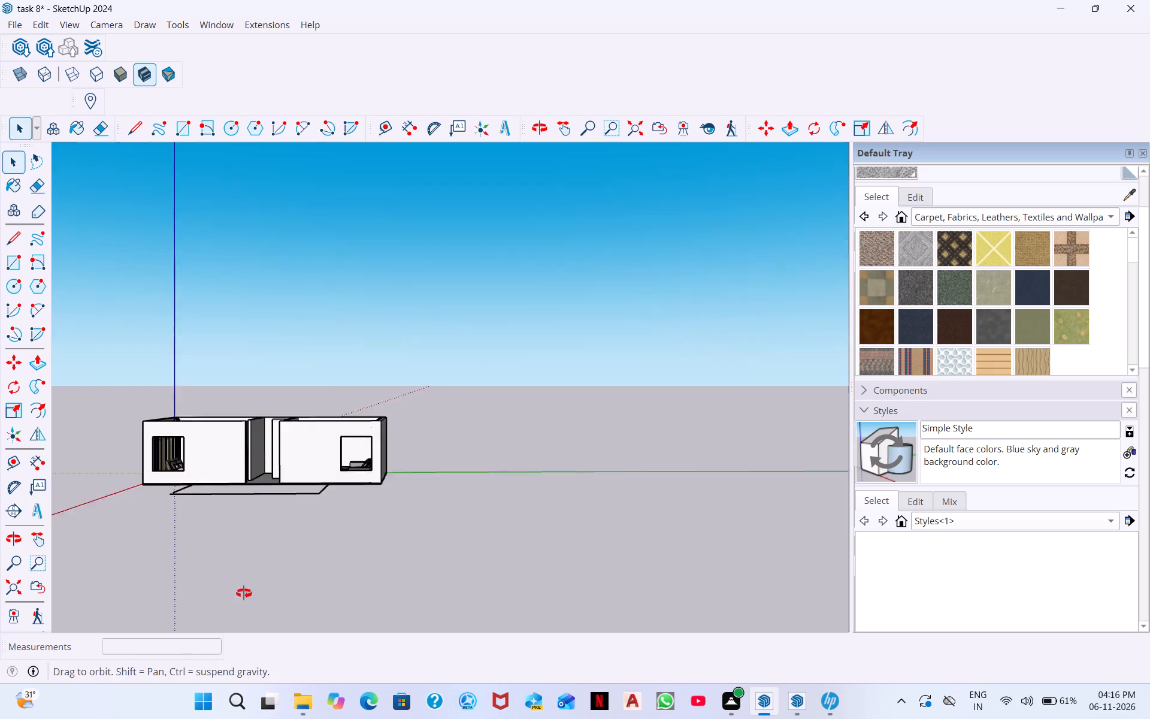
{"action": "middle_click_drag", "start_coordinate": [244, 593], "coordinate": [252, 662]}
{"action": "middle_click_drag", "start_coordinate": [219, 524], "coordinate": [181, 569]}
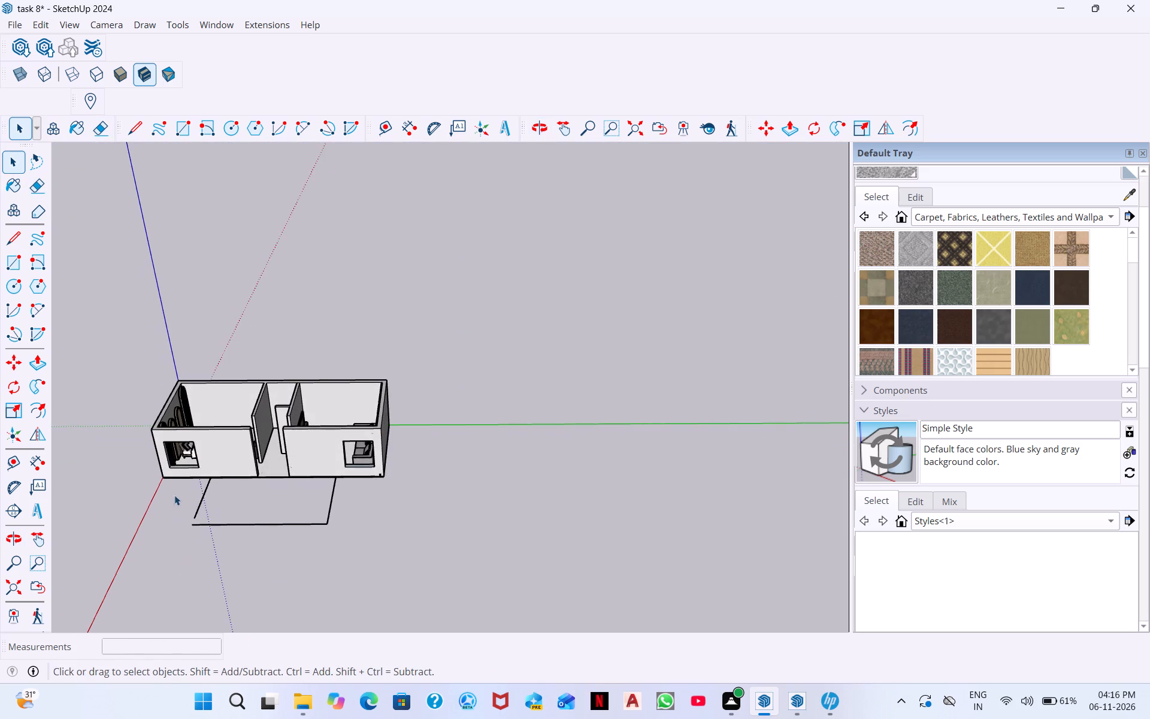
{"action": "scroll", "coordinate": [177, 460], "scroll_direction": "up", "scroll_amount": 4}
{"action": "scroll", "coordinate": [152, 391], "scroll_direction": "up", "scroll_amount": 10}
{"action": "scroll", "coordinate": [258, 551], "scroll_direction": "up", "scroll_amount": 5}
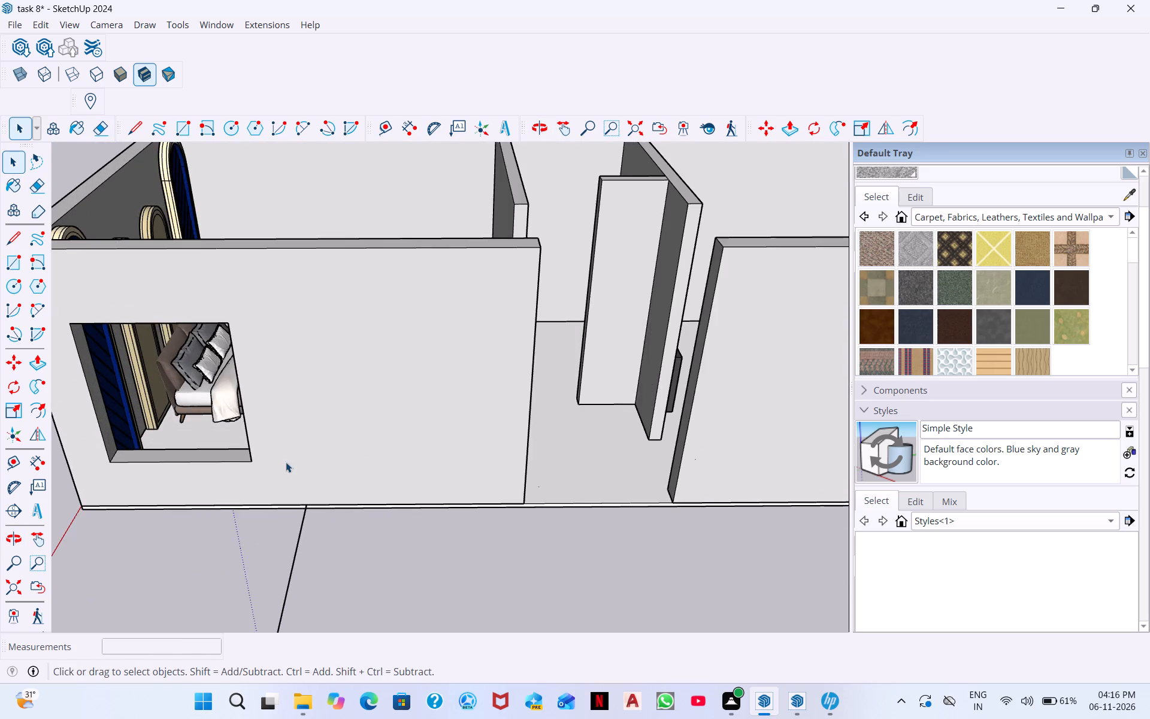
{"action": "middle_click_drag", "start_coordinate": [286, 461], "coordinate": [301, 431]}
{"action": "middle_click_drag", "start_coordinate": [368, 519], "coordinate": [370, 446]}
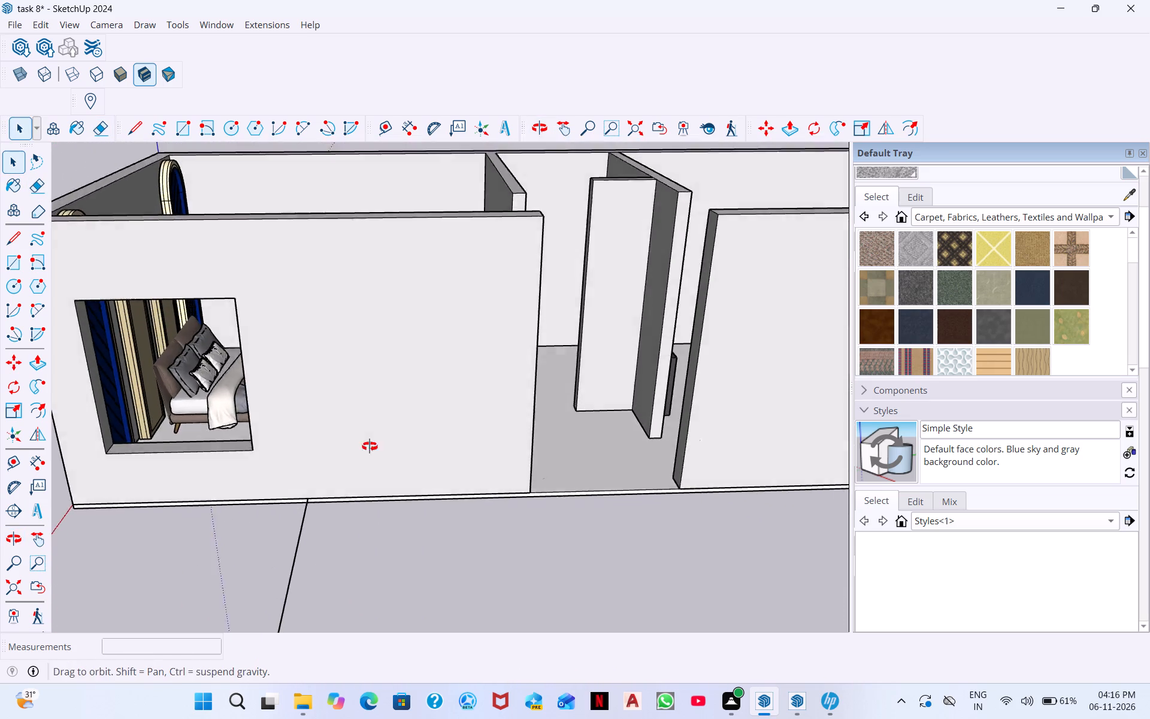
{"action": "middle_click_drag", "start_coordinate": [370, 446], "coordinate": [368, 422]}
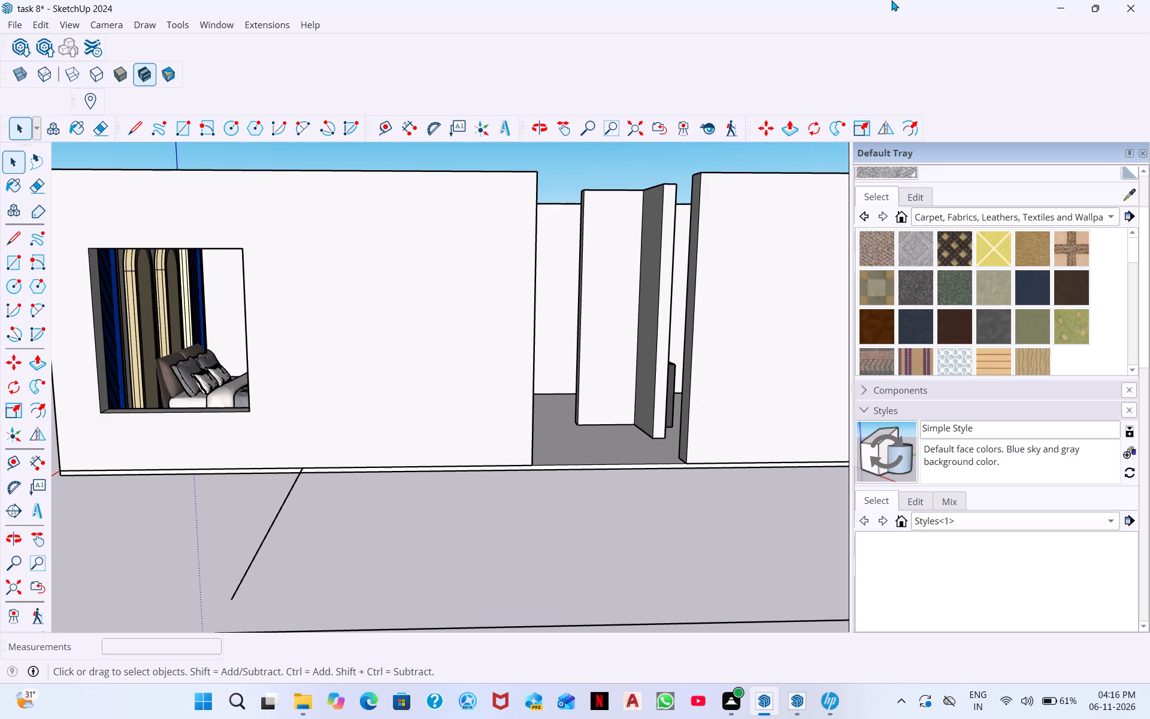
Import the window_2 model from the HOME MATERIAL folder in Documents and place it on the ground in front of the house.
{"action": "left_click", "coordinate": [9, 29]}
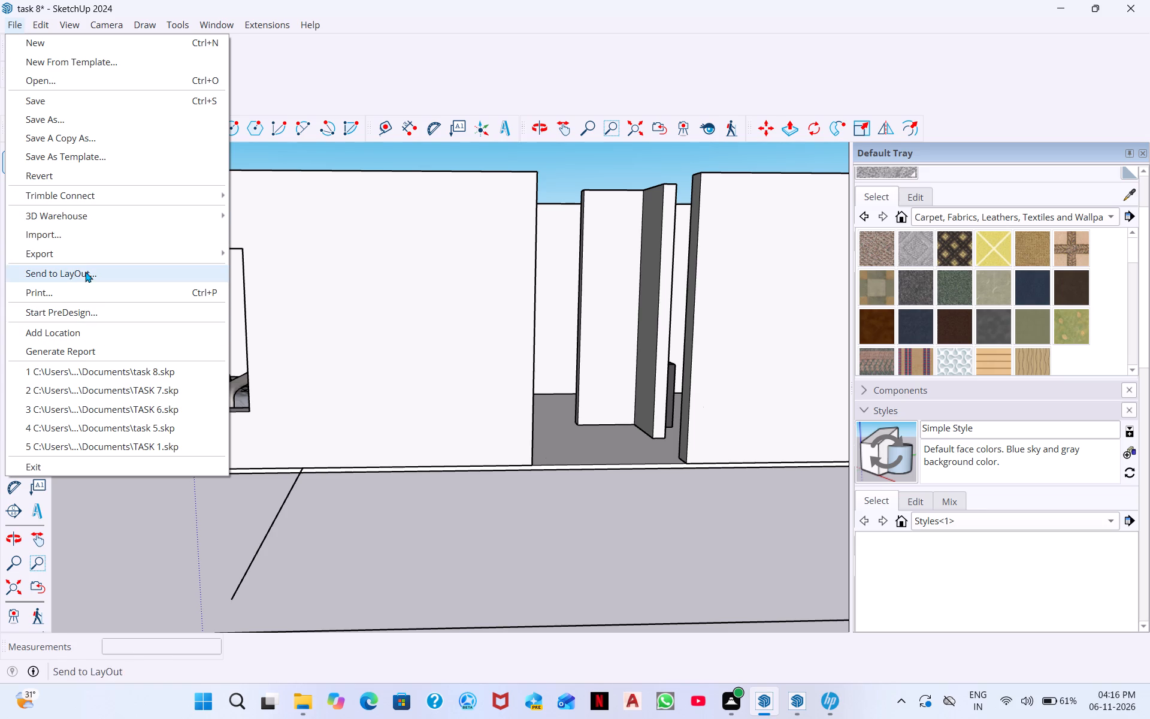
{"action": "left_click_drag", "start_coordinate": [101, 226], "coordinate": [101, 232]}
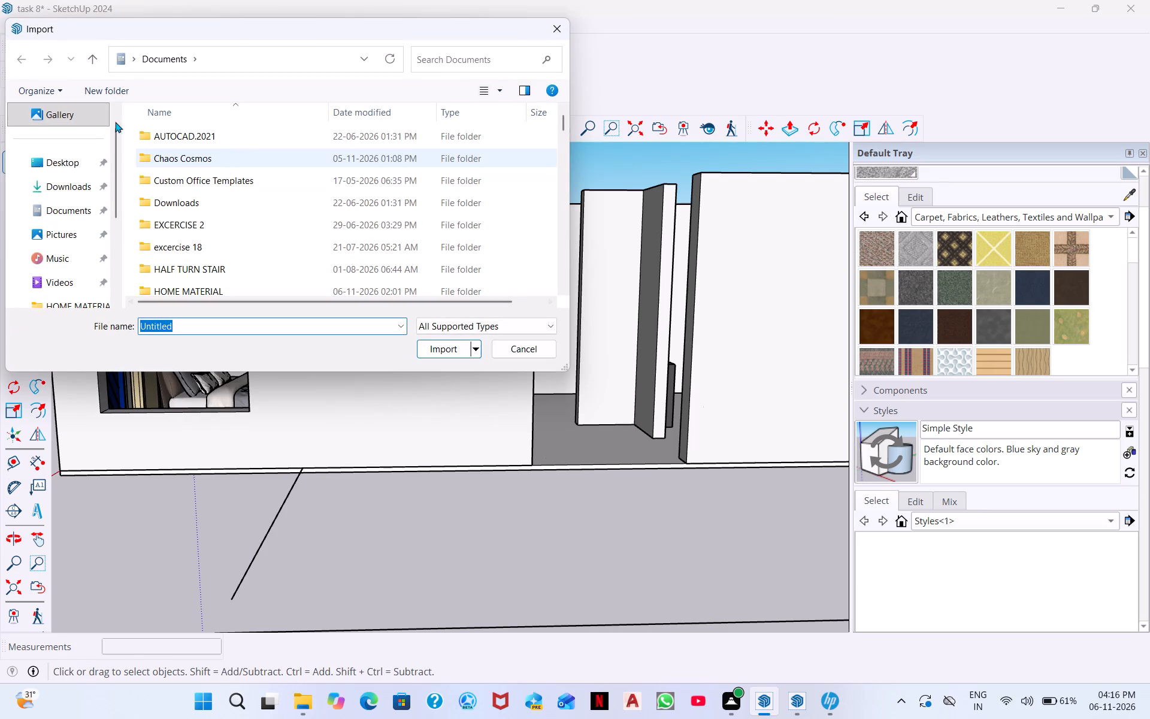
{"action": "left_click", "coordinate": [89, 203]}
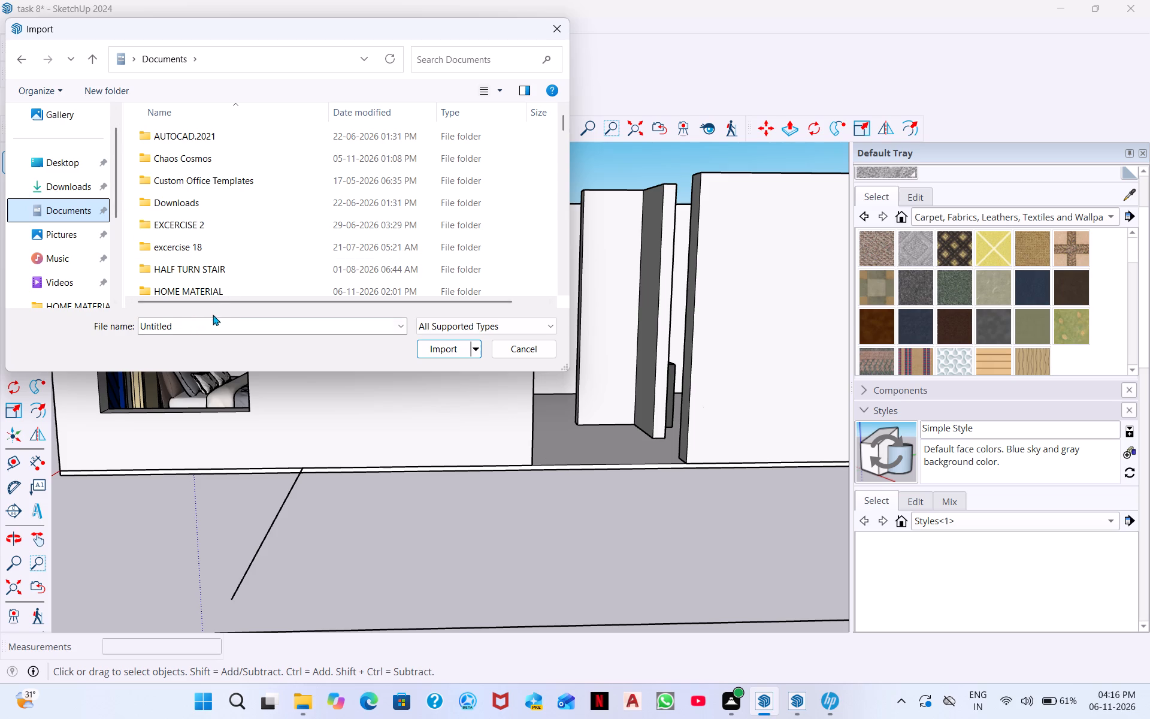
{"action": "double_click", "coordinate": [247, 292]}
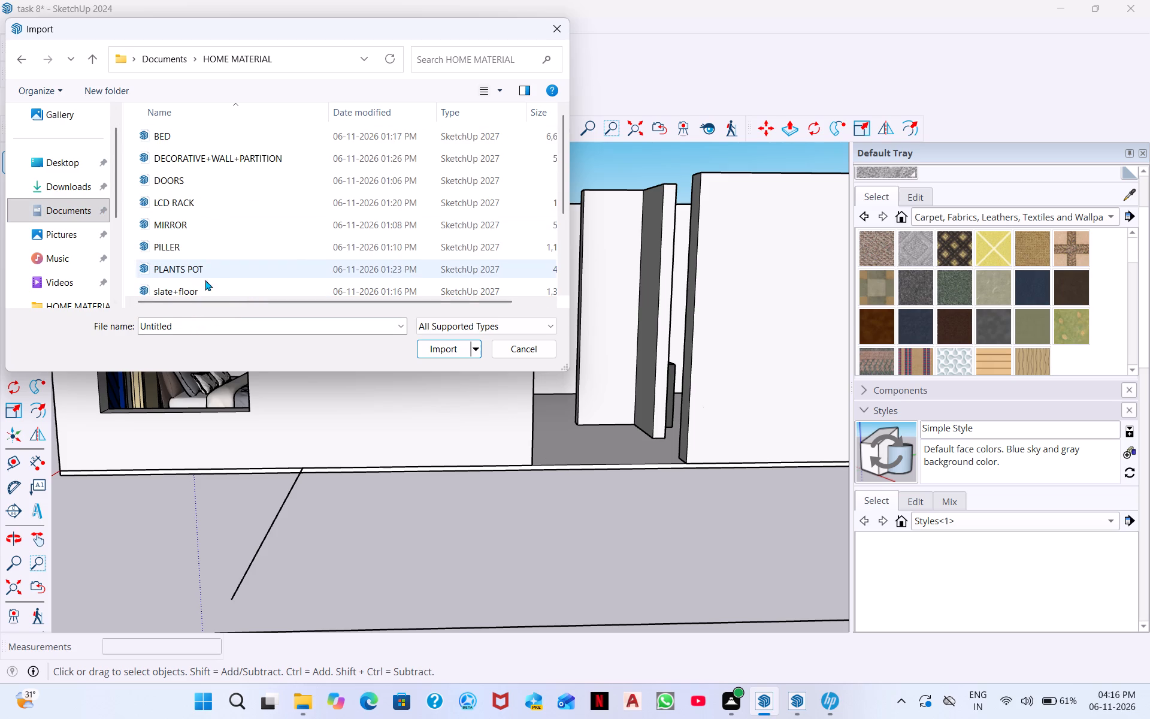
{"action": "scroll", "coordinate": [209, 242], "scroll_direction": "down", "scroll_amount": 8}
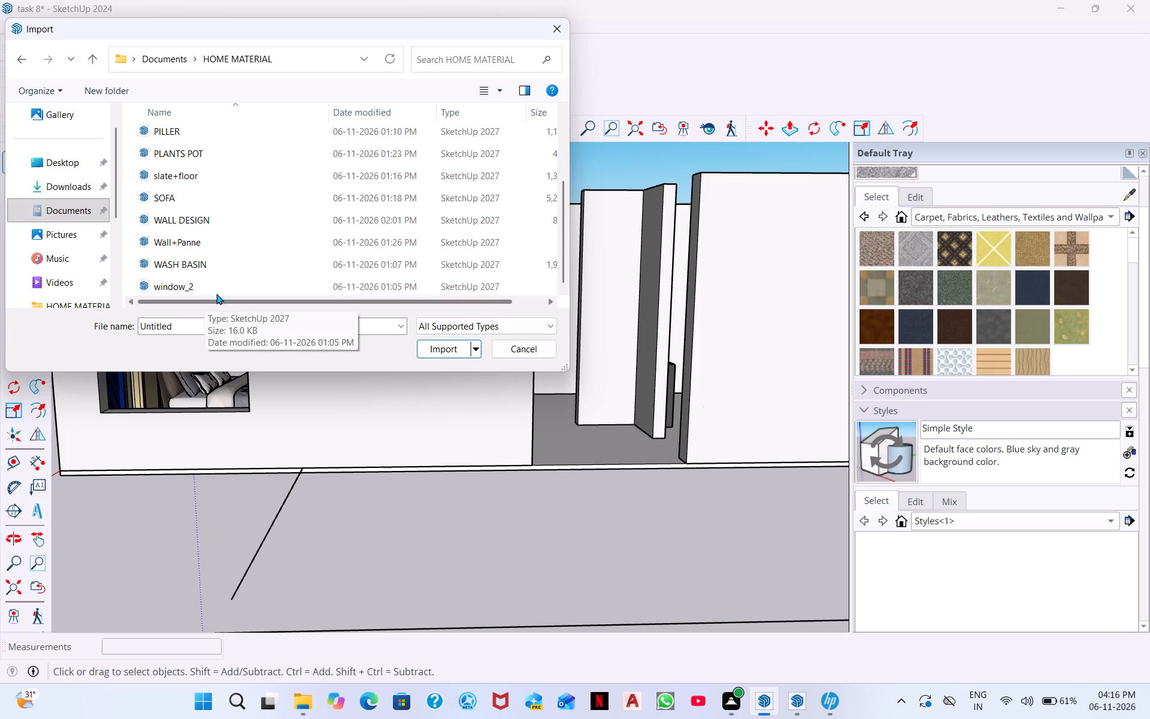
{"action": "scroll", "coordinate": [234, 241], "scroll_direction": "down", "scroll_amount": 4}
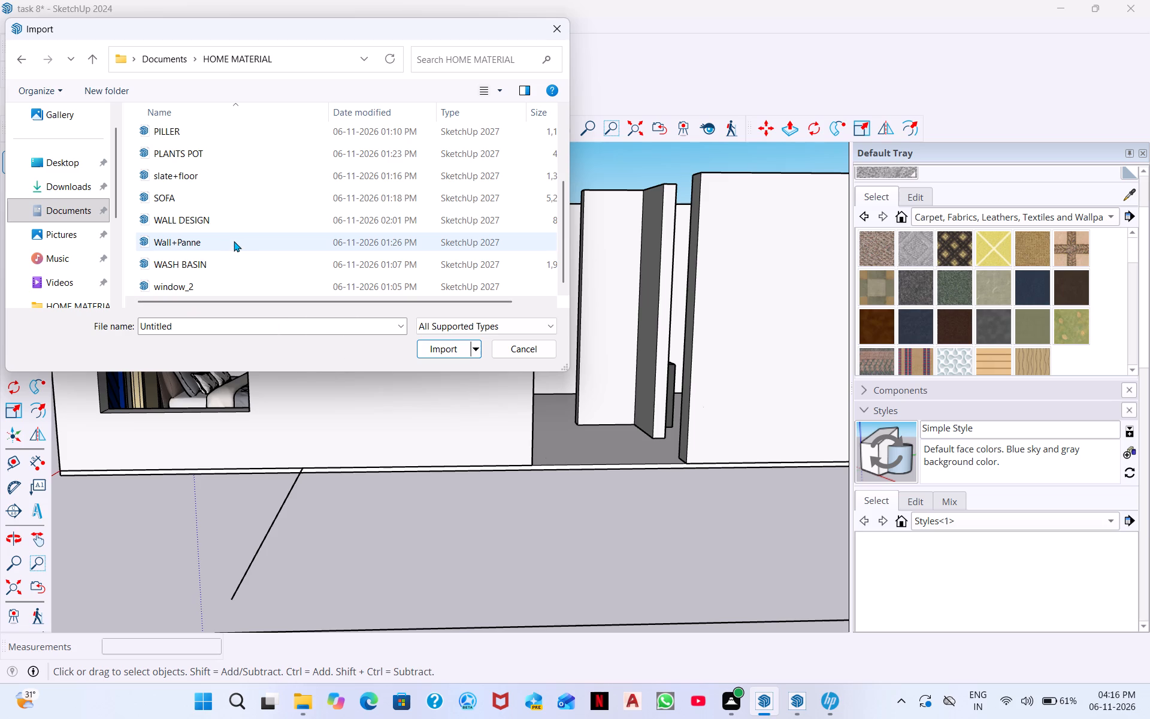
{"action": "scroll", "coordinate": [234, 241], "scroll_direction": "down", "scroll_amount": 9}
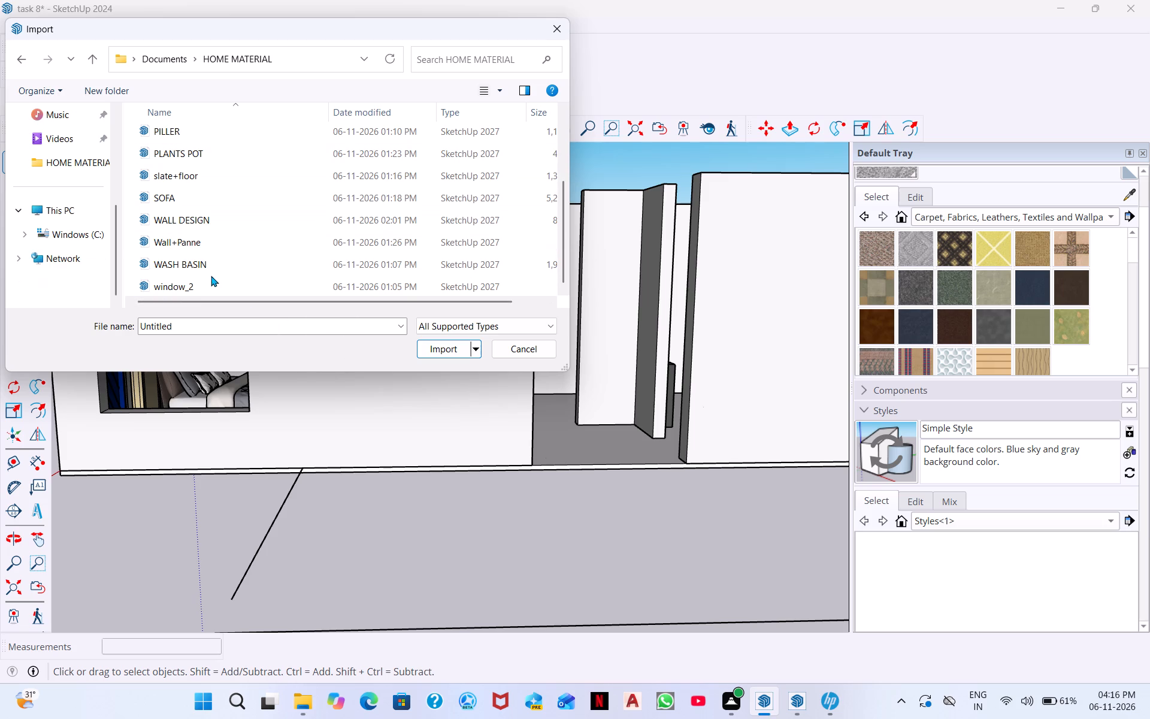
{"action": "left_click", "coordinate": [199, 293]}
{"action": "left_click", "coordinate": [455, 354]}
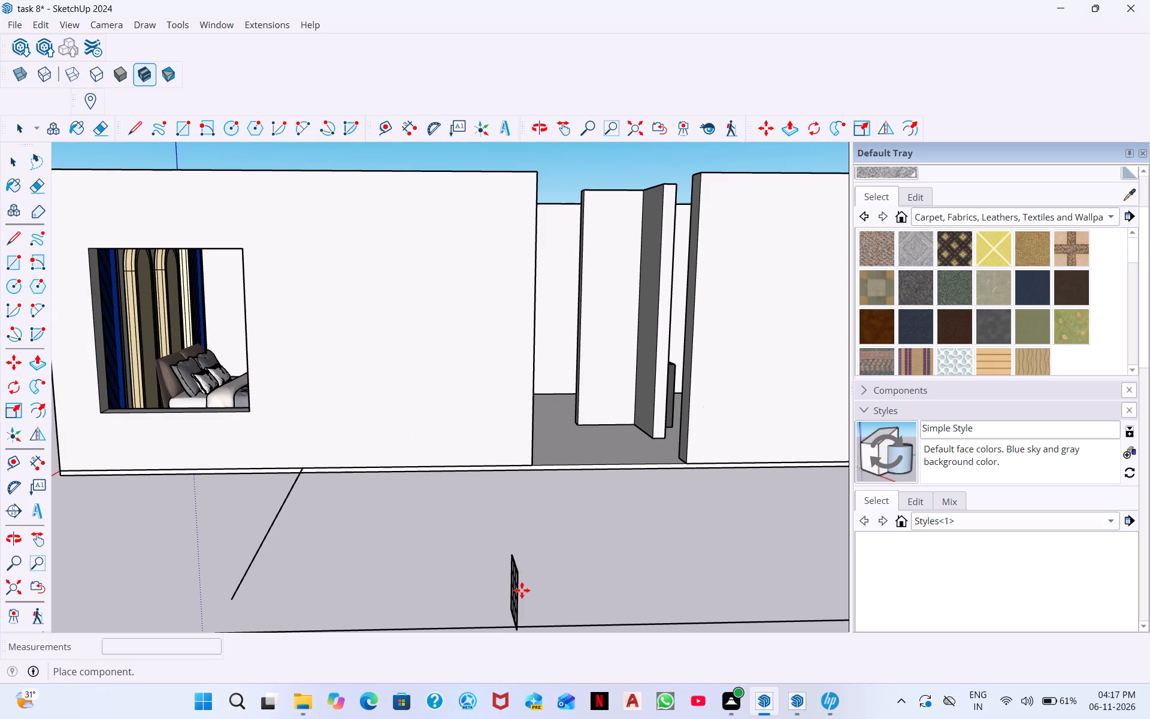
{"action": "left_click", "coordinate": [571, 542]}
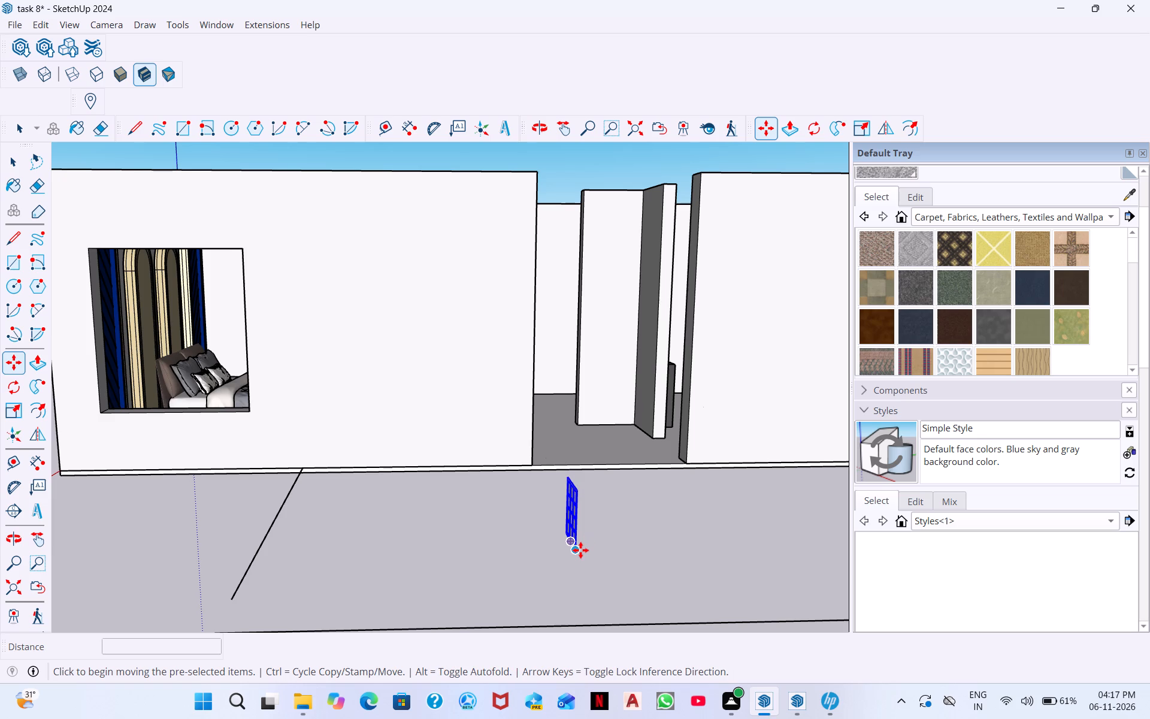
Rotate the placed window_2 component about the vertical axis at its origin.
{"action": "scroll", "coordinate": [597, 530], "scroll_direction": "up", "scroll_amount": 2}
{"action": "scroll", "coordinate": [597, 530], "scroll_direction": "down", "scroll_amount": 3}
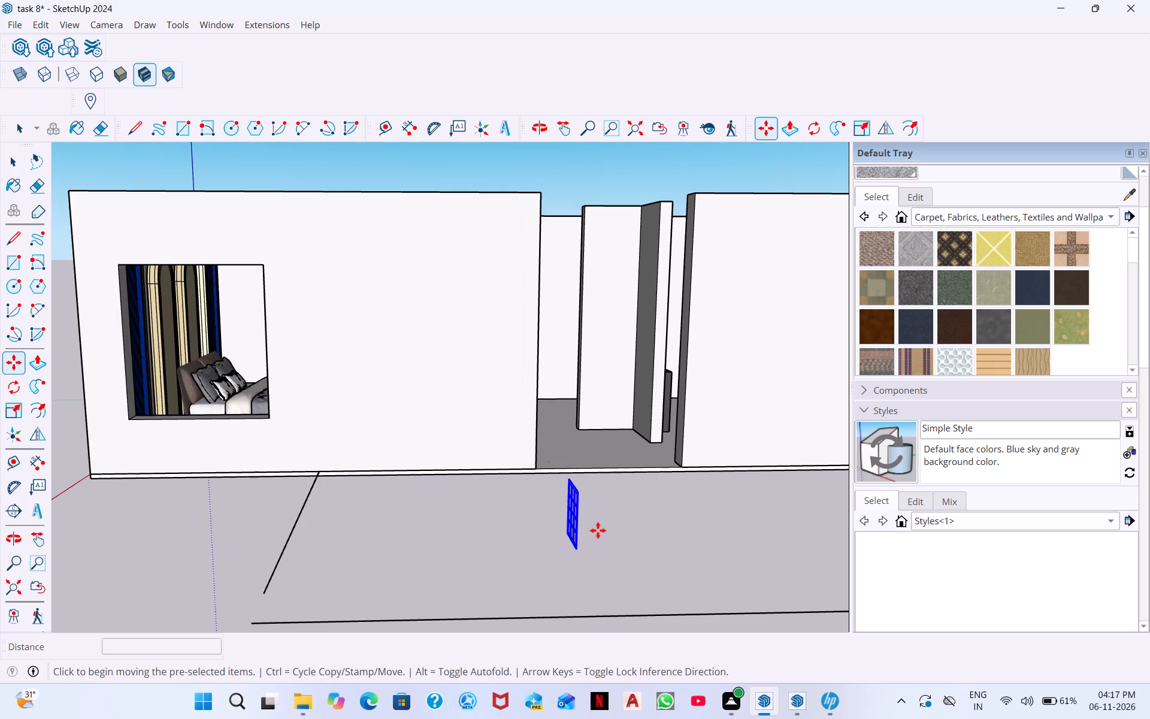
{"action": "scroll", "coordinate": [592, 554], "scroll_direction": "down", "scroll_amount": 1}
{"action": "scroll", "coordinate": [569, 554], "scroll_direction": "up", "scroll_amount": 9}
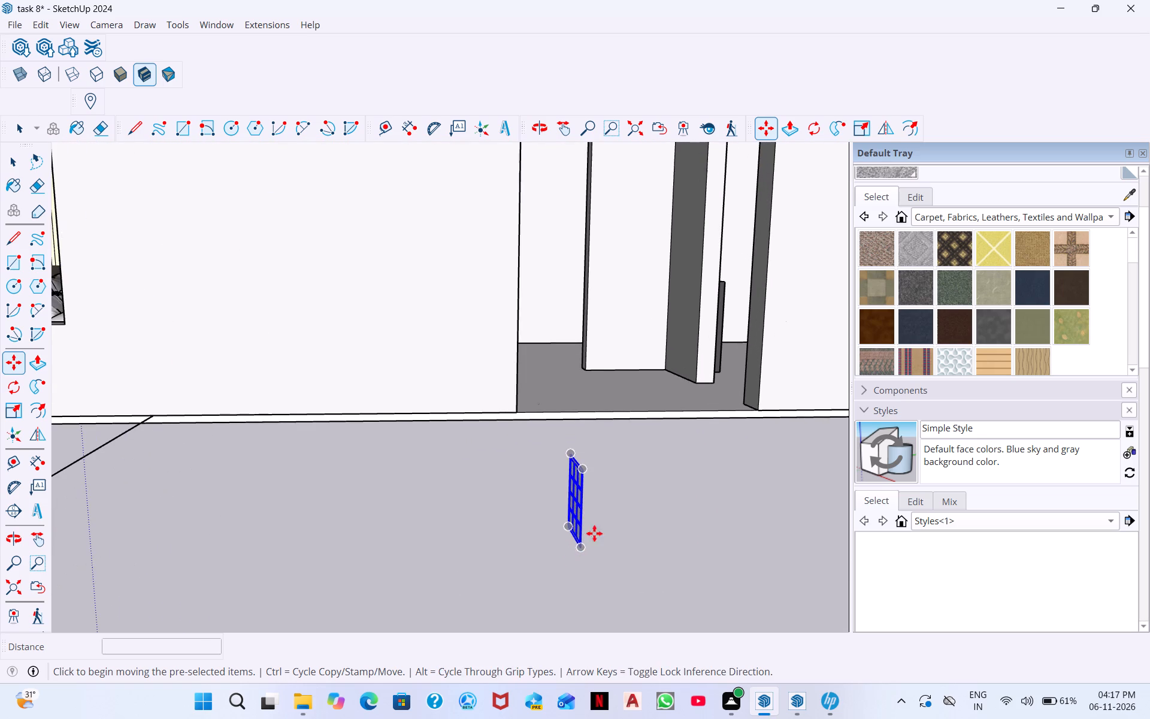
{"action": "scroll", "coordinate": [734, 360], "scroll_direction": "down", "scroll_amount": 5}
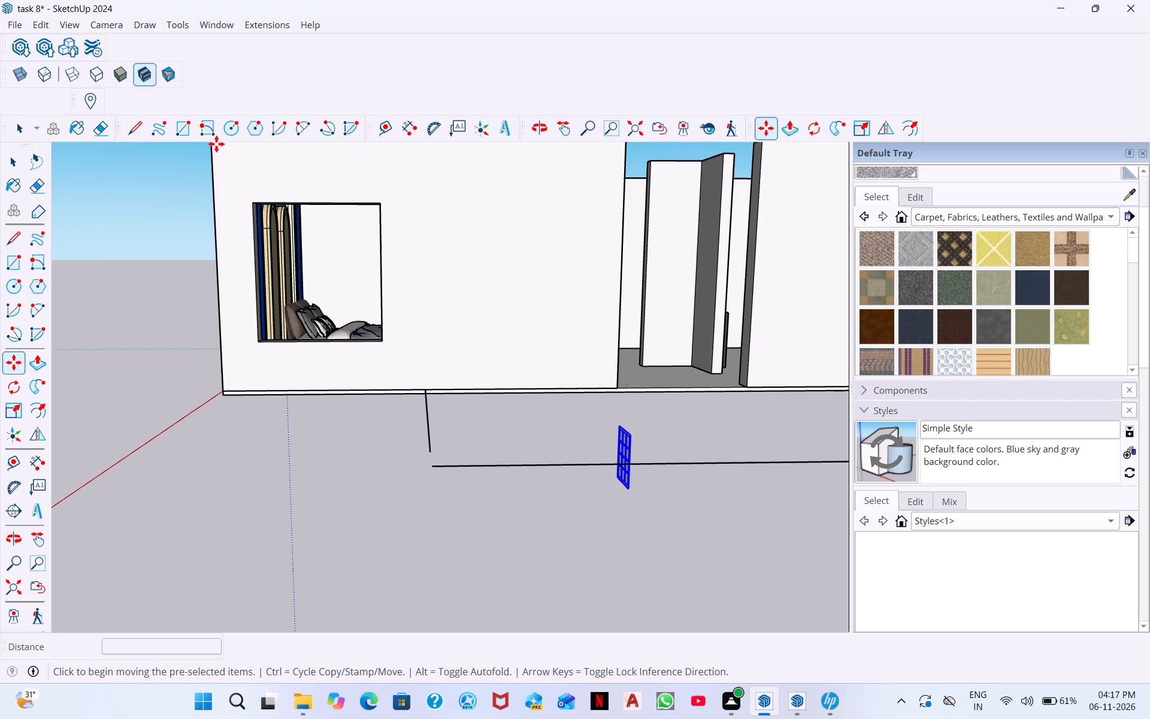
{"action": "key", "text": "q"}
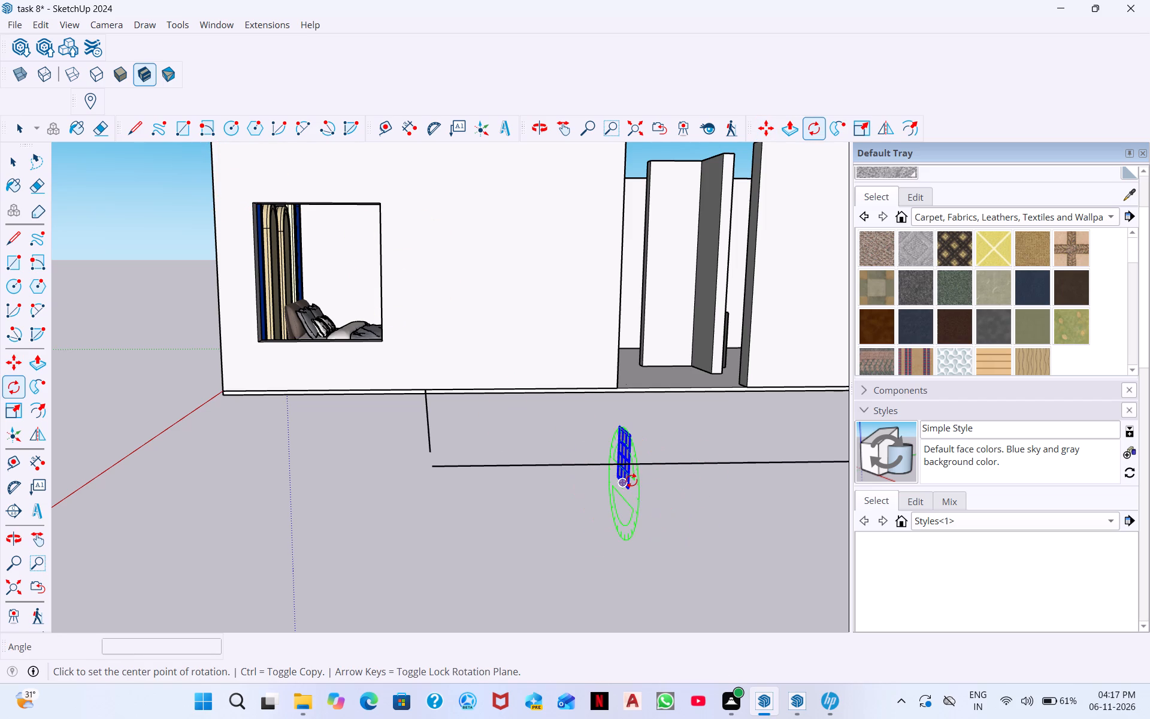
{"action": "key", "text": "Right"}
{"action": "key", "text": "Down"}
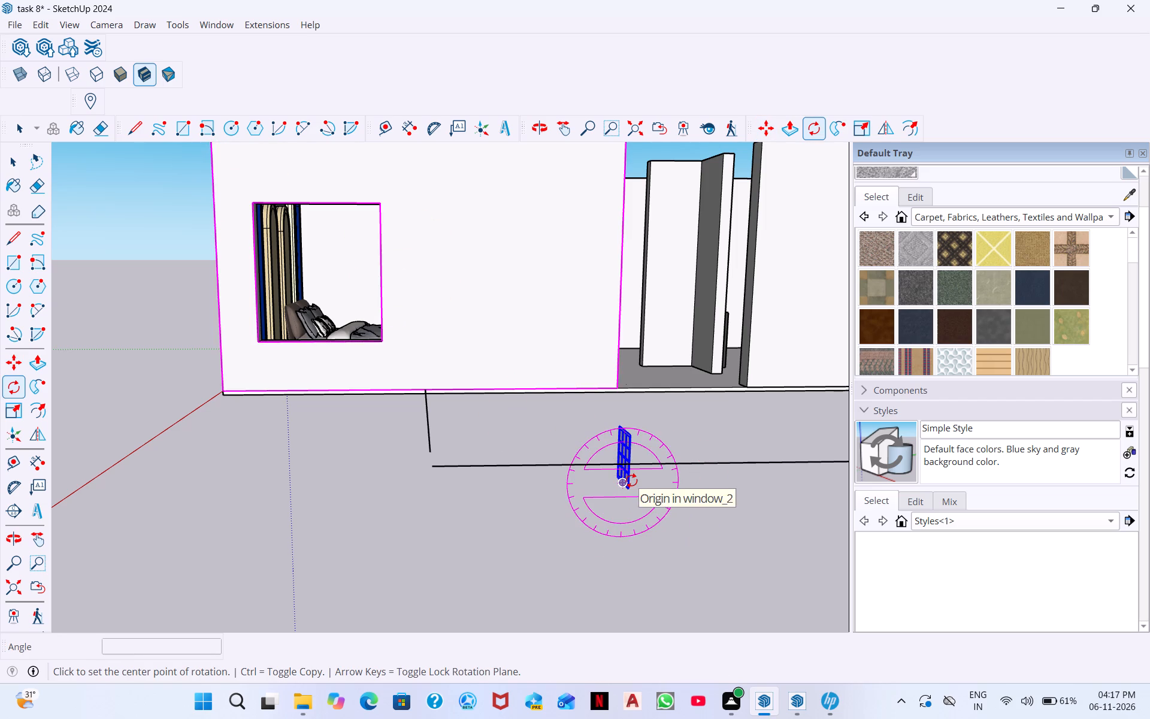
{"action": "key", "text": "Left"}
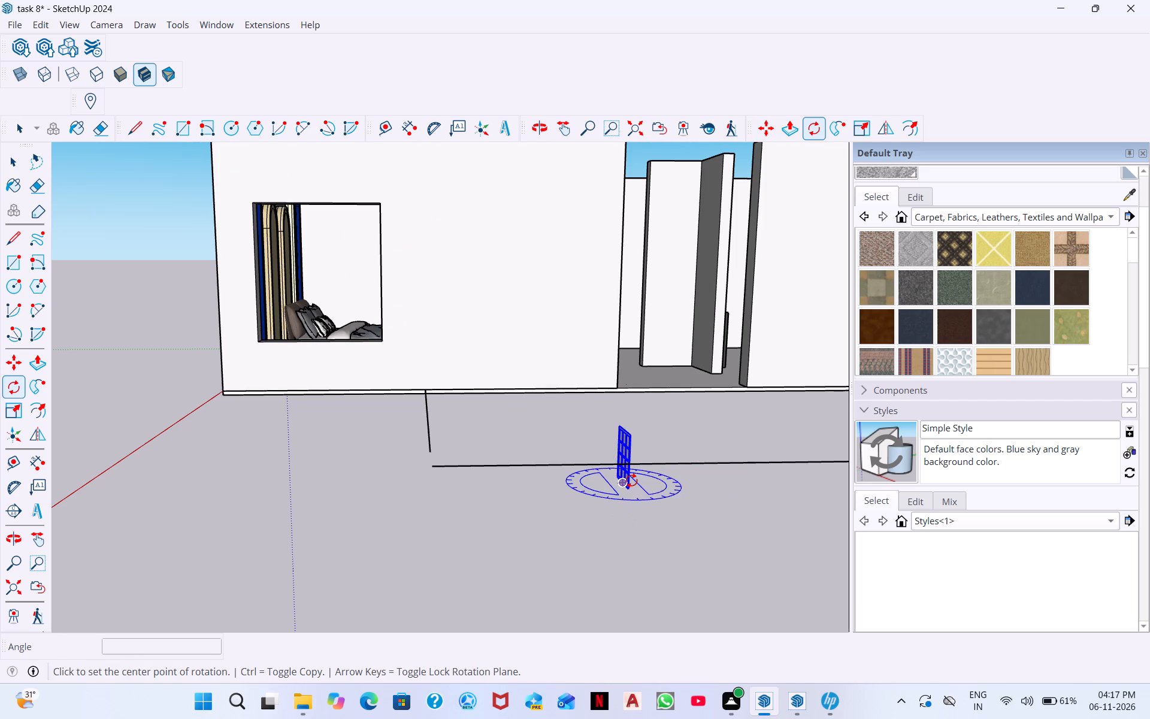
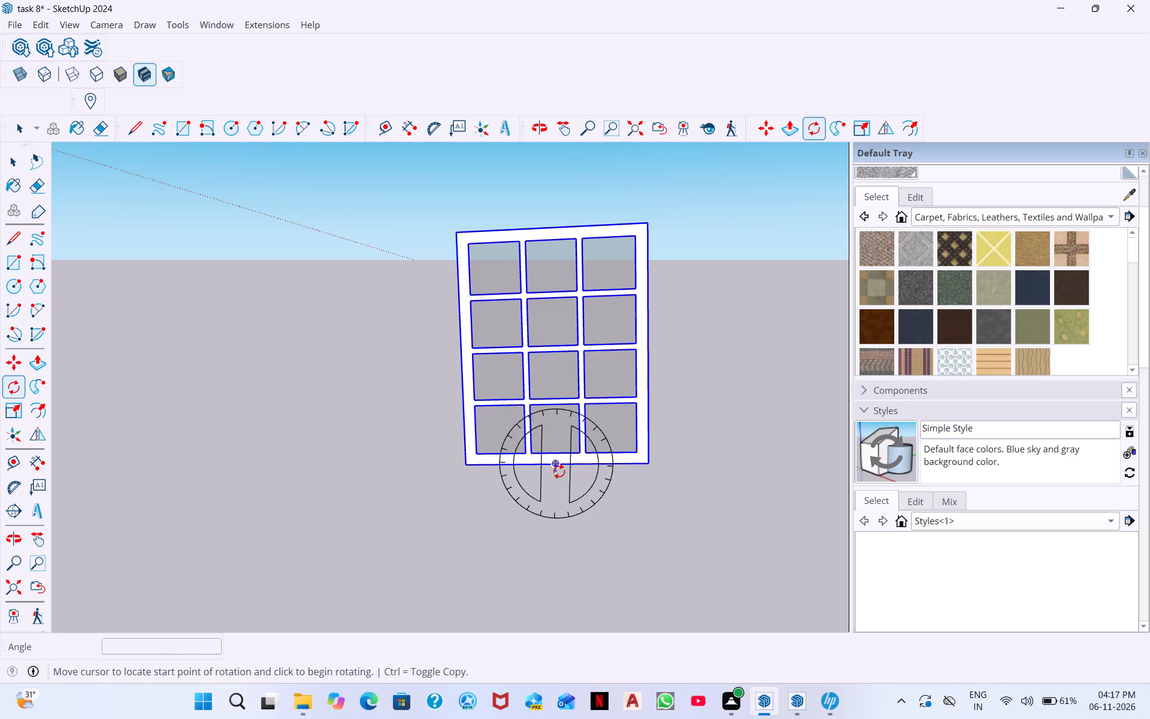
Rotate the twelve-pane window about 3 degrees around the midpoint of its bottom edge.
{"action": "key", "text": "Right"}
{"action": "key", "text": "Down"}
{"action": "key", "text": "Up"}
{"action": "key", "text": "Left"}
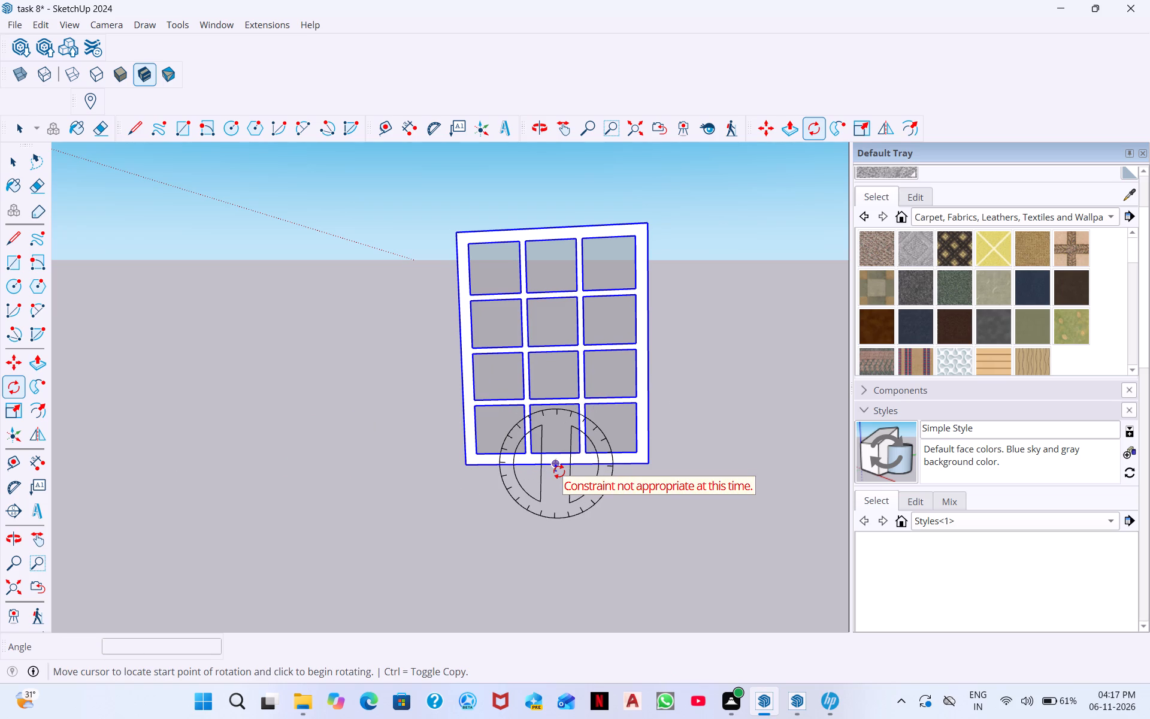
{"action": "key", "text": "Up"}
{"action": "key", "text": "Down"}
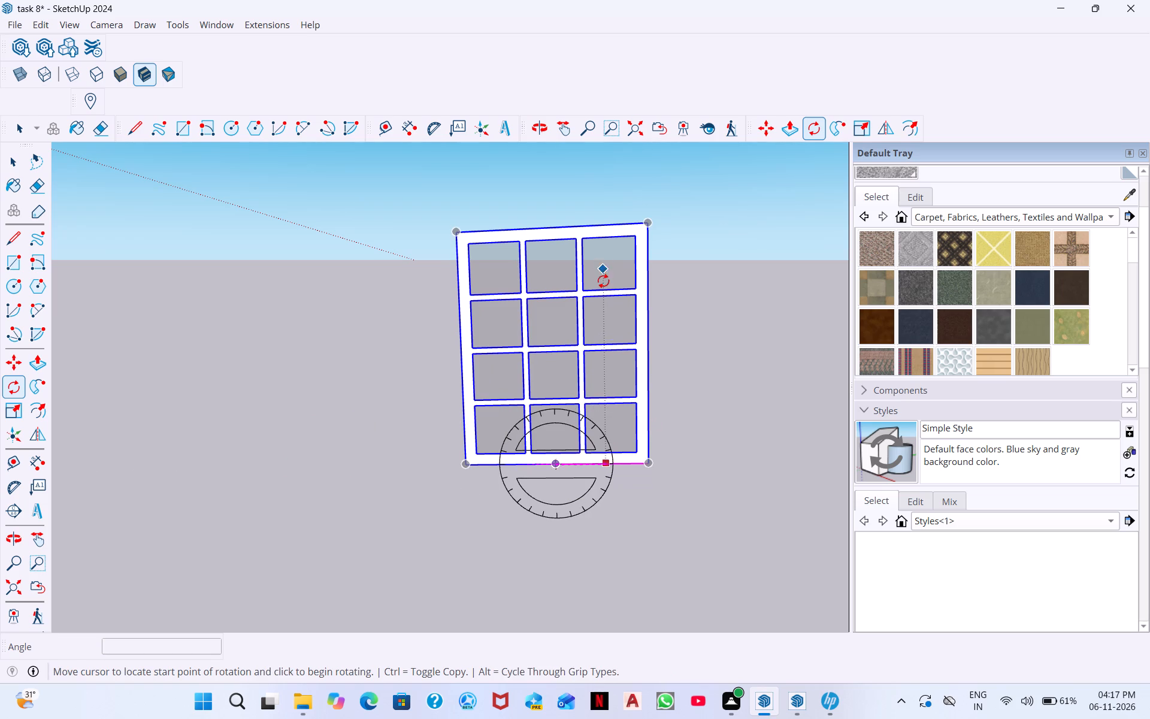
{"action": "key", "text": "Up"}
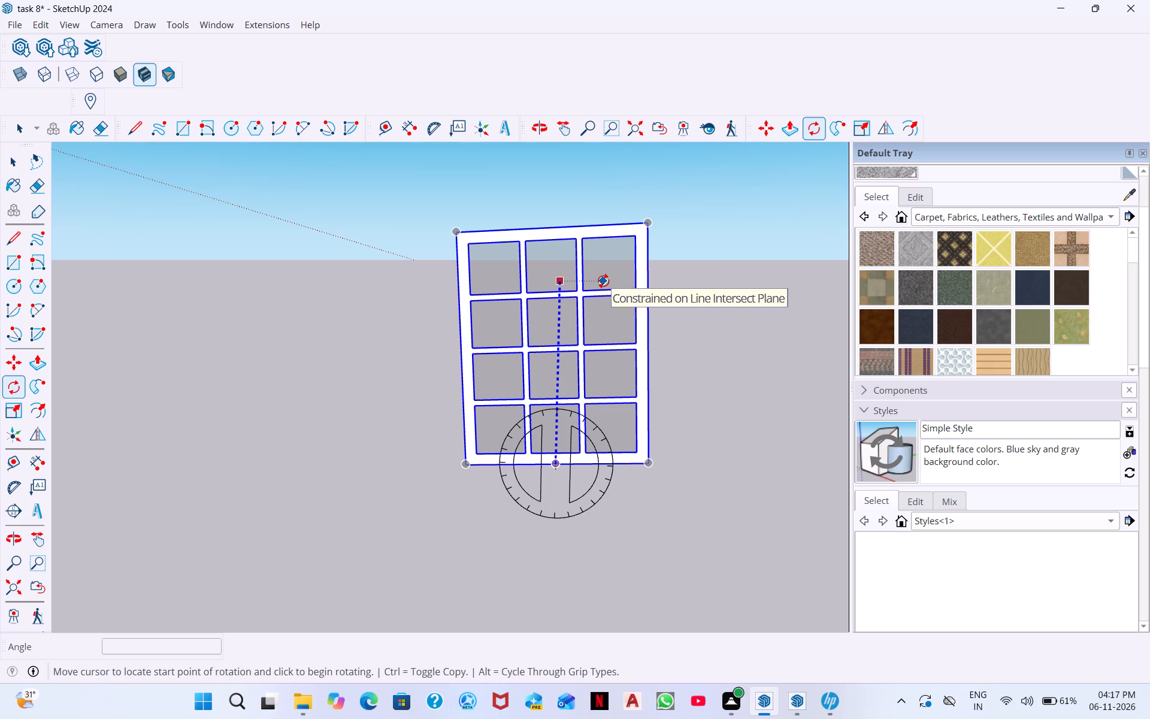
{"action": "left_click", "coordinate": [557, 464]}
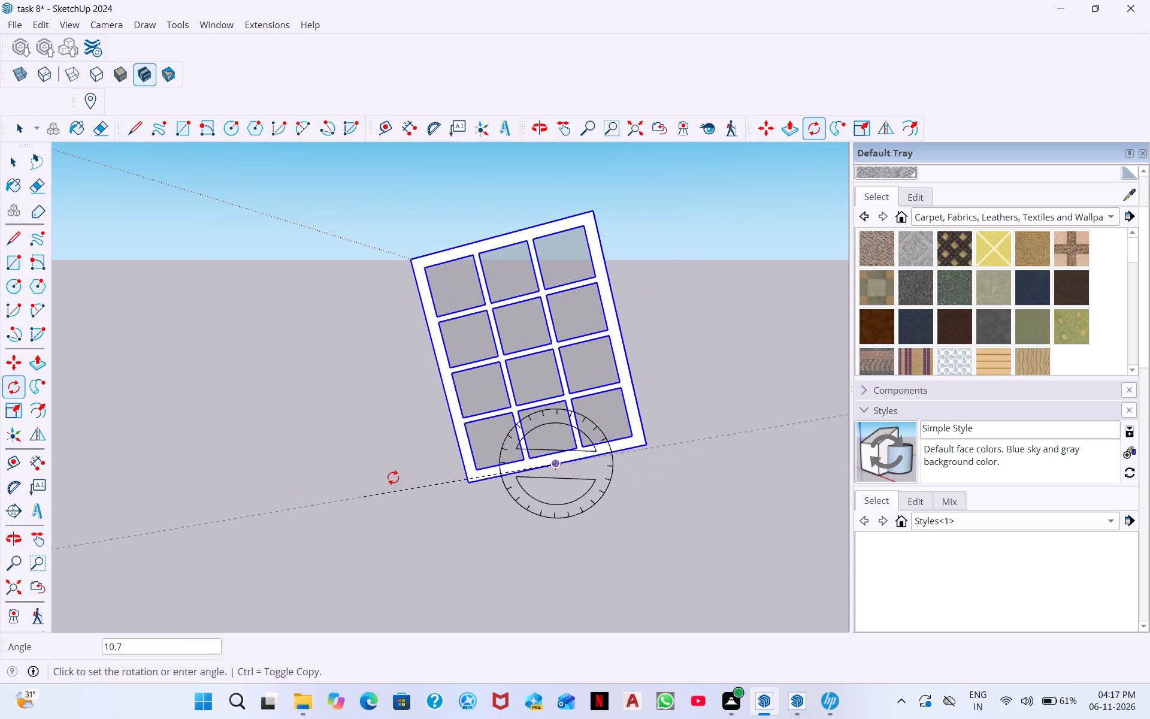
{"action": "double_click", "coordinate": [437, 454]}
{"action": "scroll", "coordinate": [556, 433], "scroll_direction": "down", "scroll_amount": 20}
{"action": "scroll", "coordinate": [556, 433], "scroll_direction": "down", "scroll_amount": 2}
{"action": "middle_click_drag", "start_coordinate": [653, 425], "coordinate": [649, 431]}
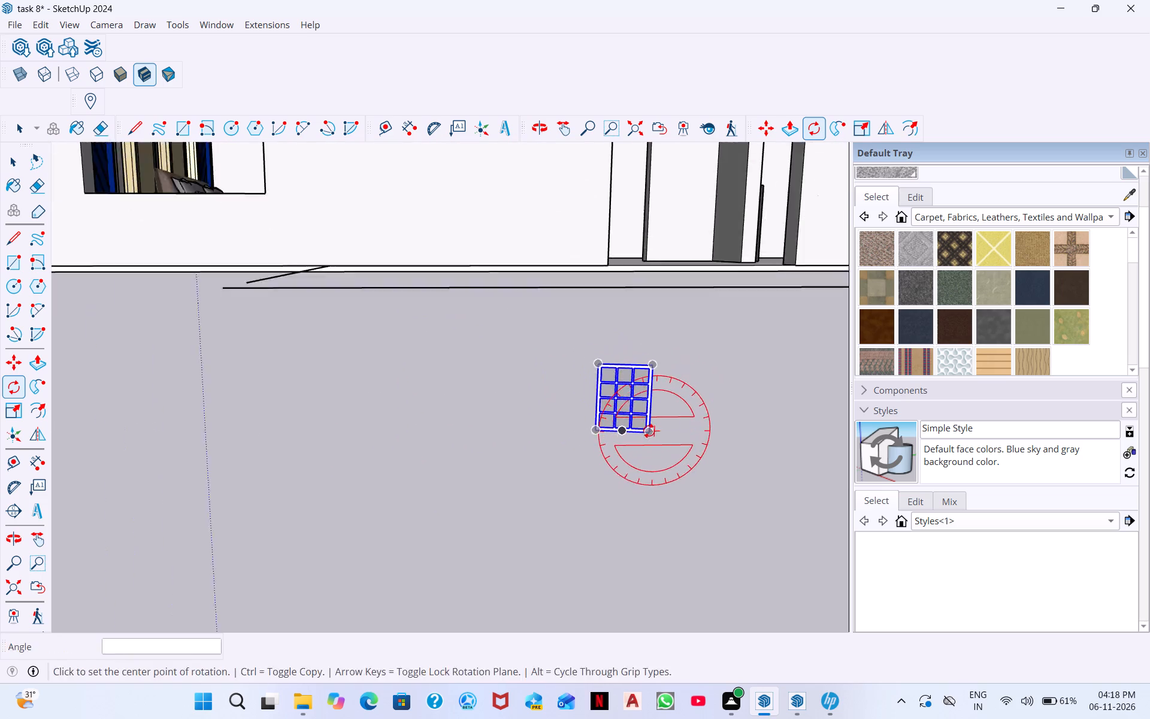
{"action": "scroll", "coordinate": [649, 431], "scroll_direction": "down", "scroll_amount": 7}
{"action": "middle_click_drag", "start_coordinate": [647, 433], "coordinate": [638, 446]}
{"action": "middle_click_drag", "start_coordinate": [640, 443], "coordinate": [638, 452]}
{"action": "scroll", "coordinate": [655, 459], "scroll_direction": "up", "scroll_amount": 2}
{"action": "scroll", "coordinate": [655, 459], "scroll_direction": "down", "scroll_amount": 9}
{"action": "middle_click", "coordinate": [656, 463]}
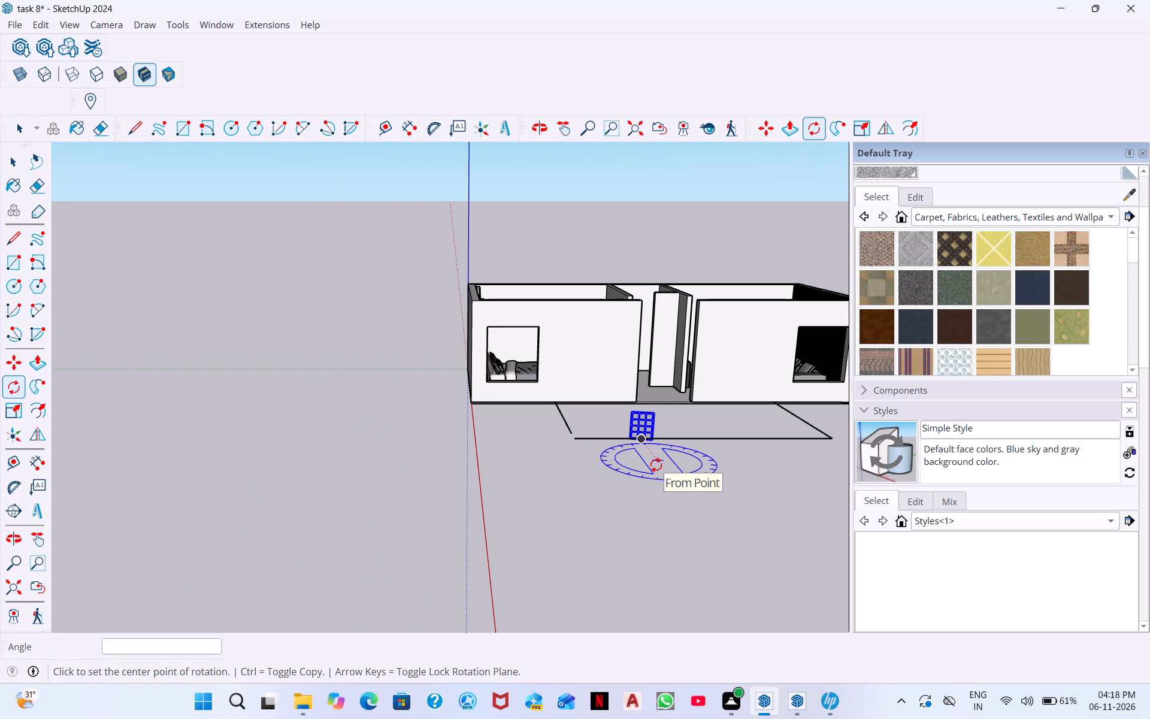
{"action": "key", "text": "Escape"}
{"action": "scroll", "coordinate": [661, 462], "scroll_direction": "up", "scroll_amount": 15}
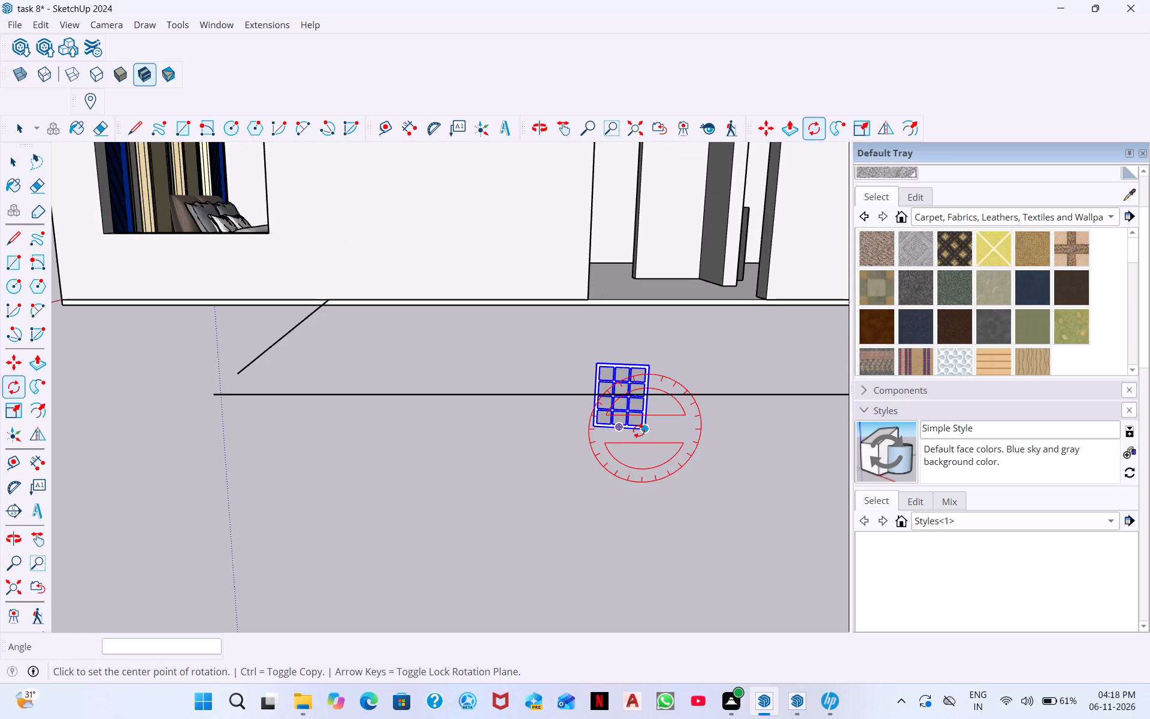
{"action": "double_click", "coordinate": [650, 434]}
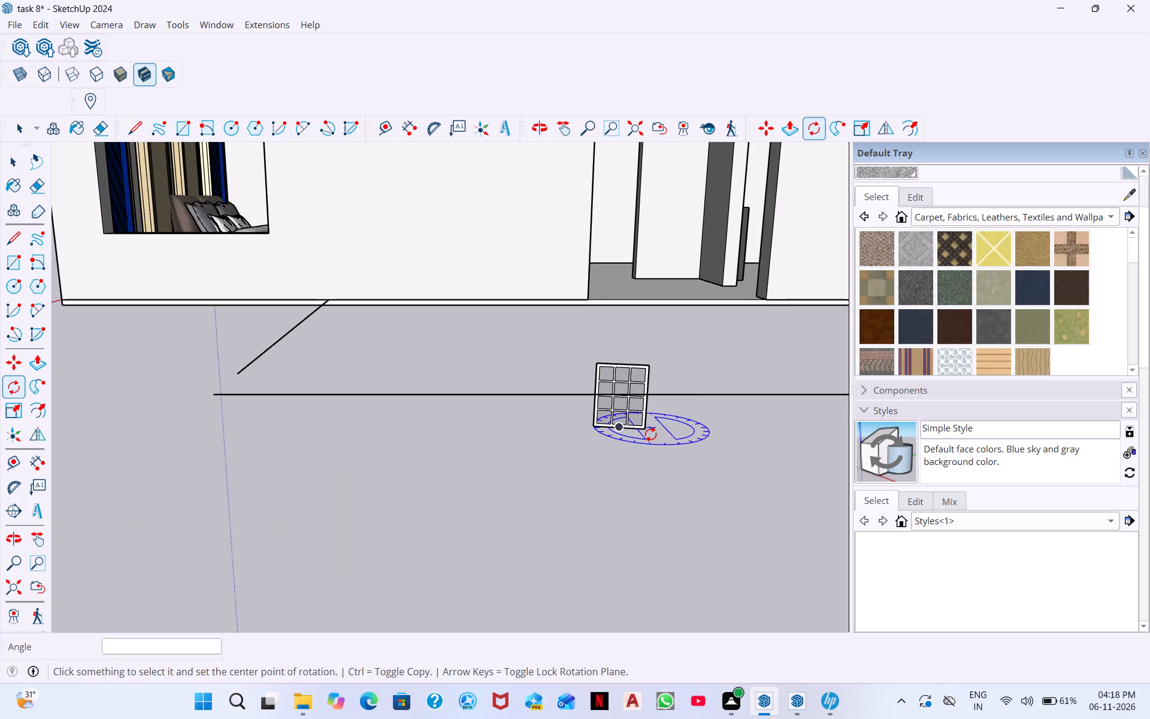
Reselect the twelve-pane window and move it by its lower corner to a spot well out in front of the house.
{"action": "key", "text": "space"}
{"action": "left_click", "coordinate": [613, 427]}
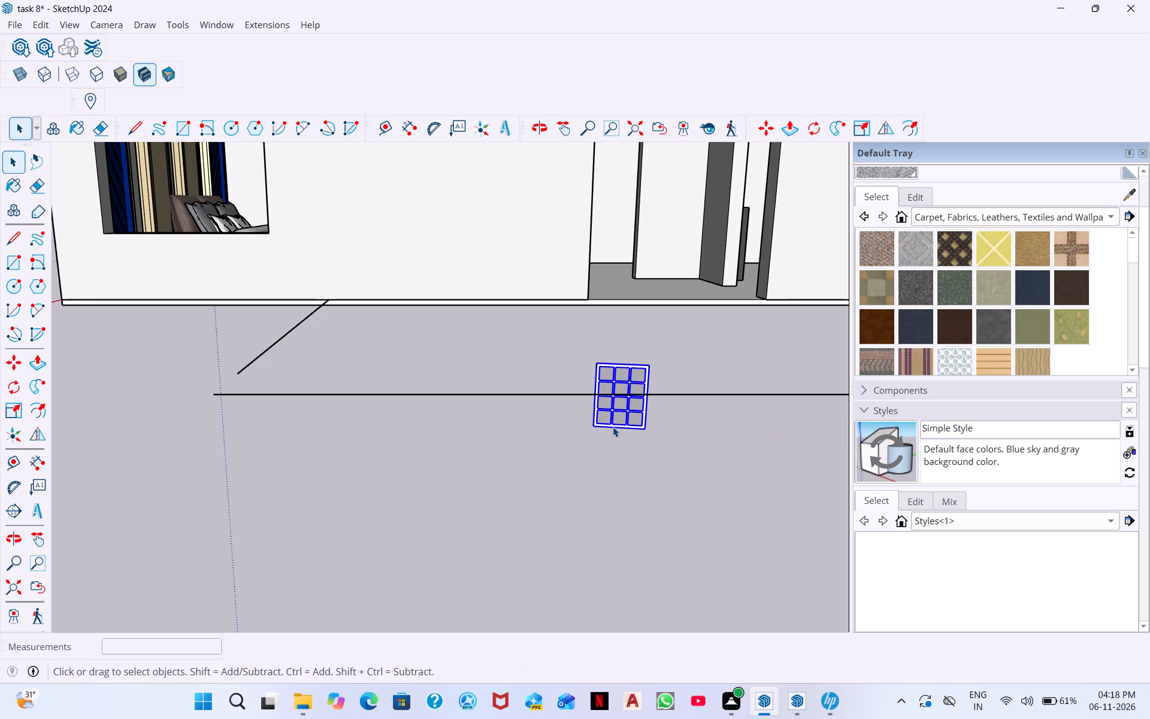
{"action": "scroll", "coordinate": [517, 303], "scroll_direction": "up", "scroll_amount": 4}
{"action": "scroll", "coordinate": [344, 215], "scroll_direction": "down", "scroll_amount": 3}
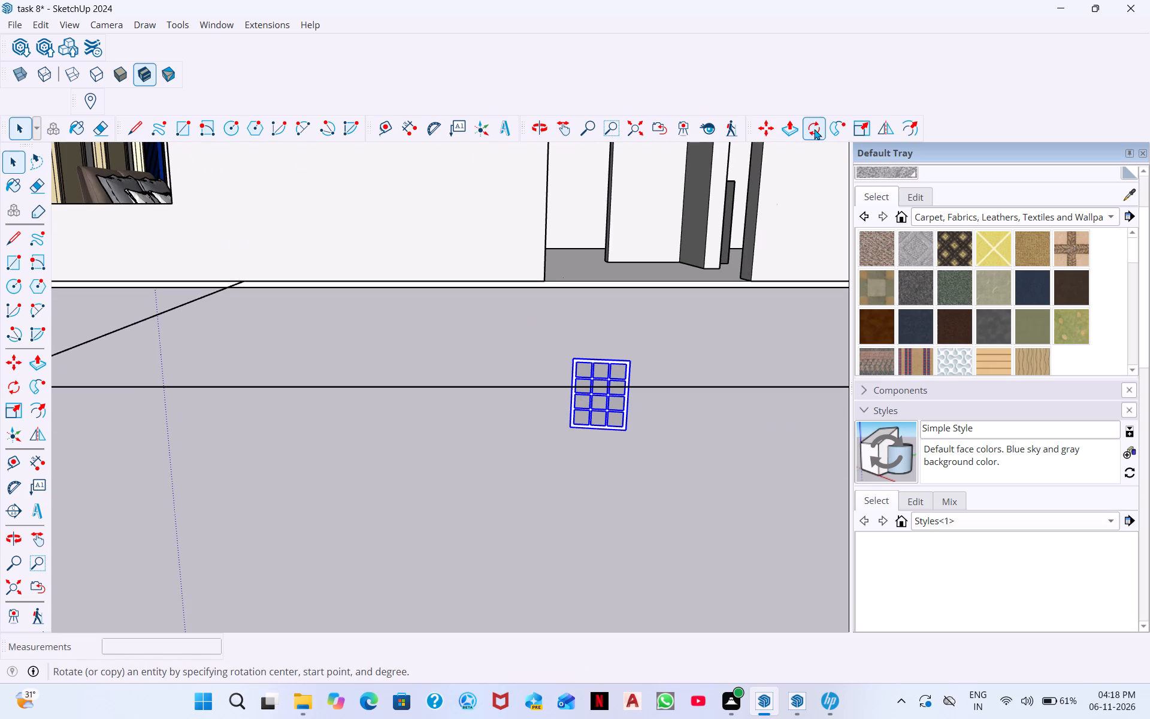
{"action": "left_click", "coordinate": [859, 122]}
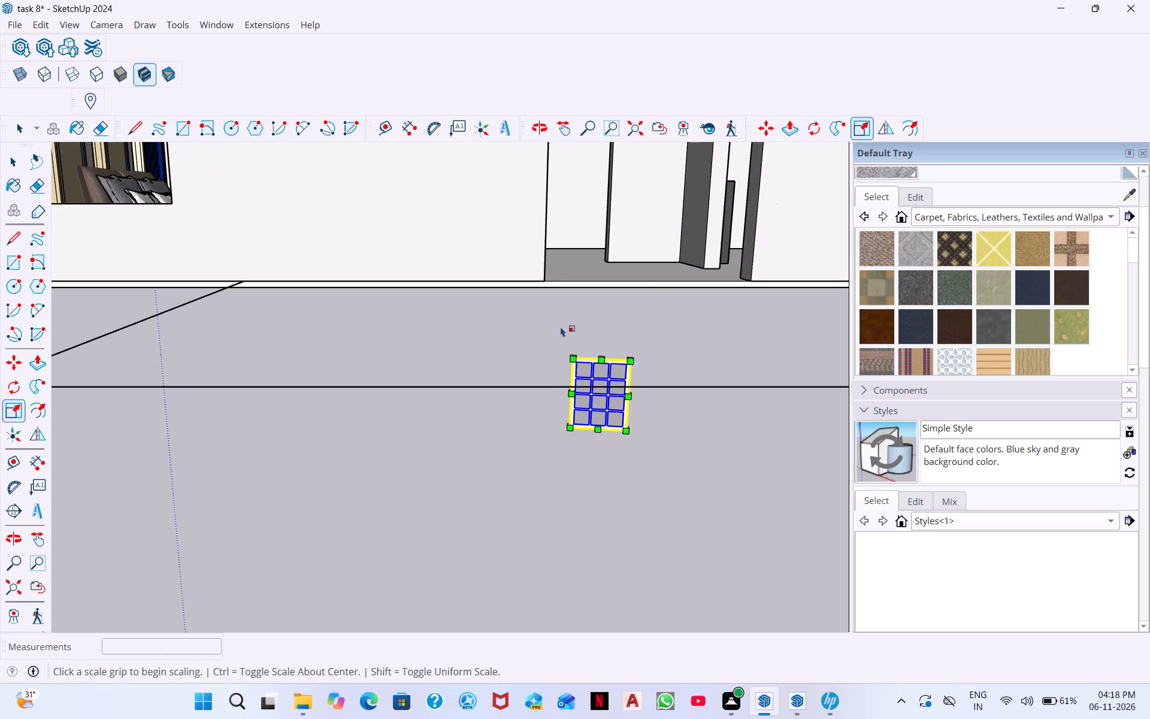
{"action": "scroll", "coordinate": [600, 352], "scroll_direction": "up", "scroll_amount": 1}
{"action": "middle_click_drag", "start_coordinate": [577, 477], "coordinate": [577, 635]}
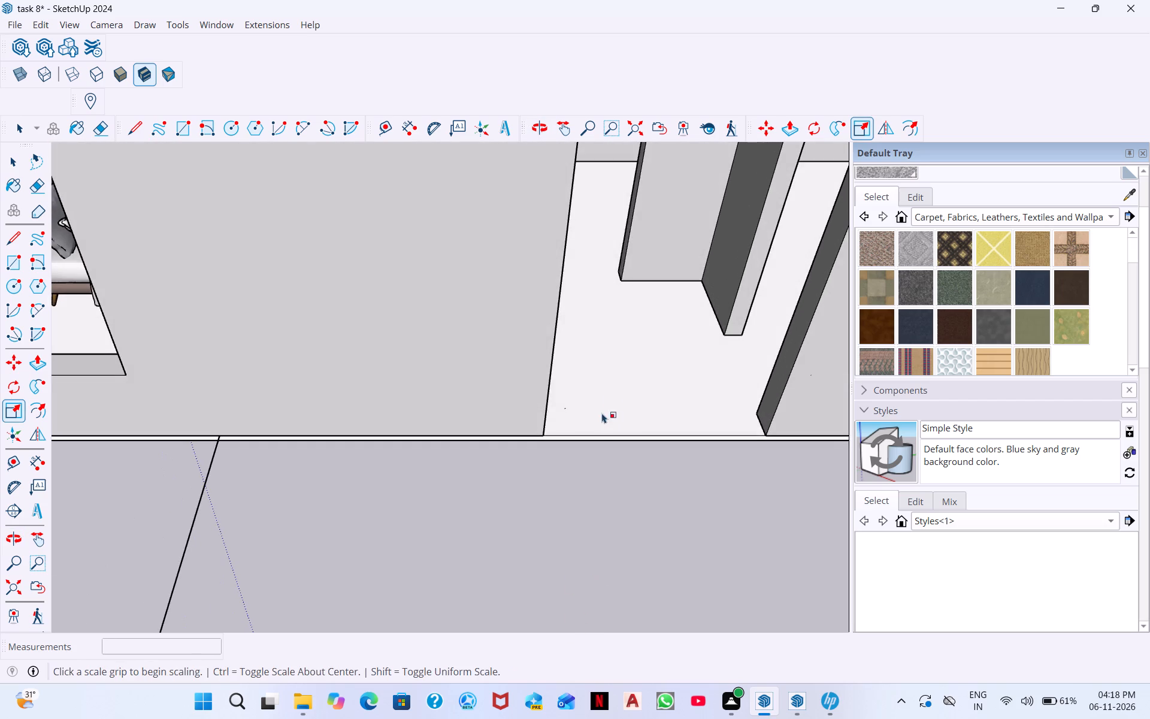
{"action": "middle_click_drag", "start_coordinate": [602, 406], "coordinate": [664, 182]}
{"action": "scroll", "coordinate": [552, 454], "scroll_direction": "up", "scroll_amount": 8}
{"action": "scroll", "coordinate": [544, 383], "scroll_direction": "up", "scroll_amount": 1}
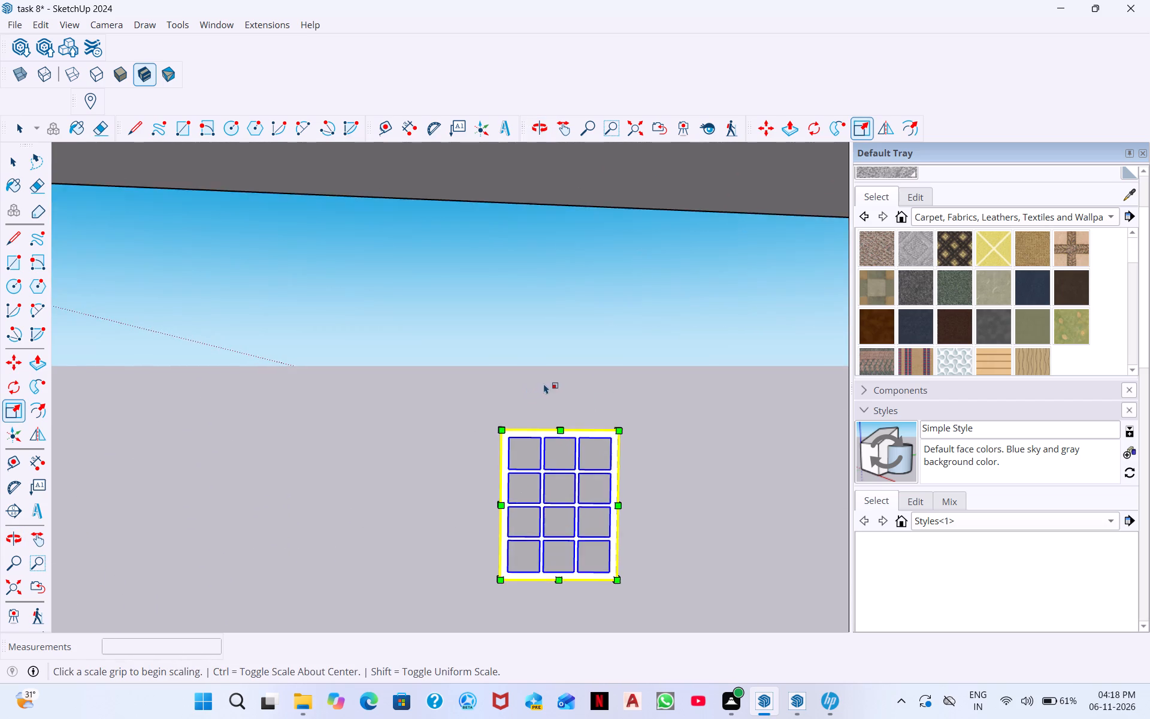
{"action": "middle_click_drag", "start_coordinate": [544, 413], "coordinate": [579, 718]}
{"action": "middle_click_drag", "start_coordinate": [554, 672], "coordinate": [524, 327]}
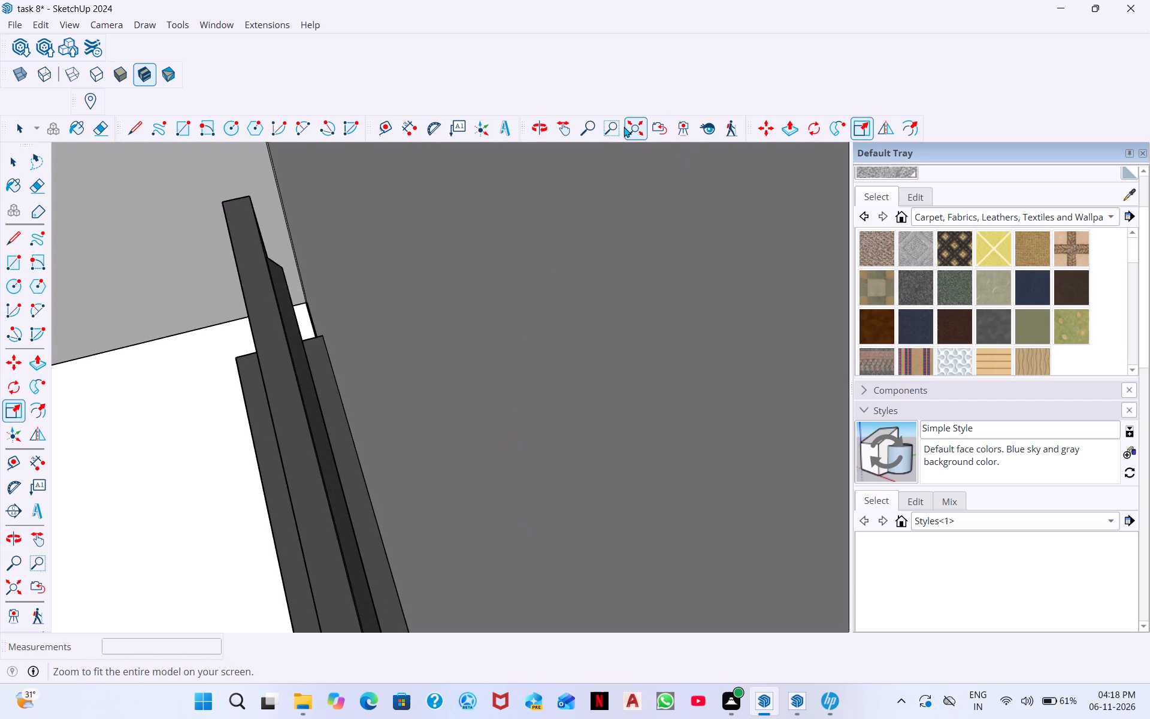
{"action": "left_click", "coordinate": [635, 131]}
{"action": "scroll", "coordinate": [553, 516], "scroll_direction": "down", "scroll_amount": 1}
{"action": "middle_click_drag", "start_coordinate": [553, 524], "coordinate": [510, 437]}
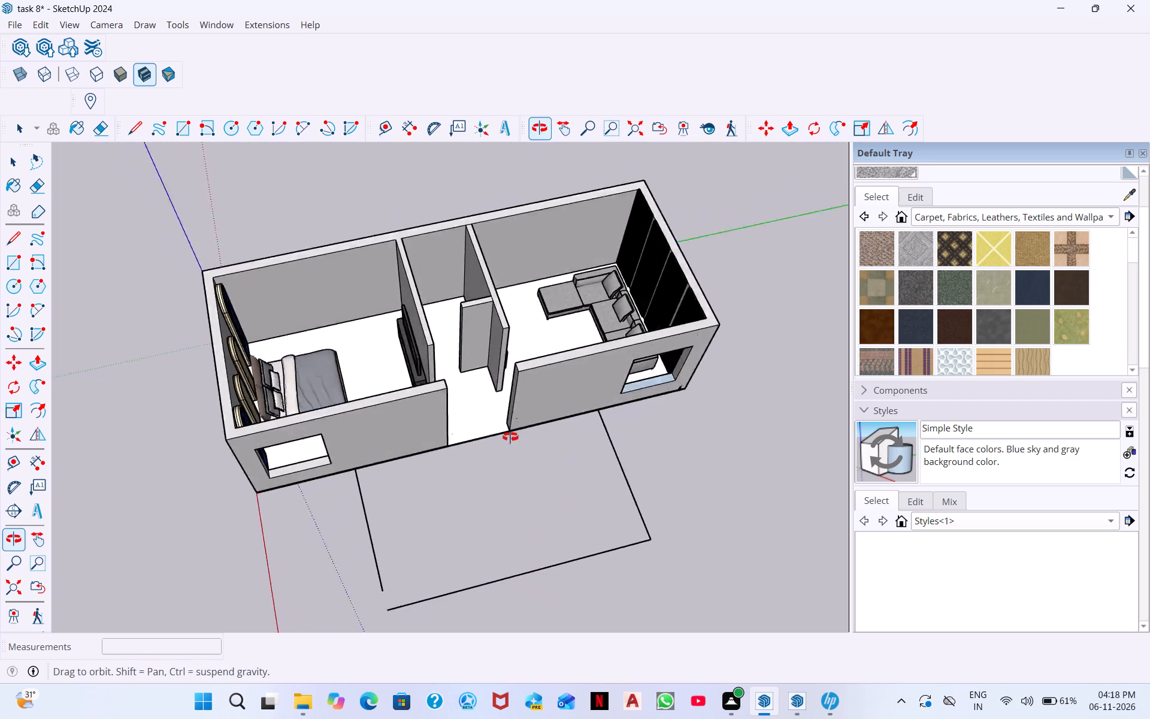
{"action": "middle_click_drag", "start_coordinate": [510, 437], "coordinate": [455, 222]}
{"action": "middle_click_drag", "start_coordinate": [507, 458], "coordinate": [507, 379]}
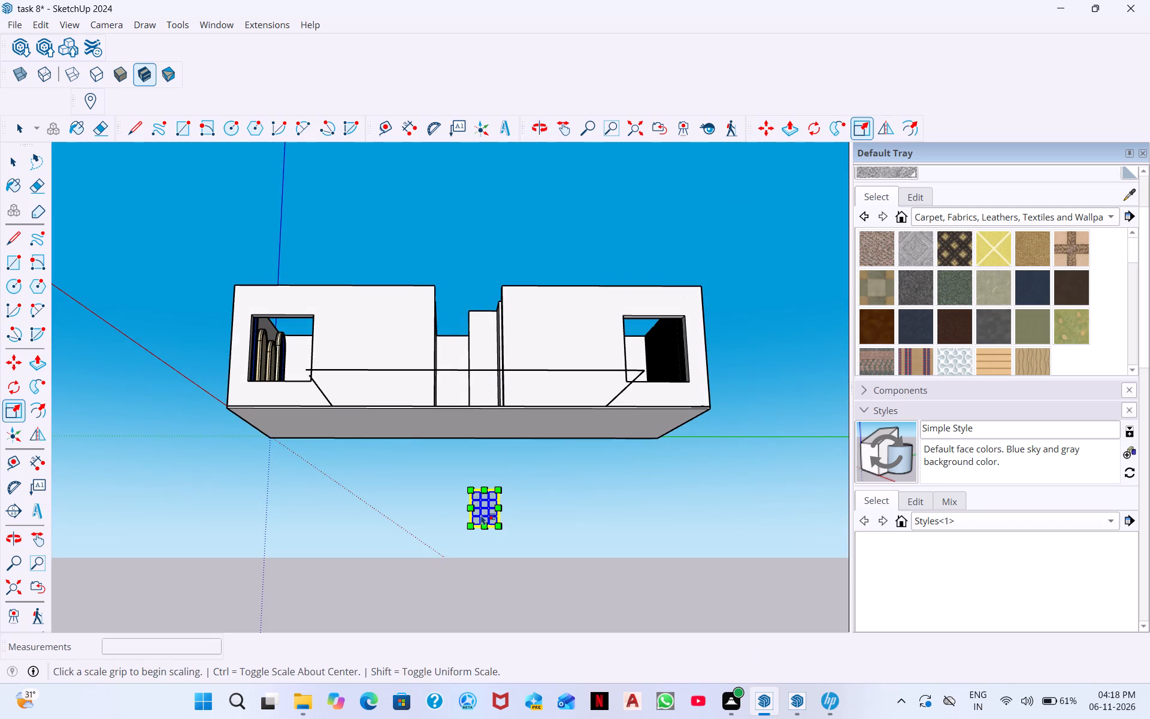
{"action": "left_click", "coordinate": [764, 133]}
{"action": "left_click", "coordinate": [465, 535]}
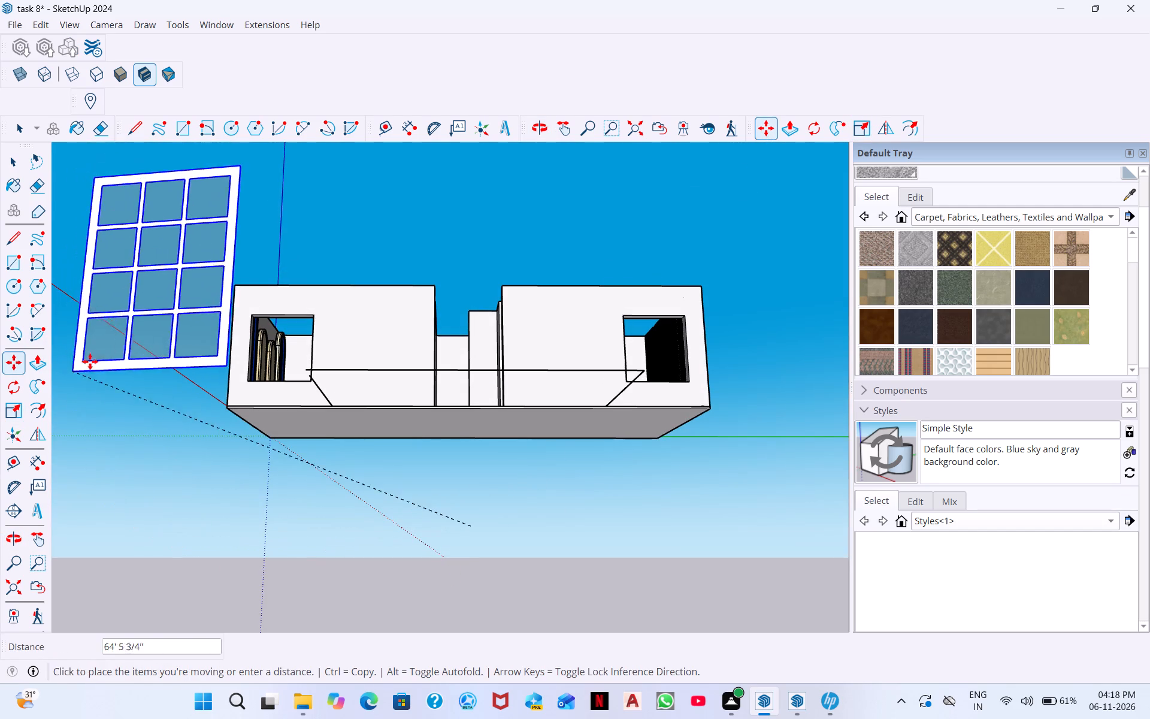
{"action": "left_click", "coordinate": [53, 340]}
Move the window about 58' 6 11/16" back toward the house, near the front corner by the bedroom window opening.
{"action": "scroll", "coordinate": [263, 301], "scroll_direction": "down", "scroll_amount": 1}
{"action": "middle_click_drag", "start_coordinate": [262, 321], "coordinate": [326, 521]}
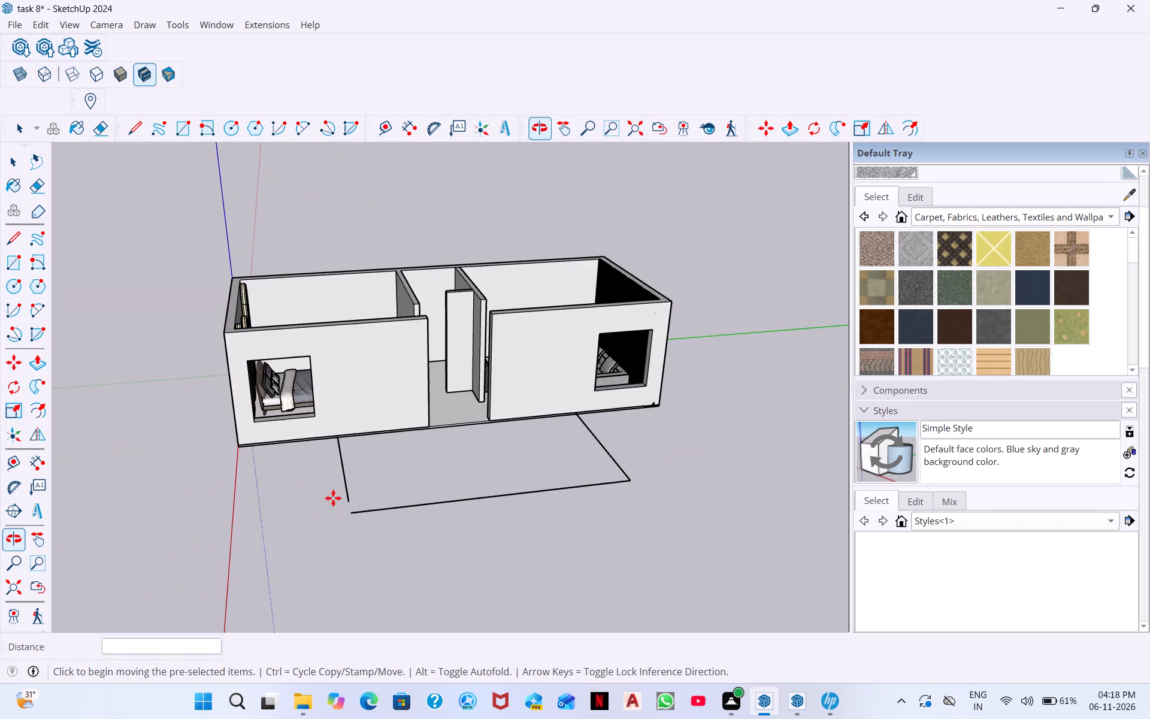
{"action": "scroll", "coordinate": [316, 337], "scroll_direction": "down", "scroll_amount": 15}
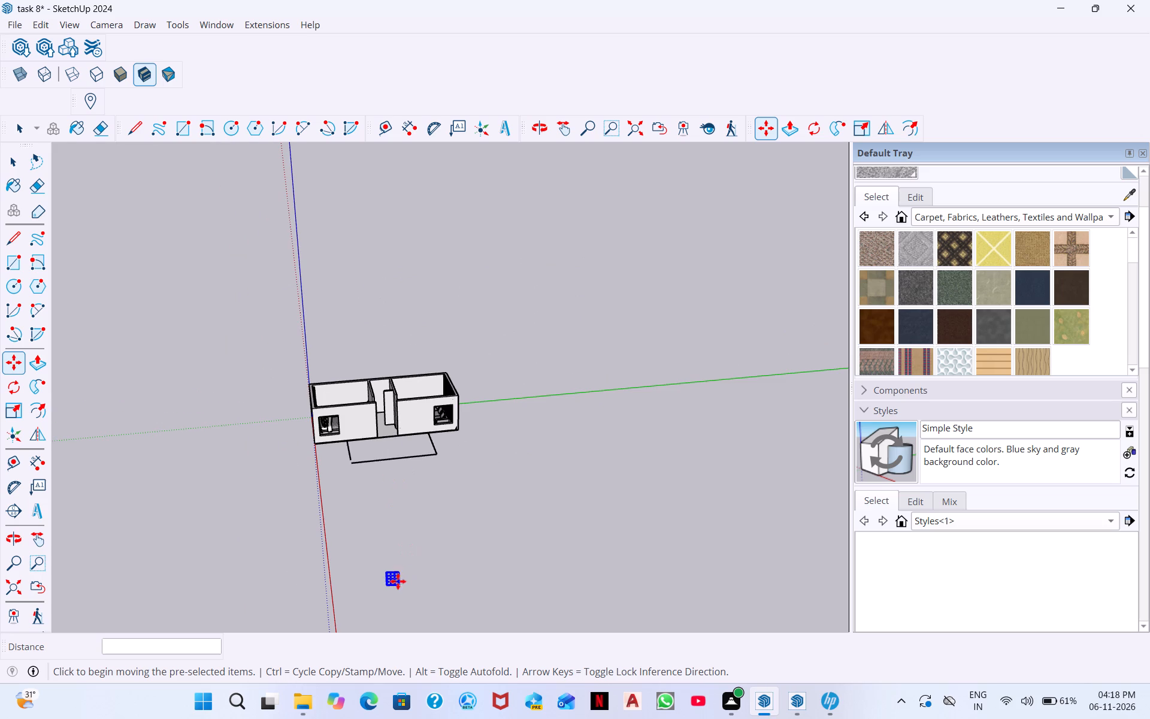
{"action": "left_click_drag", "start_coordinate": [395, 580], "coordinate": [395, 563]}
{"action": "left_click", "coordinate": [334, 451]}
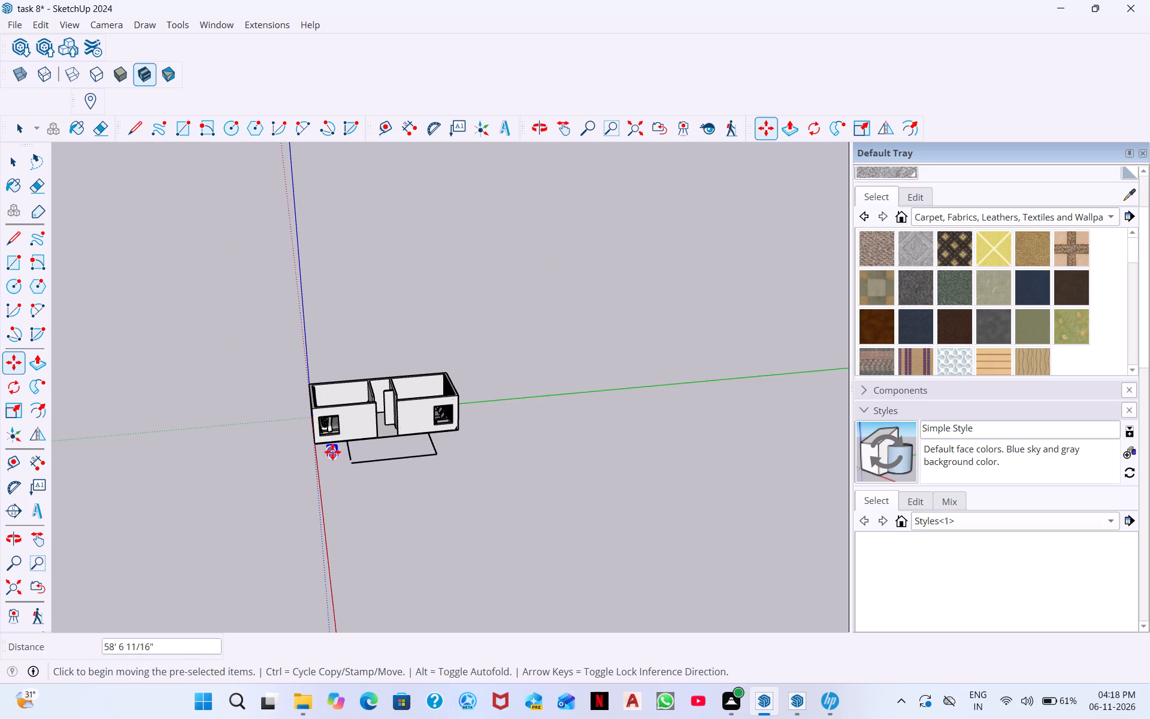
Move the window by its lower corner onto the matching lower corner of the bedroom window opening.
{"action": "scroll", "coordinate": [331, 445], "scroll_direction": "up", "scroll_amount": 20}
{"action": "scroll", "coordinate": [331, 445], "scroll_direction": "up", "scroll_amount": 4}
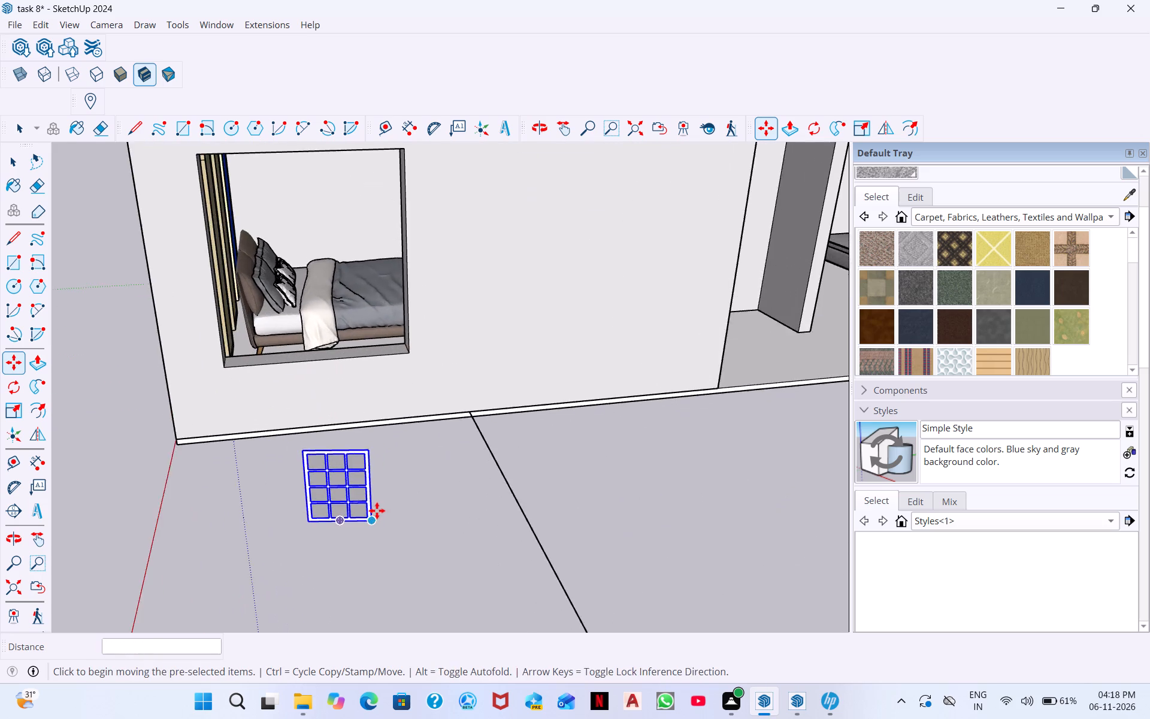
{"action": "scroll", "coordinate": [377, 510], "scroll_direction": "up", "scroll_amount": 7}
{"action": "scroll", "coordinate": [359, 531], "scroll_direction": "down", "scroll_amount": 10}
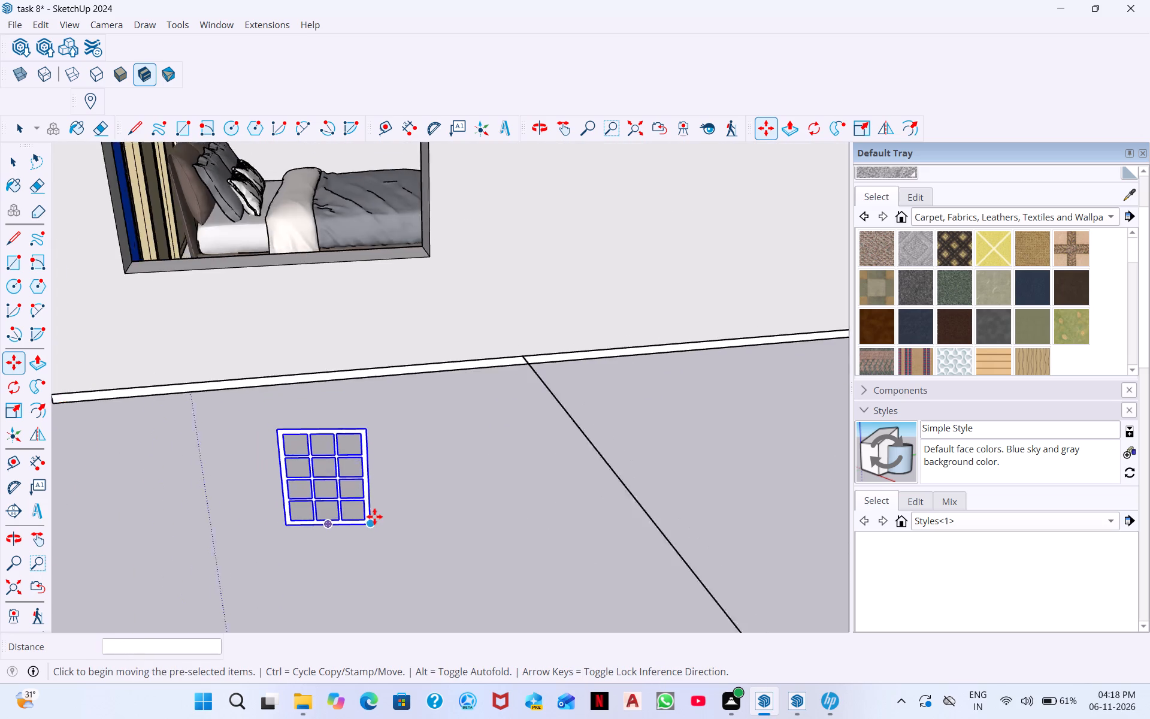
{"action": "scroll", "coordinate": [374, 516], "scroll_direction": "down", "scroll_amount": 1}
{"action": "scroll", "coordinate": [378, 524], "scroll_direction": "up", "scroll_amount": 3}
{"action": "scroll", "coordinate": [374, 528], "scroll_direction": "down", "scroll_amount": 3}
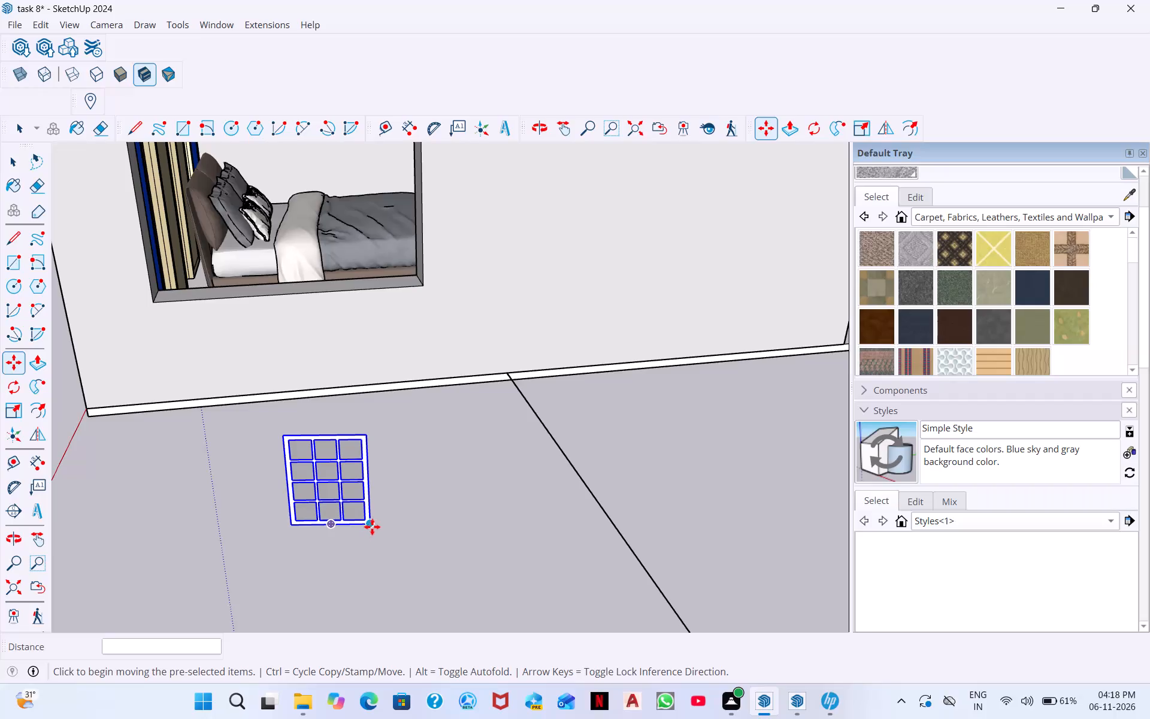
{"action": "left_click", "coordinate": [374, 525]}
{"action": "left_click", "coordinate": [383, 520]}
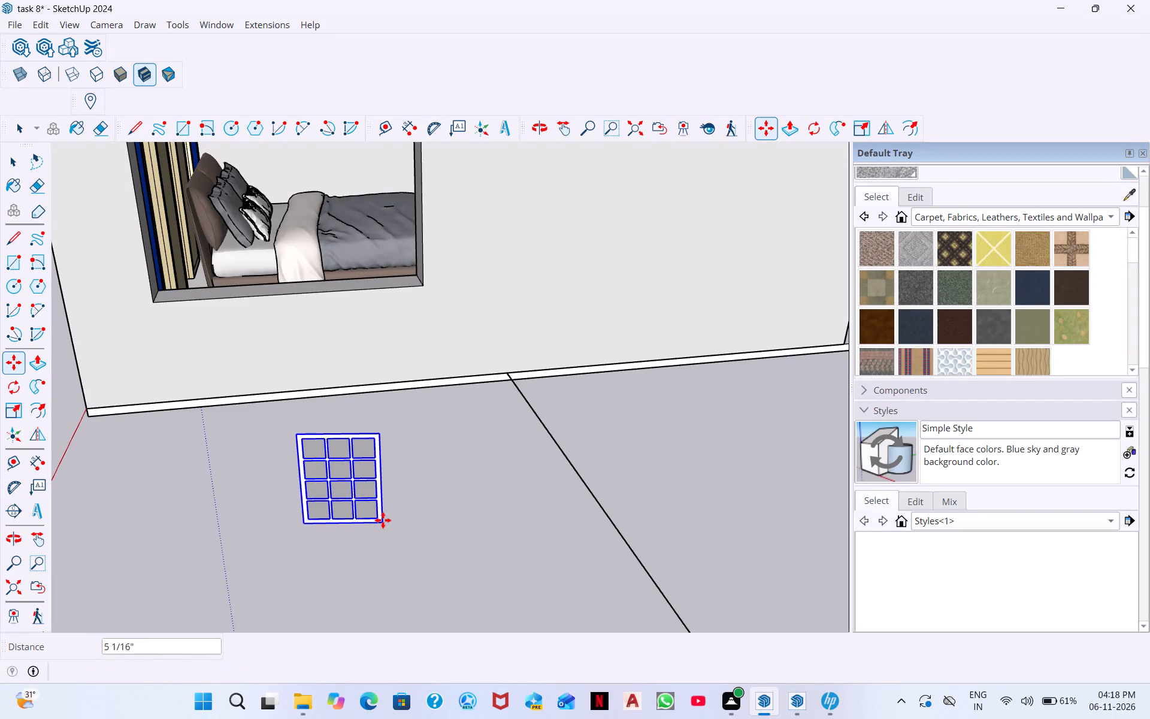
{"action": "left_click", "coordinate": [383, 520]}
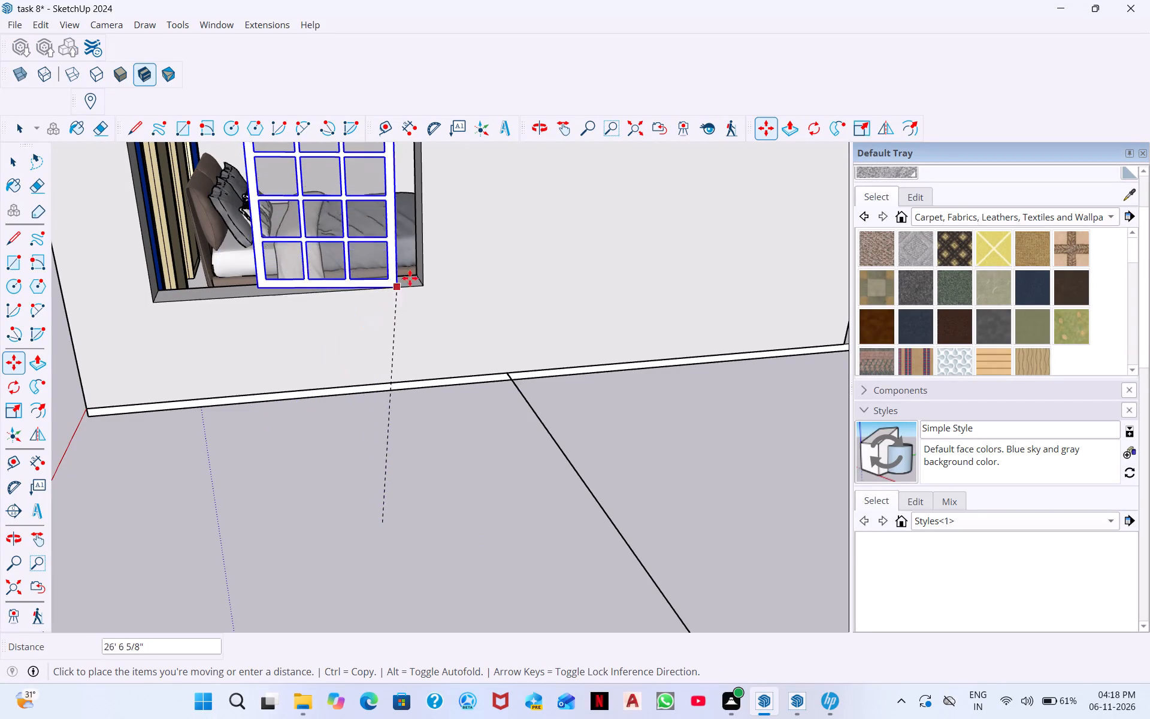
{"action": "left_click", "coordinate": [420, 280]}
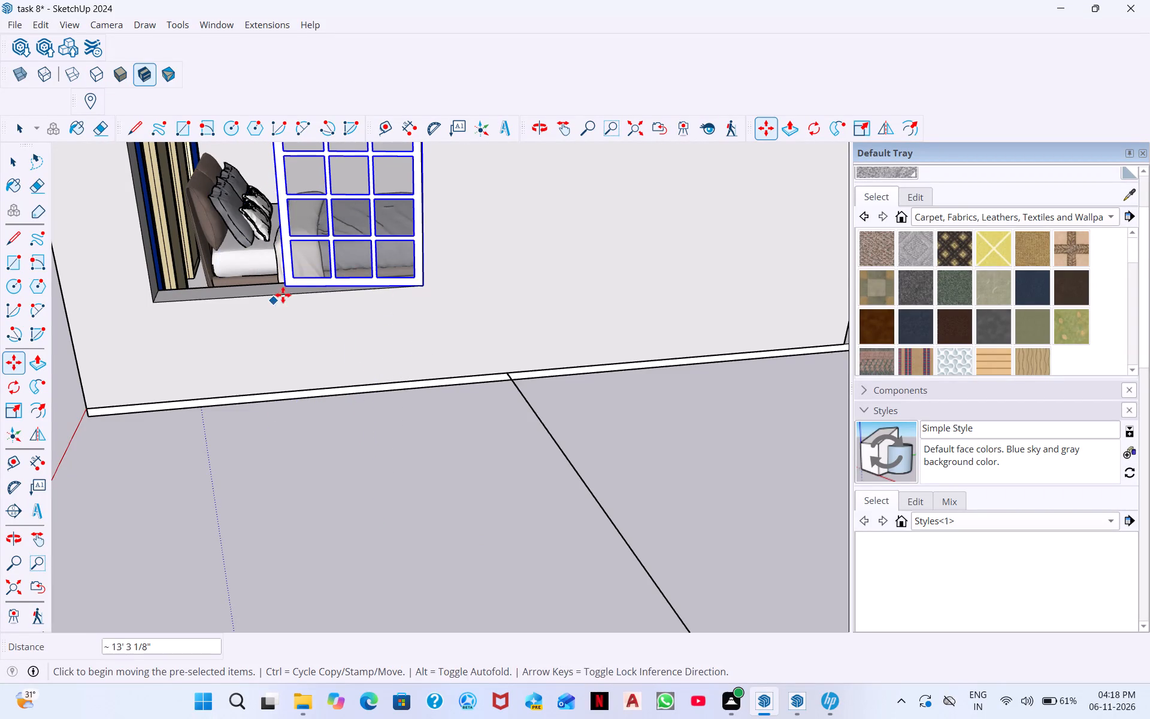
Move the window about 14' 3" out of the bedroom opening to the open area in front of the wall.
{"action": "scroll", "coordinate": [325, 271], "scroll_direction": "down", "scroll_amount": 6}
{"action": "scroll", "coordinate": [405, 223], "scroll_direction": "down", "scroll_amount": 2}
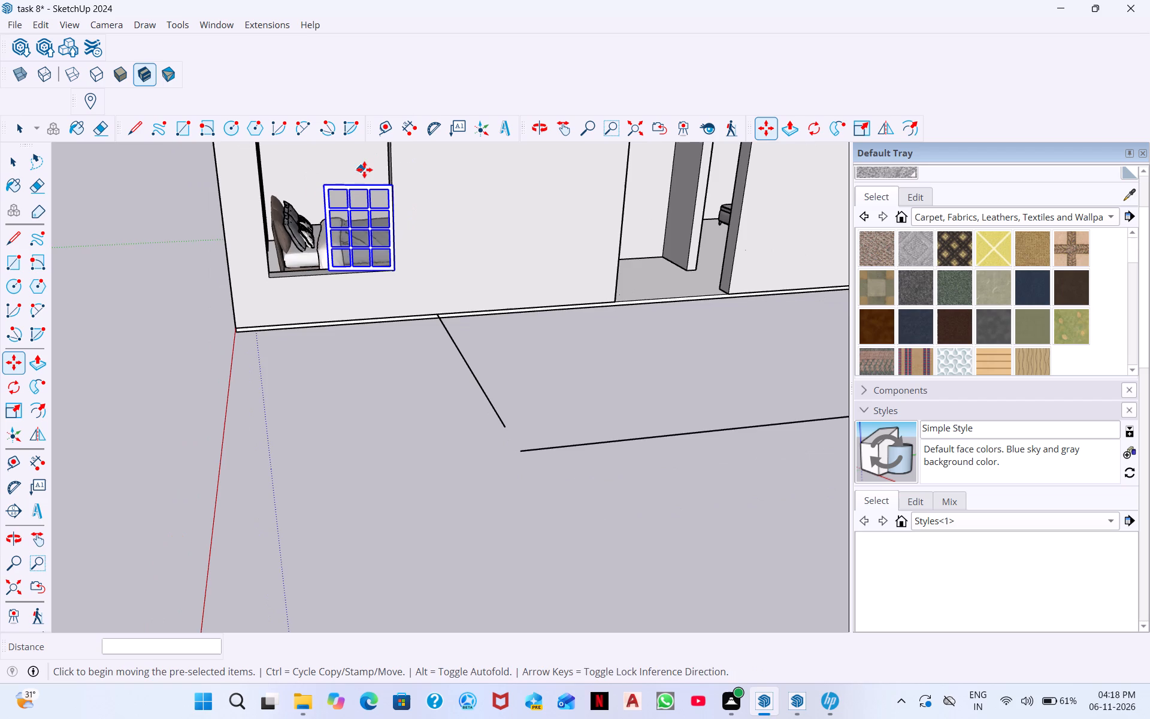
{"action": "scroll", "coordinate": [364, 174], "scroll_direction": "up", "scroll_amount": 2}
{"action": "scroll", "coordinate": [364, 174], "scroll_direction": "down", "scroll_amount": 2}
{"action": "middle_click_drag", "start_coordinate": [370, 271], "coordinate": [381, 398]}
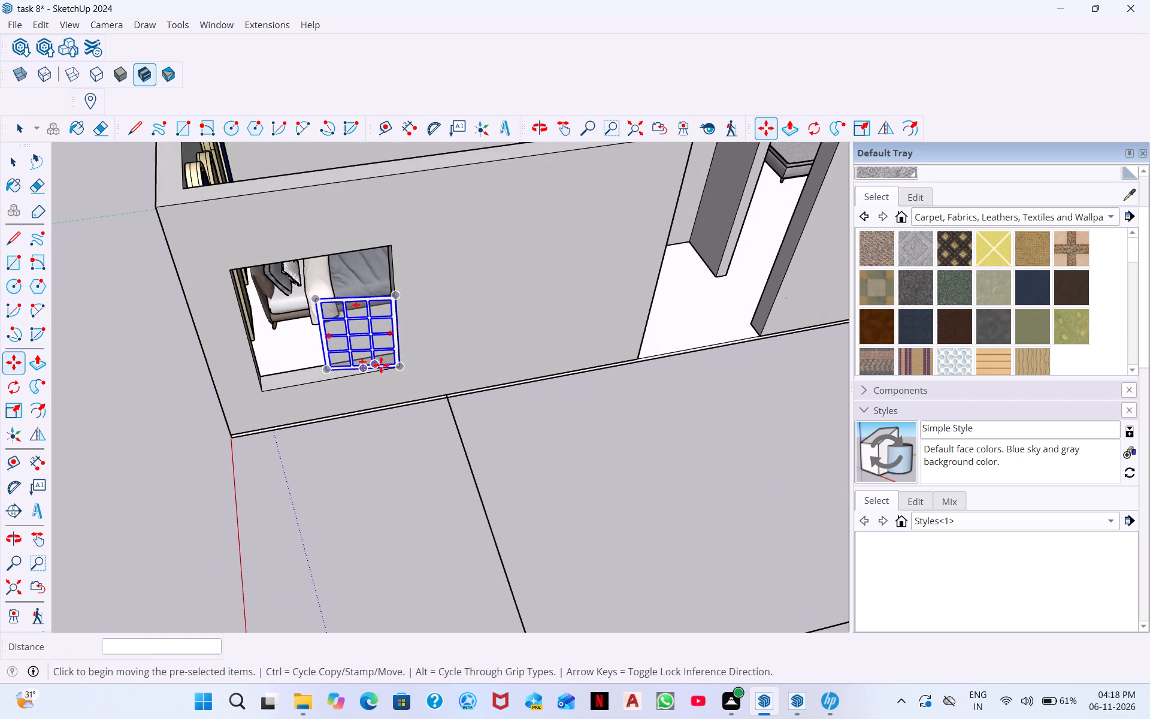
{"action": "left_click", "coordinate": [375, 364]}
{"action": "left_click", "coordinate": [391, 564]}
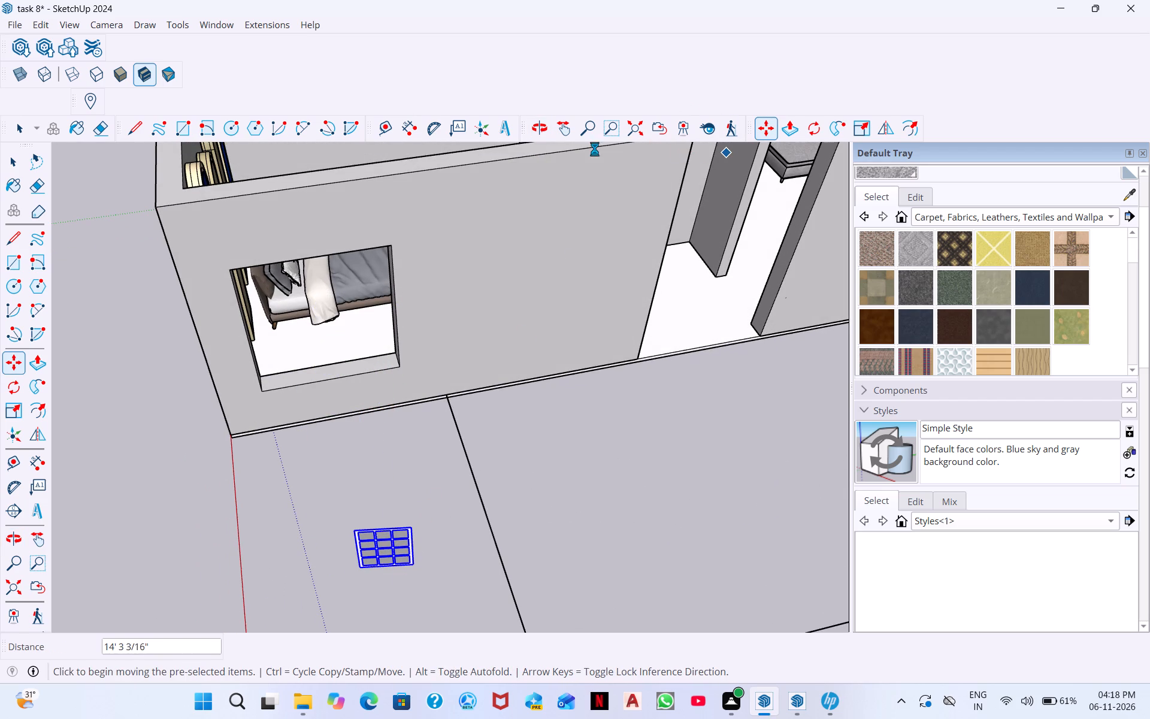
Try to rotate the window around its bottom corners, with the rotation plane perpendicular to the red axis.
{"action": "key", "text": "q"}
{"action": "key", "text": "q"}
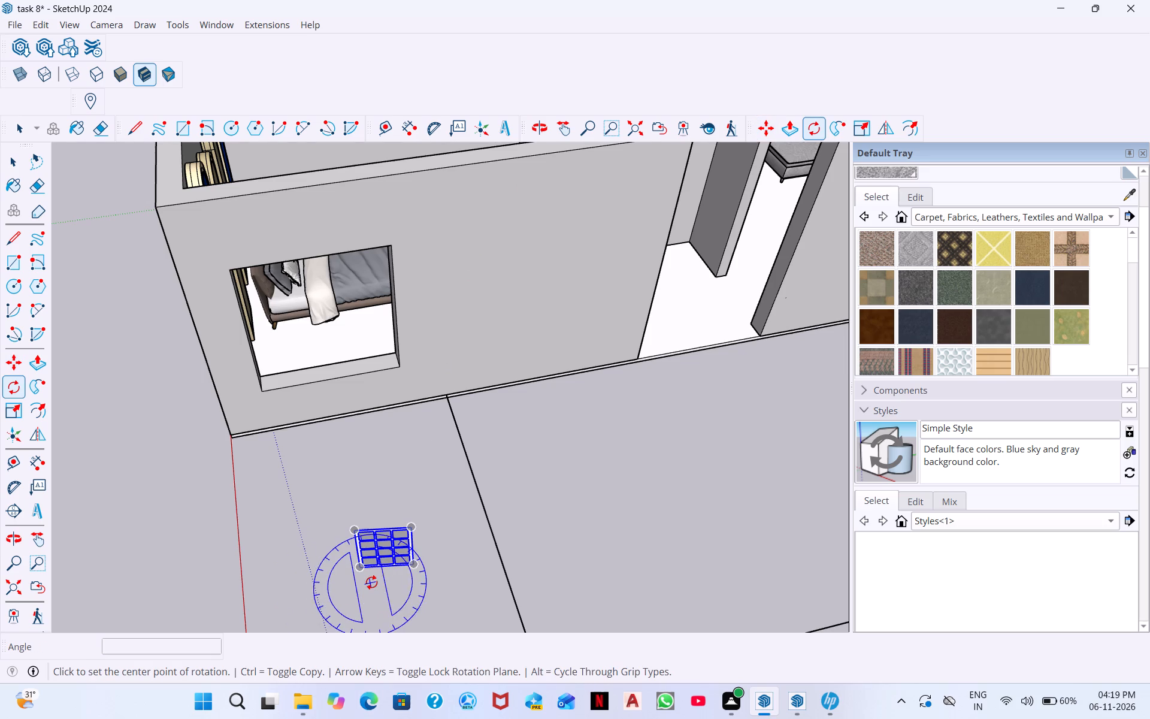
{"action": "left_click", "coordinate": [361, 572]}
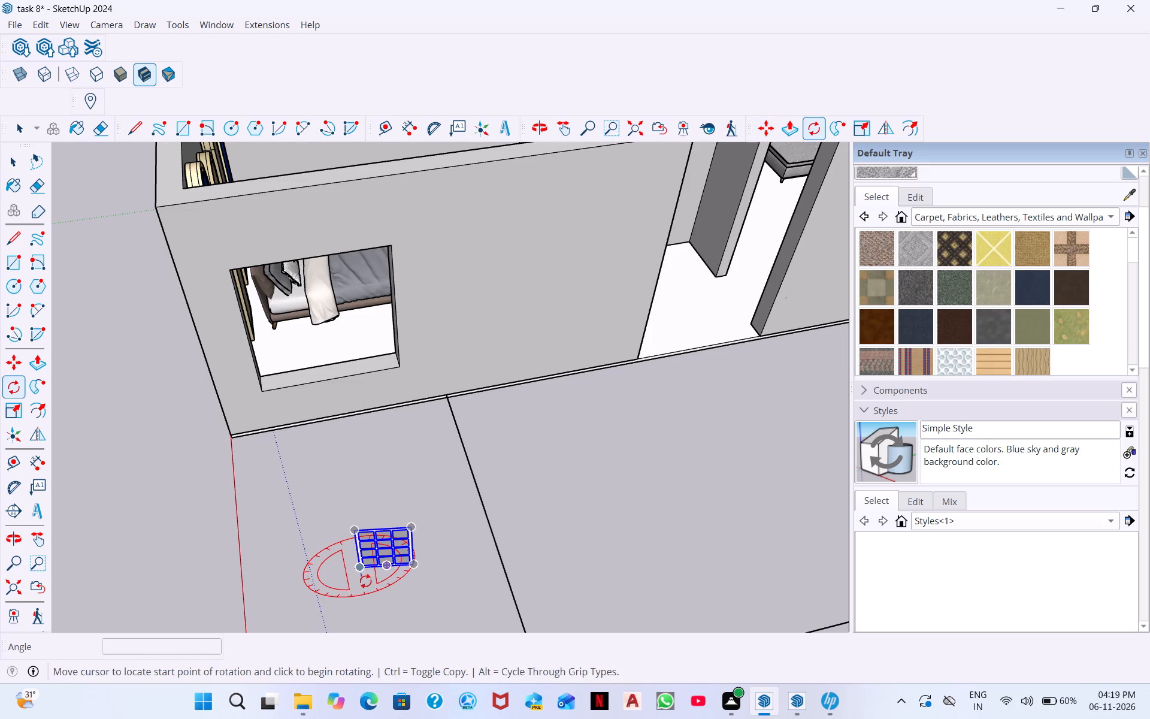
{"action": "left_click_drag", "start_coordinate": [393, 587], "coordinate": [427, 575]}
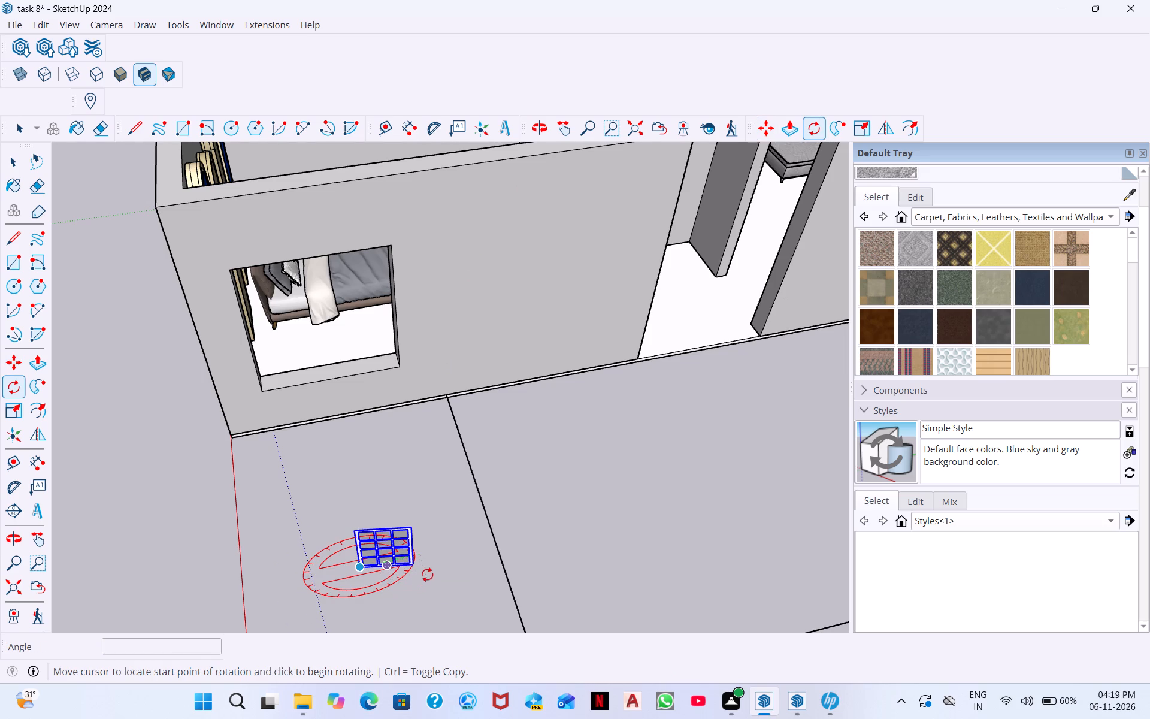
{"action": "left_click_drag", "start_coordinate": [427, 575], "coordinate": [429, 572]}
{"action": "middle_click_drag", "start_coordinate": [429, 571], "coordinate": [371, 554]}
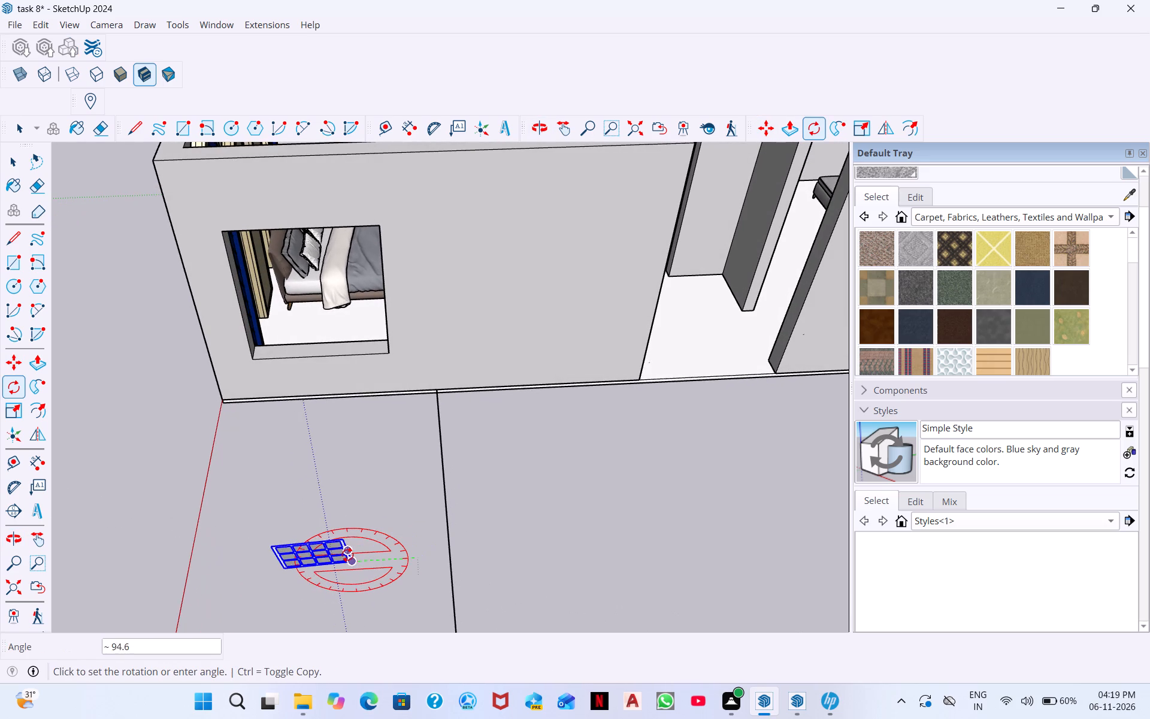
{"action": "left_click", "coordinate": [426, 561]}
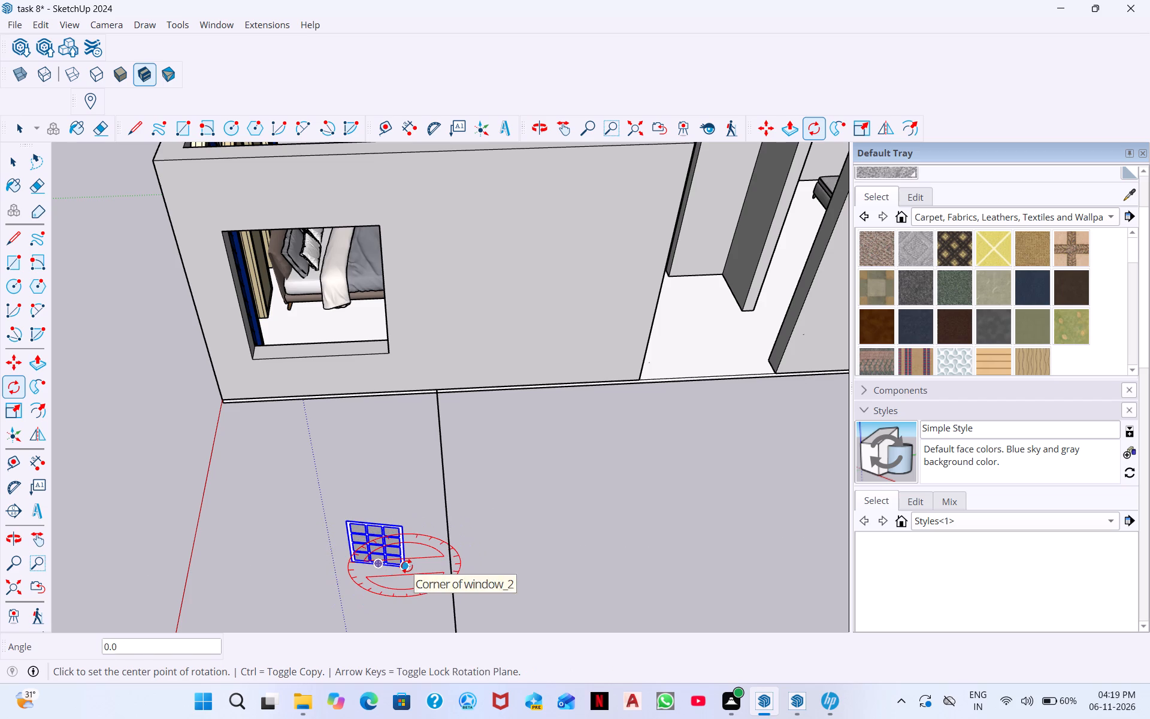
{"action": "left_click", "coordinate": [407, 566]}
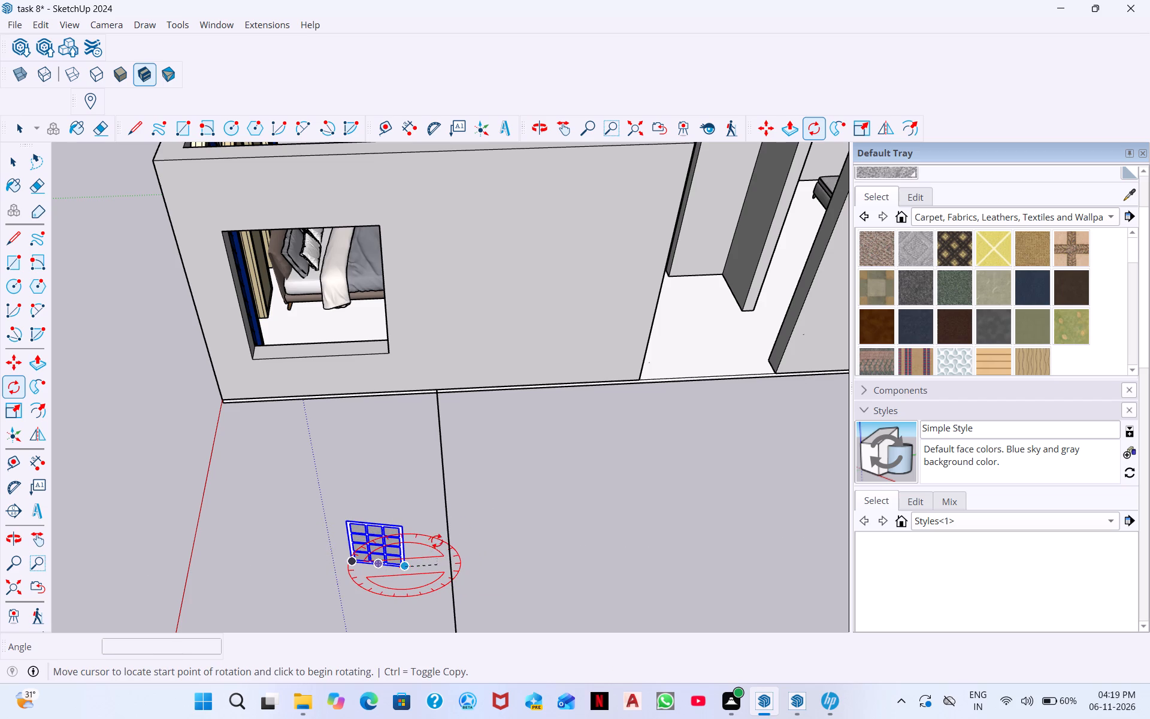
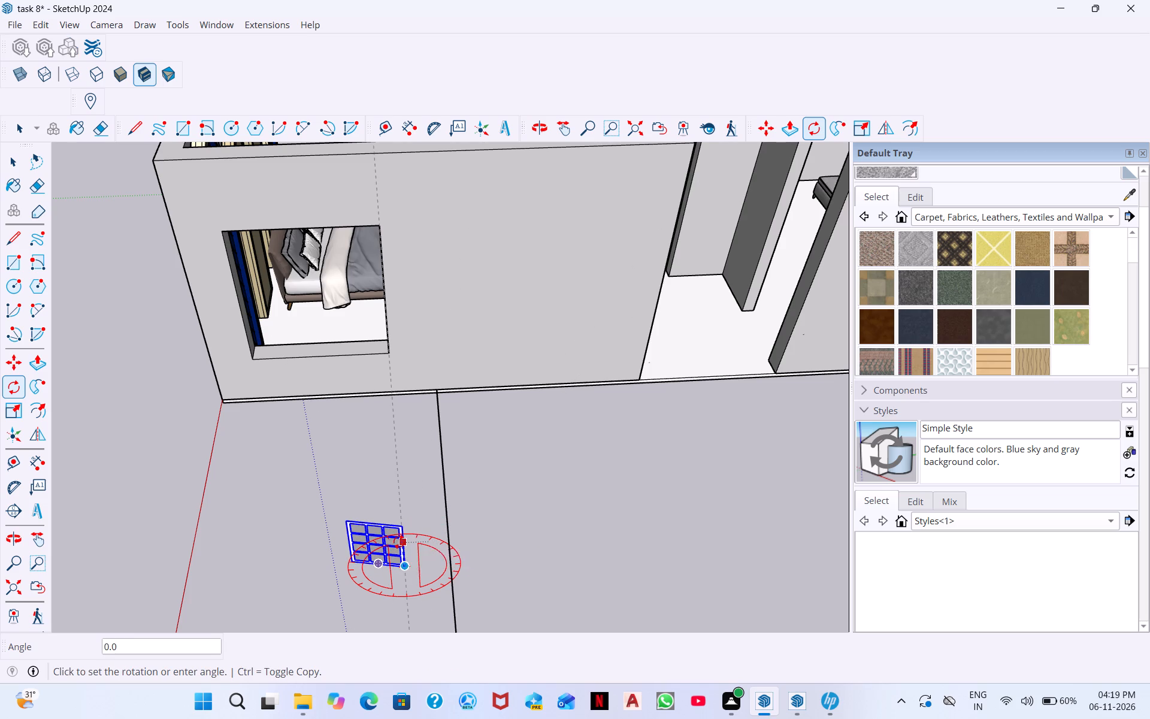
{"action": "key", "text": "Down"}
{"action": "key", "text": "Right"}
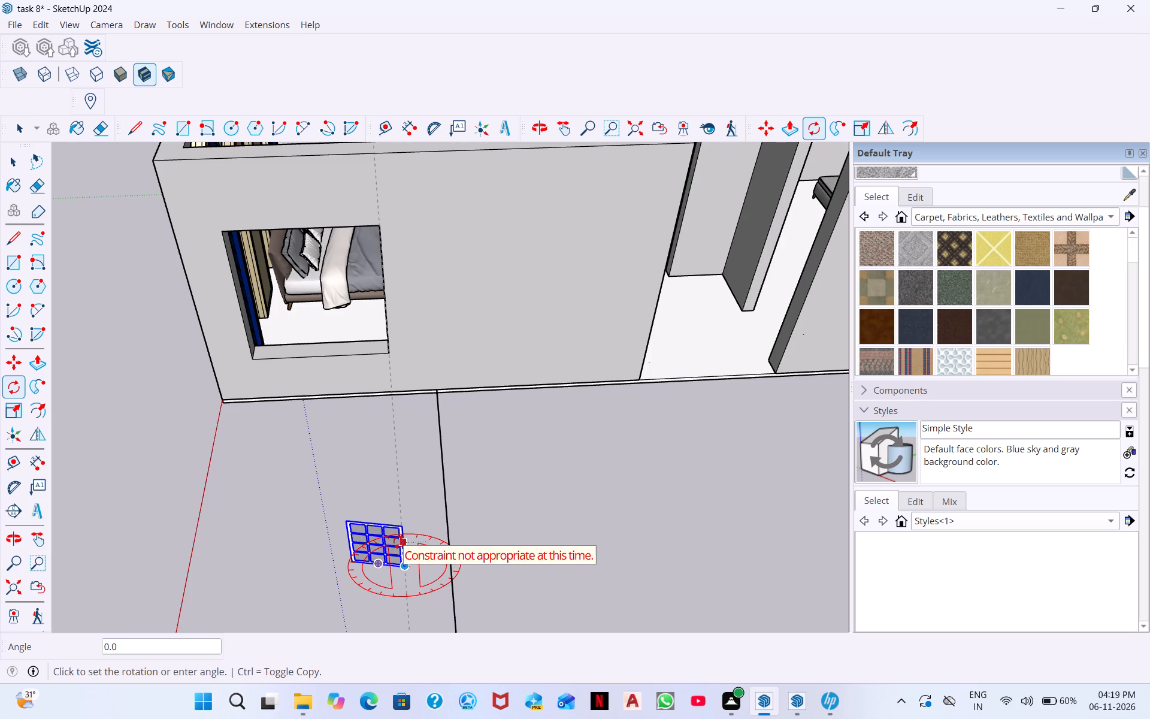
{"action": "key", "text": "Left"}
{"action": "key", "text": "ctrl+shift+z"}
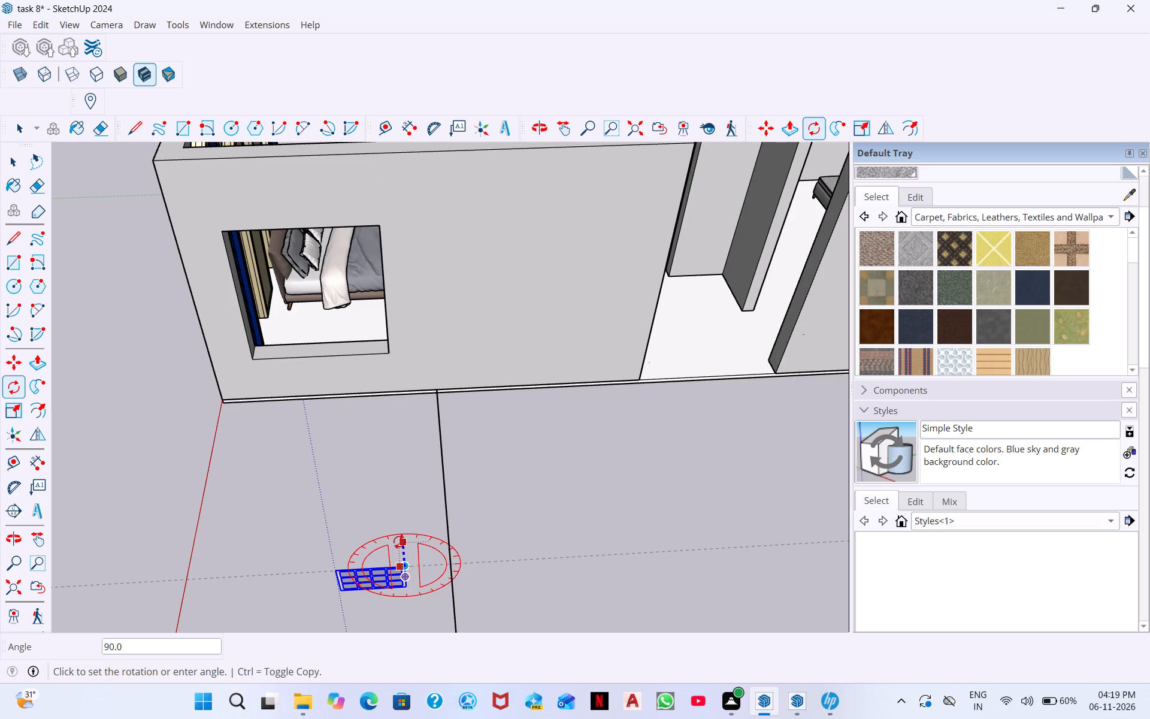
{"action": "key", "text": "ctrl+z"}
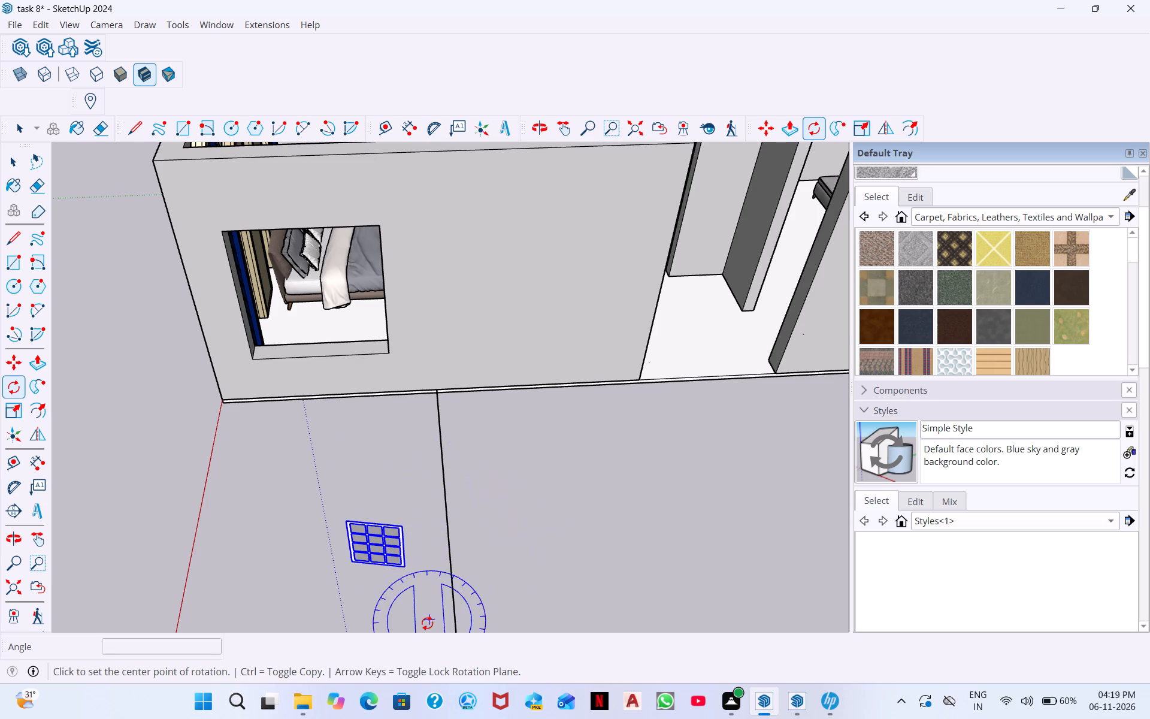
Rotate the window about 10.2° around the vertical axis at its bottom corner, aligning its bottom edge with the green axis.
{"action": "scroll", "coordinate": [427, 623], "scroll_direction": "up", "scroll_amount": 7}
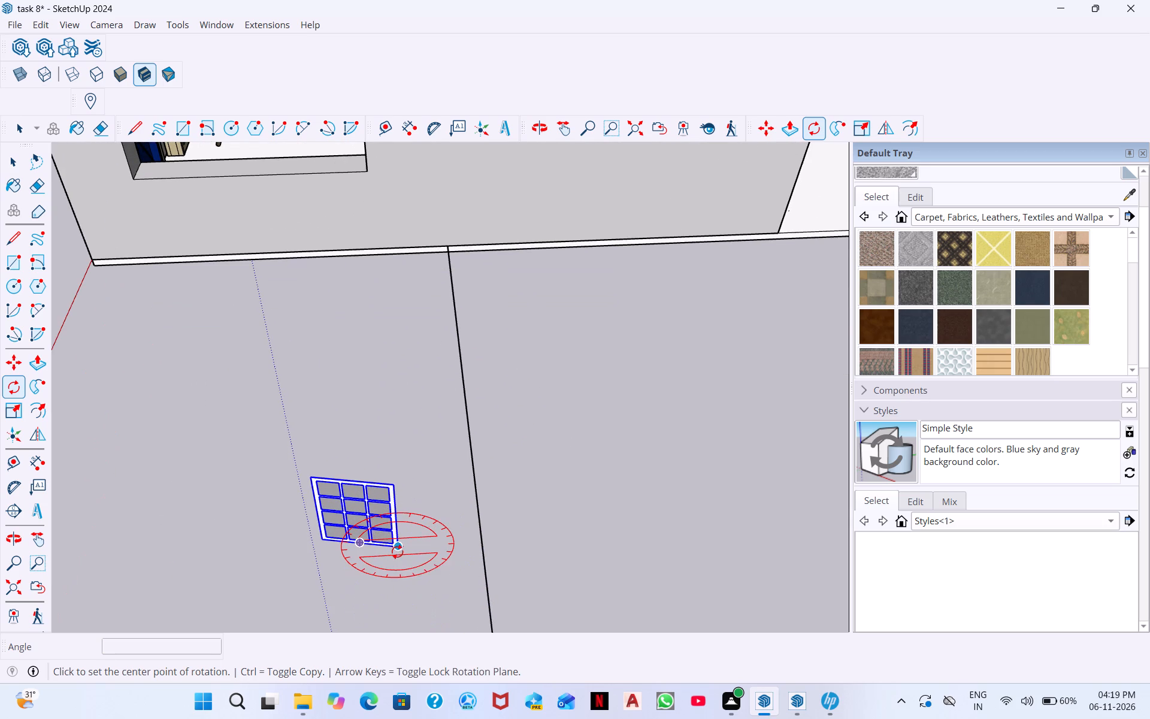
{"action": "key", "text": "Up"}
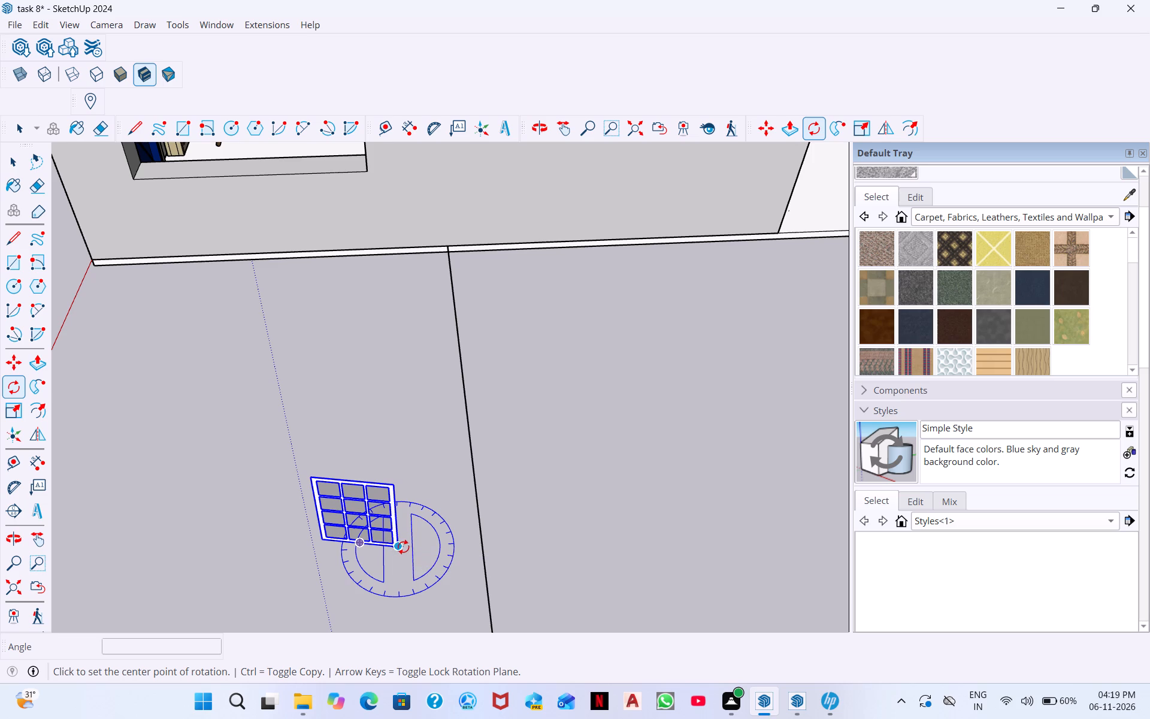
{"action": "left_click", "coordinate": [404, 544]}
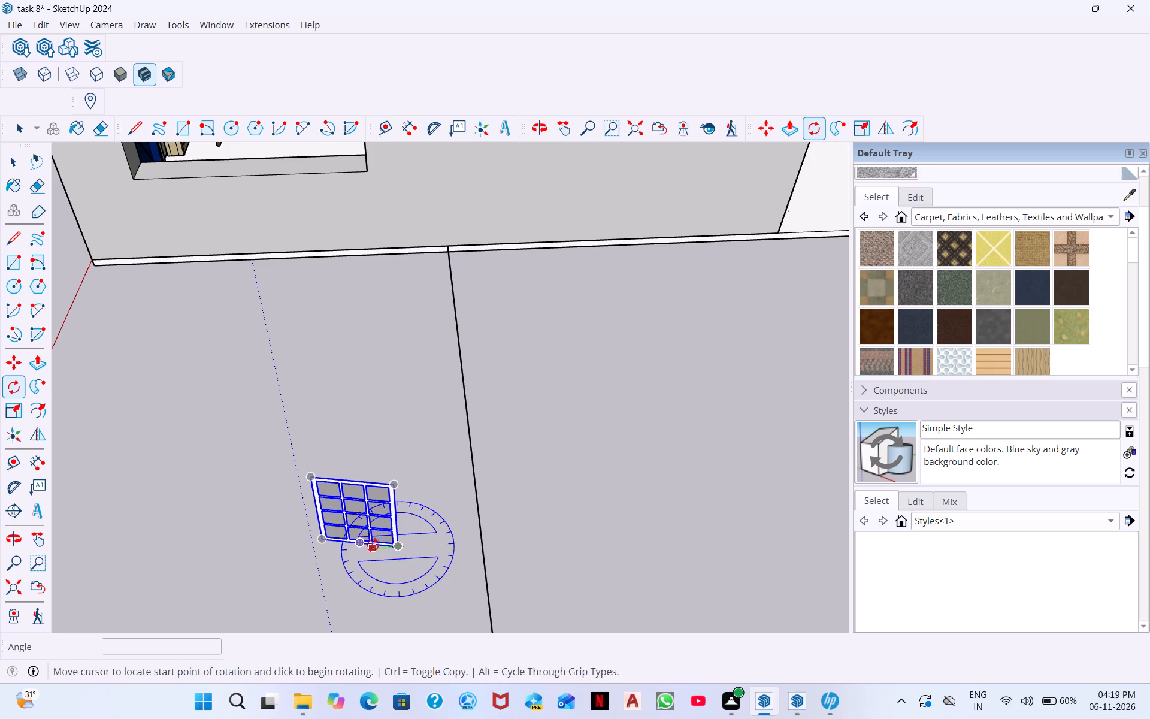
{"action": "left_click", "coordinate": [322, 541]}
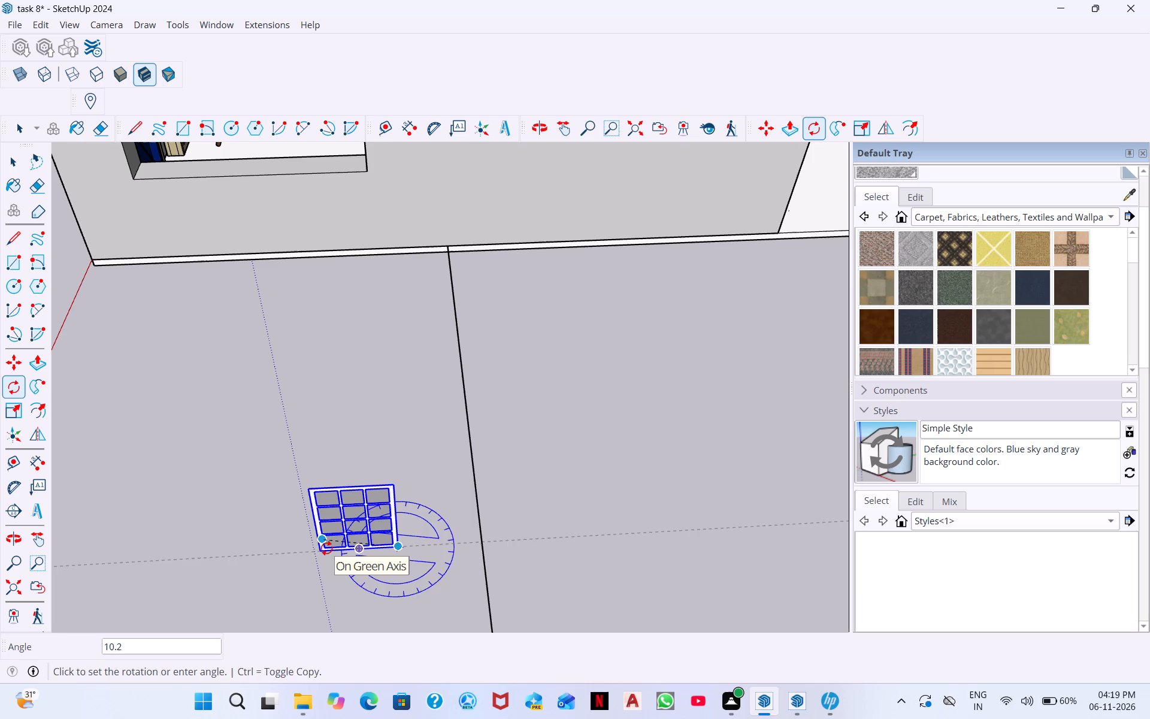
{"action": "left_click", "coordinate": [326, 548]}
{"action": "middle_click_drag", "start_coordinate": [591, 539], "coordinate": [603, 518]}
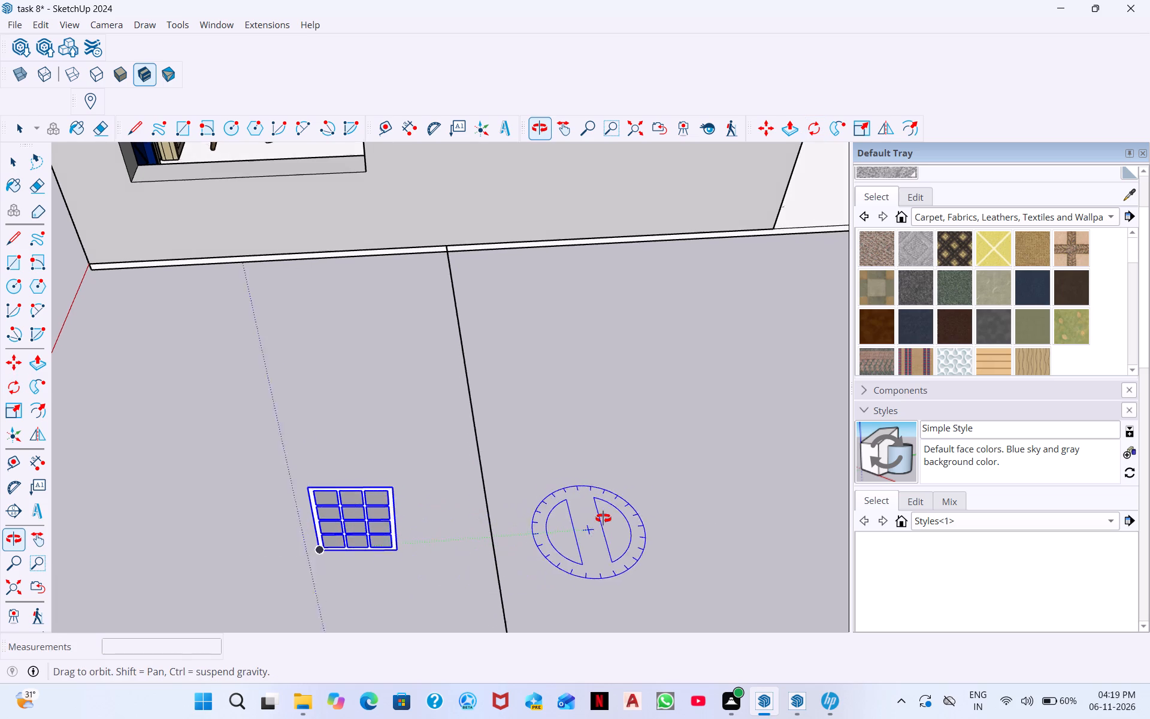
{"action": "middle_click_drag", "start_coordinate": [603, 518], "coordinate": [606, 453]}
{"action": "scroll", "coordinate": [585, 467], "scroll_direction": "down", "scroll_amount": 18}
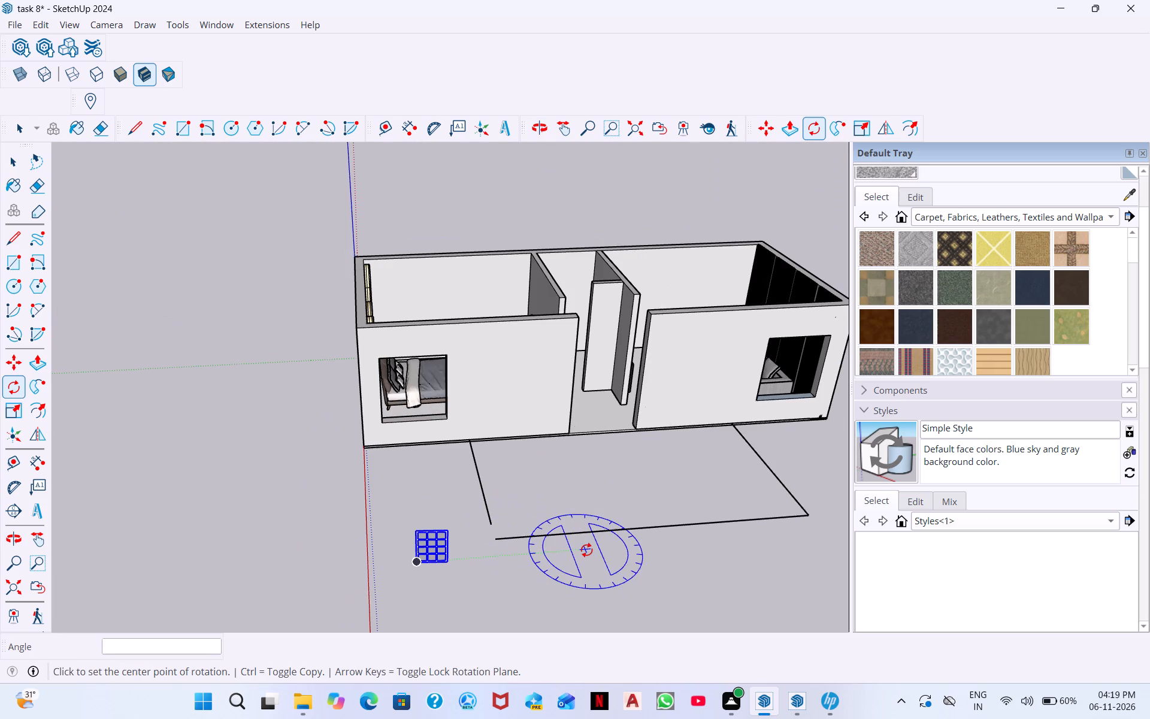
{"action": "key", "text": "Escape"}
{"action": "key", "text": "space"}
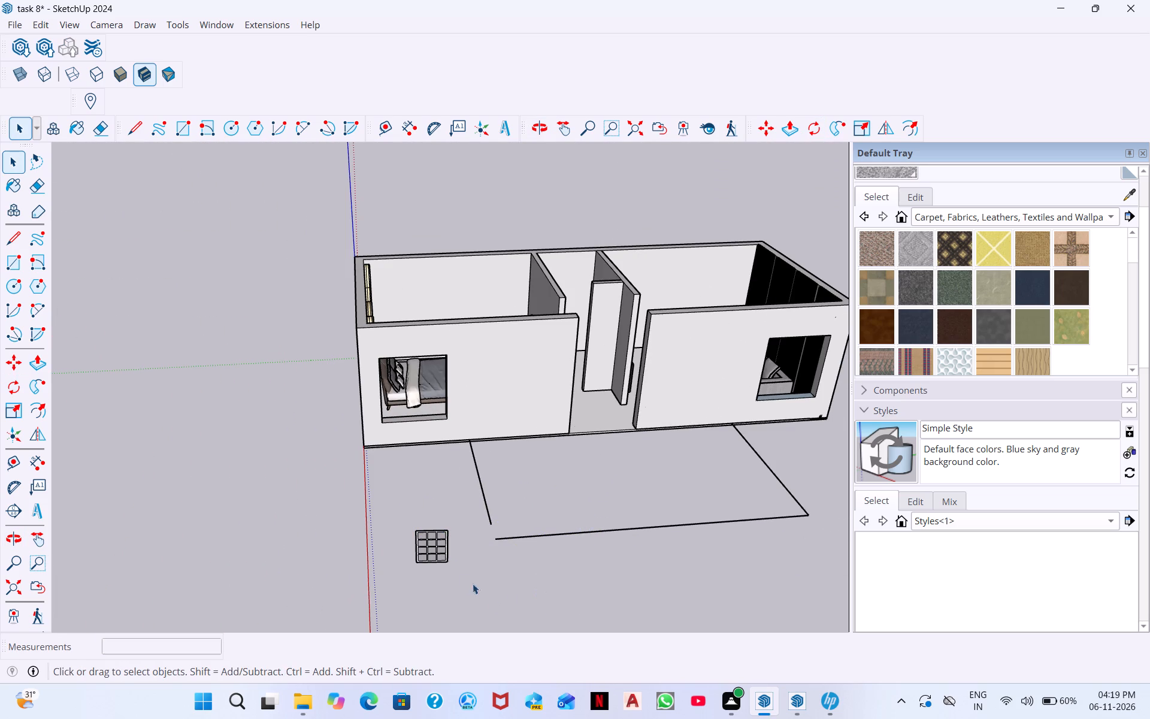
Scale the window taller along the green axis from the grip at the middle of its top edge.
{"action": "left_click", "coordinate": [440, 547]}
{"action": "scroll", "coordinate": [437, 537], "scroll_direction": "up", "scroll_amount": 9}
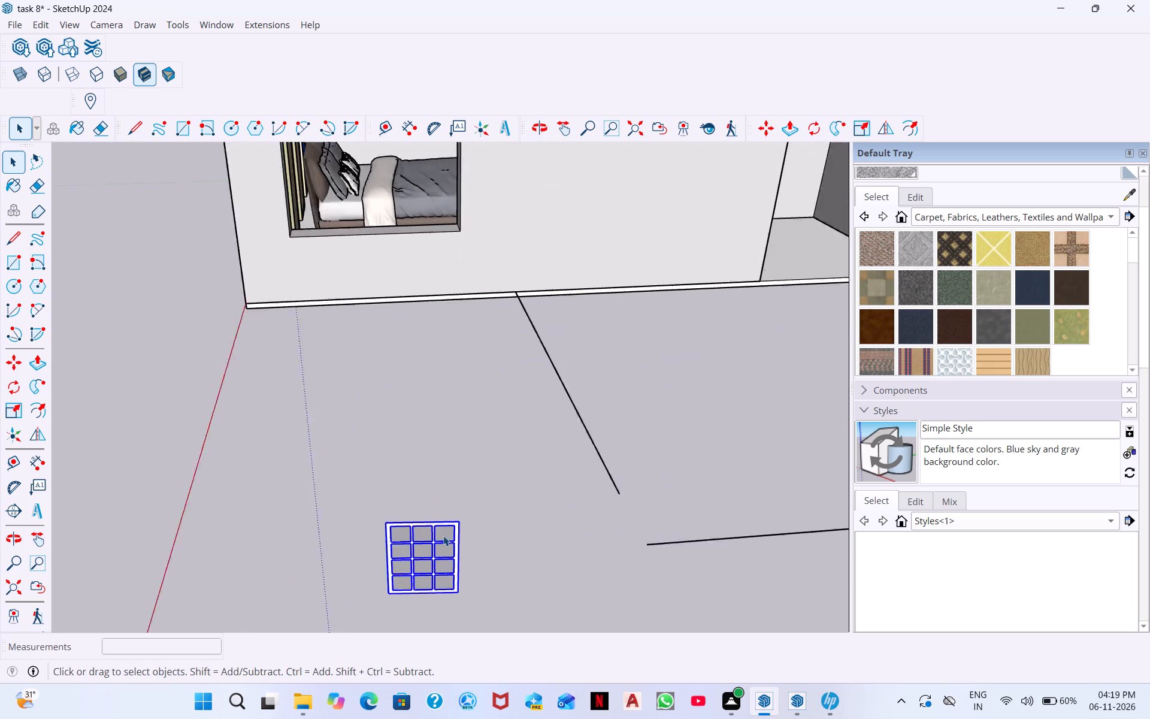
{"action": "left_click", "coordinate": [855, 126]}
{"action": "scroll", "coordinate": [410, 467], "scroll_direction": "up", "scroll_amount": 4}
{"action": "middle_click_drag", "start_coordinate": [455, 596], "coordinate": [456, 703]}
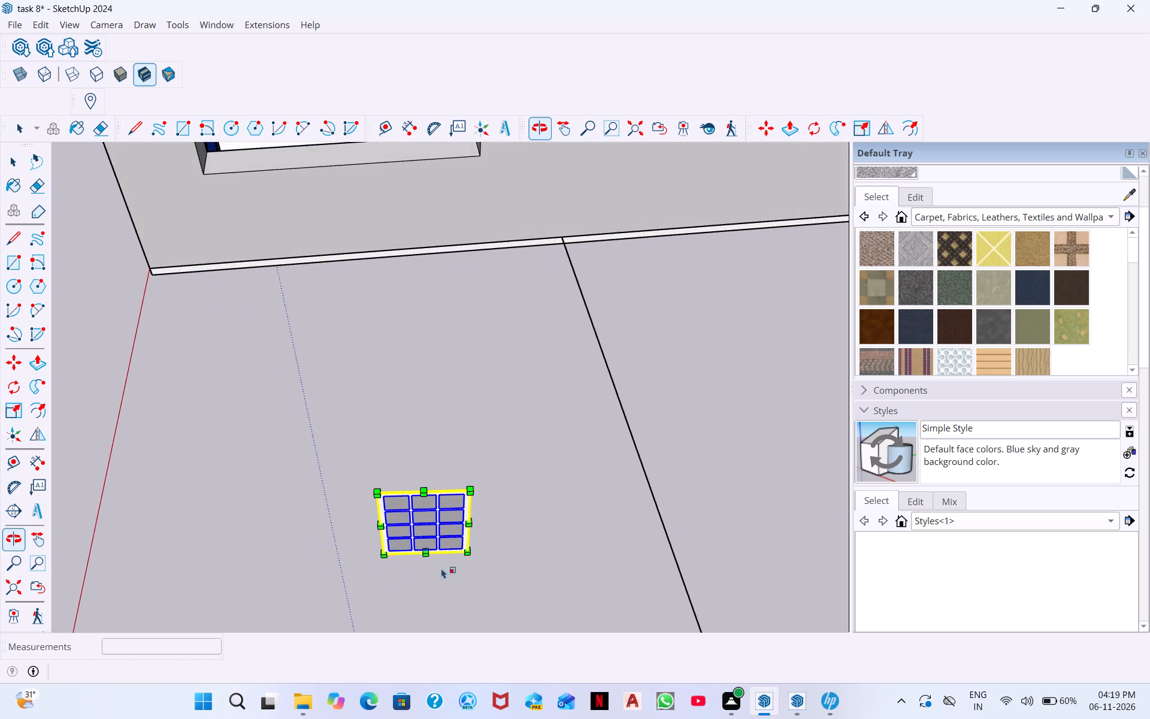
{"action": "scroll", "coordinate": [414, 476], "scroll_direction": "up", "scroll_amount": 20}
{"action": "scroll", "coordinate": [414, 476], "scroll_direction": "up", "scroll_amount": 1}
{"action": "scroll", "coordinate": [473, 605], "scroll_direction": "up", "scroll_amount": 2}
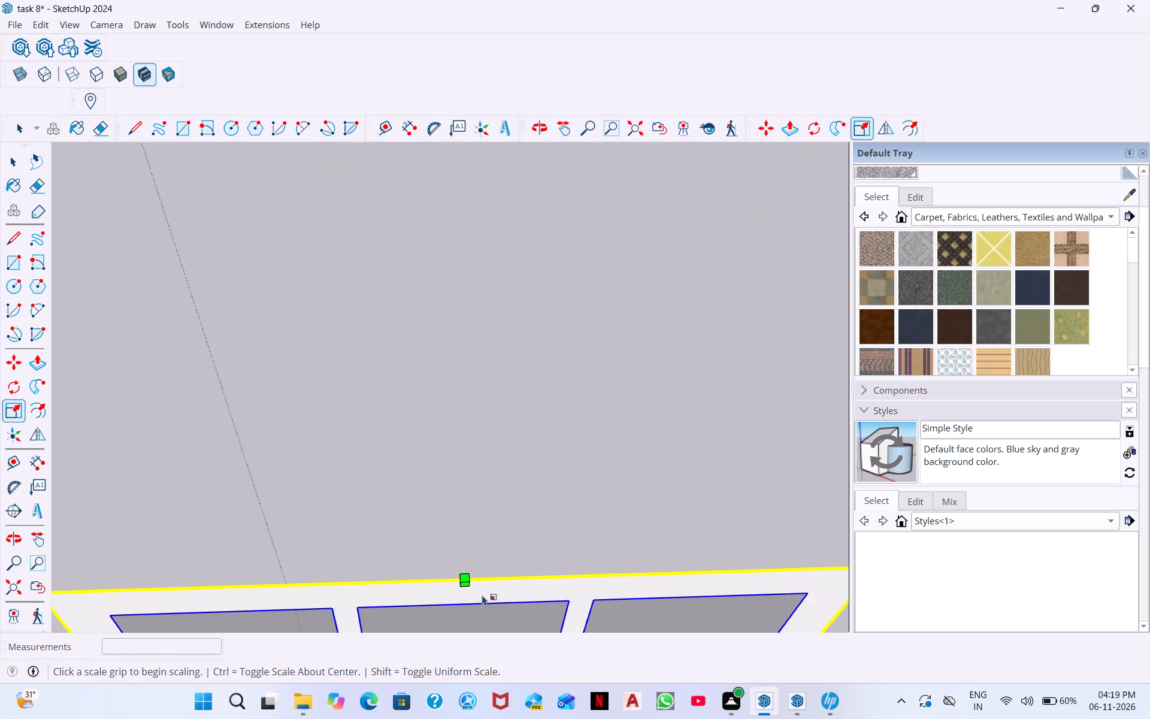
{"action": "scroll", "coordinate": [482, 595], "scroll_direction": "up", "scroll_amount": 2}
{"action": "left_click_drag", "start_coordinate": [465, 578], "coordinate": [468, 562]}
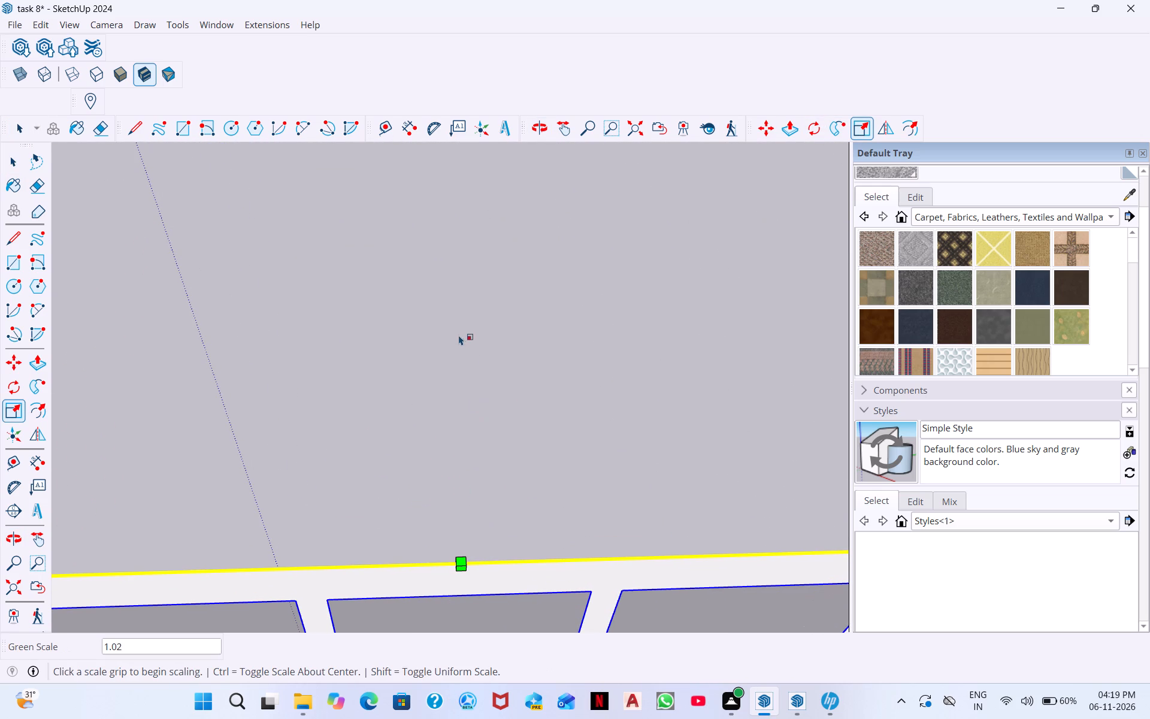
{"action": "left_click_drag", "start_coordinate": [456, 561], "coordinate": [432, 336]}
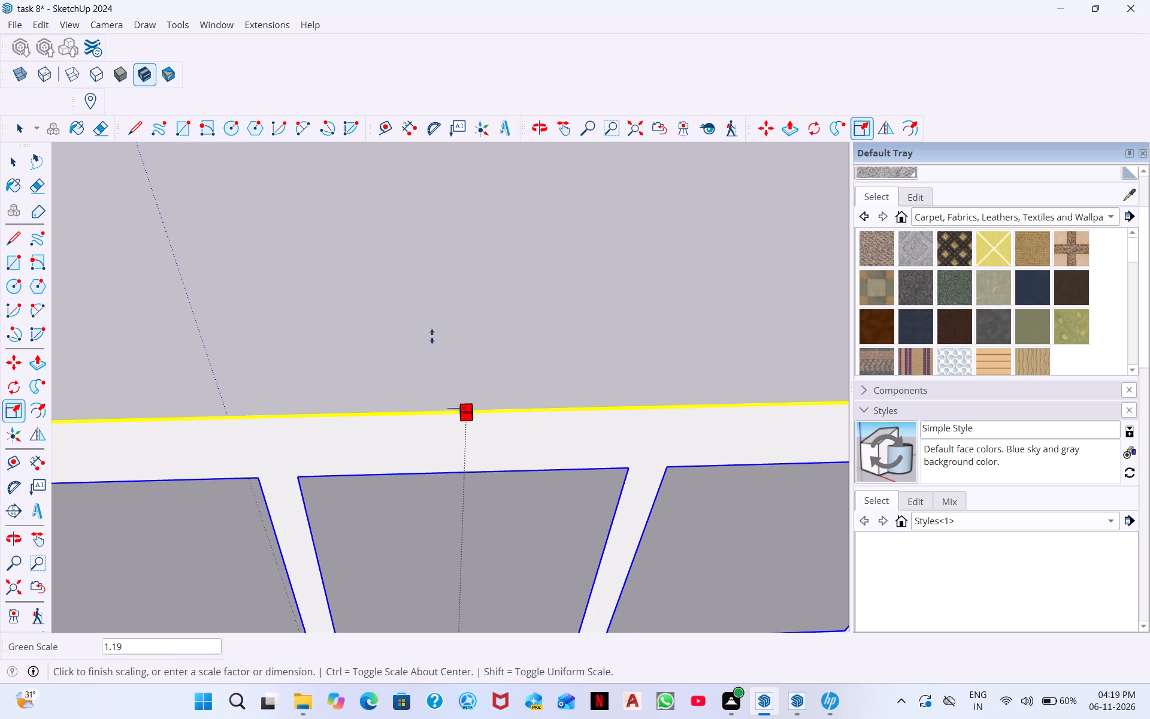
{"action": "left_click_drag", "start_coordinate": [432, 336], "coordinate": [429, 322]}
Scale the window wider along the red axis by about 1.77 from the grip at the middle of its side edge.
{"action": "scroll", "coordinate": [467, 401], "scroll_direction": "down", "scroll_amount": 17}
{"action": "scroll", "coordinate": [464, 510], "scroll_direction": "down", "scroll_amount": 1}
{"action": "middle_click_drag", "start_coordinate": [463, 512], "coordinate": [463, 452]}
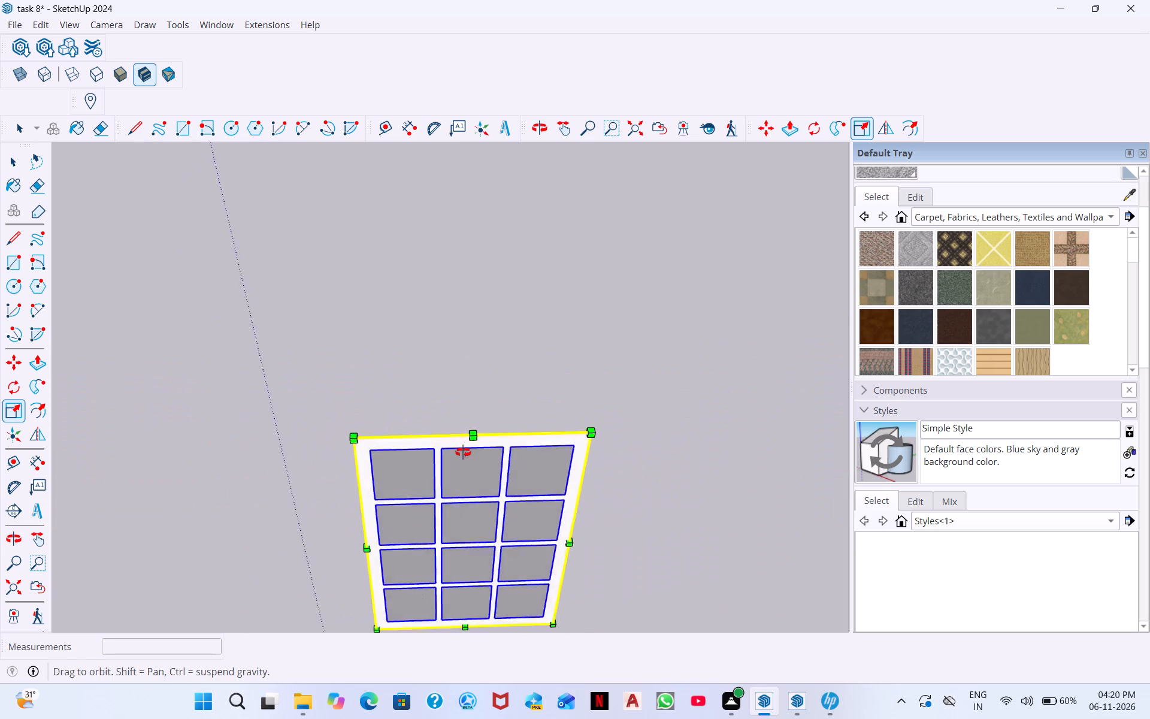
{"action": "middle_click_drag", "start_coordinate": [463, 452], "coordinate": [453, 386]}
{"action": "scroll", "coordinate": [453, 504], "scroll_direction": "down", "scroll_amount": 10}
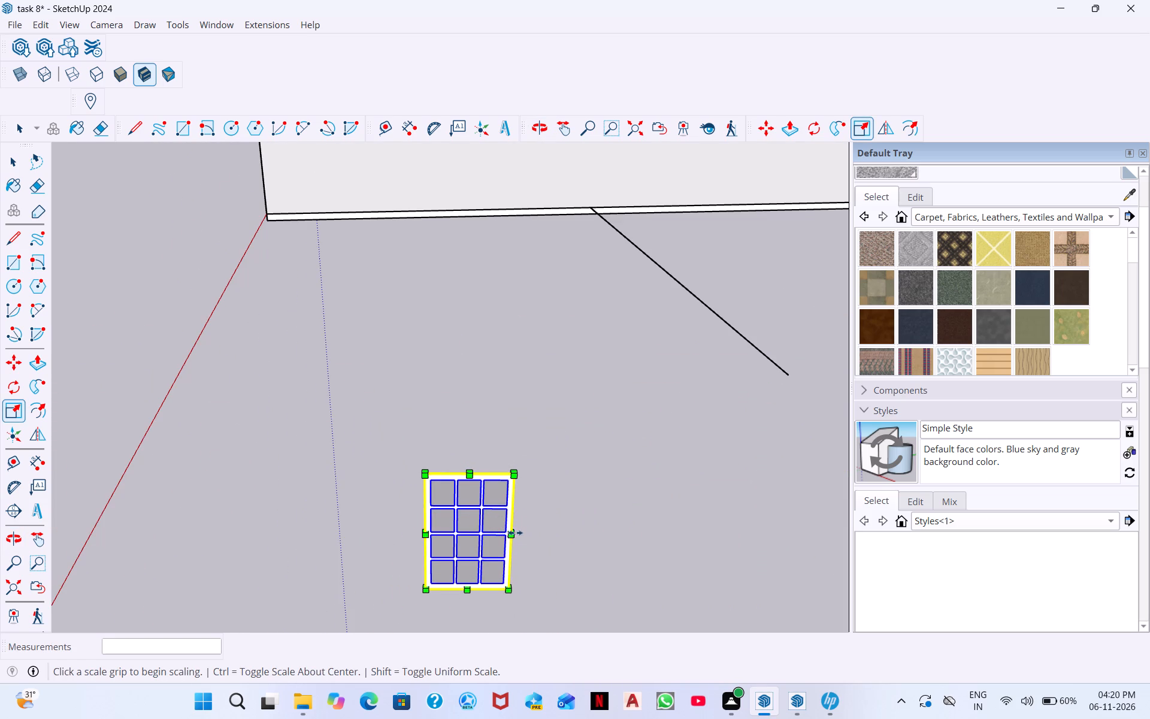
{"action": "left_click_drag", "start_coordinate": [513, 531], "coordinate": [578, 523]}
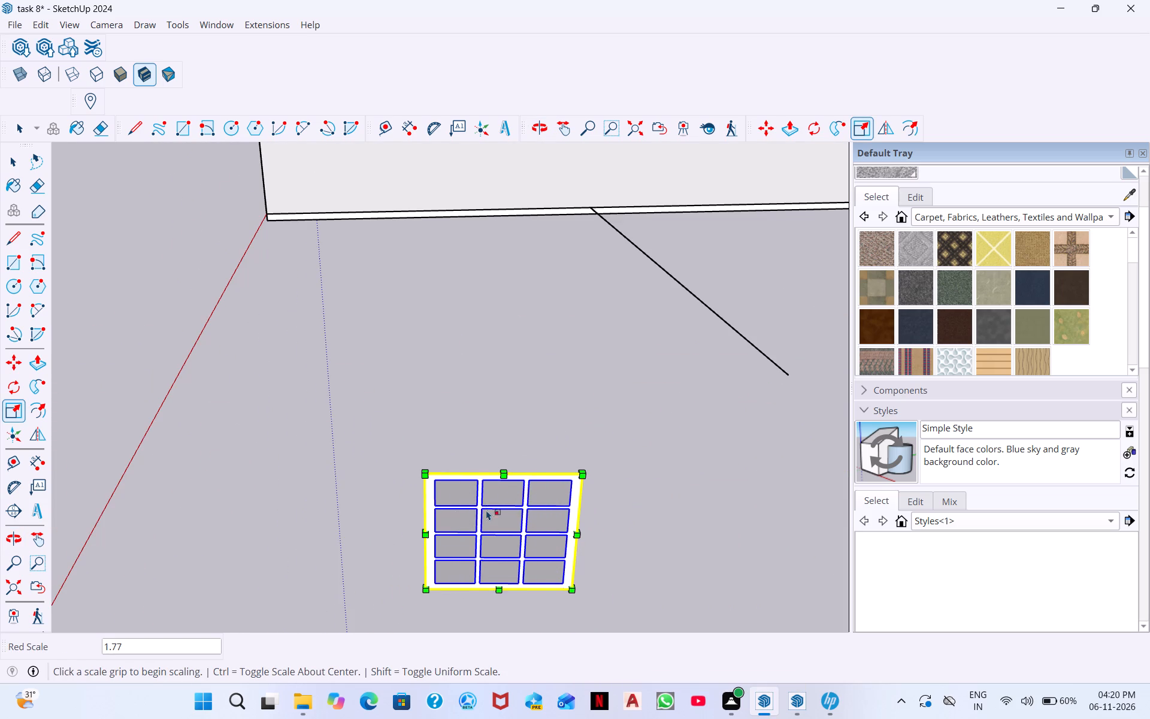
Move the window by its lower corner about 14' 5 1/4" onto the matching lower corner of the bedroom window opening.
{"action": "middle_click_drag", "start_coordinate": [486, 510], "coordinate": [484, 477]}
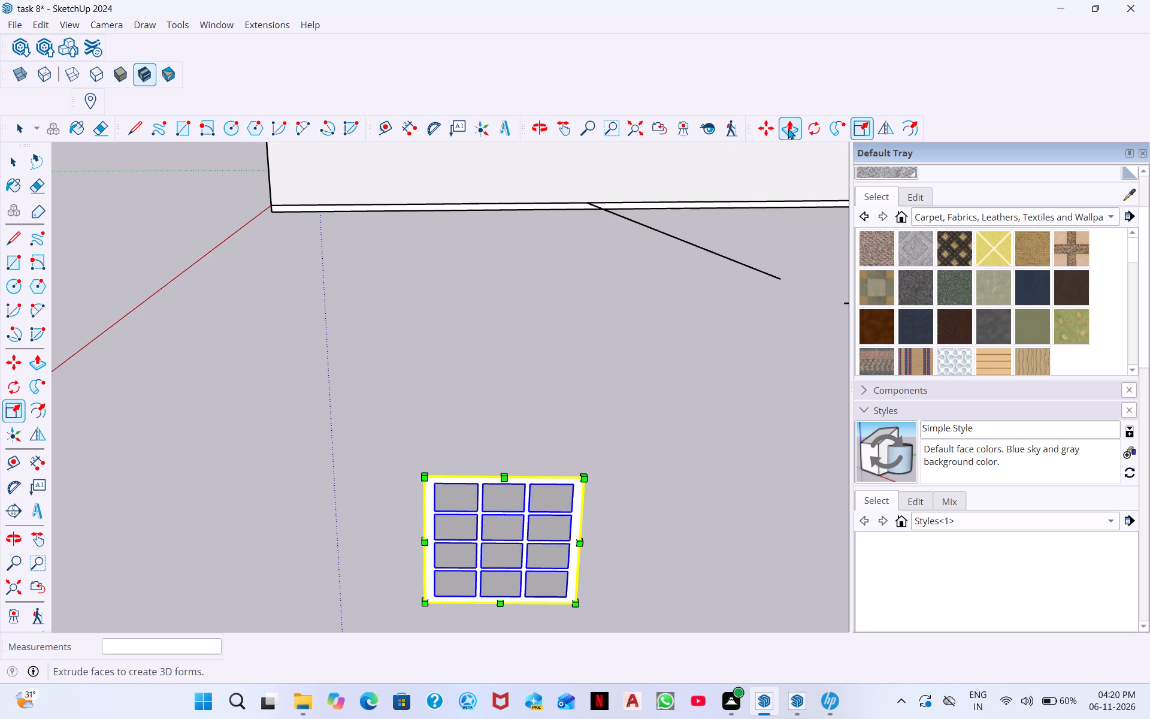
{"action": "left_click", "coordinate": [765, 132]}
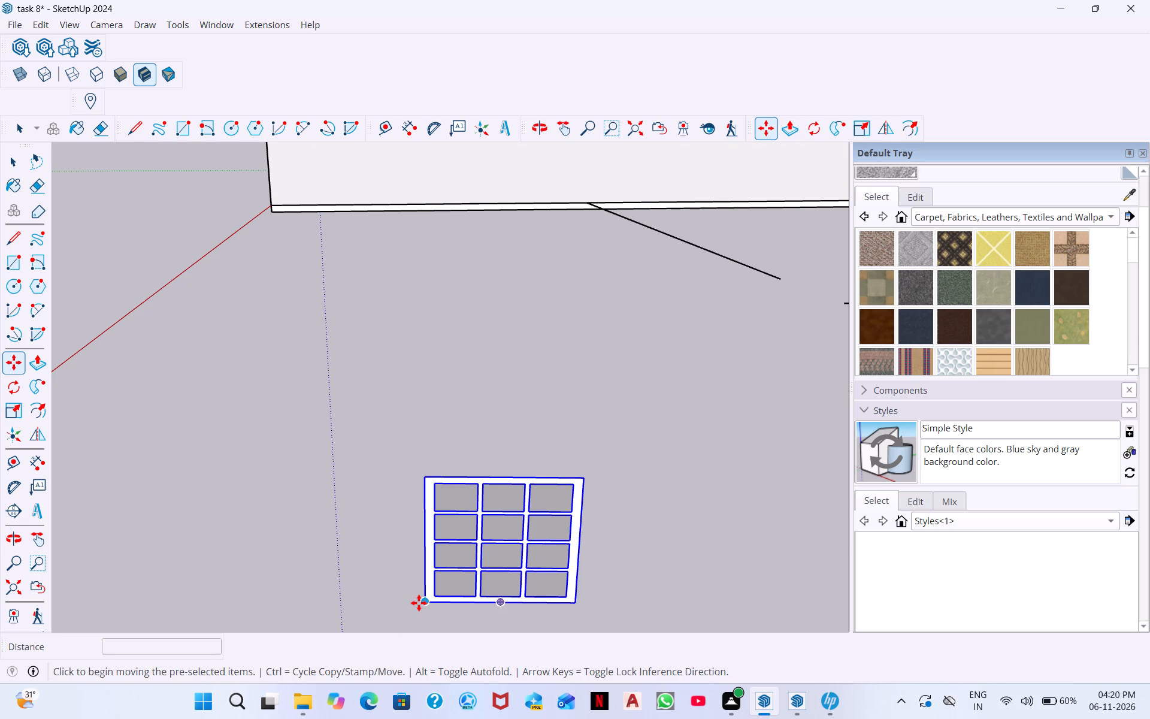
{"action": "left_click", "coordinate": [423, 603]}
{"action": "middle_click_drag", "start_coordinate": [451, 354], "coordinate": [409, 481]}
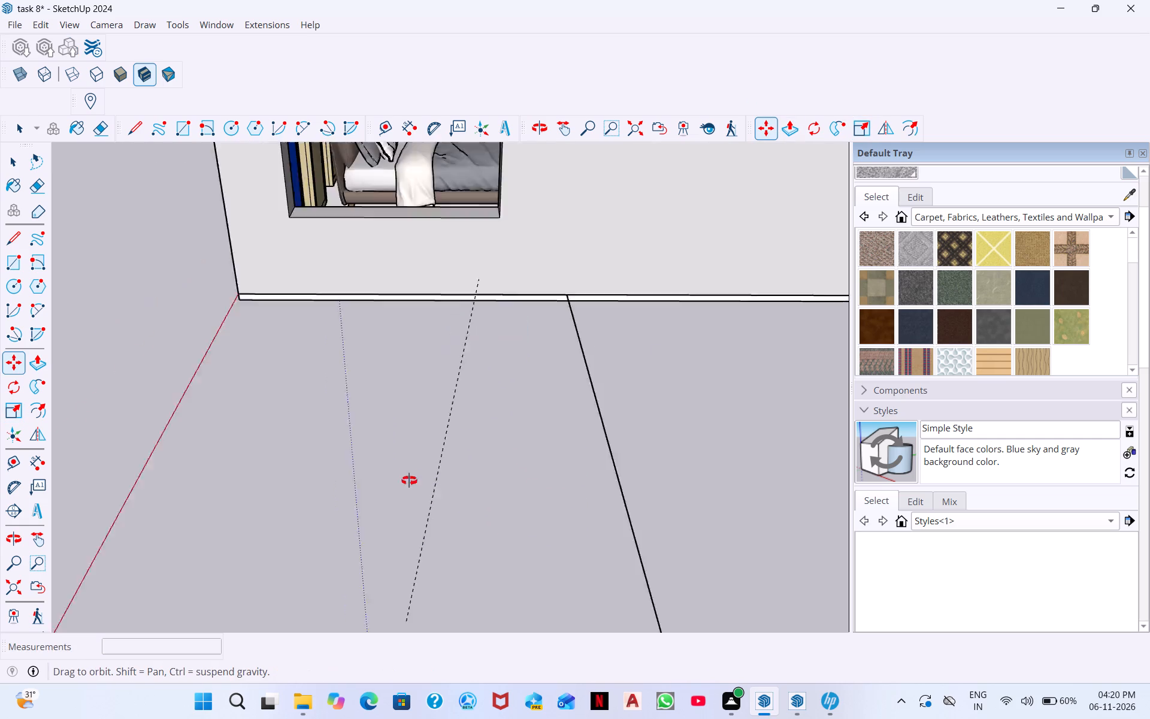
{"action": "middle_click_drag", "start_coordinate": [409, 481], "coordinate": [411, 510]}
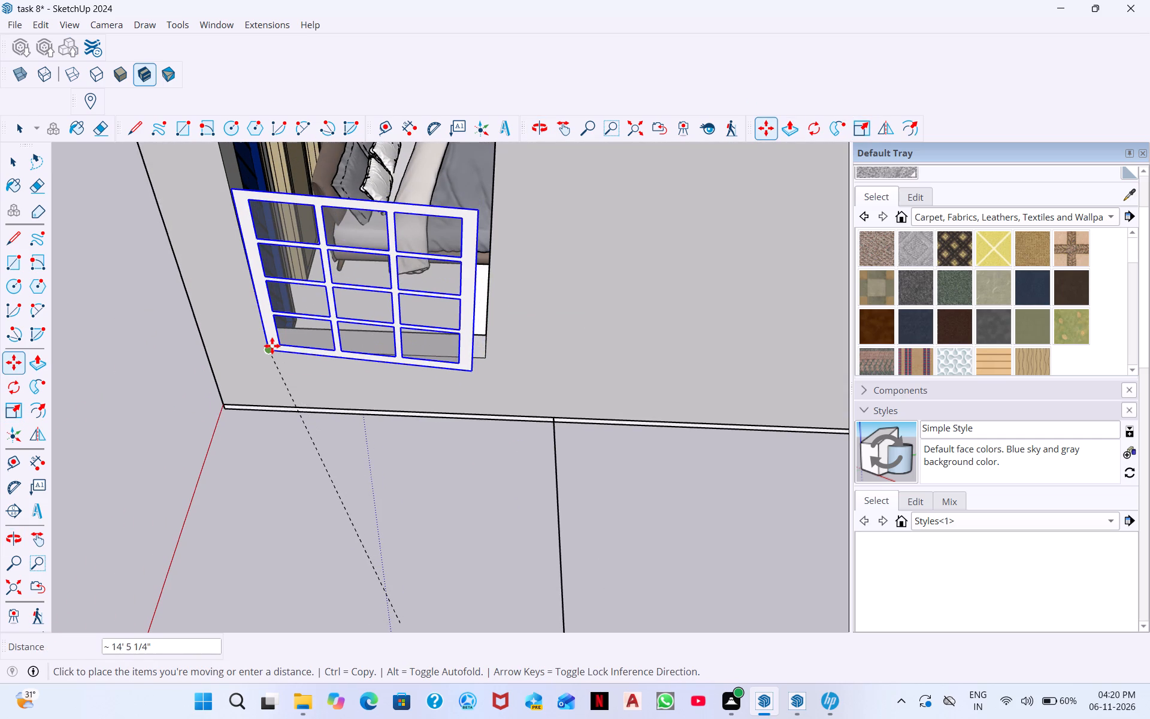
{"action": "left_click", "coordinate": [272, 346]}
{"action": "scroll", "coordinate": [371, 337], "scroll_direction": "up", "scroll_amount": 4}
{"action": "scroll", "coordinate": [506, 354], "scroll_direction": "up", "scroll_amount": 4}
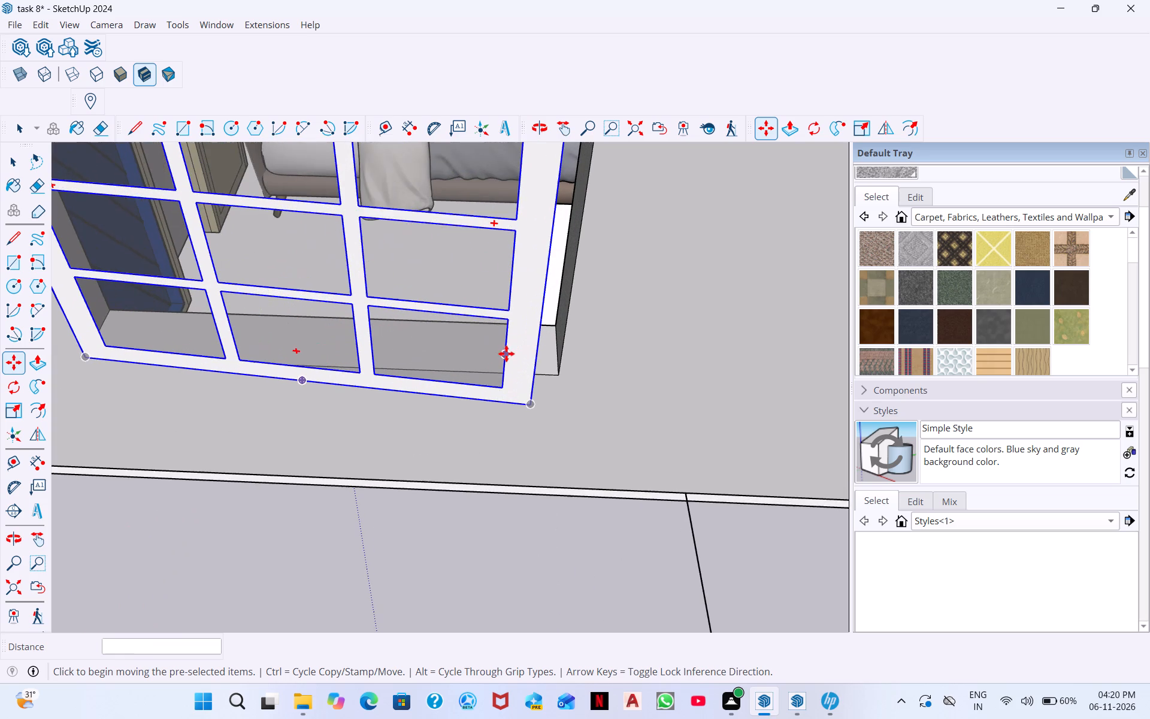
{"action": "key", "text": "space"}
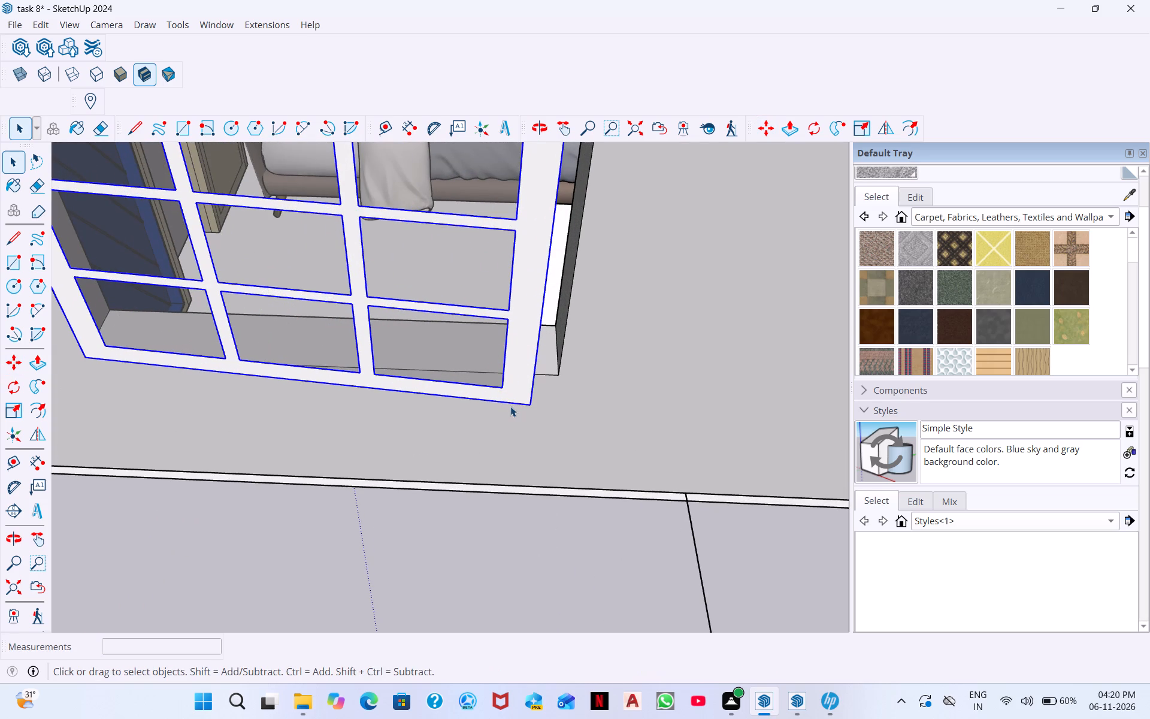
Start rotating the window around the component origin on its bottom edge, trying to lock the rotation plane to an axis.
{"action": "left_click", "coordinate": [519, 397]}
{"action": "left_click", "coordinate": [501, 367]}
{"action": "left_click", "coordinate": [519, 340]}
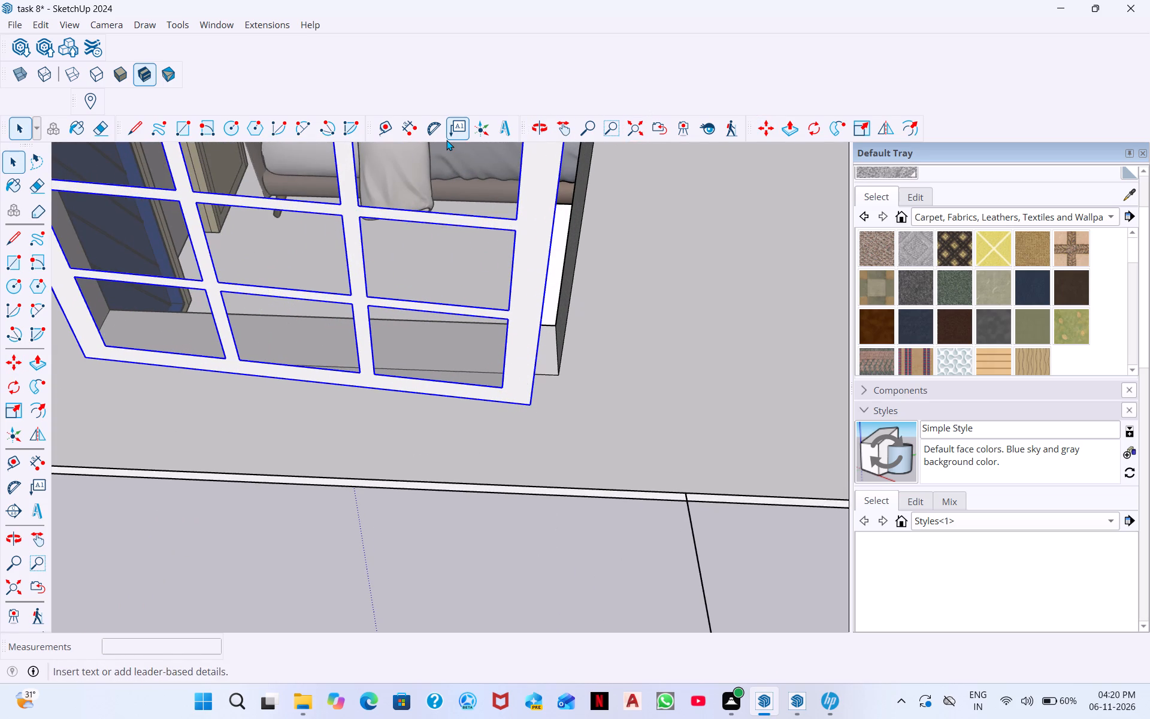
{"action": "key", "text": "q"}
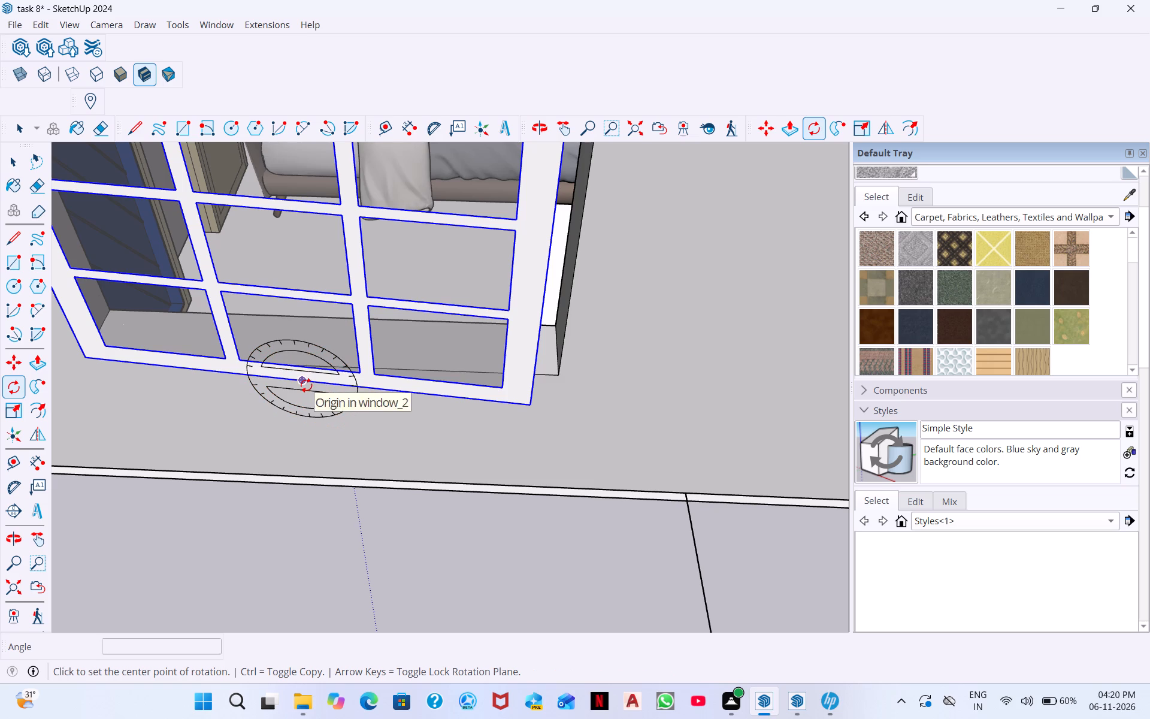
{"action": "left_click", "coordinate": [306, 385]}
{"action": "key", "text": "Up"}
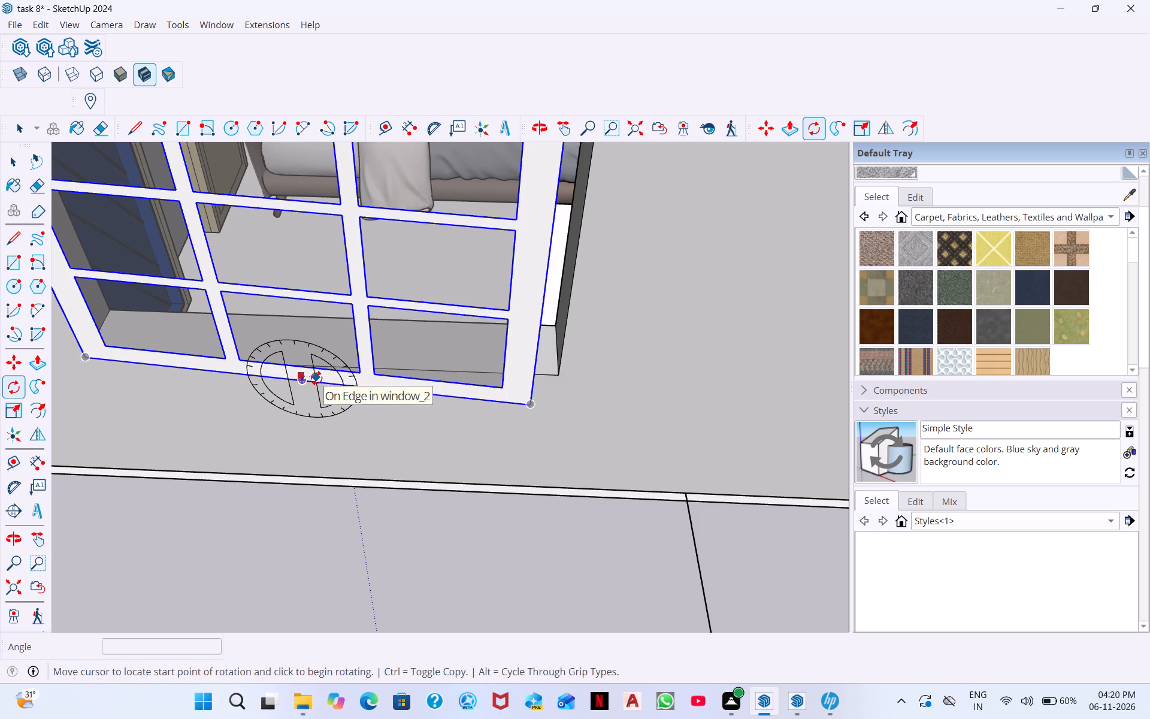
{"action": "key", "text": "Down"}
{"action": "key", "text": "Right"}
{"action": "key", "text": "Left"}
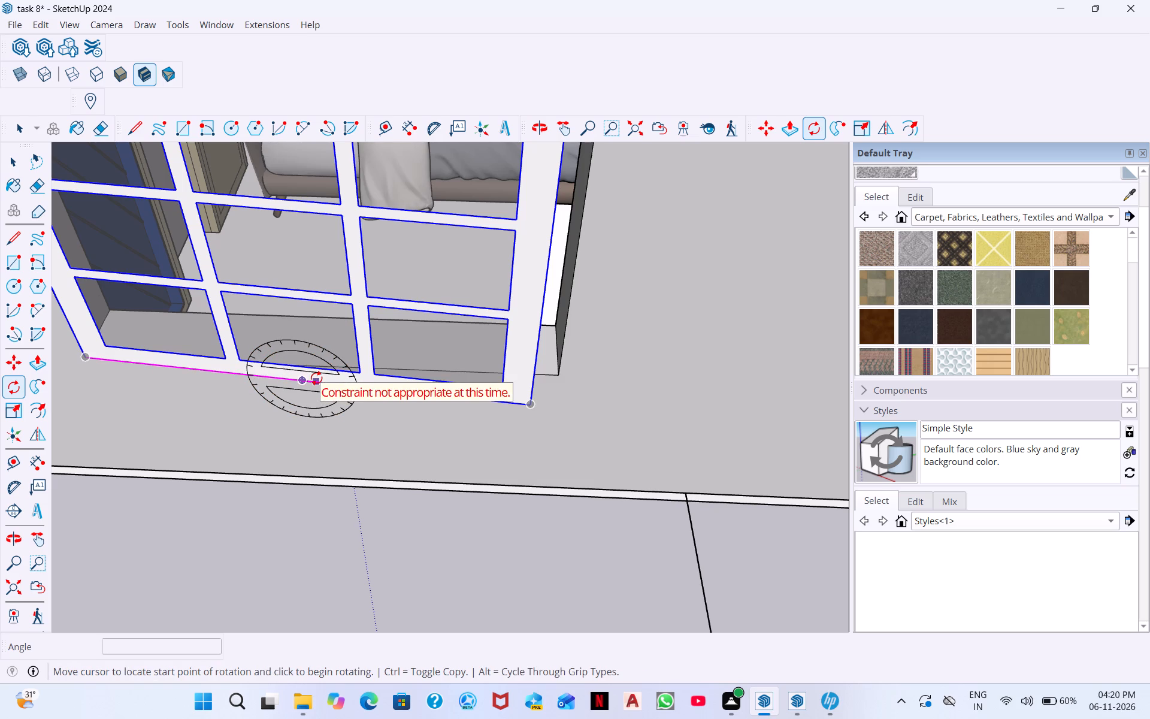
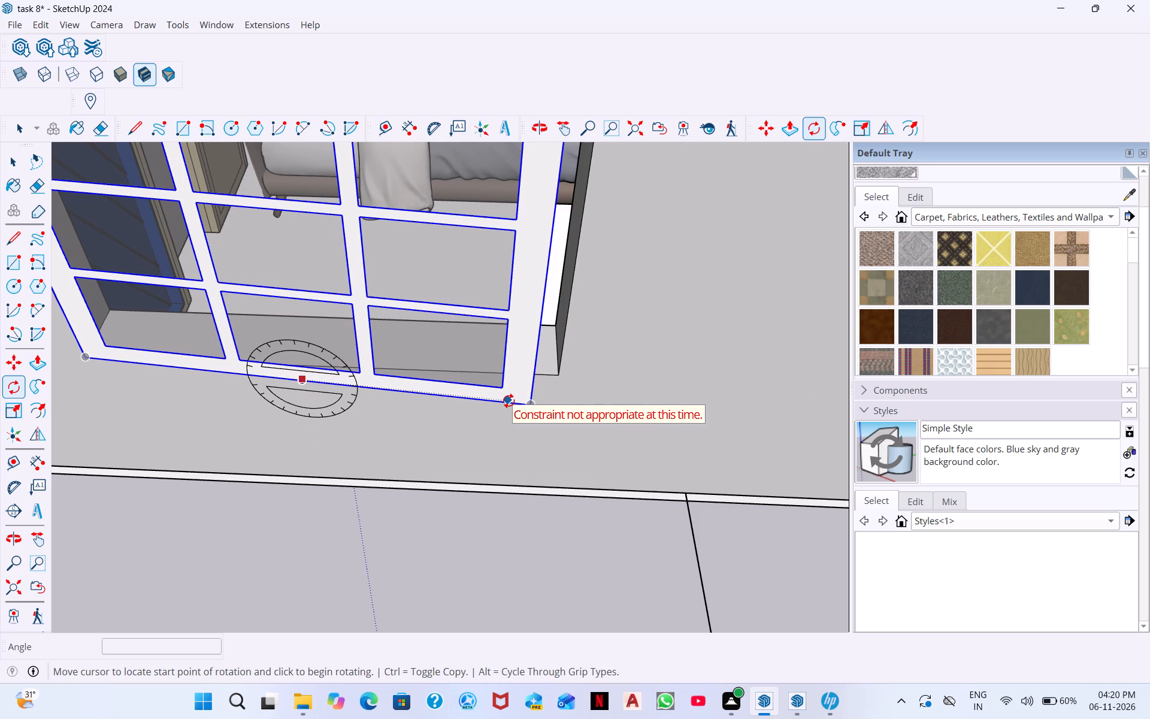
Rotate the window about 0.8 degrees around the component origin on its bottom edge, starting from its lower corner.
{"action": "key", "text": "Up"}
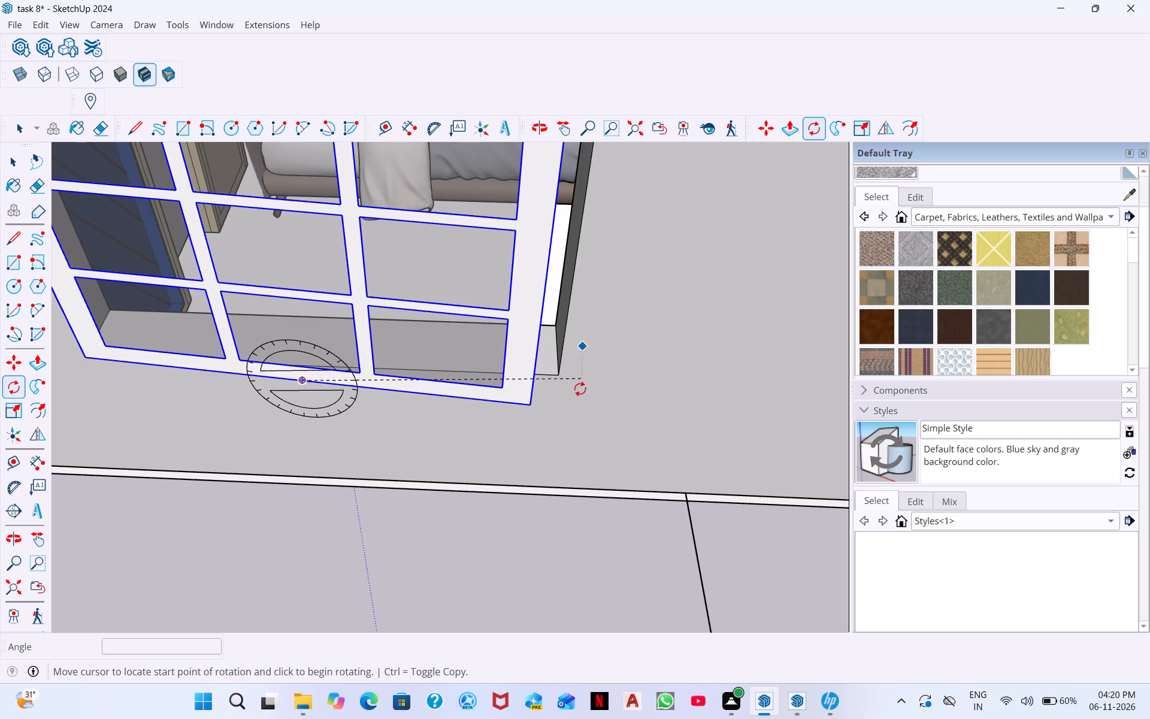
{"action": "left_click", "coordinate": [530, 402]}
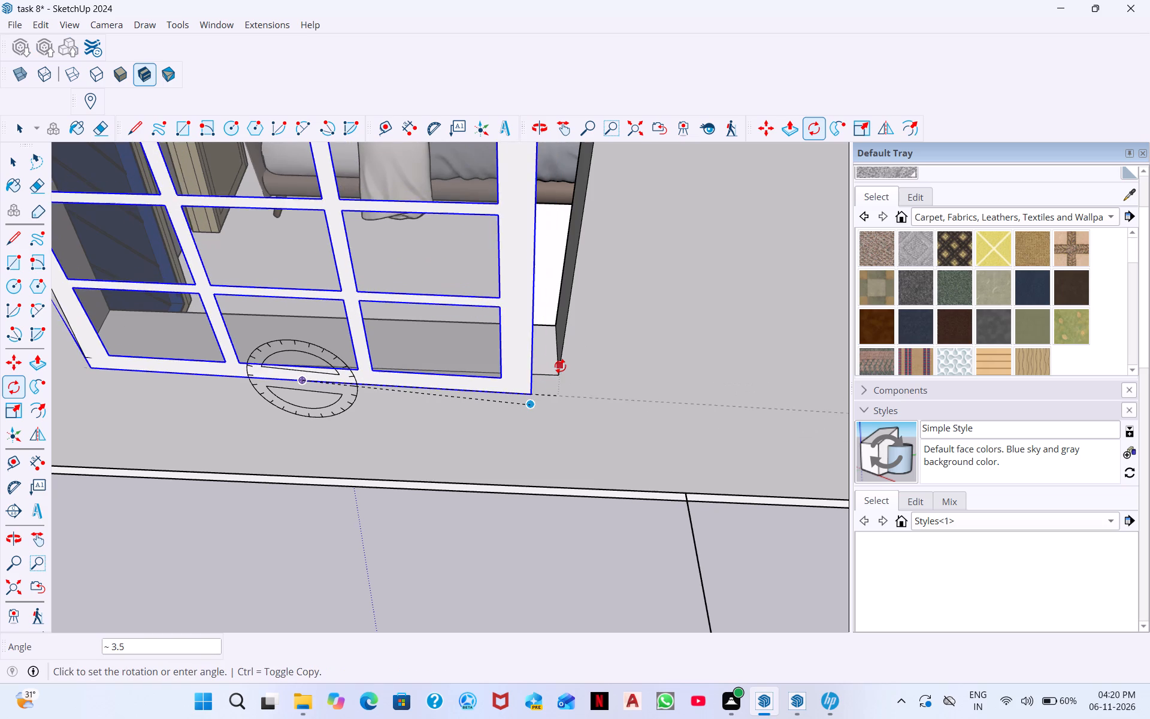
{"action": "left_click", "coordinate": [560, 368]}
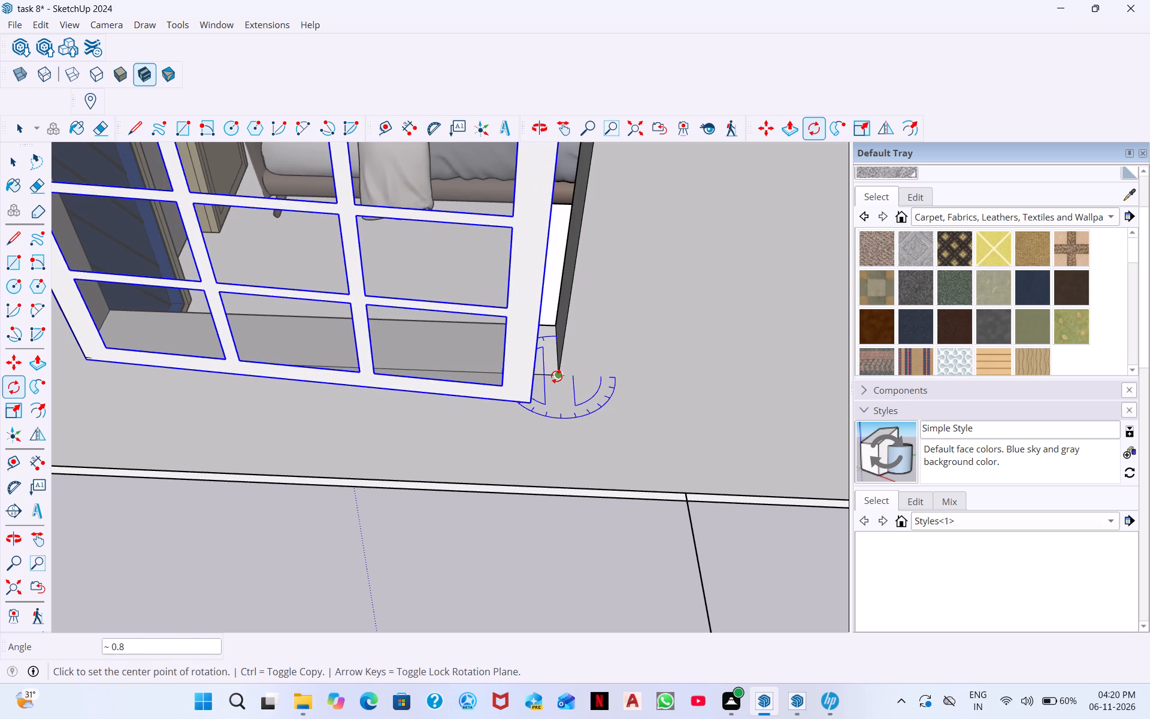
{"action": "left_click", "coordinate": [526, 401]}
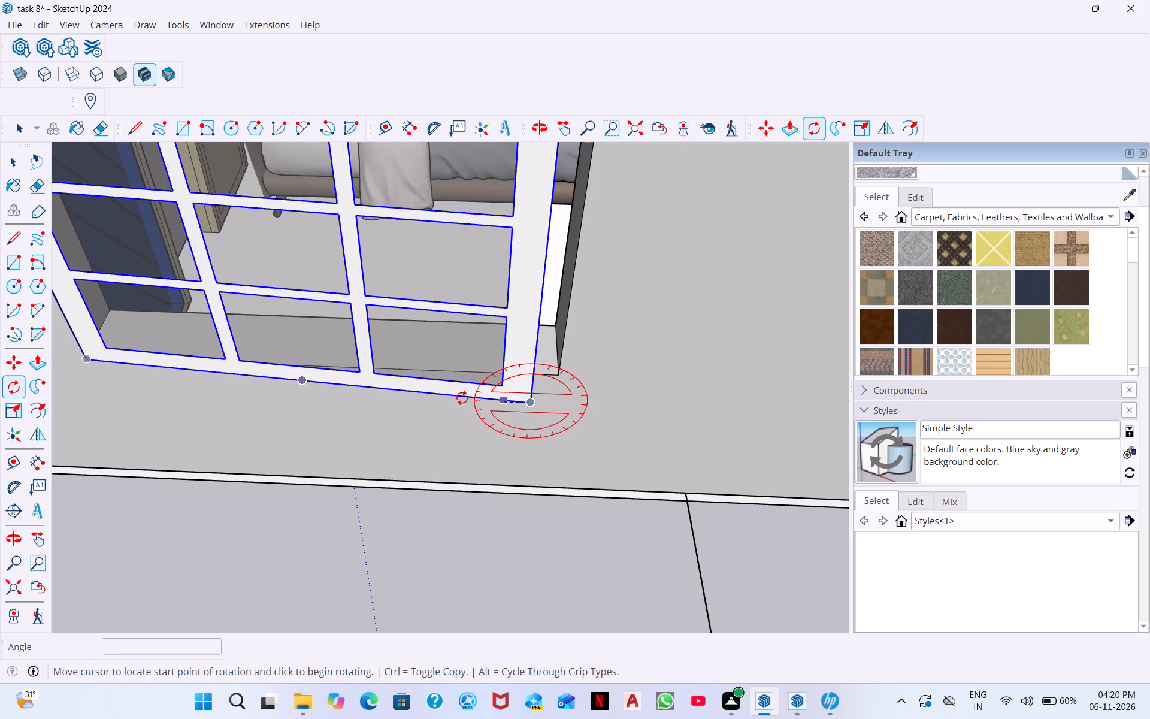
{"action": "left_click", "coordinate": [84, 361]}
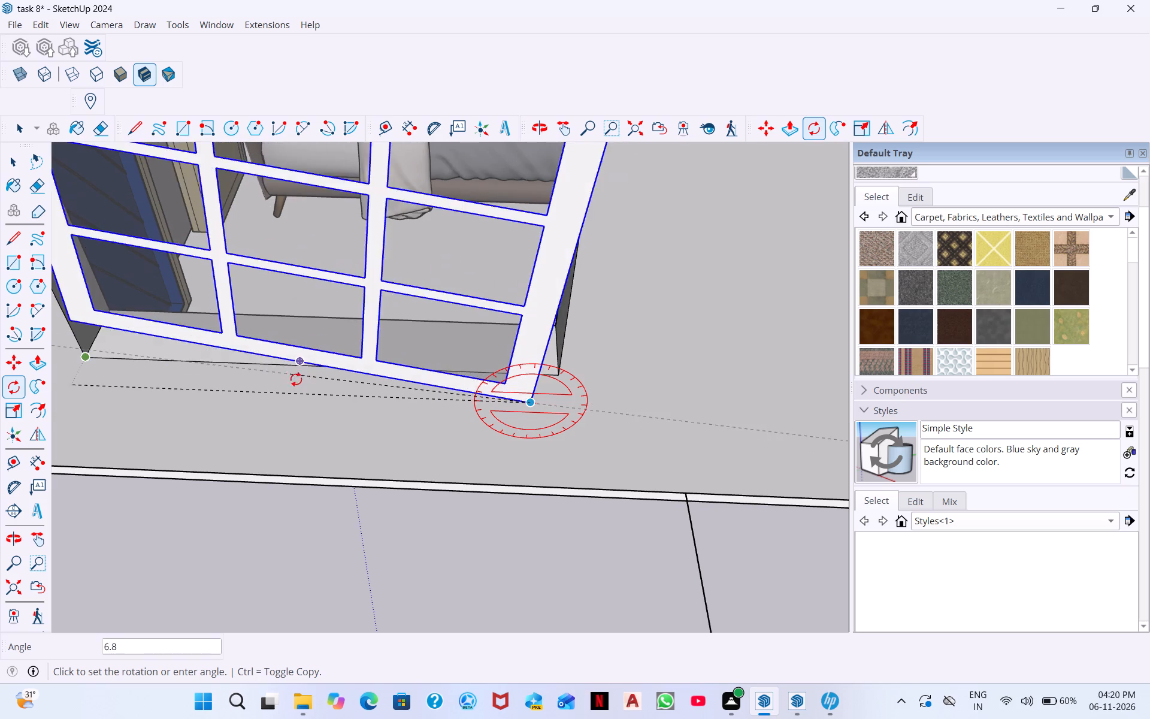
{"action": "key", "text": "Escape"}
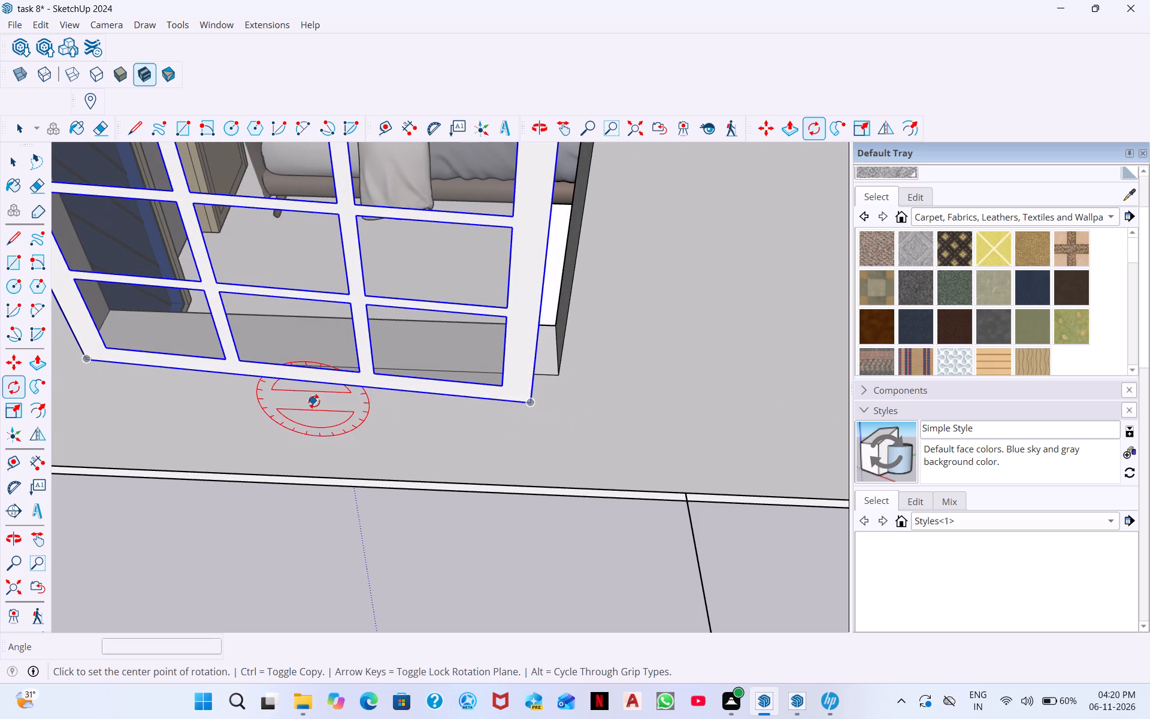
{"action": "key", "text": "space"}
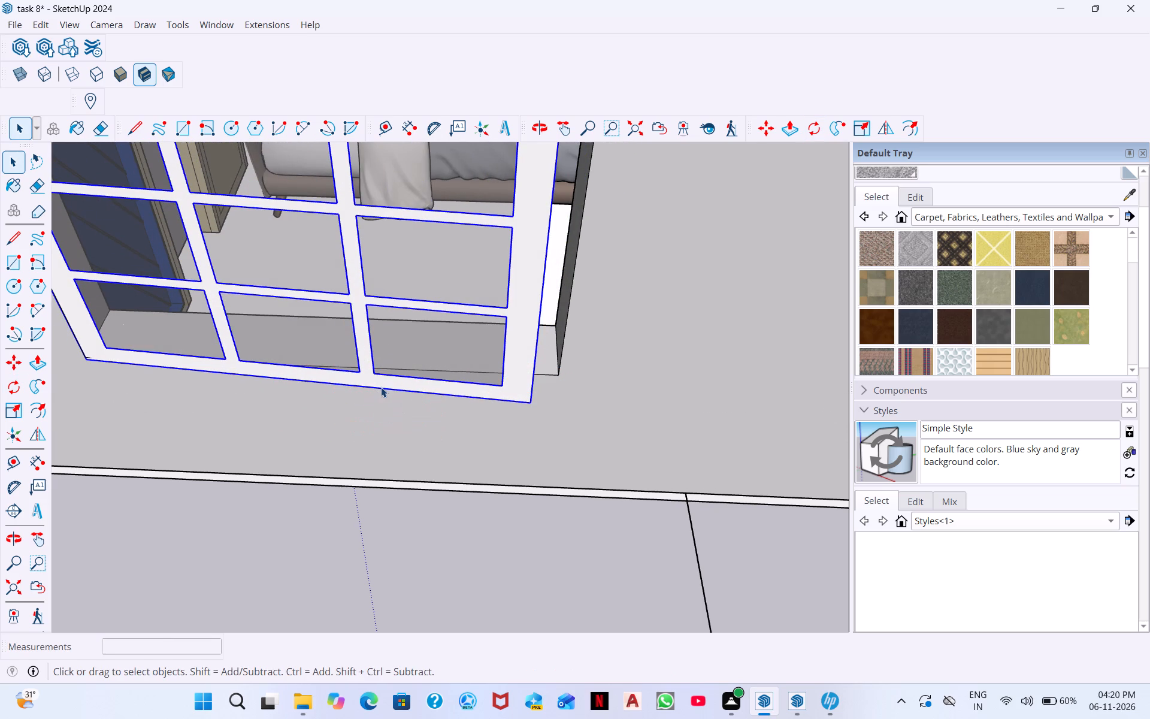
Rotate the window 7.7 degrees about the vertical blue axis, pivoting on its lower corner beside the exposed jamb of the opening.
{"action": "key", "text": "q"}
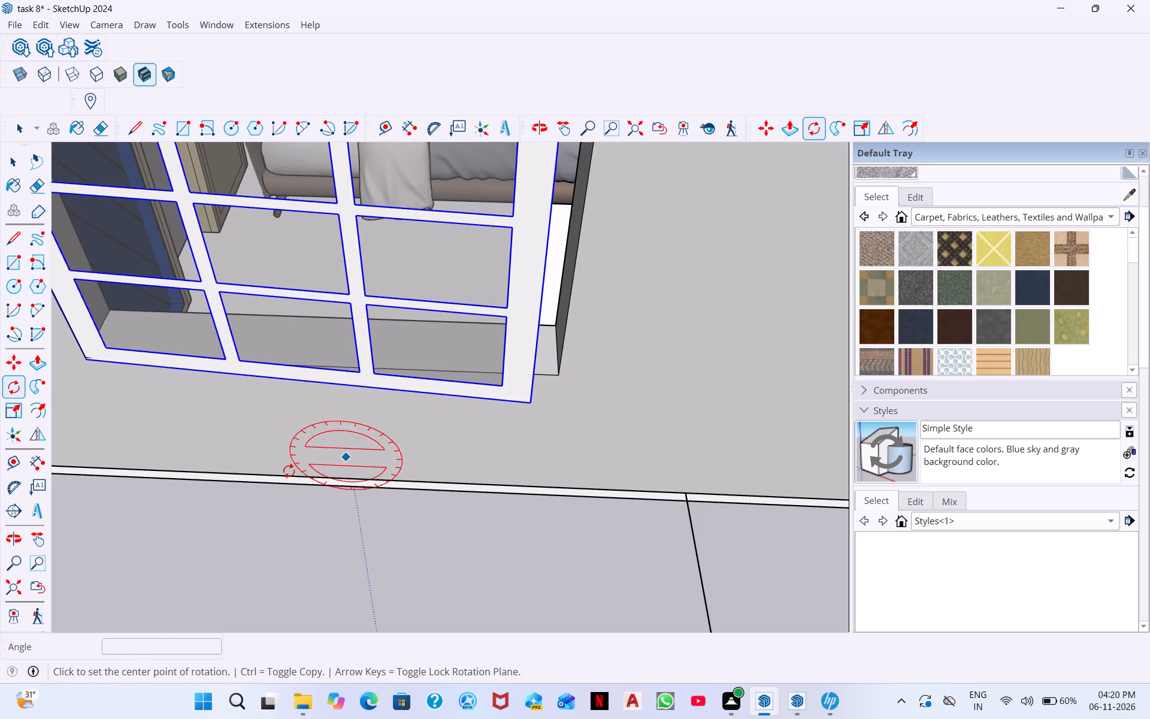
{"action": "key", "text": "Up"}
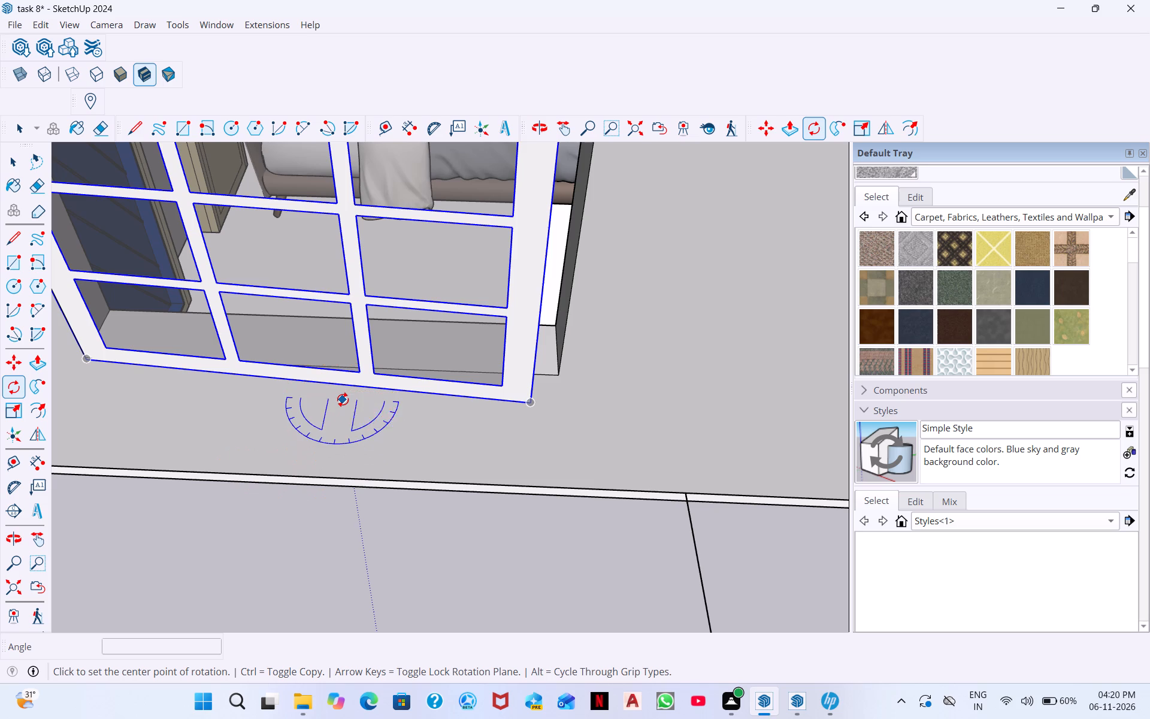
{"action": "left_click", "coordinate": [525, 406]}
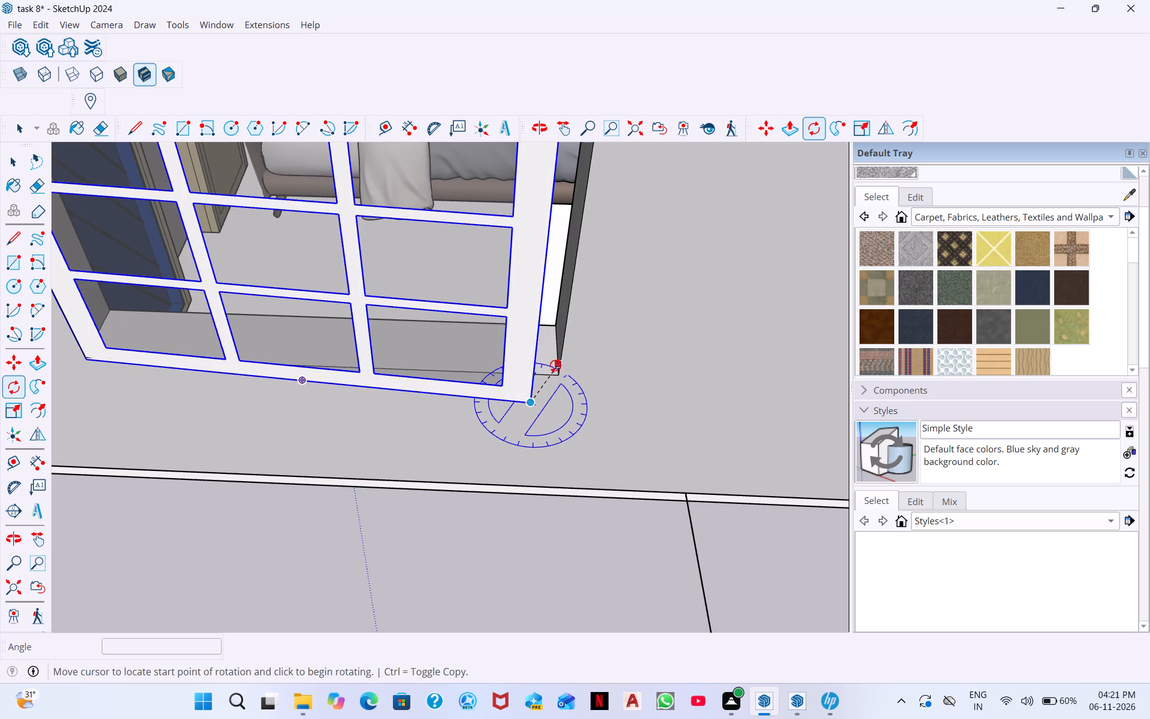
{"action": "left_click", "coordinate": [81, 361]}
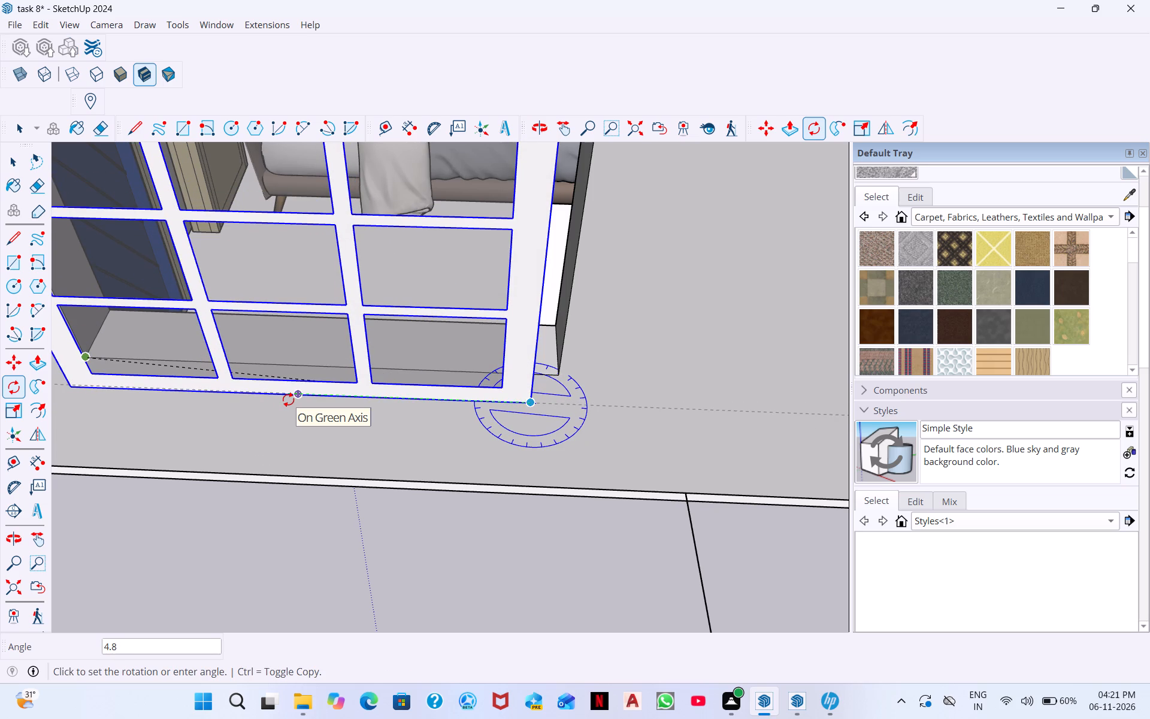
{"action": "left_click", "coordinate": [289, 403]}
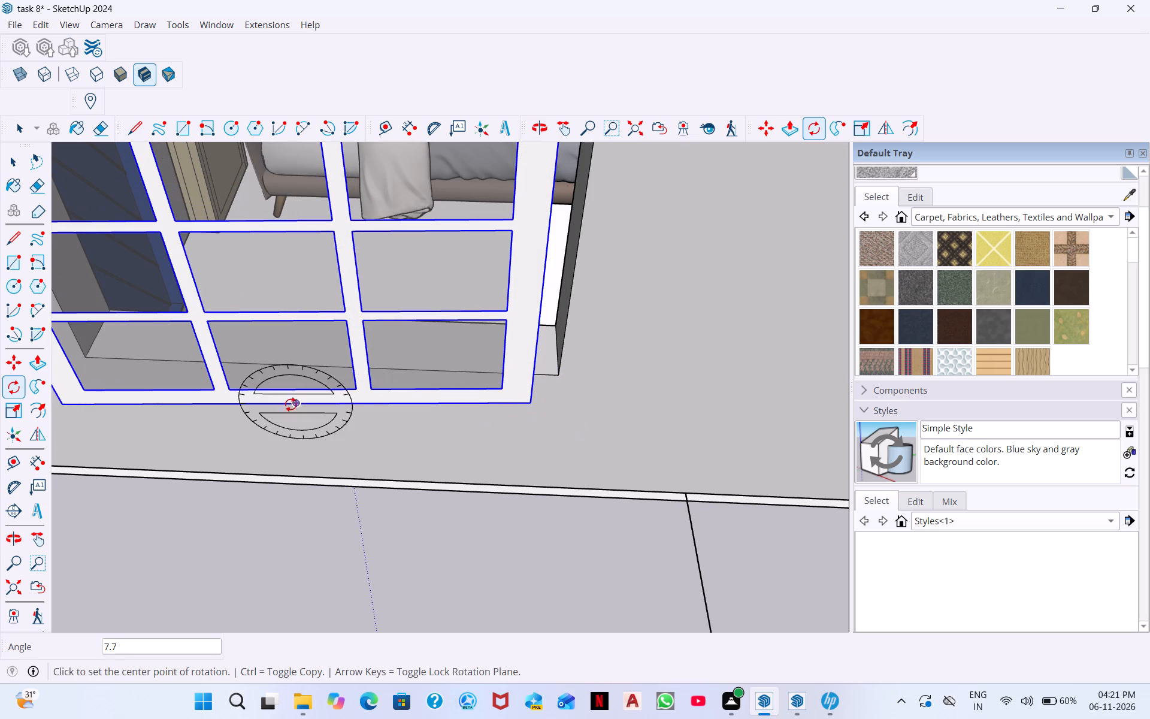
{"action": "scroll", "coordinate": [308, 403], "scroll_direction": "down", "scroll_amount": 3}
{"action": "scroll", "coordinate": [603, 404], "scroll_direction": "down", "scroll_amount": 2}
{"action": "scroll", "coordinate": [323, 533], "scroll_direction": "down", "scroll_amount": 1}
{"action": "middle_click_drag", "start_coordinate": [285, 499], "coordinate": [298, 436]}
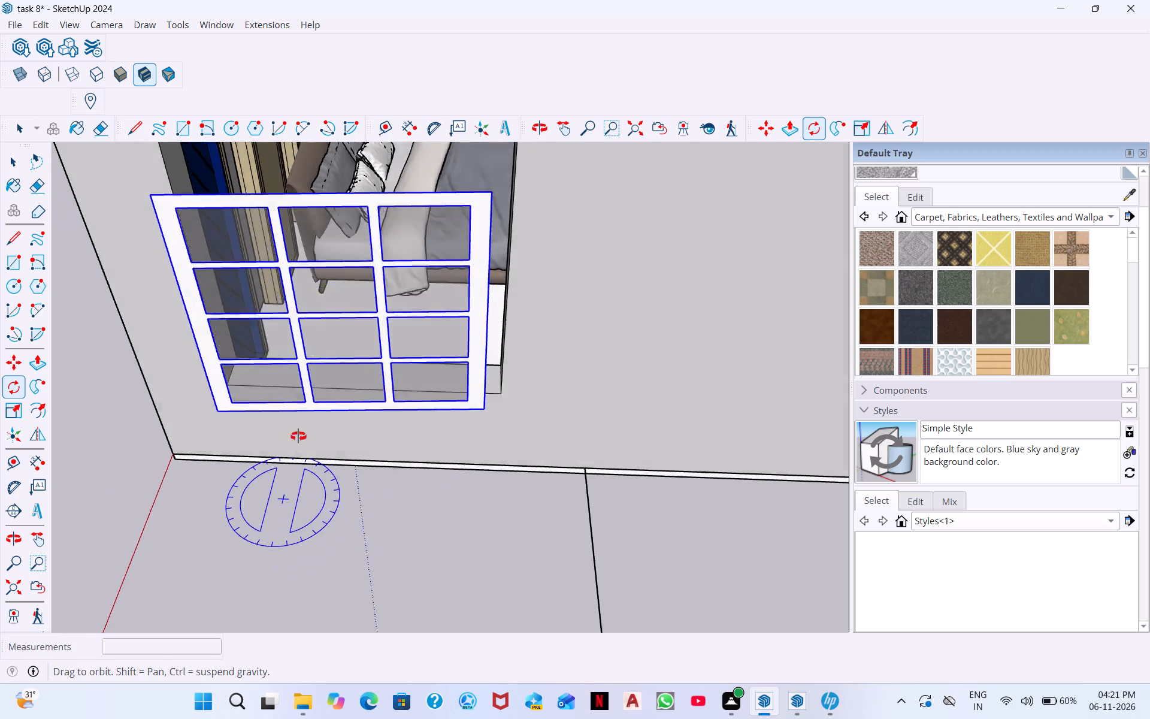
{"action": "middle_click_drag", "start_coordinate": [298, 436], "coordinate": [363, 355]}
{"action": "scroll", "coordinate": [334, 403], "scroll_direction": "up", "scroll_amount": 7}
{"action": "scroll", "coordinate": [313, 412], "scroll_direction": "down", "scroll_amount": 5}
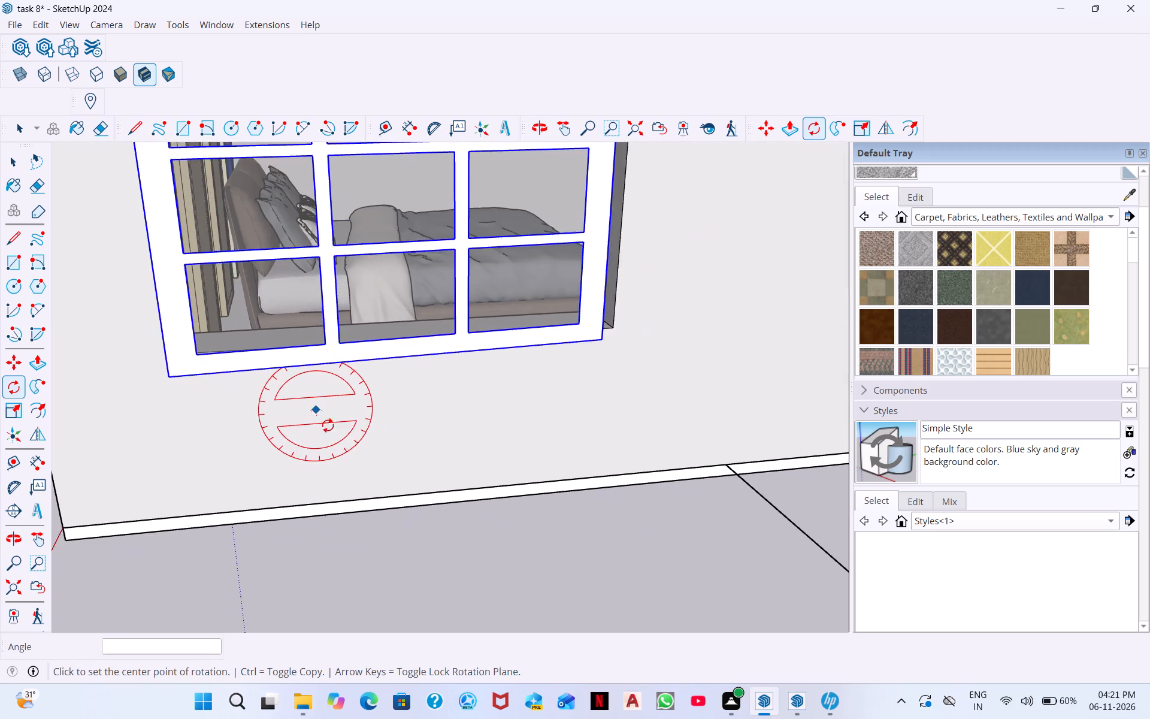
{"action": "scroll", "coordinate": [328, 425], "scroll_direction": "down", "scroll_amount": 1}
{"action": "key", "text": "Escape"}
{"action": "key", "text": "space"}
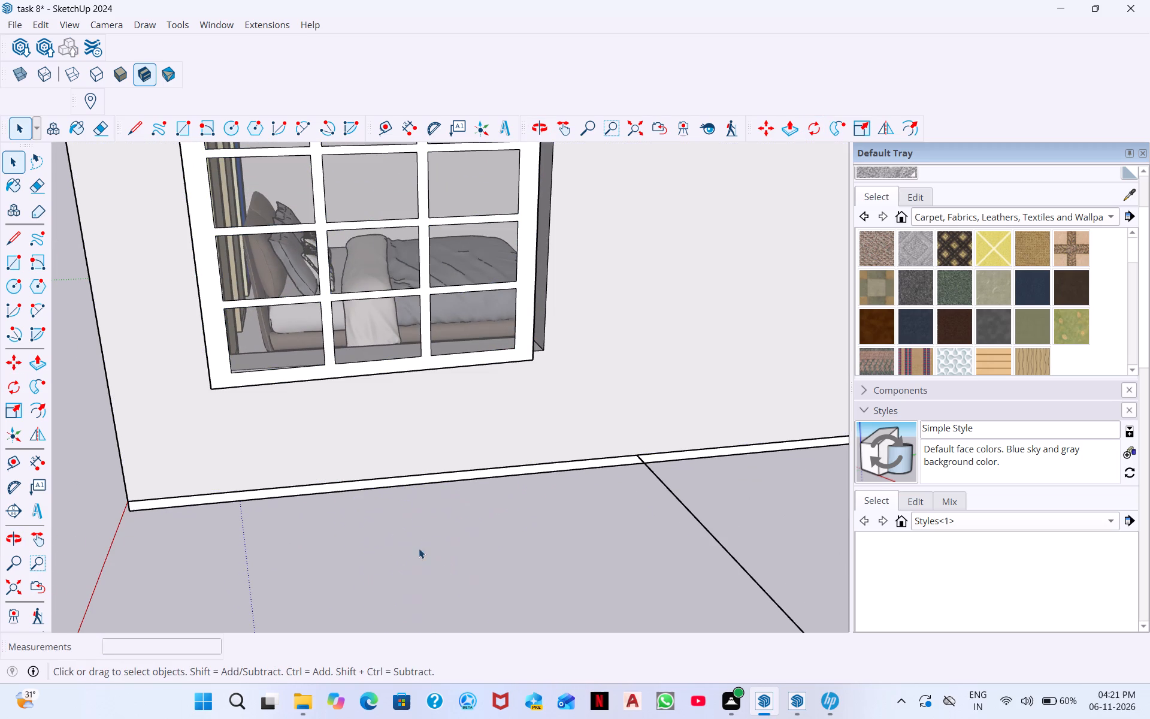
Move the window by the same lower corner about 5 15/16" onto the adjacent lower corner of the bedroom window opening.
{"action": "left_click", "coordinate": [428, 301]}
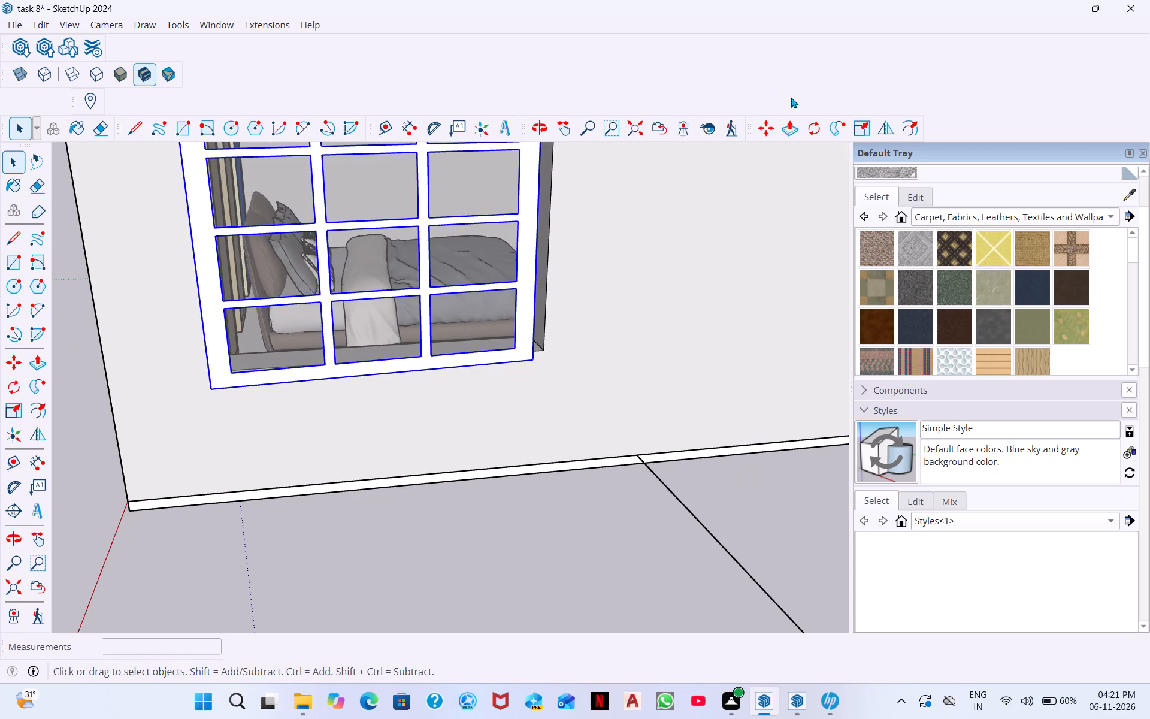
{"action": "left_click", "coordinate": [758, 132]}
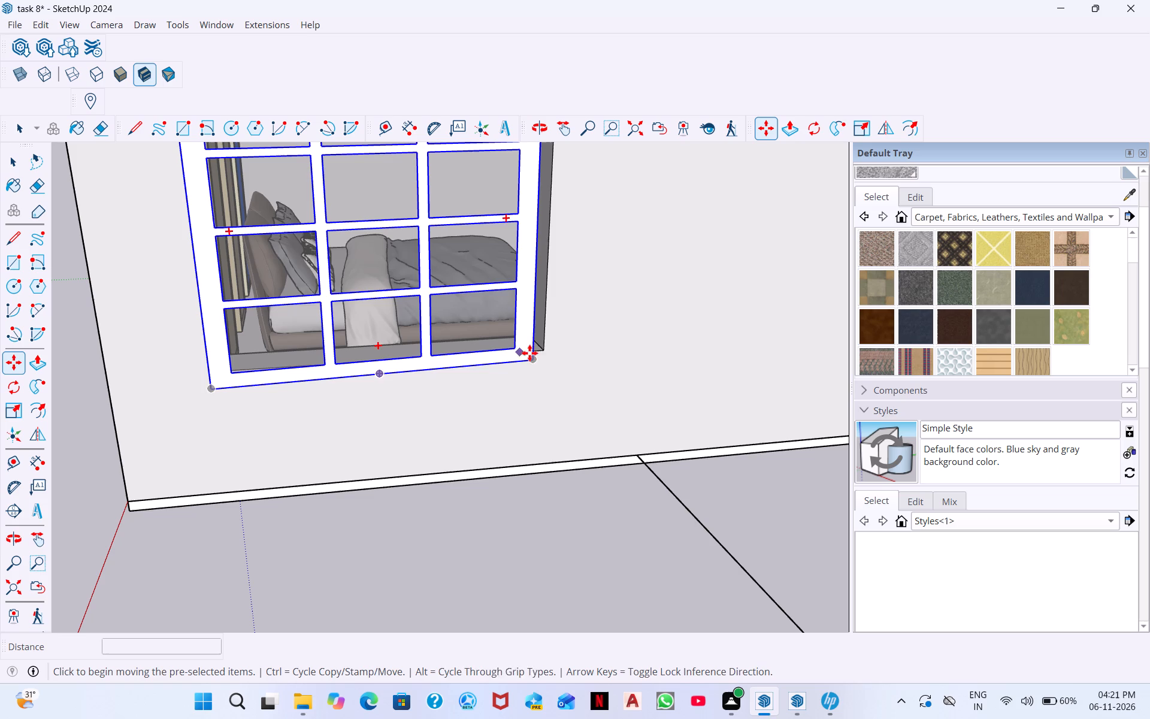
{"action": "left_click", "coordinate": [532, 356]}
{"action": "left_click", "coordinate": [541, 343]}
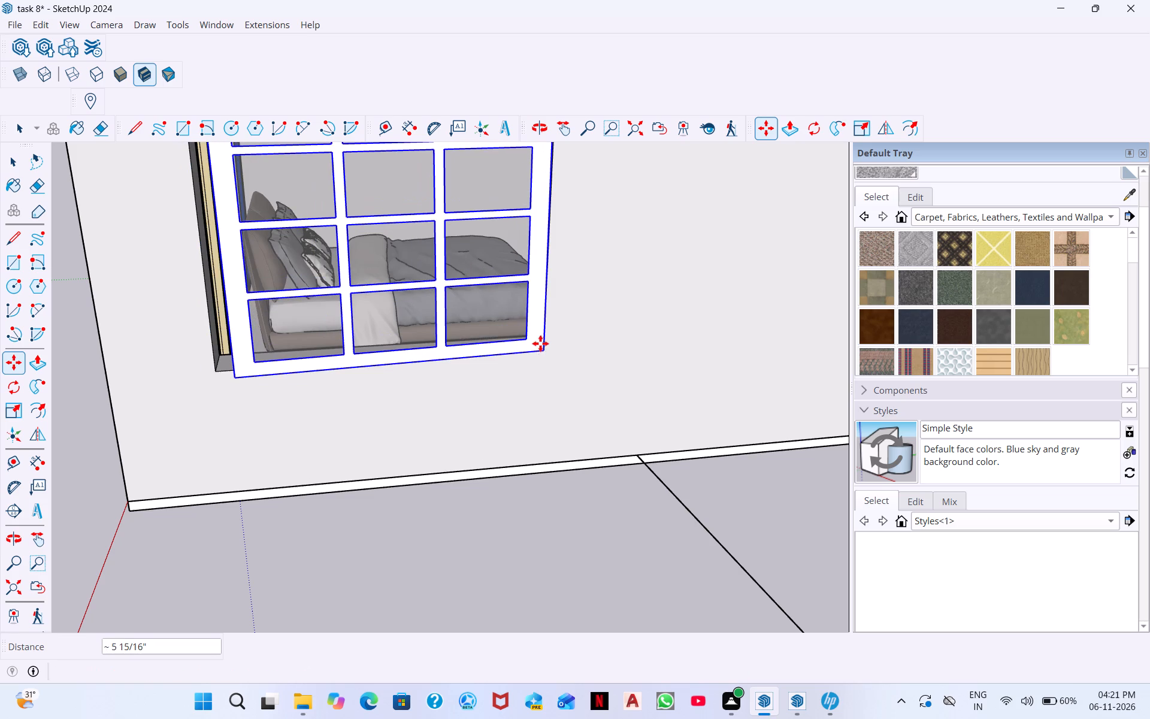
Rotate the window 2.9 degrees about the blue axis around that lower corner, swinging its opposite lower corner towards the wall.
{"action": "scroll", "coordinate": [247, 388], "scroll_direction": "down", "scroll_amount": 1}
{"action": "middle_click_drag", "start_coordinate": [255, 403], "coordinate": [320, 577]}
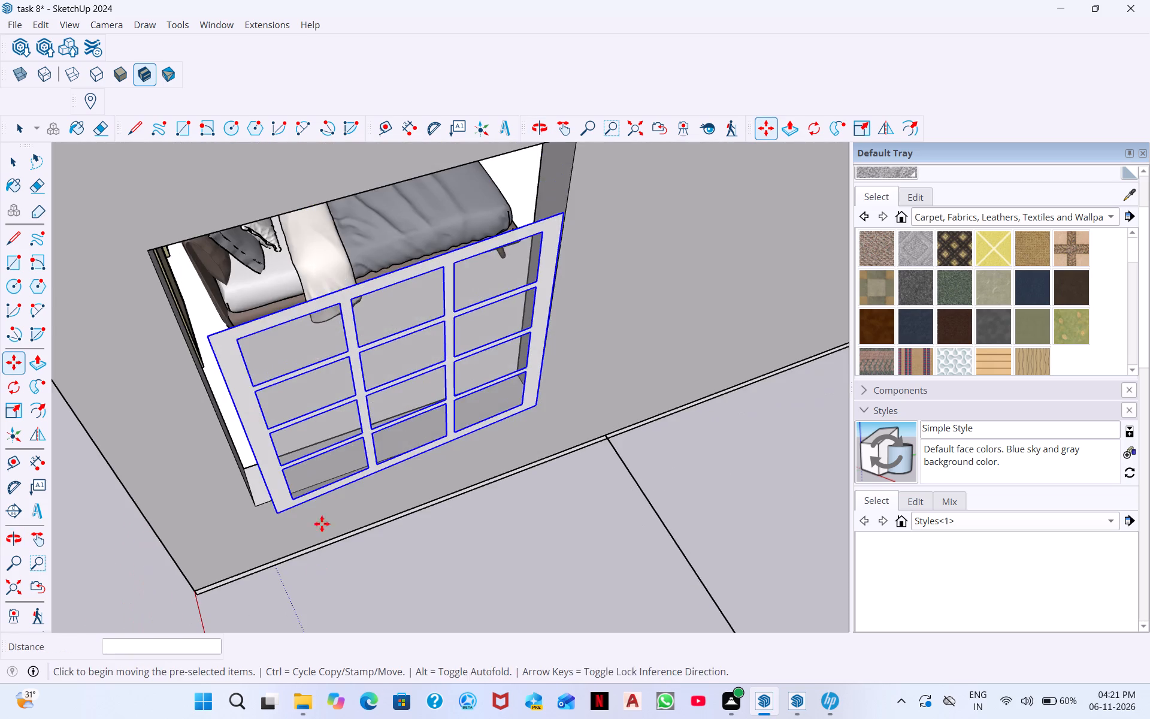
{"action": "scroll", "coordinate": [290, 481], "scroll_direction": "up", "scroll_amount": 3}
{"action": "scroll", "coordinate": [290, 481], "scroll_direction": "down", "scroll_amount": 4}
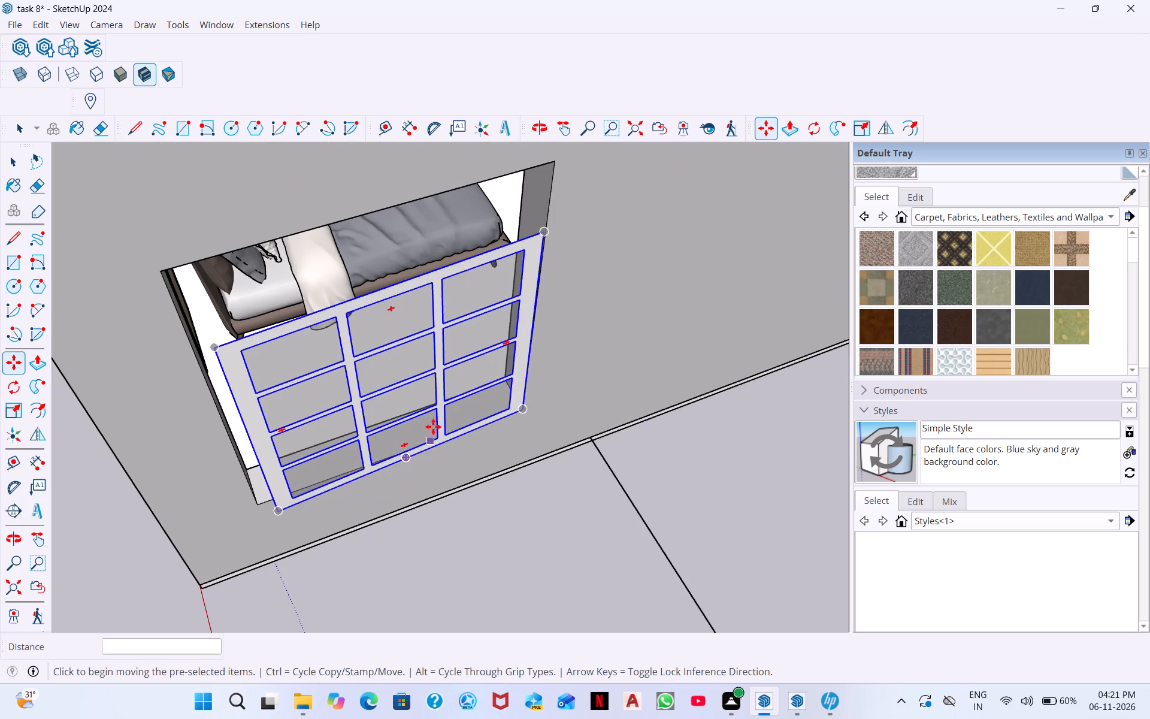
{"action": "middle_click_drag", "start_coordinate": [440, 446], "coordinate": [603, 712]}
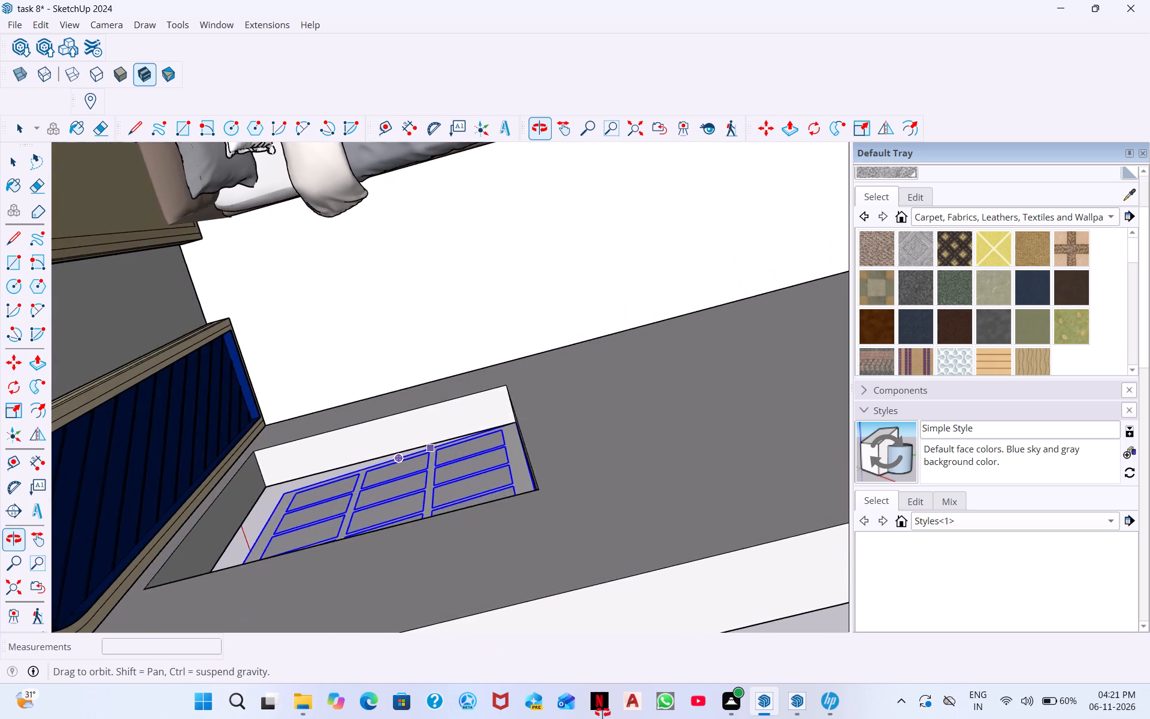
{"action": "middle_click_drag", "start_coordinate": [603, 712], "coordinate": [513, 415]}
{"action": "scroll", "coordinate": [346, 425], "scroll_direction": "up", "scroll_amount": 3}
{"action": "scroll", "coordinate": [346, 425], "scroll_direction": "down", "scroll_amount": 3}
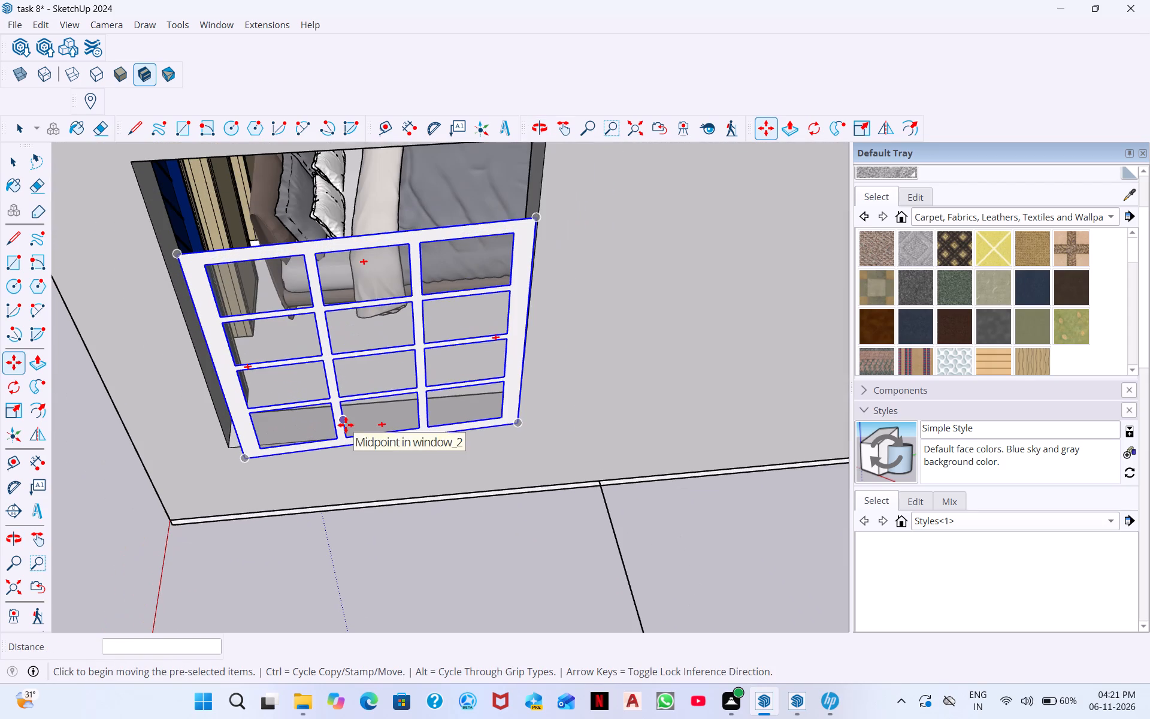
{"action": "key", "text": "q"}
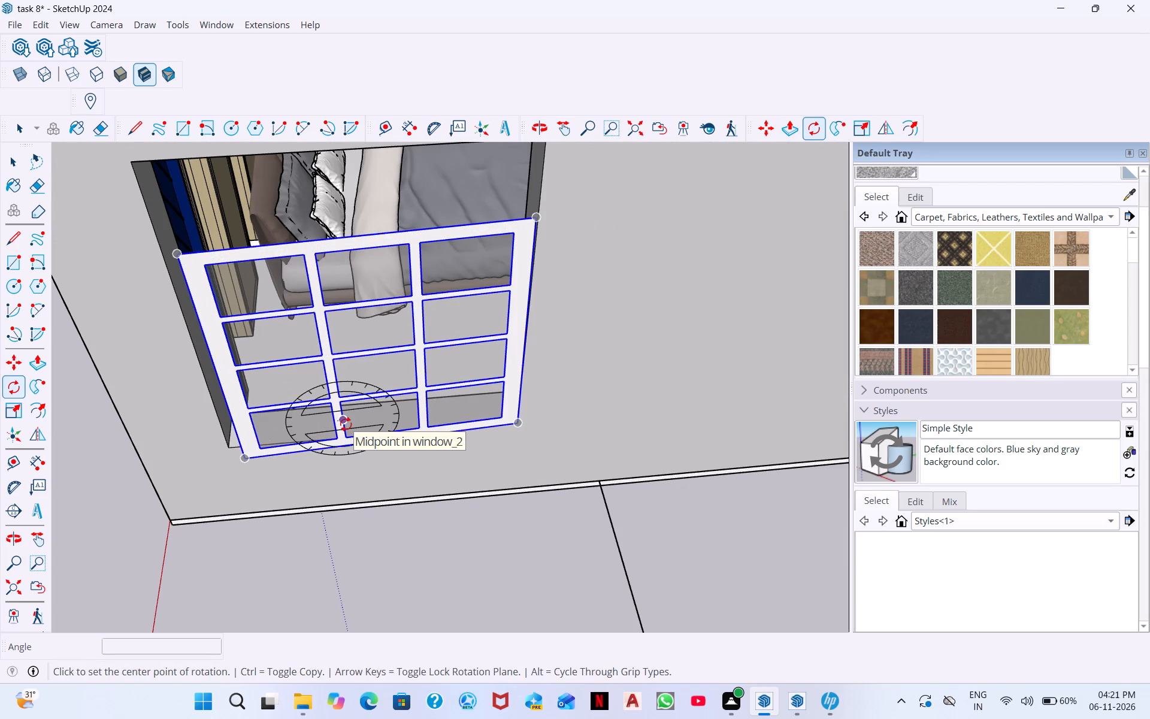
{"action": "key", "text": "Up"}
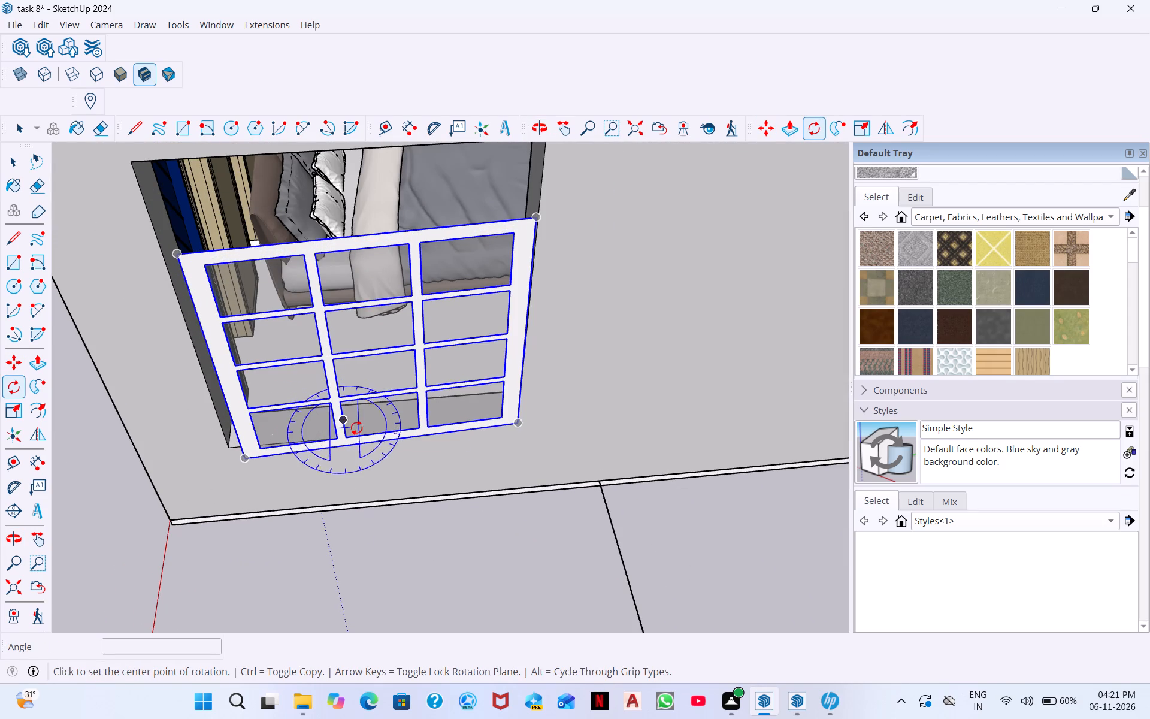
{"action": "left_click", "coordinate": [516, 424]}
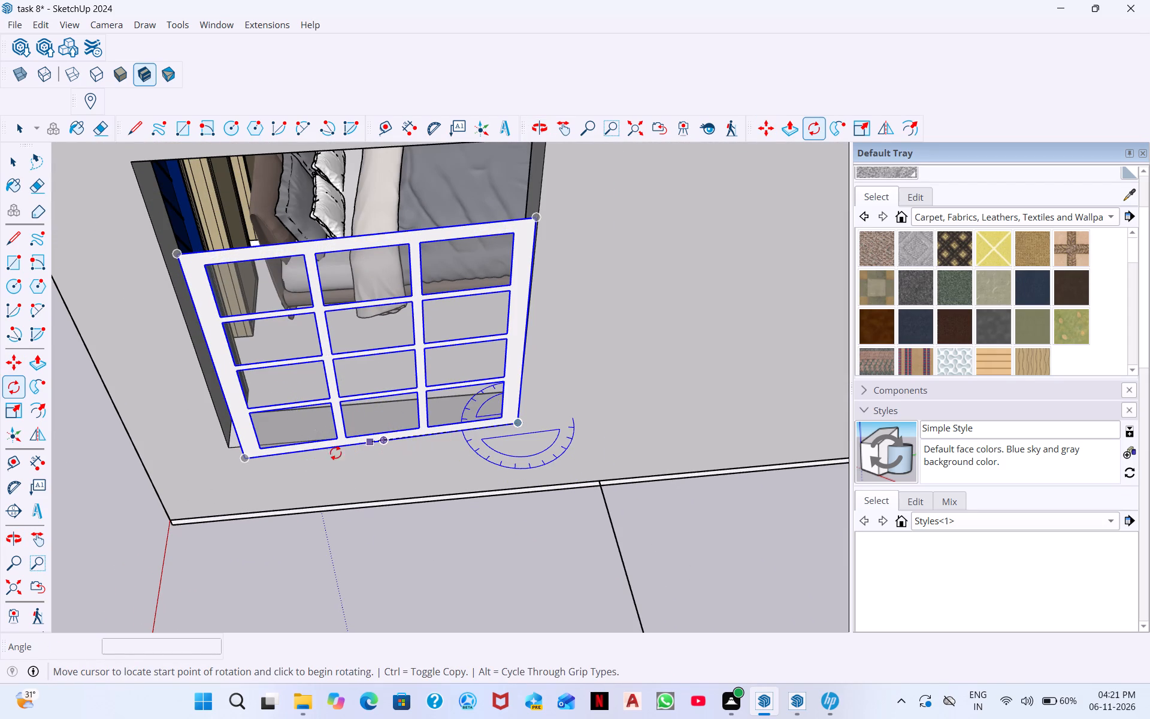
{"action": "left_click", "coordinate": [239, 458]}
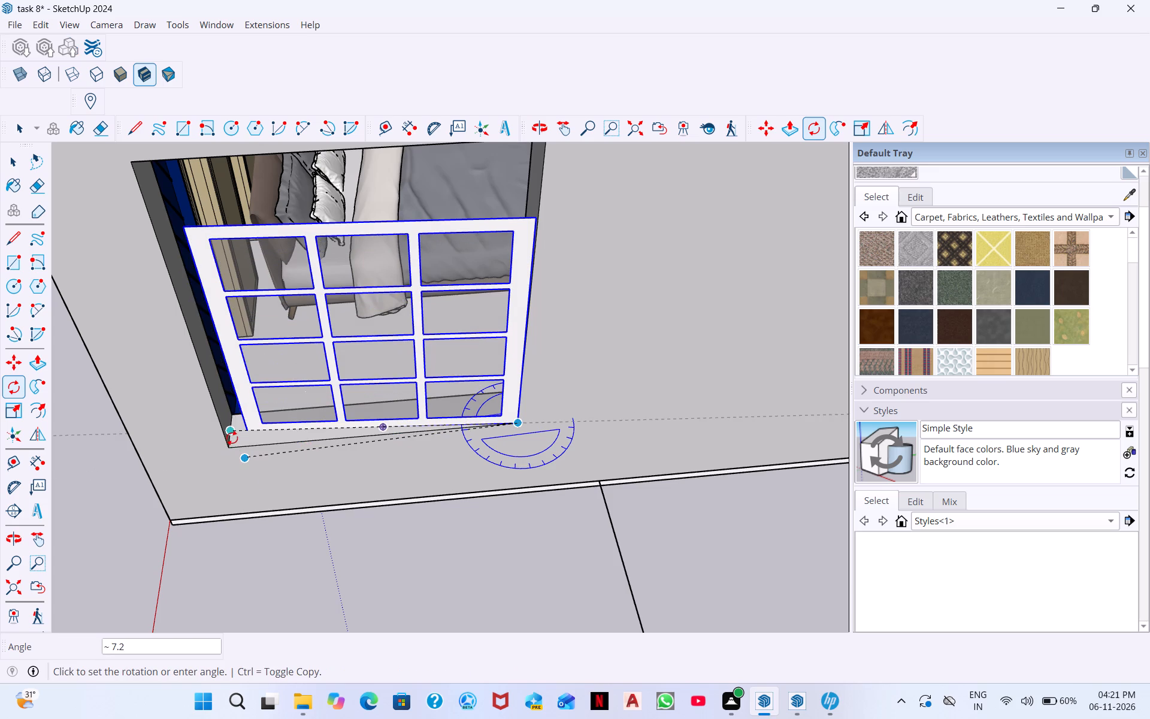
{"action": "left_click", "coordinate": [234, 444]}
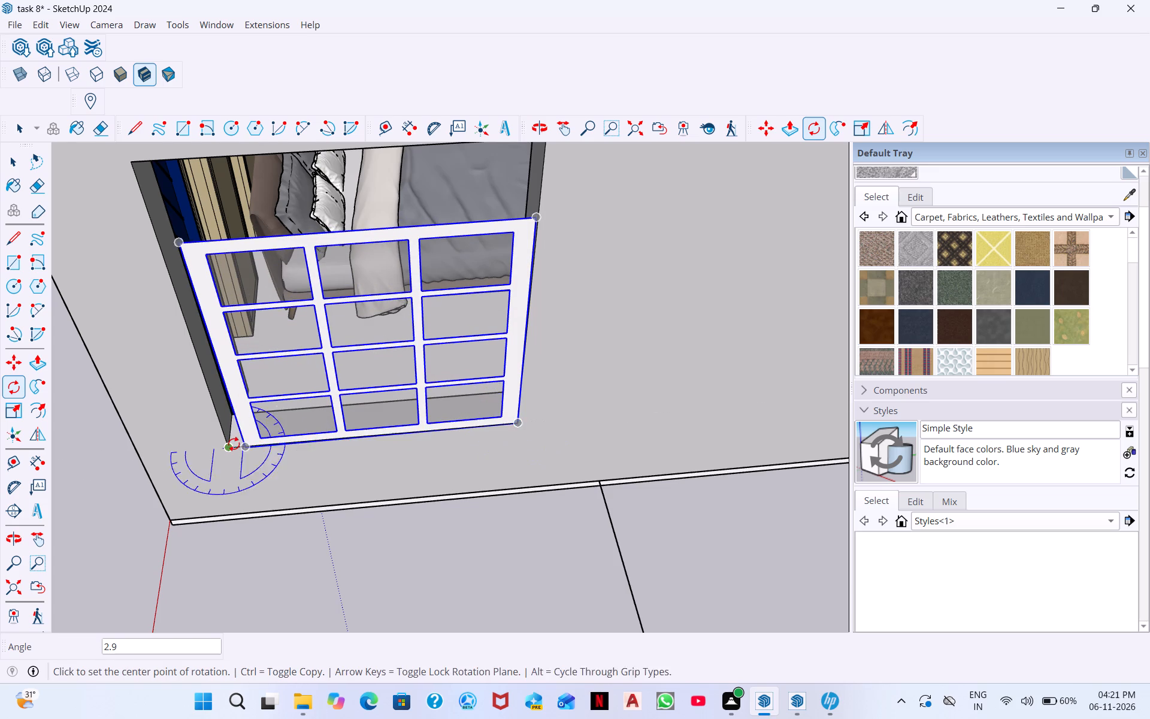
{"action": "scroll", "coordinate": [356, 427], "scroll_direction": "down", "scroll_amount": 3}
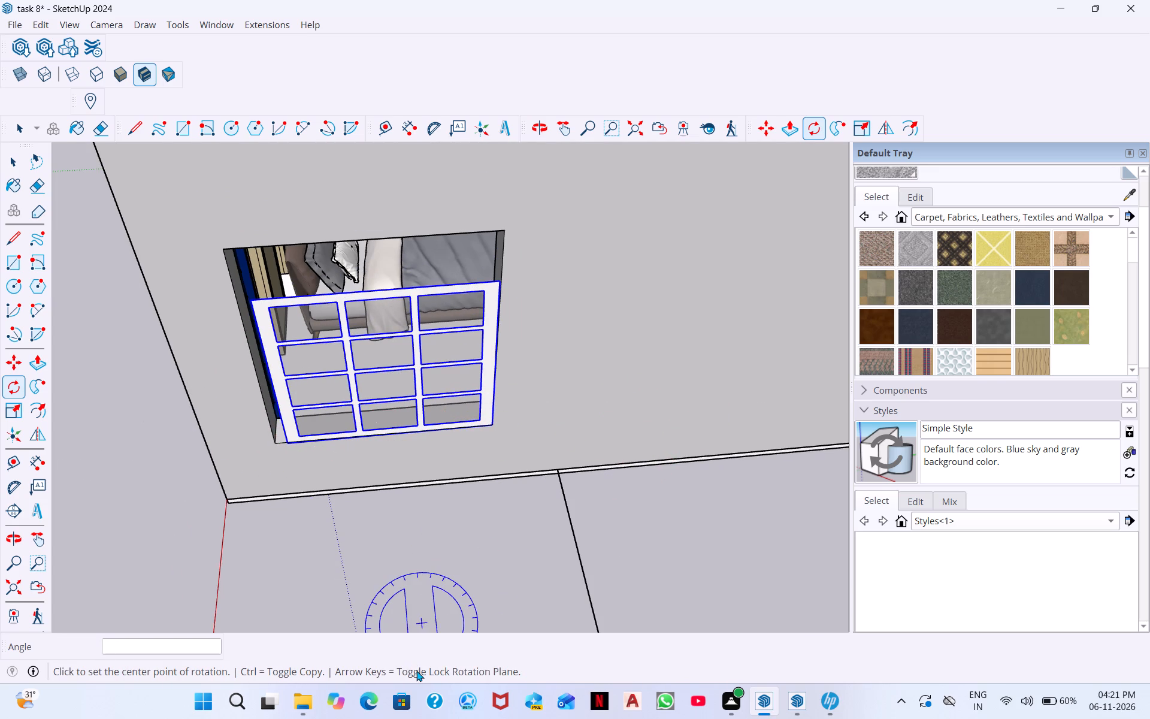
{"action": "key", "text": "Escape"}
{"action": "key", "text": "Escape"}
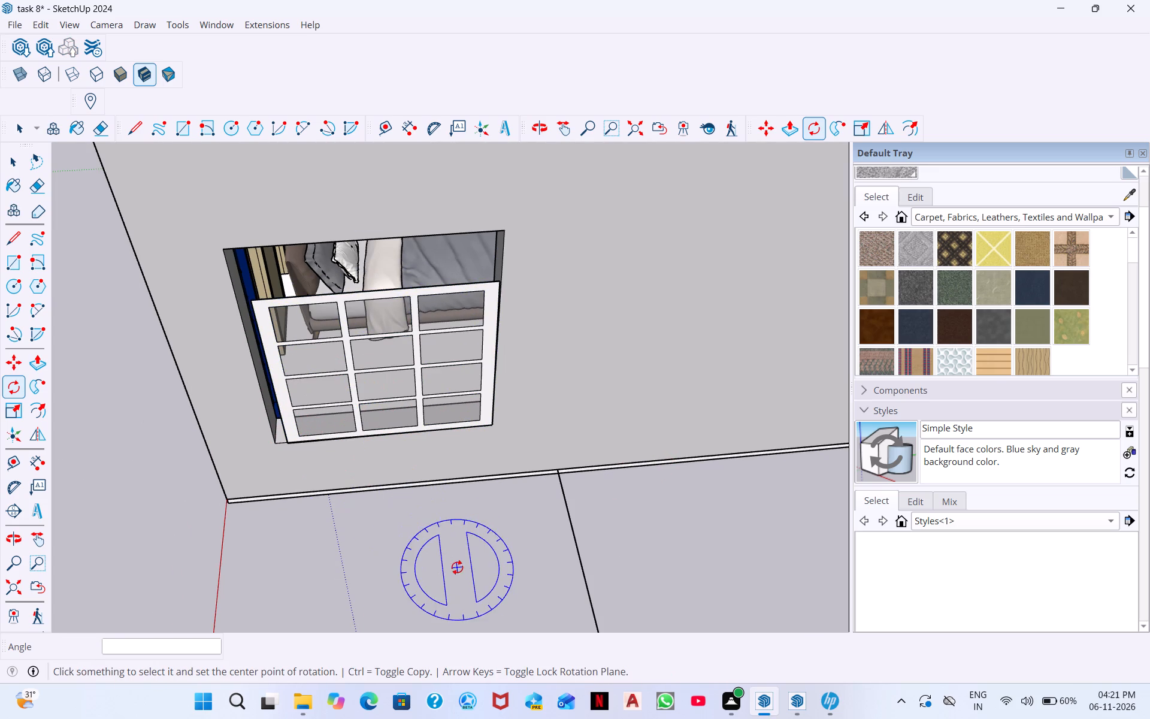
Select the twelve-pane window and pick the 0110_LightSlateGray paint from the Colors-Named material collection.
{"action": "middle_click_drag", "start_coordinate": [432, 428], "coordinate": [427, 301]}
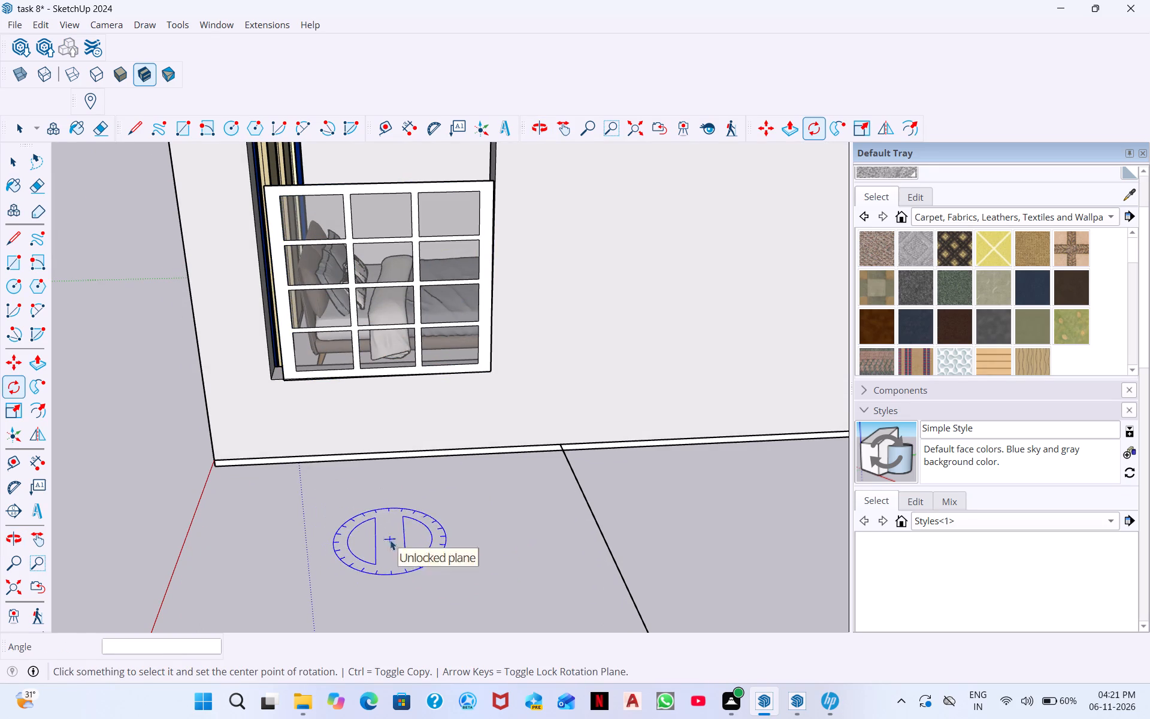
{"action": "key", "text": "space"}
{"action": "left_click", "coordinate": [382, 270]}
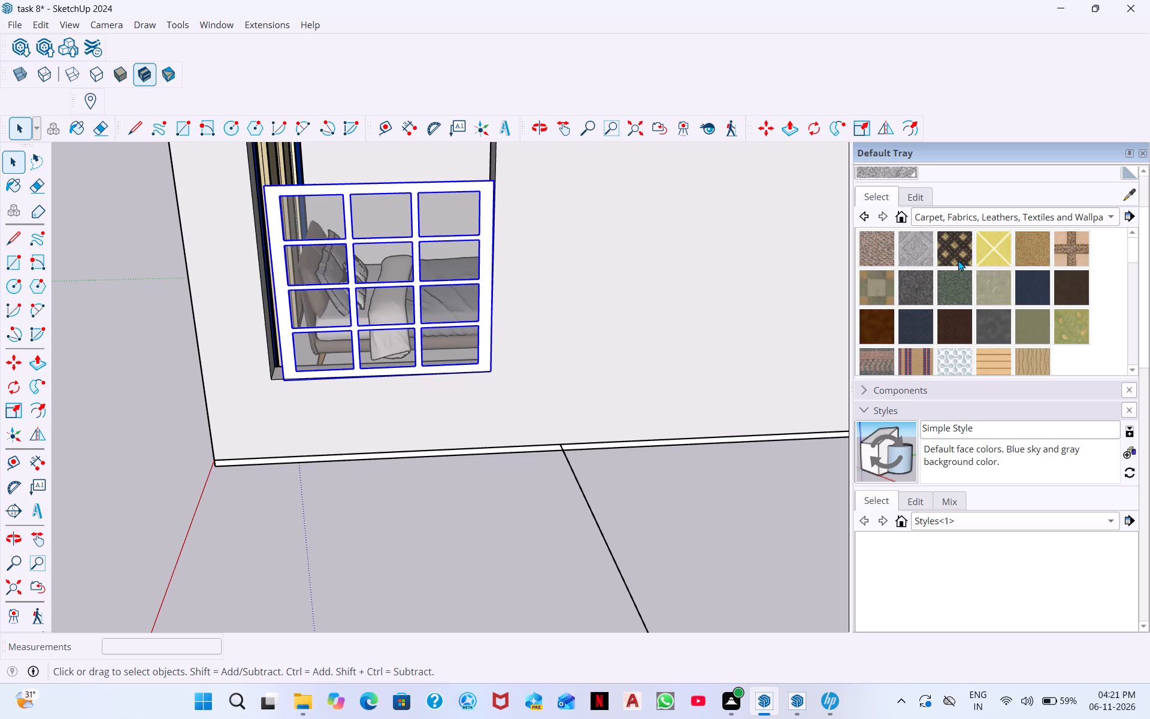
{"action": "left_click", "coordinate": [949, 223]}
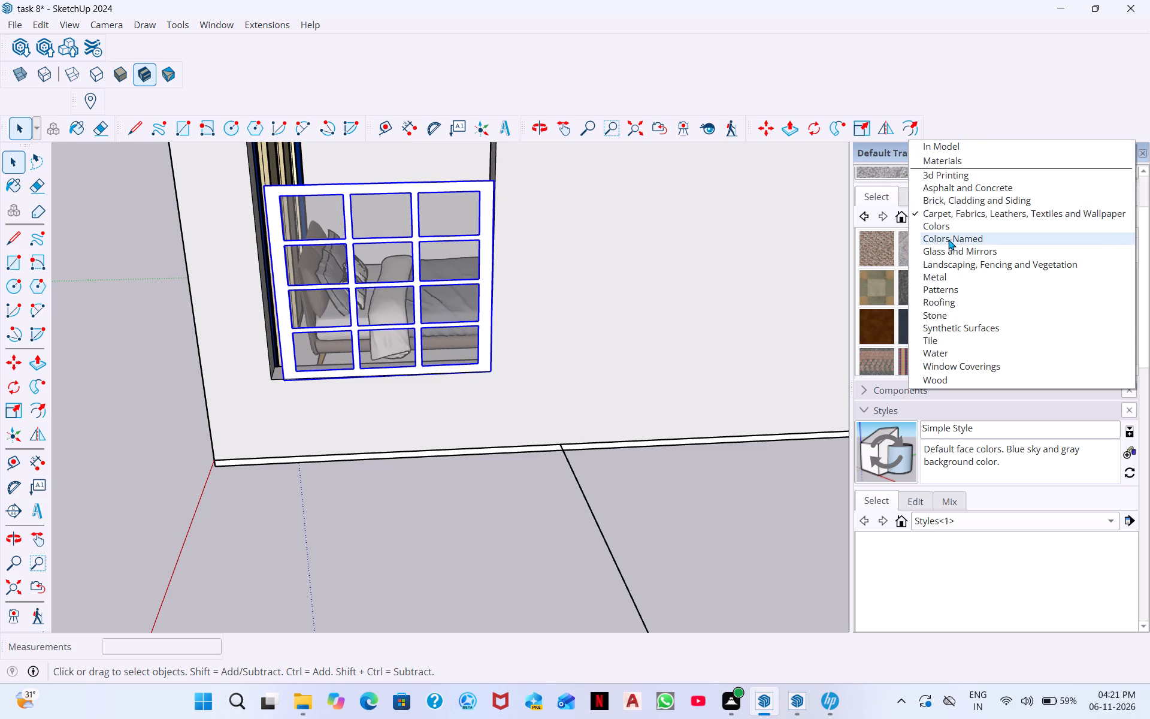
{"action": "left_click", "coordinate": [948, 239]}
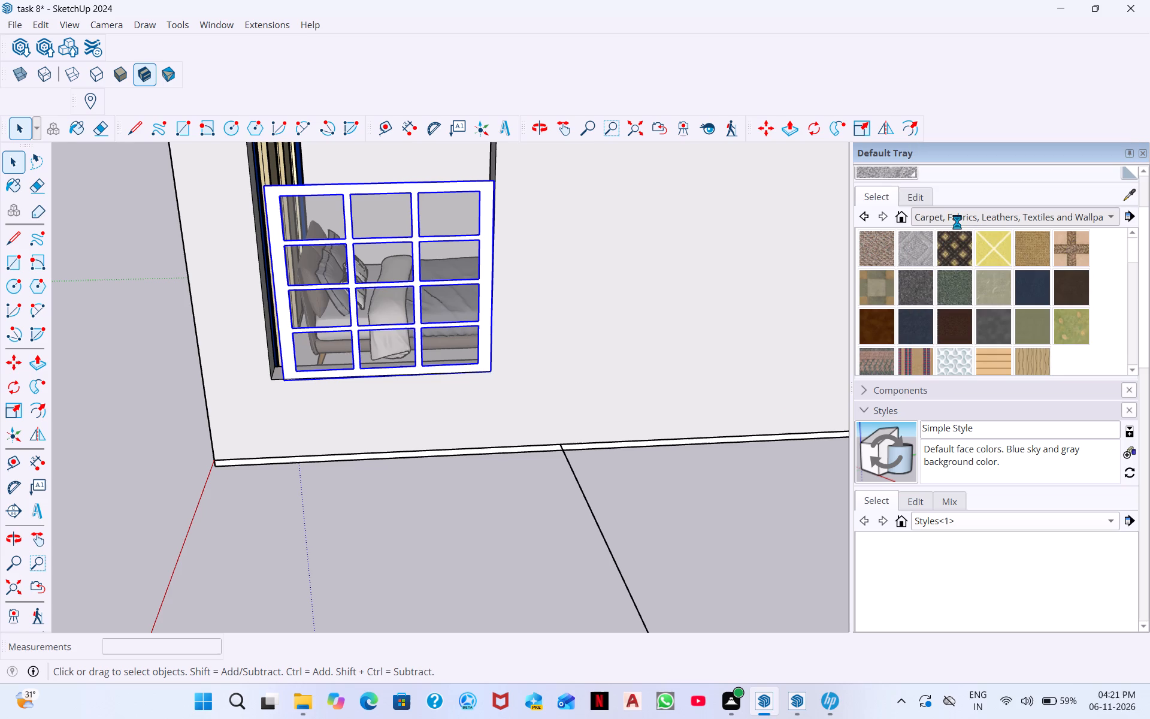
{"action": "scroll", "coordinate": [972, 283], "scroll_direction": "down", "scroll_amount": 8}
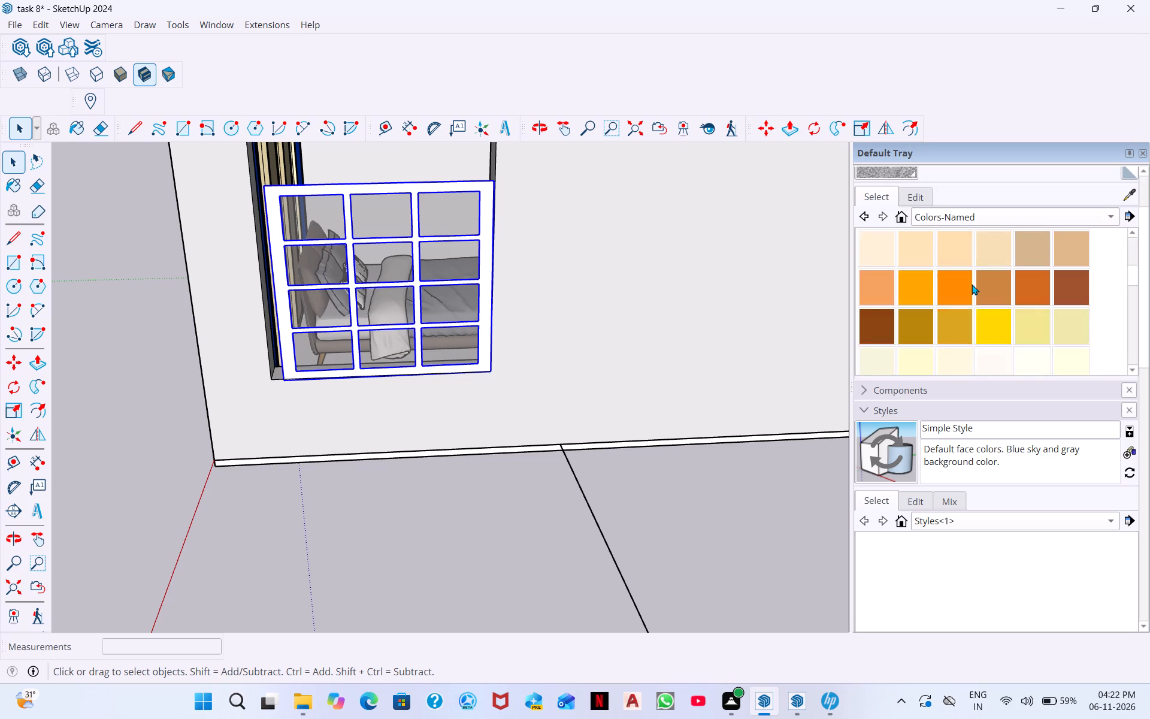
{"action": "scroll", "coordinate": [972, 284], "scroll_direction": "down", "scroll_amount": 14}
{"action": "scroll", "coordinate": [969, 276], "scroll_direction": "up", "scroll_amount": 1}
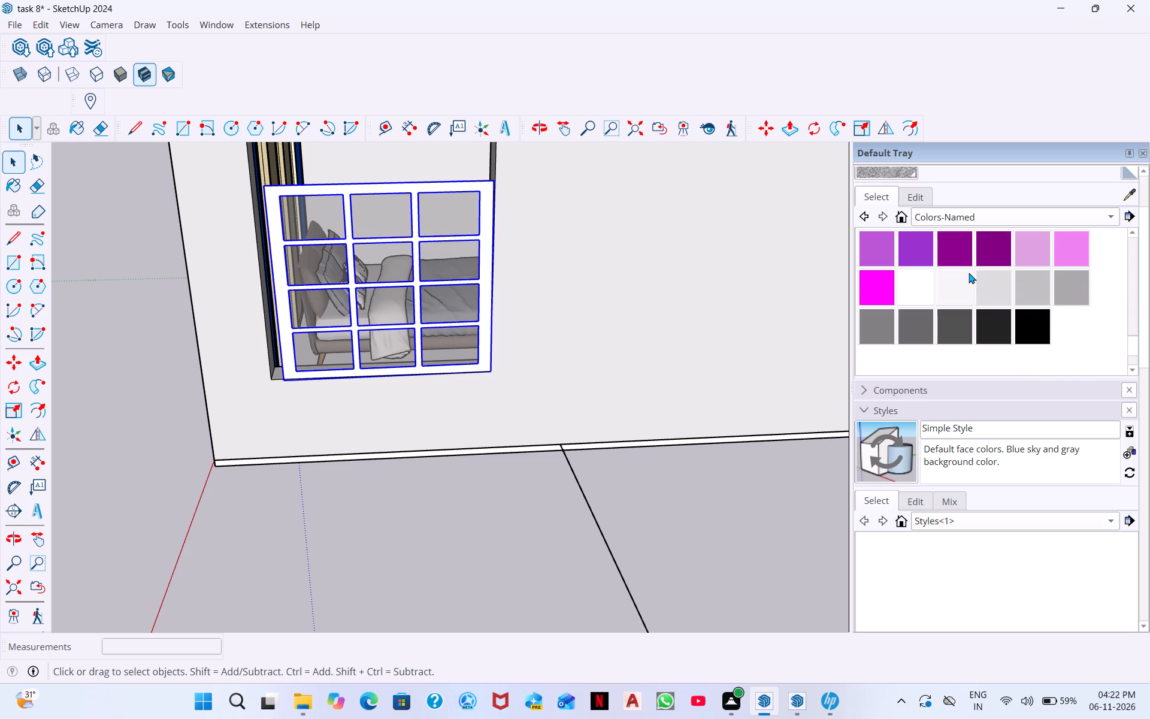
{"action": "scroll", "coordinate": [969, 273], "scroll_direction": "up", "scroll_amount": 2}
{"action": "scroll", "coordinate": [969, 273], "scroll_direction": "down", "scroll_amount": 3}
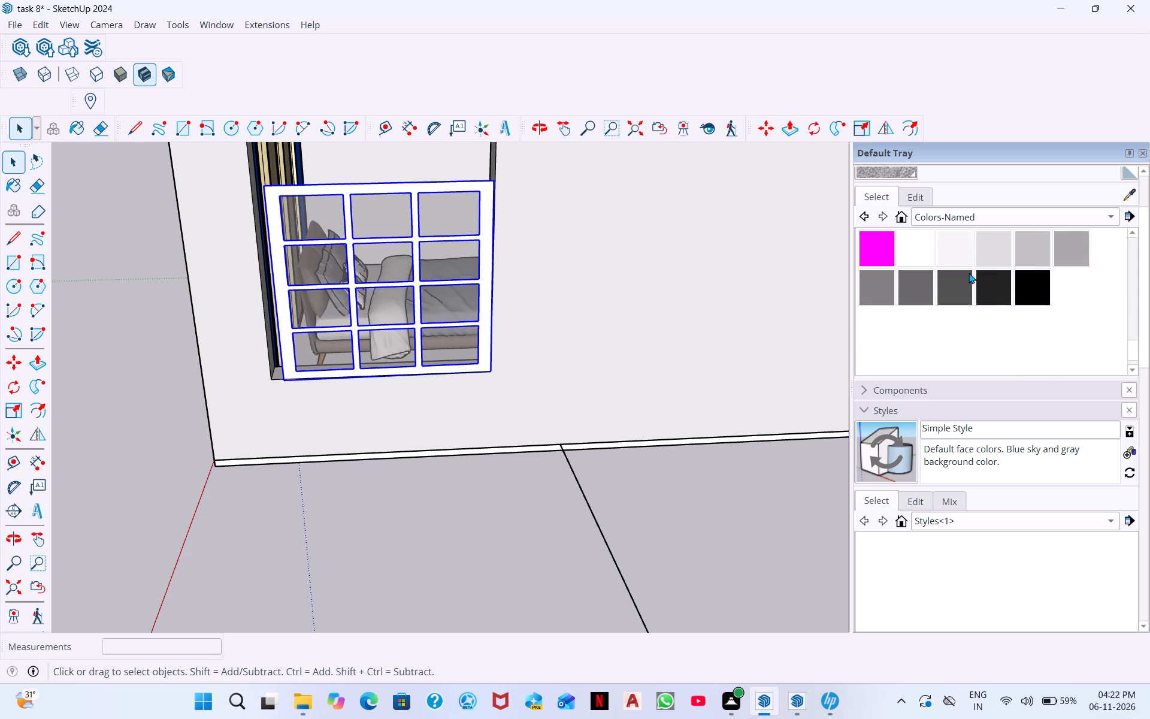
{"action": "scroll", "coordinate": [969, 273], "scroll_direction": "up", "scroll_amount": 5}
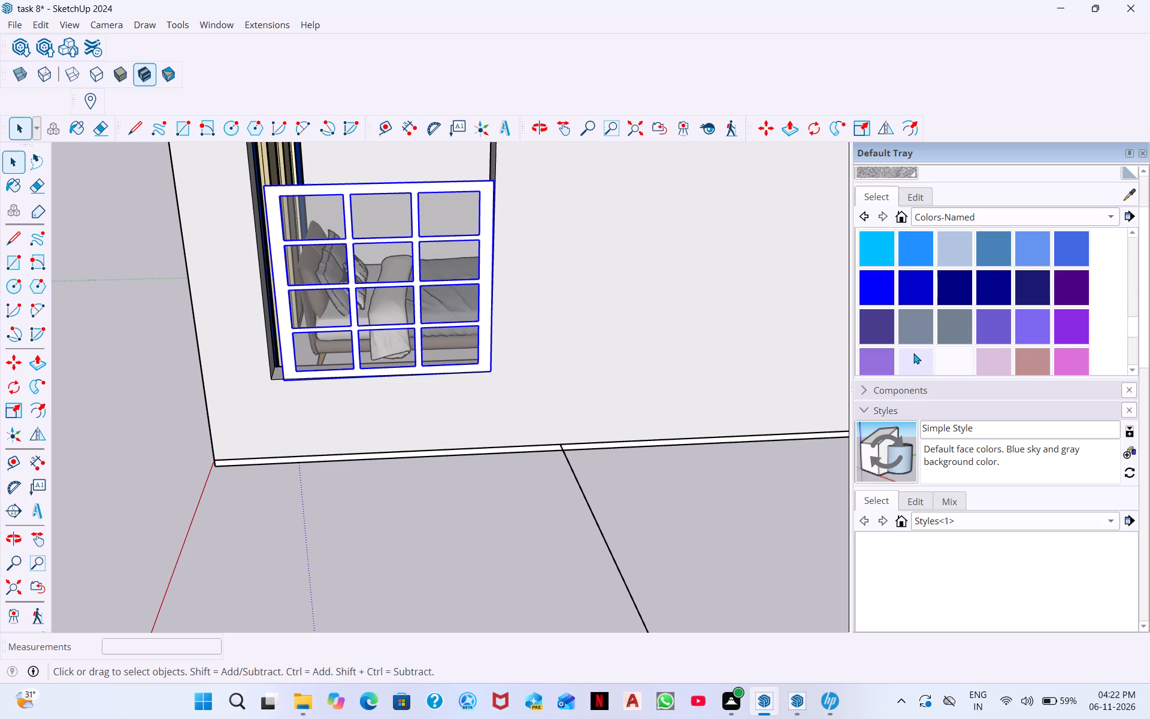
{"action": "left_click", "coordinate": [917, 336]}
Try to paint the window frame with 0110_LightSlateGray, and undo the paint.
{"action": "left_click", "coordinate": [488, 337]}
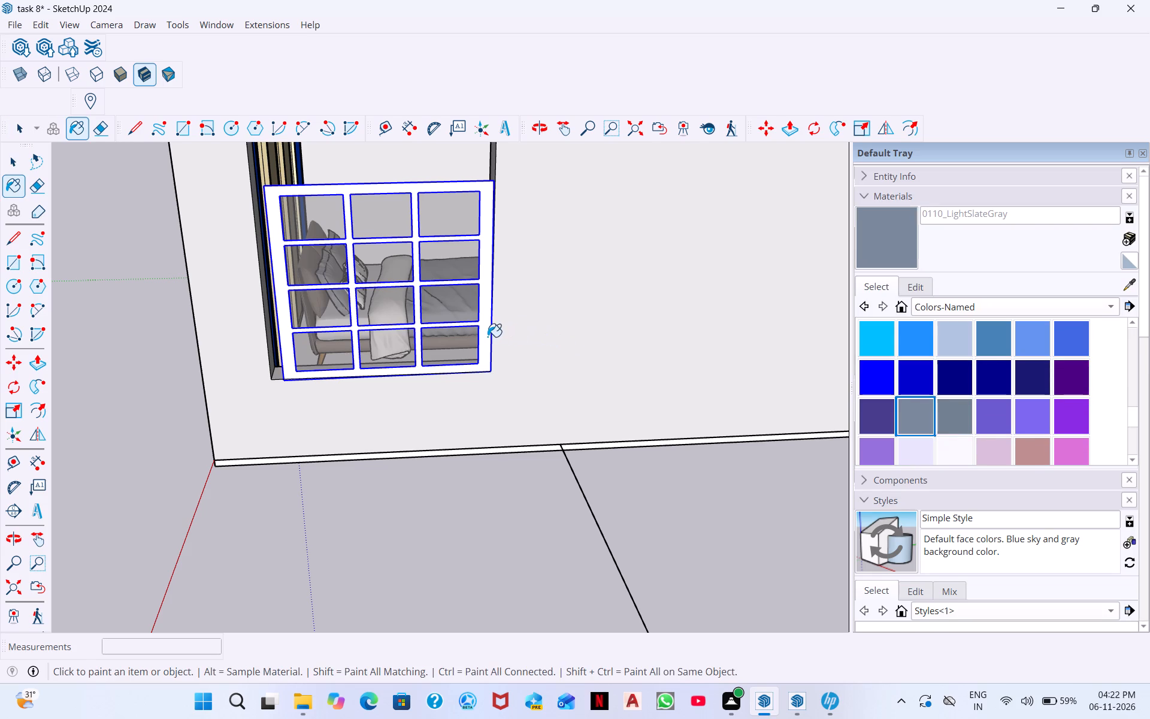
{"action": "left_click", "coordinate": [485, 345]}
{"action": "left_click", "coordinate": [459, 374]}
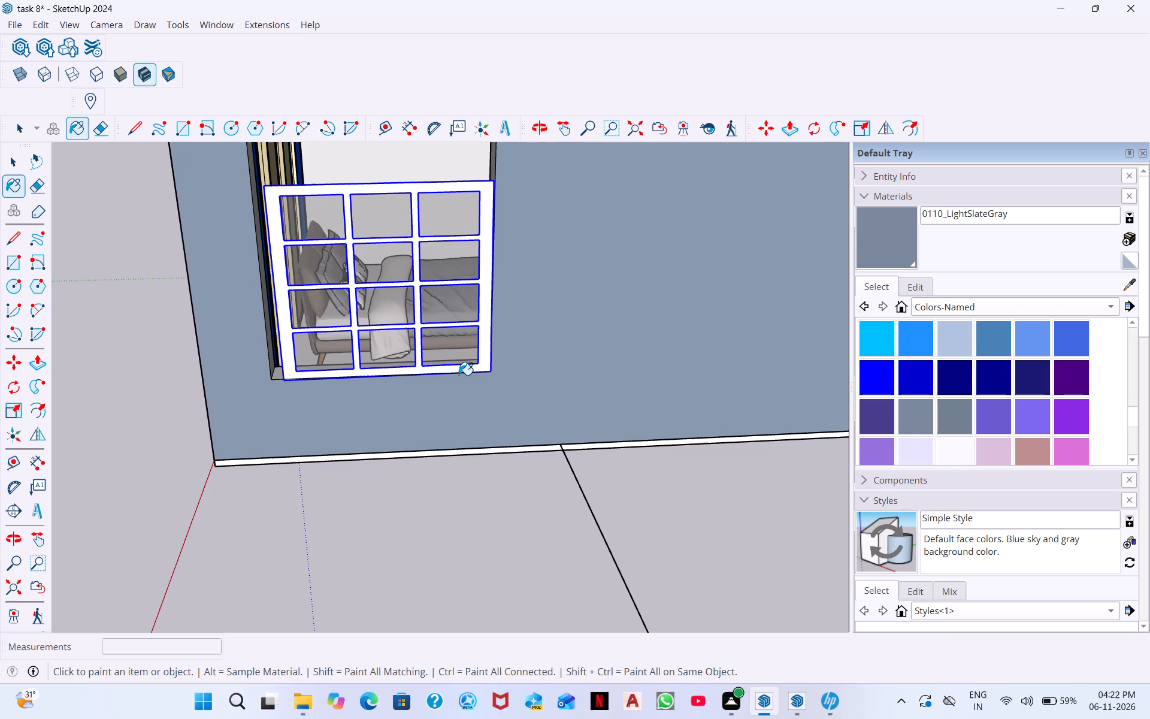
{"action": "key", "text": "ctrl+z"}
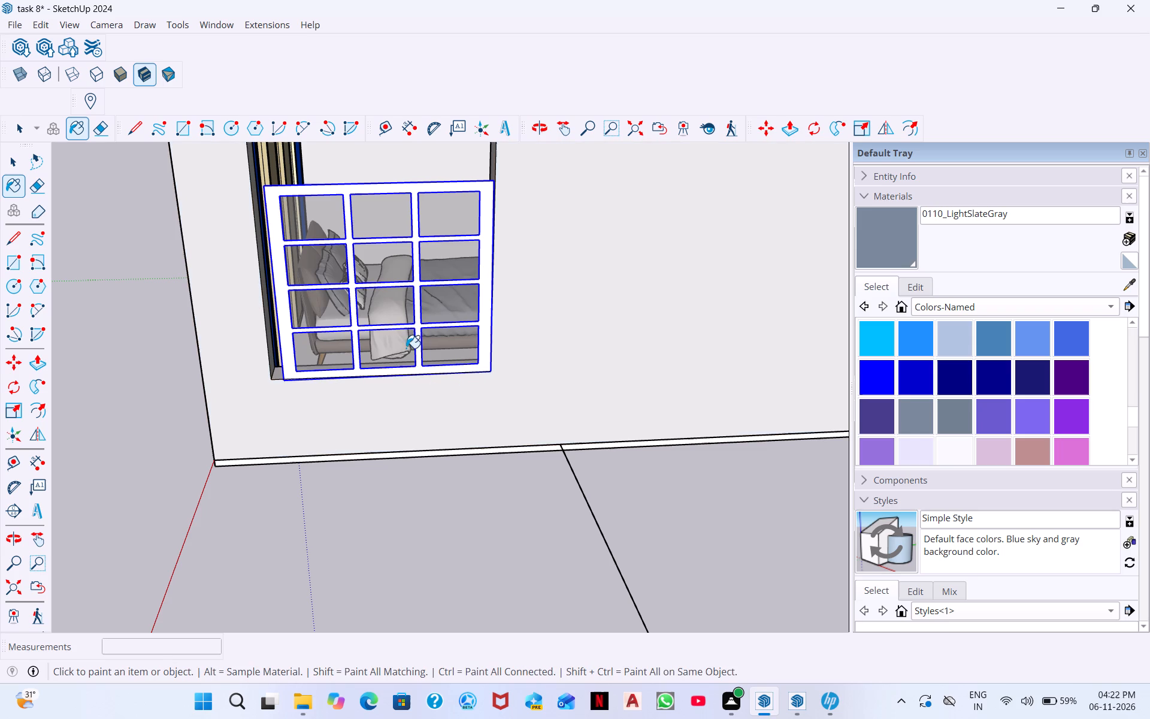
Explode the twelve-pane window component in the bedroom opening into loose geometry.
{"action": "scroll", "coordinate": [367, 285], "scroll_direction": "up", "scroll_amount": 3}
{"action": "key", "text": "Escape"}
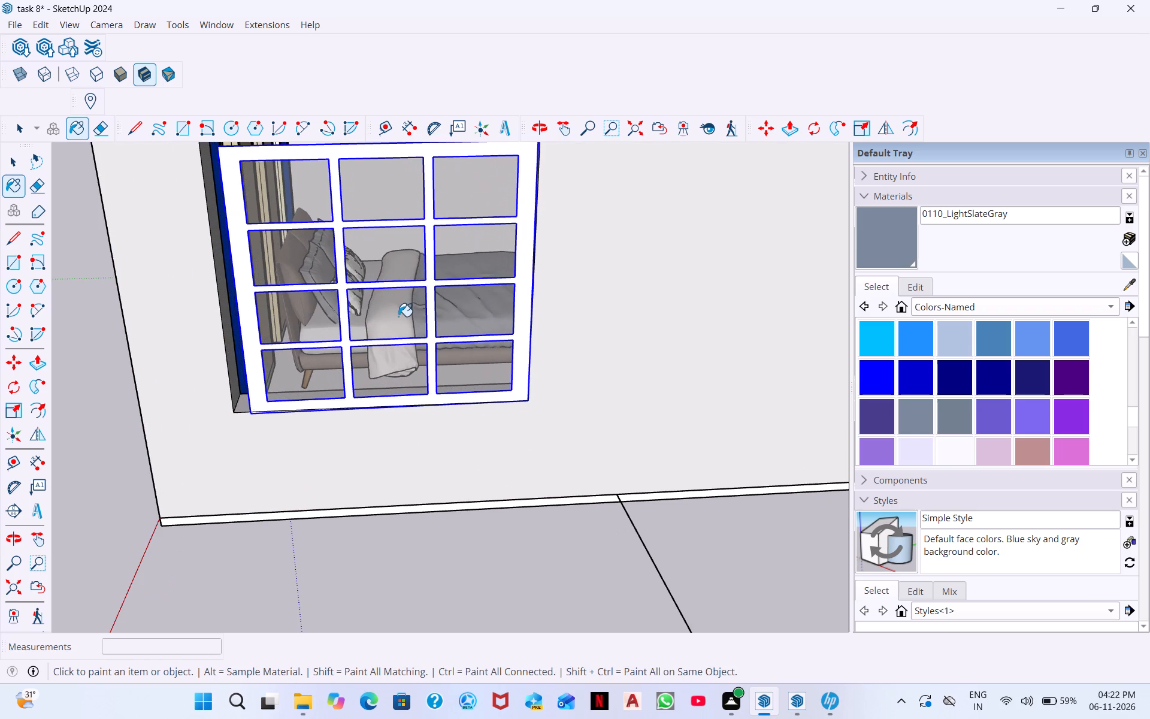
{"action": "key", "text": "space"}
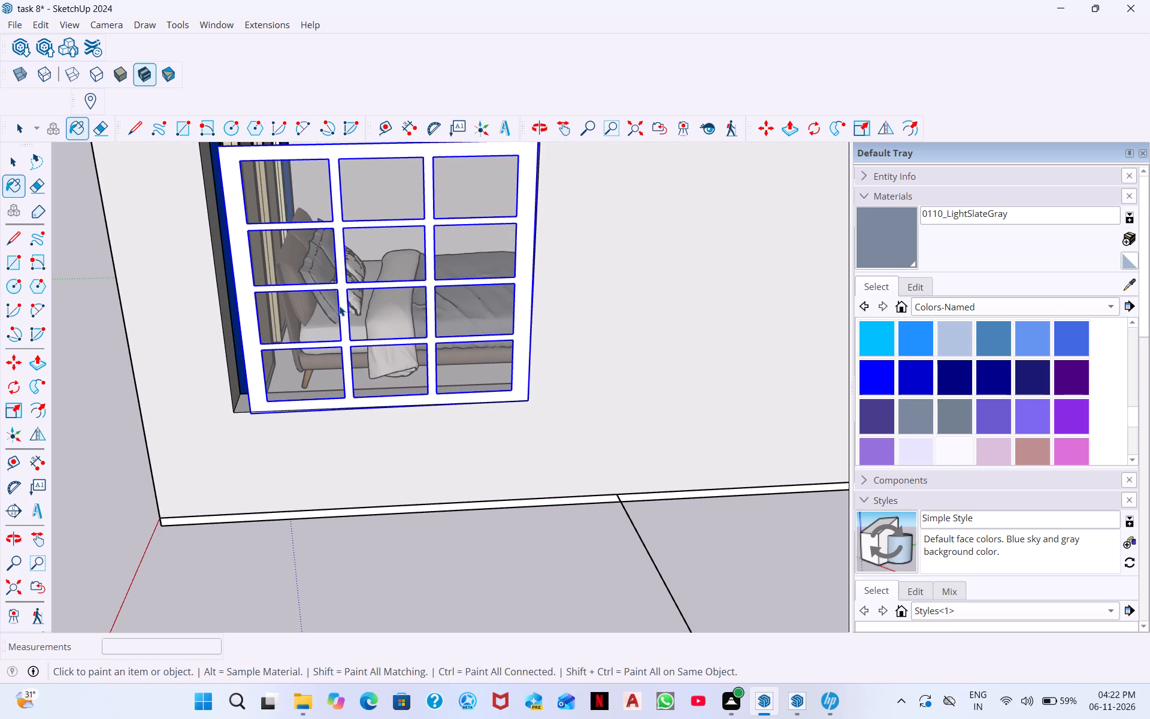
{"action": "left_click", "coordinate": [338, 301]}
{"action": "left_click", "coordinate": [344, 297]}
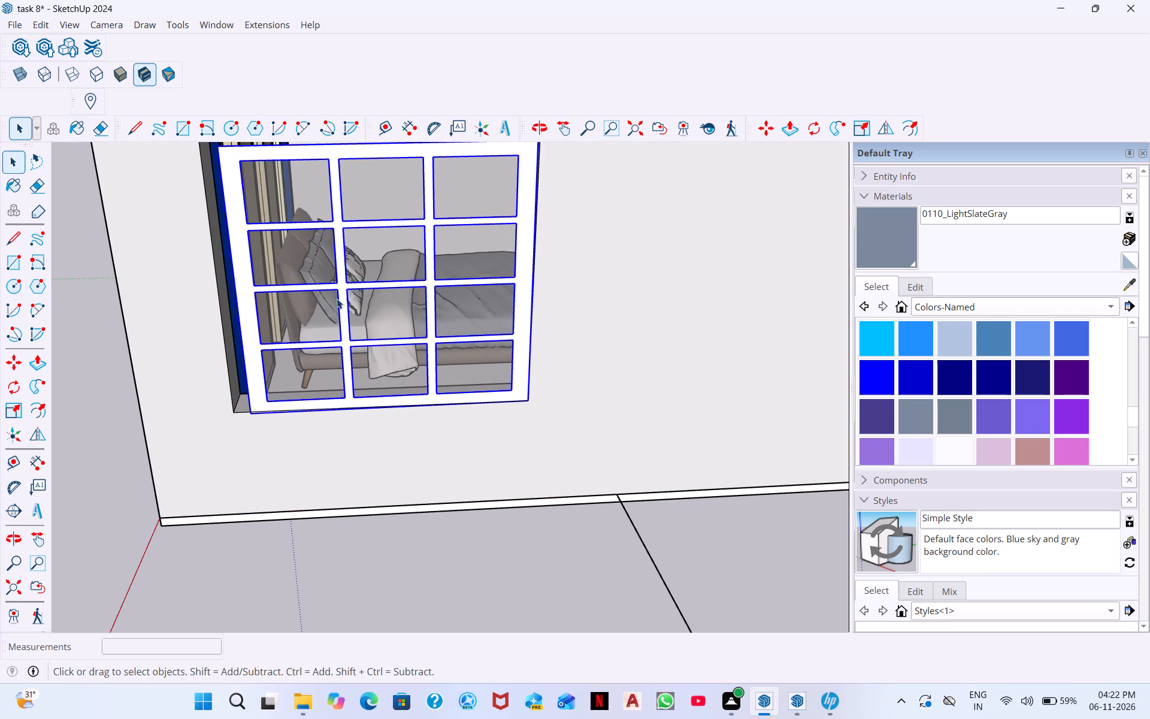
{"action": "right_click", "coordinate": [461, 244]}
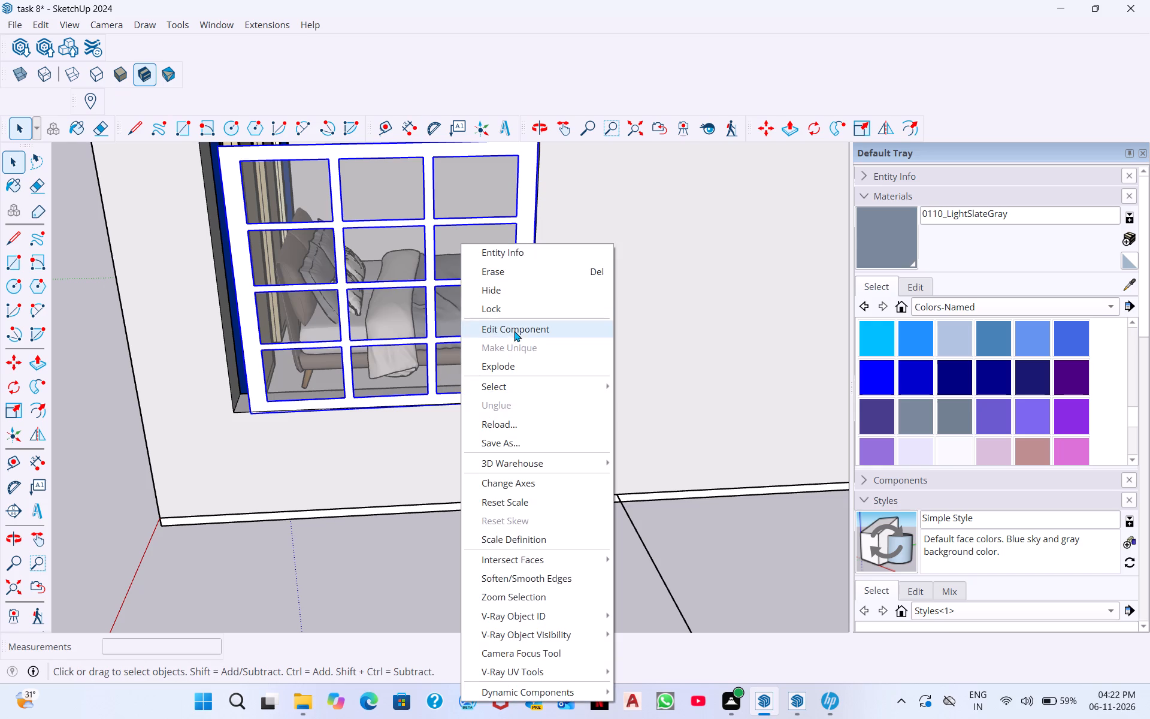
{"action": "left_click", "coordinate": [506, 366]}
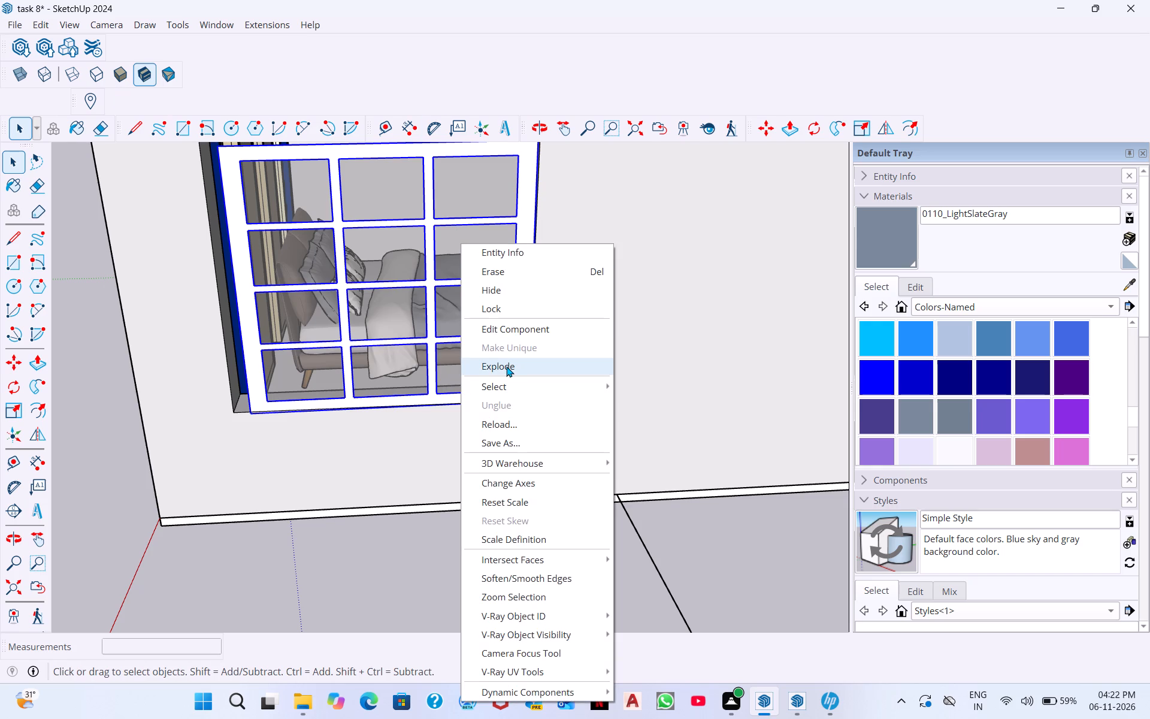
{"action": "left_click", "coordinate": [506, 366]}
{"action": "left_click", "coordinate": [519, 368]}
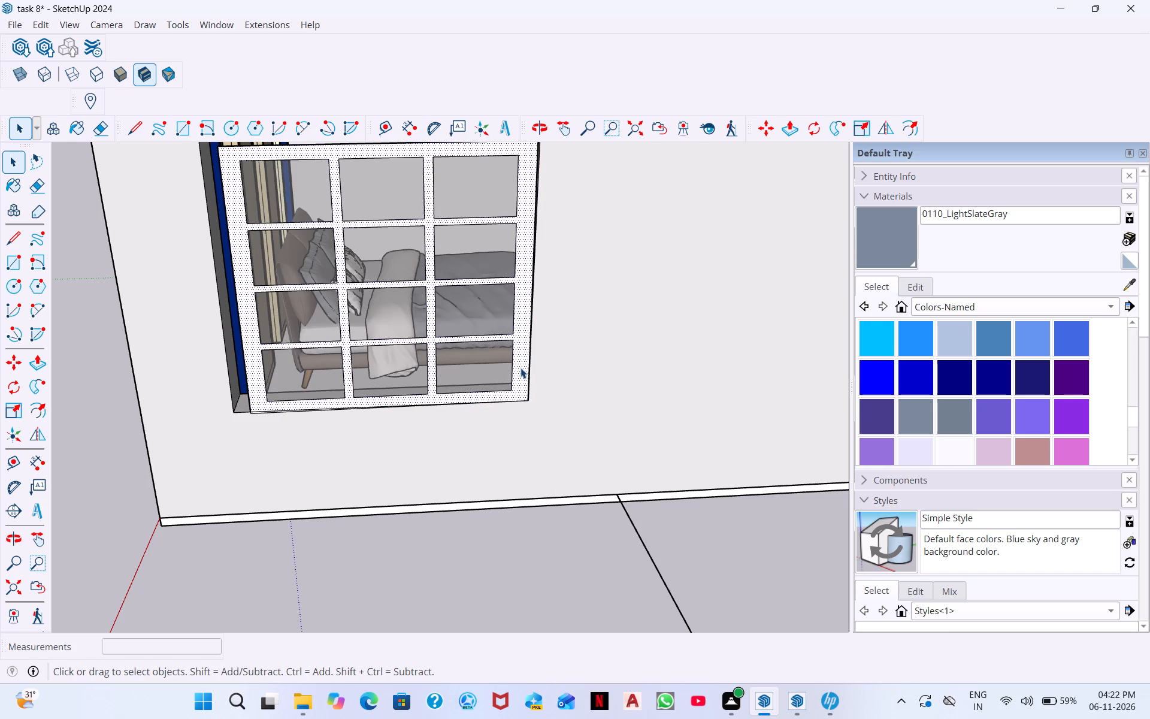
Paint the front face of the exploded window's frame and glazing bars with 0110_LightSlateGray from Colors-Named.
{"action": "left_click", "coordinate": [923, 412]}
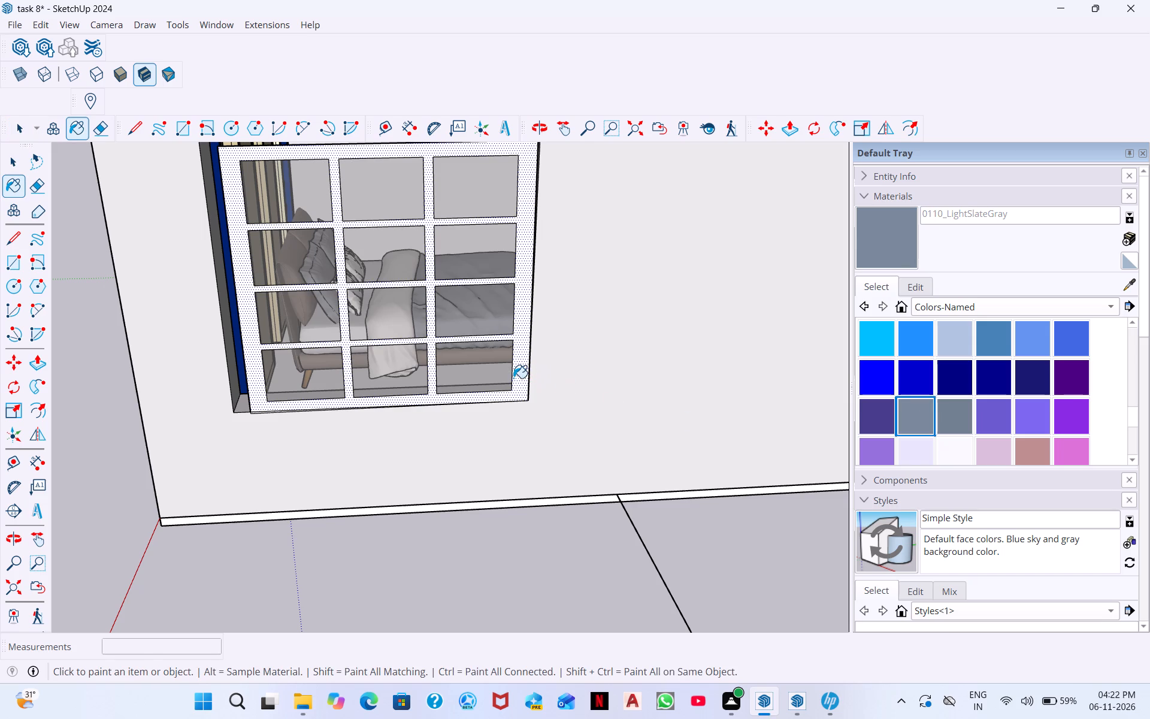
{"action": "left_click", "coordinate": [519, 374]}
{"action": "scroll", "coordinate": [384, 276], "scroll_direction": "down", "scroll_amount": 4}
{"action": "scroll", "coordinate": [490, 277], "scroll_direction": "down", "scroll_amount": 2}
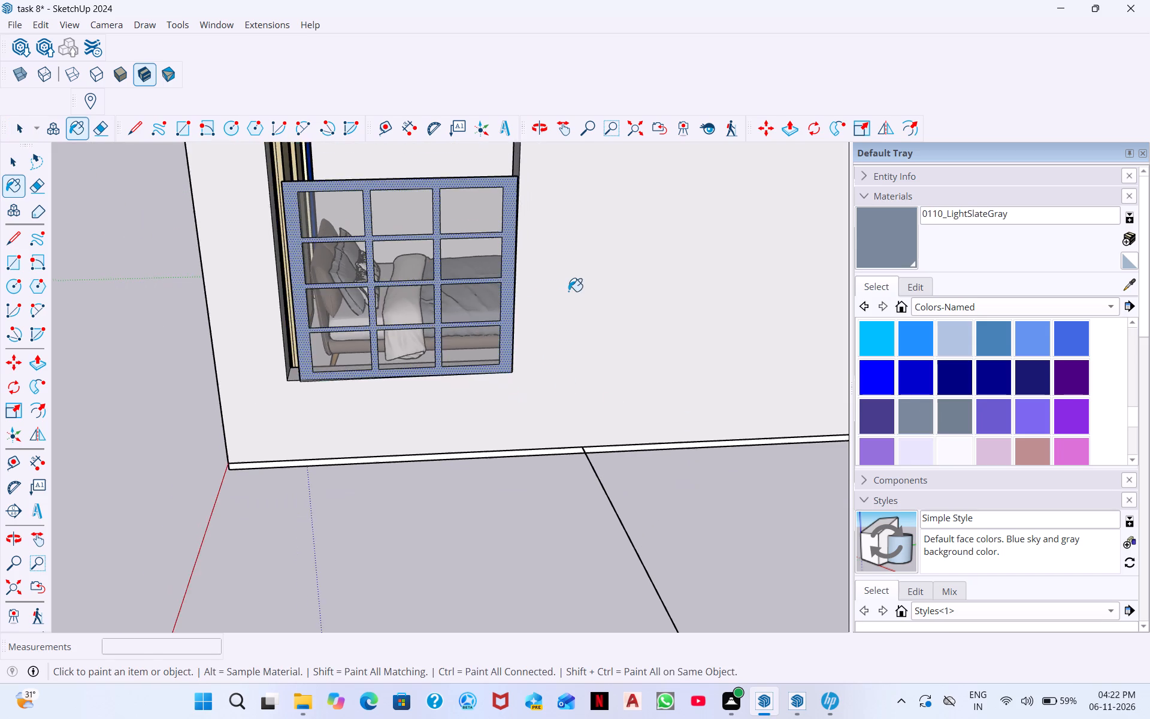
{"action": "scroll", "coordinate": [568, 291], "scroll_direction": "down", "scroll_amount": 8}
{"action": "middle_click_drag", "start_coordinate": [562, 344], "coordinate": [507, 367]}
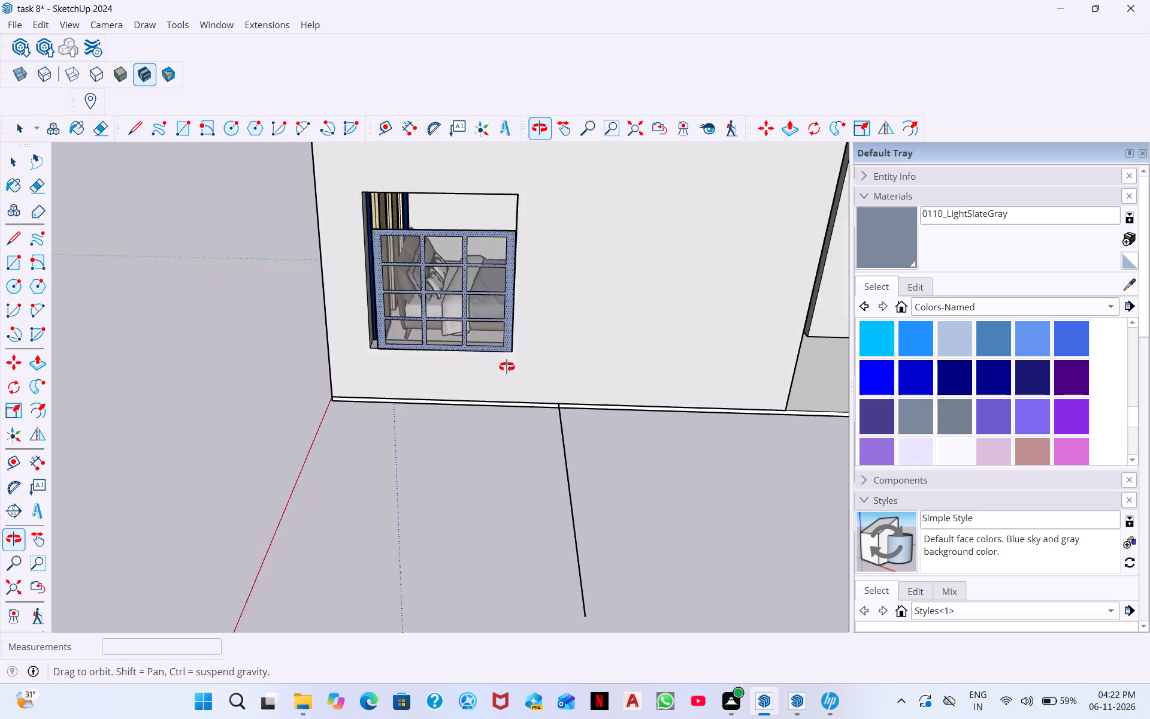
{"action": "middle_click_drag", "start_coordinate": [507, 367], "coordinate": [521, 263]}
{"action": "key", "text": "Escape"}
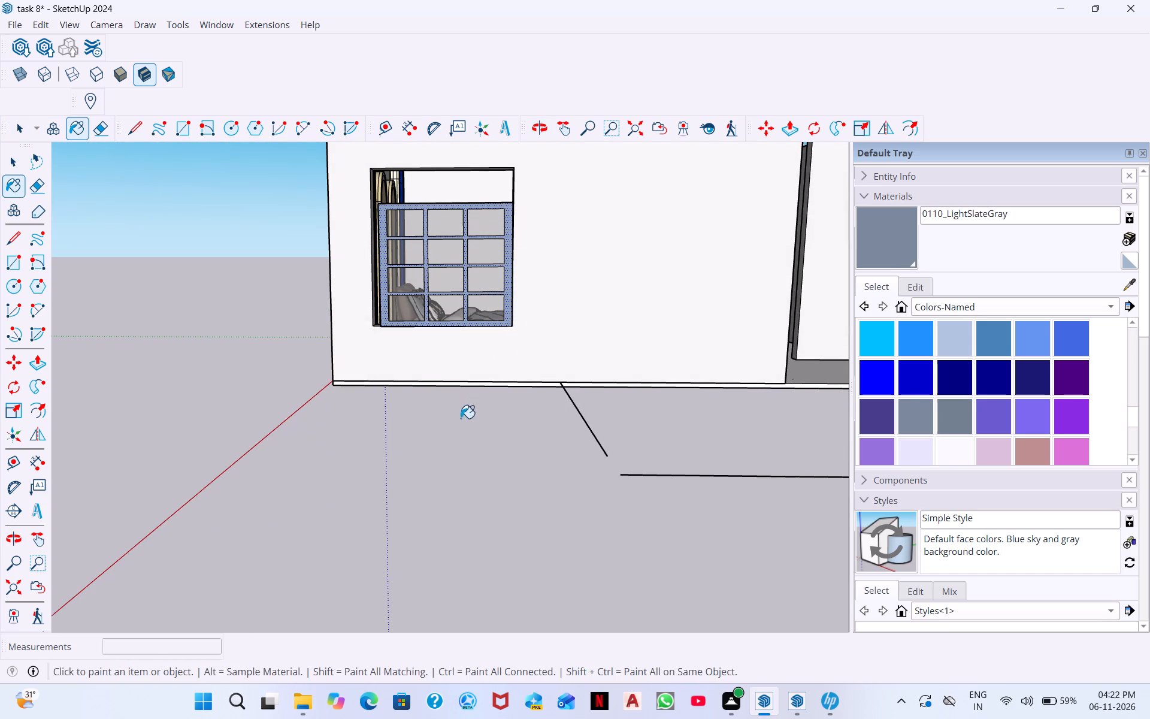
{"action": "key", "text": "space"}
Examine from several angles how the painted window's lower edge and corner sit against the bedroom opening and wall.
{"action": "scroll", "coordinate": [387, 287], "scroll_direction": "up", "scroll_amount": 9}
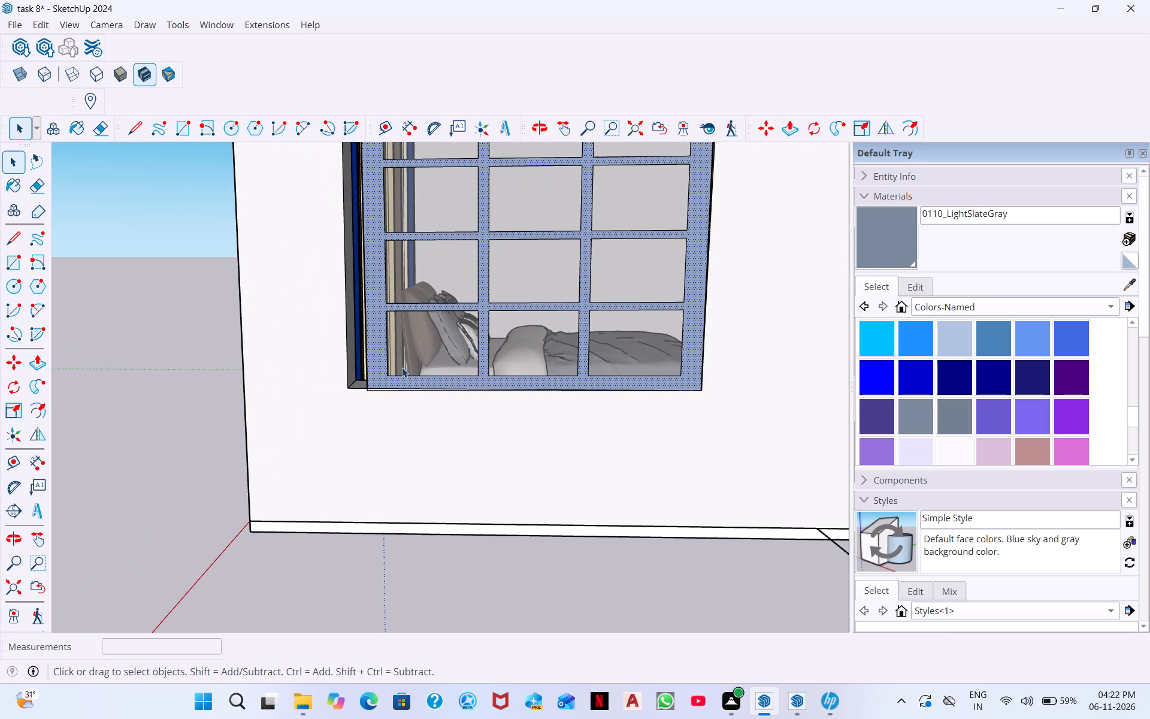
{"action": "middle_click_drag", "start_coordinate": [395, 379], "coordinate": [470, 222]}
{"action": "middle_click_drag", "start_coordinate": [419, 419], "coordinate": [437, 300]}
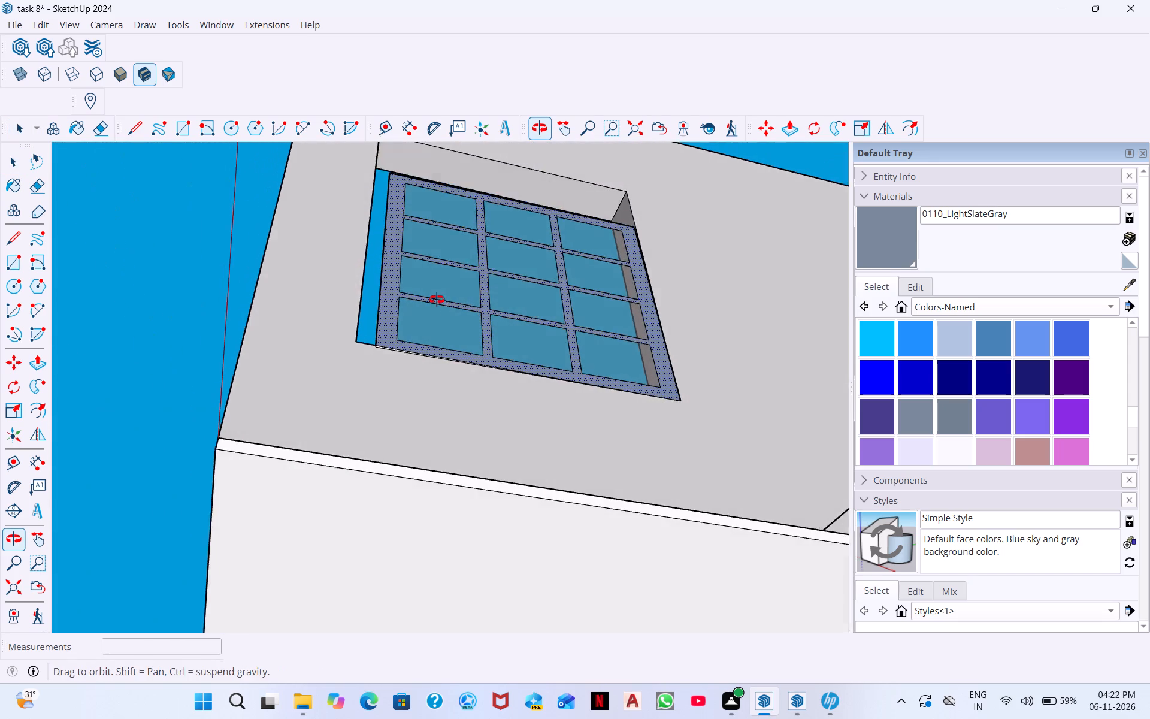
{"action": "middle_click_drag", "start_coordinate": [437, 300], "coordinate": [434, 398]}
{"action": "left_click", "coordinate": [450, 361]}
{"action": "scroll", "coordinate": [386, 362], "scroll_direction": "up", "scroll_amount": 4}
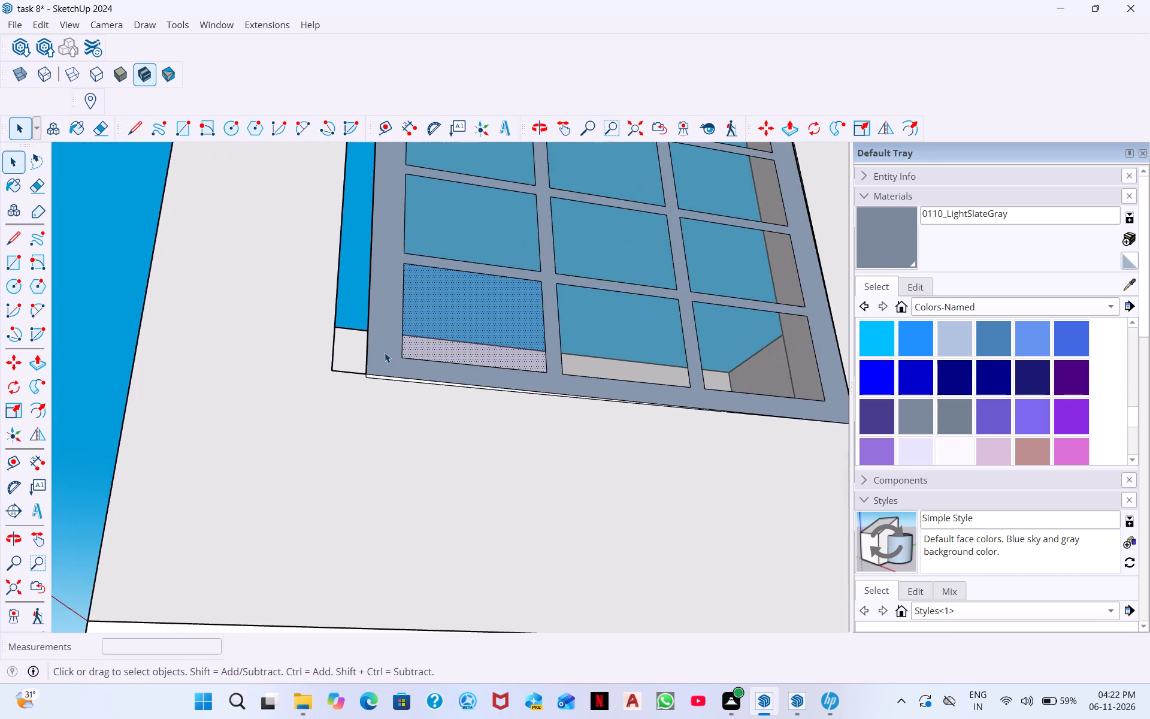
{"action": "scroll", "coordinate": [385, 352], "scroll_direction": "up", "scroll_amount": 6}
{"action": "middle_click_drag", "start_coordinate": [413, 395], "coordinate": [372, 619]}
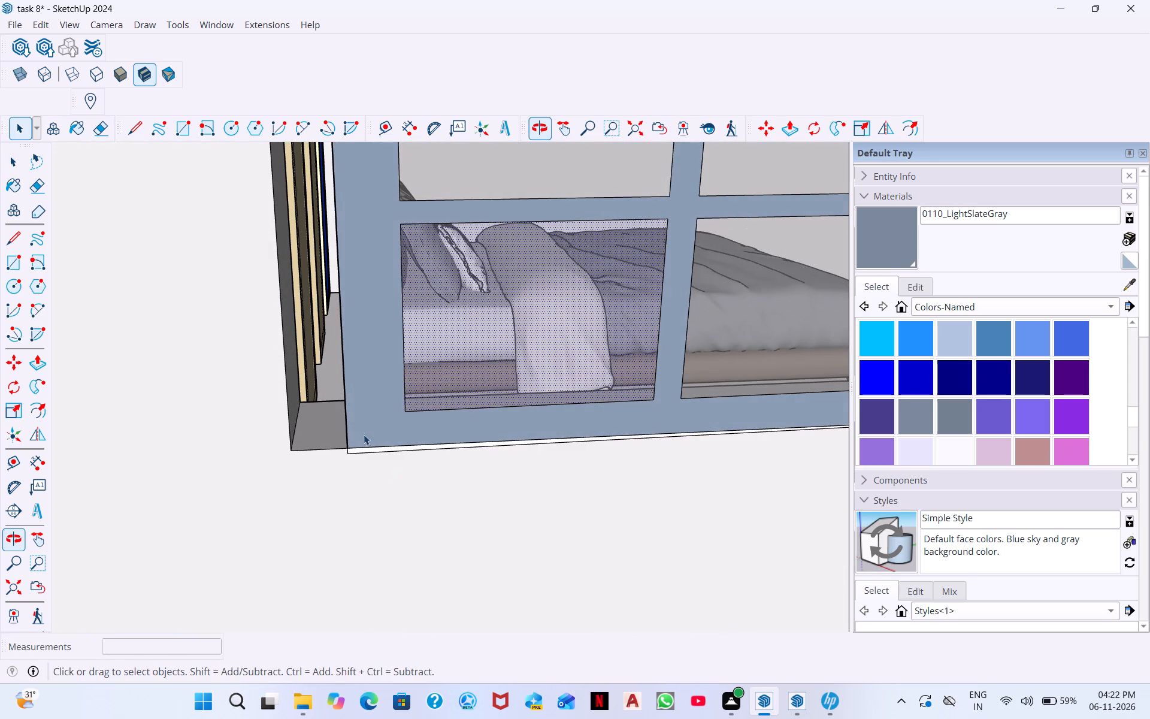
{"action": "scroll", "coordinate": [440, 421], "scroll_direction": "down", "scroll_amount": 7}
{"action": "middle_click_drag", "start_coordinate": [771, 398], "coordinate": [843, 460]}
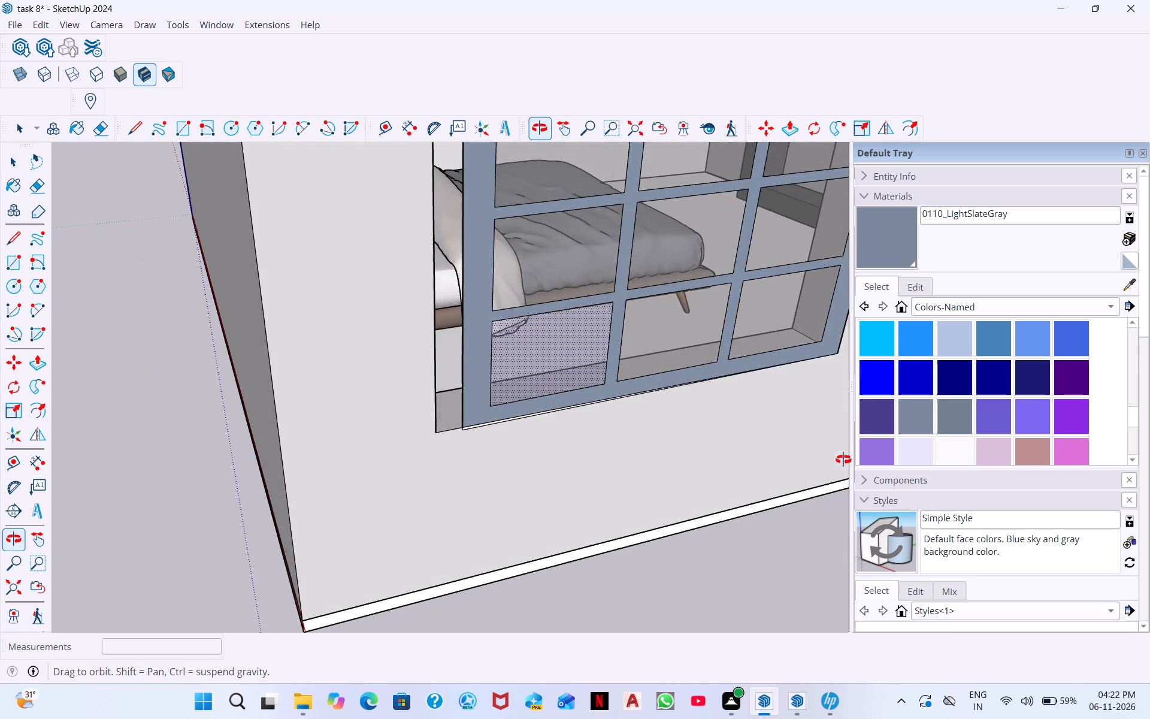
{"action": "middle_click_drag", "start_coordinate": [843, 460], "coordinate": [853, 464]}
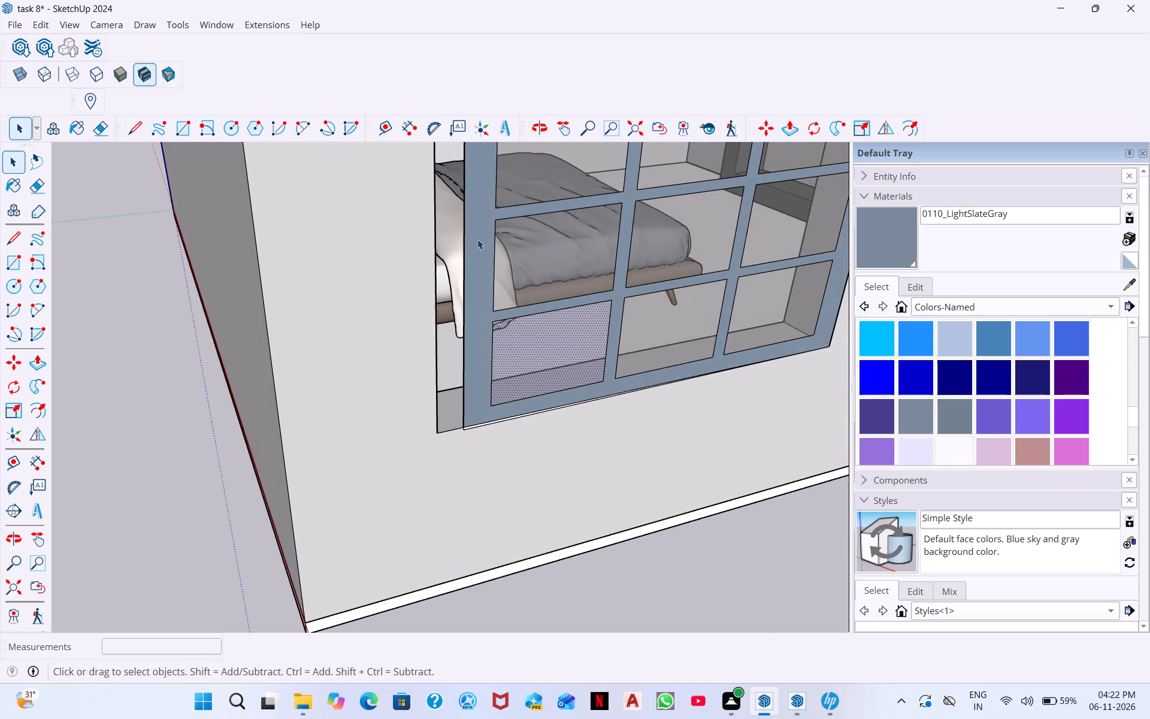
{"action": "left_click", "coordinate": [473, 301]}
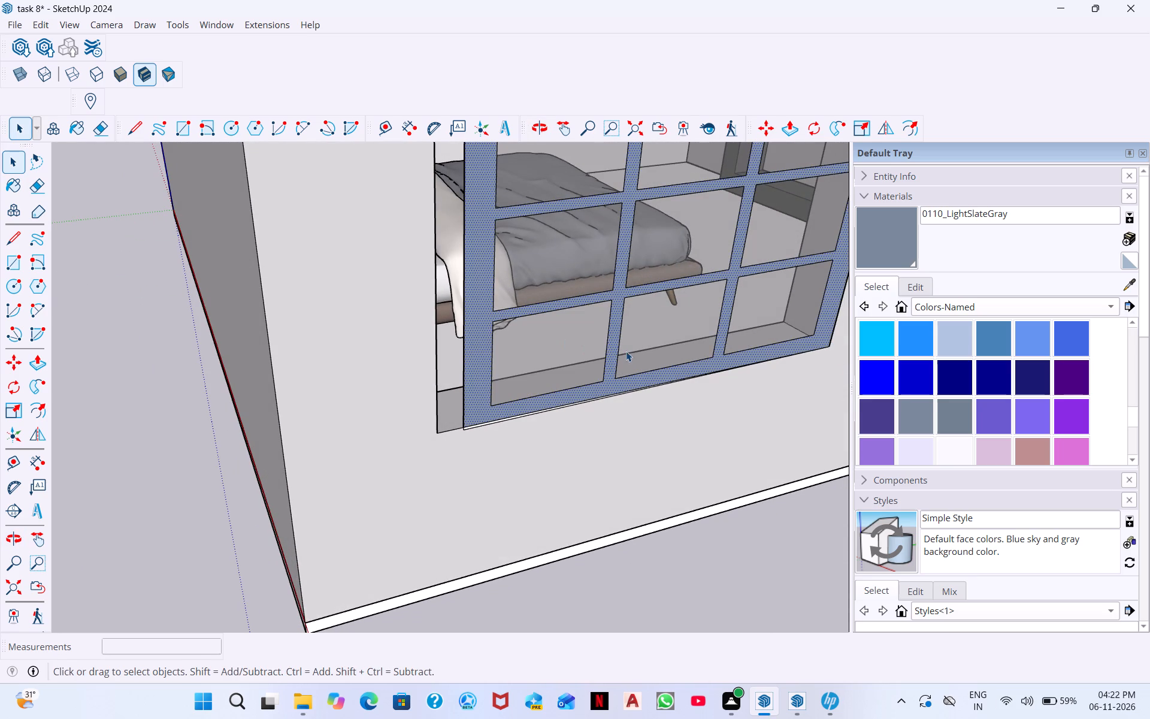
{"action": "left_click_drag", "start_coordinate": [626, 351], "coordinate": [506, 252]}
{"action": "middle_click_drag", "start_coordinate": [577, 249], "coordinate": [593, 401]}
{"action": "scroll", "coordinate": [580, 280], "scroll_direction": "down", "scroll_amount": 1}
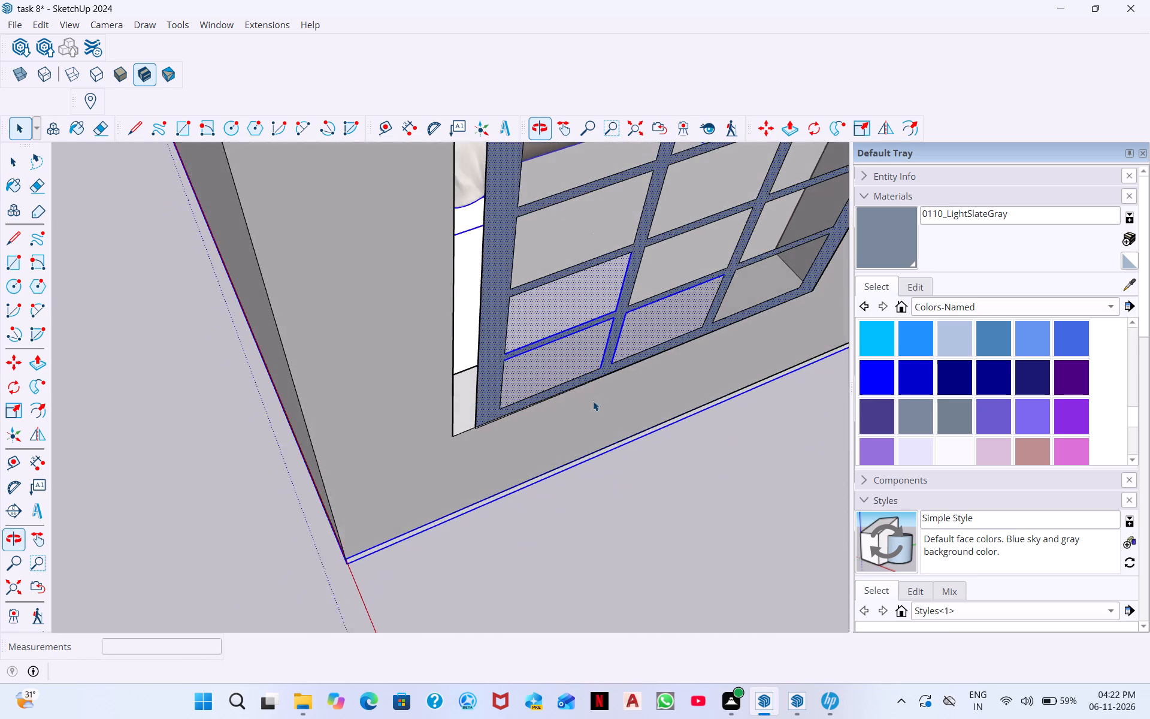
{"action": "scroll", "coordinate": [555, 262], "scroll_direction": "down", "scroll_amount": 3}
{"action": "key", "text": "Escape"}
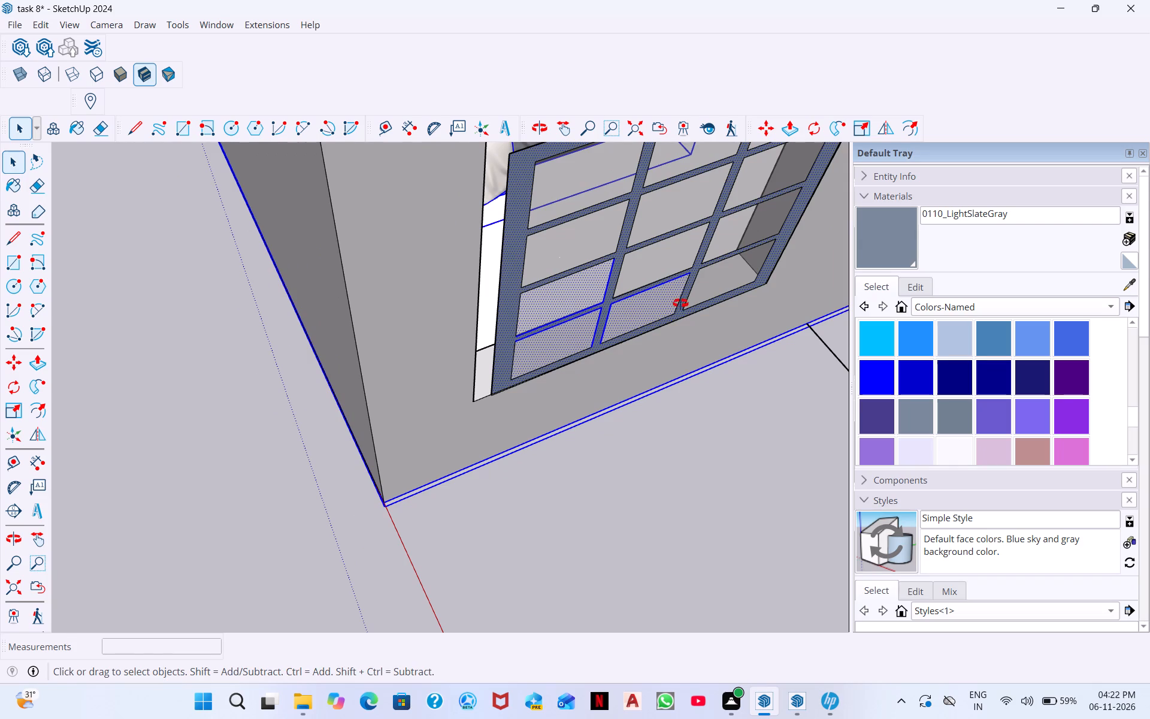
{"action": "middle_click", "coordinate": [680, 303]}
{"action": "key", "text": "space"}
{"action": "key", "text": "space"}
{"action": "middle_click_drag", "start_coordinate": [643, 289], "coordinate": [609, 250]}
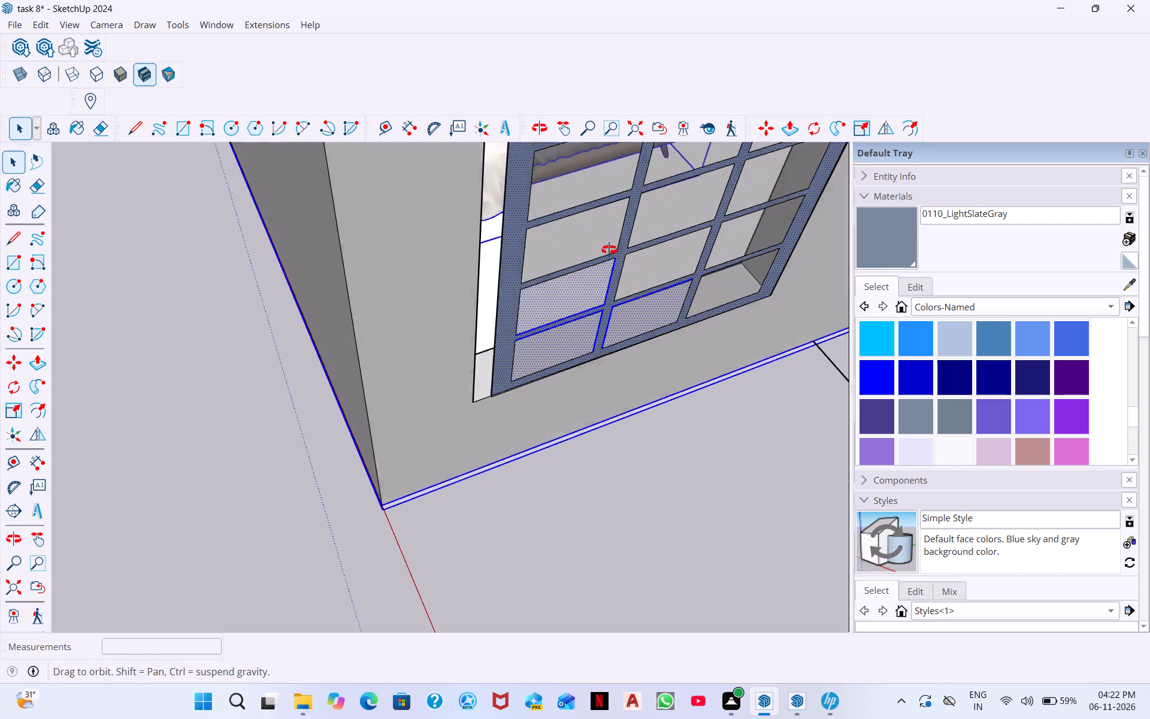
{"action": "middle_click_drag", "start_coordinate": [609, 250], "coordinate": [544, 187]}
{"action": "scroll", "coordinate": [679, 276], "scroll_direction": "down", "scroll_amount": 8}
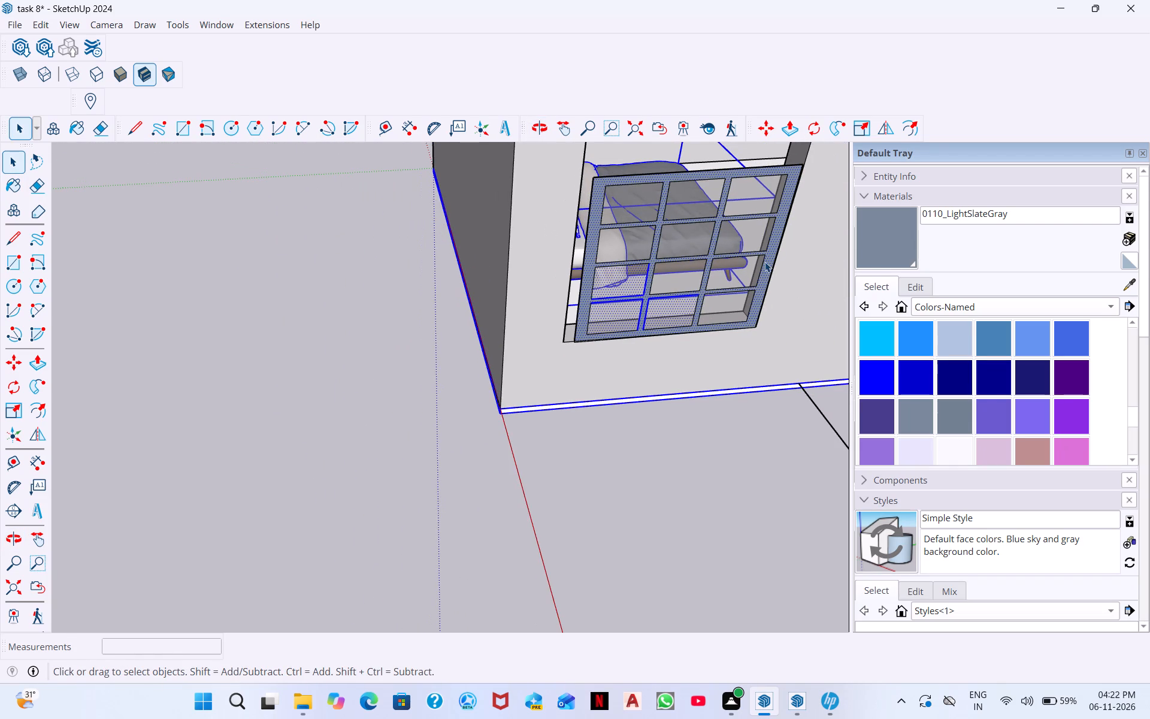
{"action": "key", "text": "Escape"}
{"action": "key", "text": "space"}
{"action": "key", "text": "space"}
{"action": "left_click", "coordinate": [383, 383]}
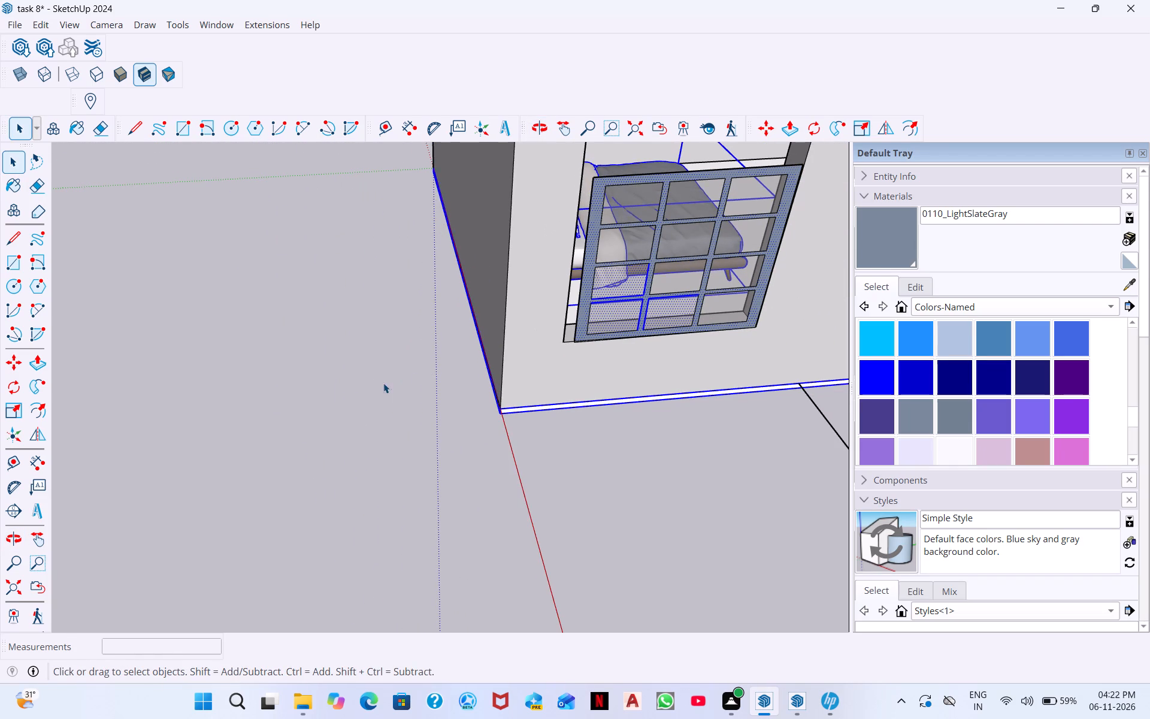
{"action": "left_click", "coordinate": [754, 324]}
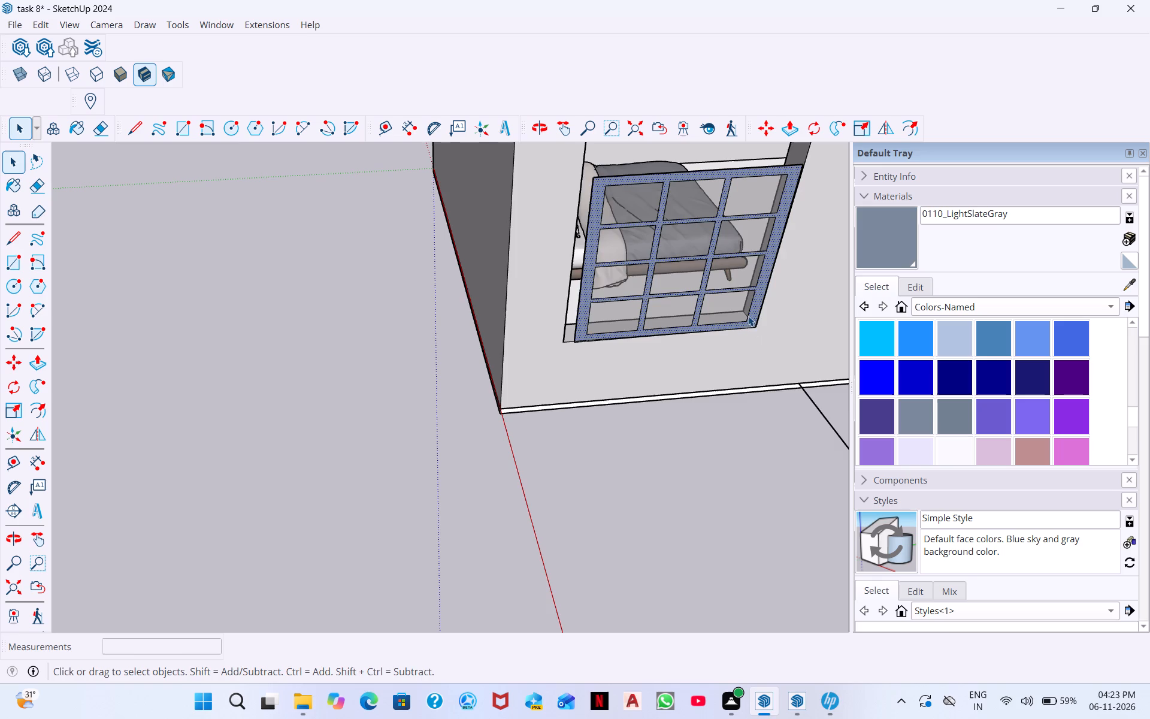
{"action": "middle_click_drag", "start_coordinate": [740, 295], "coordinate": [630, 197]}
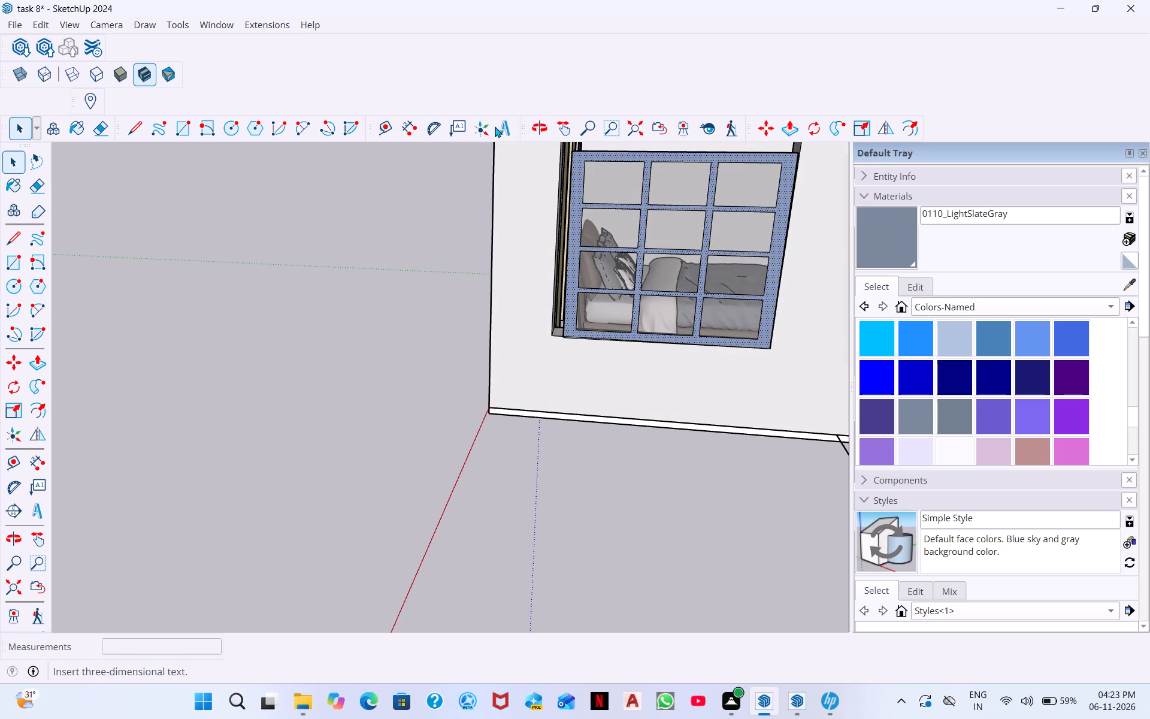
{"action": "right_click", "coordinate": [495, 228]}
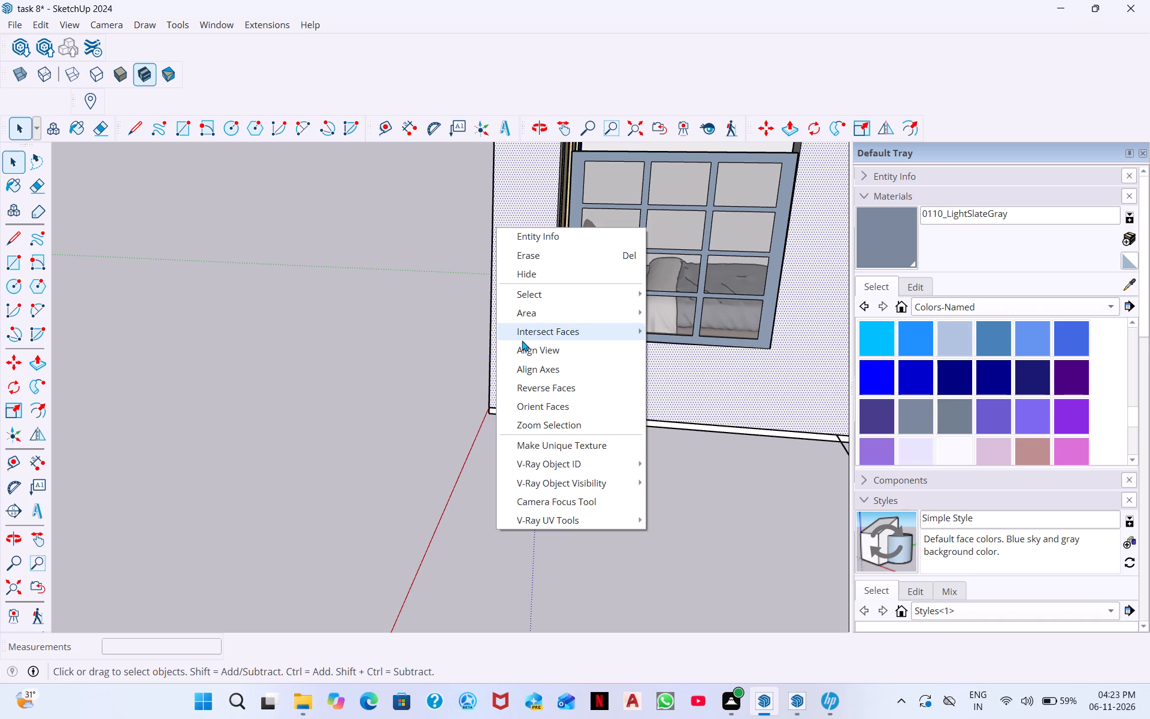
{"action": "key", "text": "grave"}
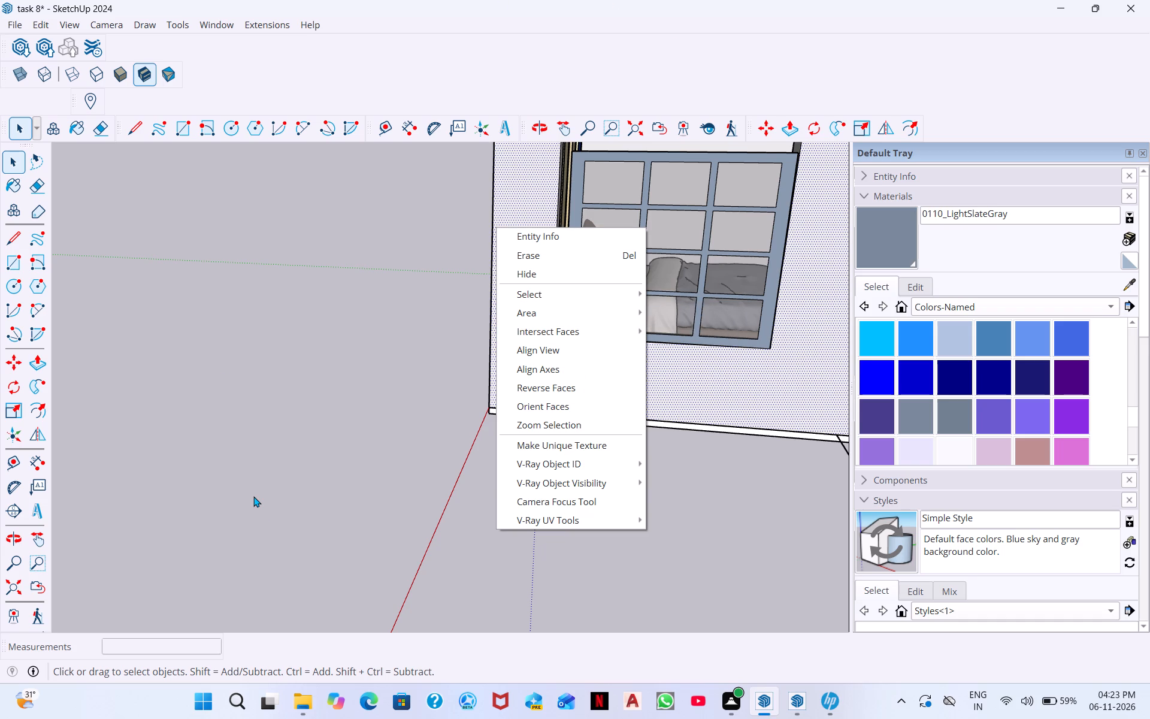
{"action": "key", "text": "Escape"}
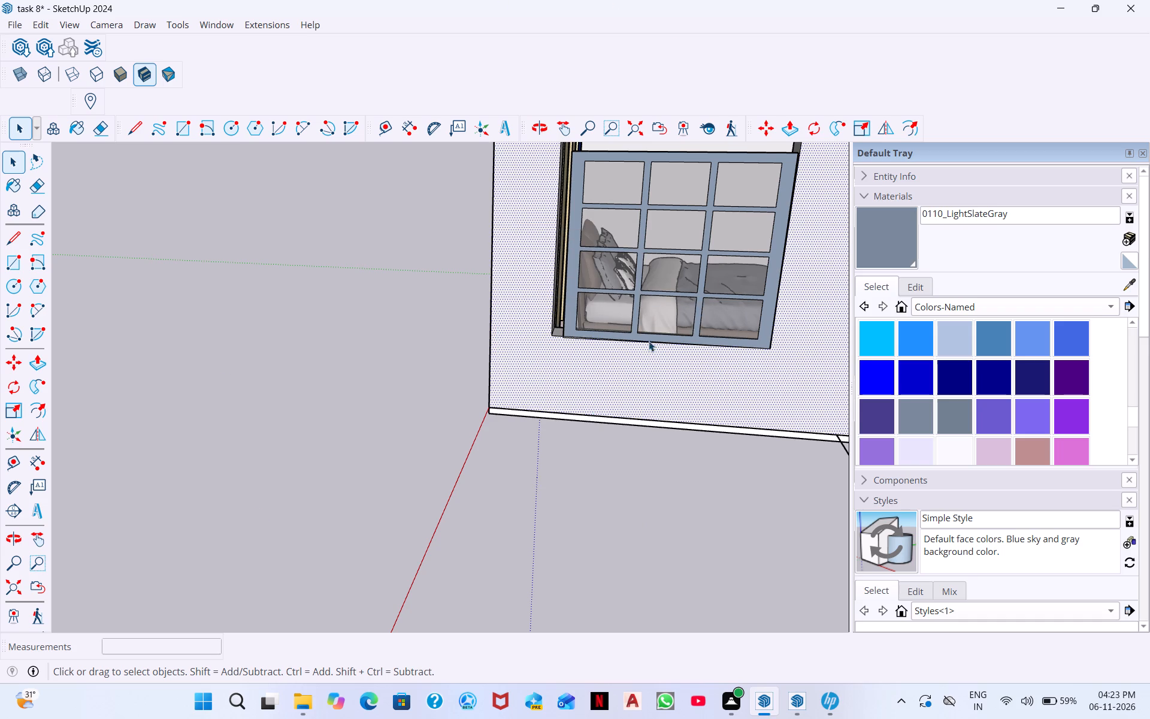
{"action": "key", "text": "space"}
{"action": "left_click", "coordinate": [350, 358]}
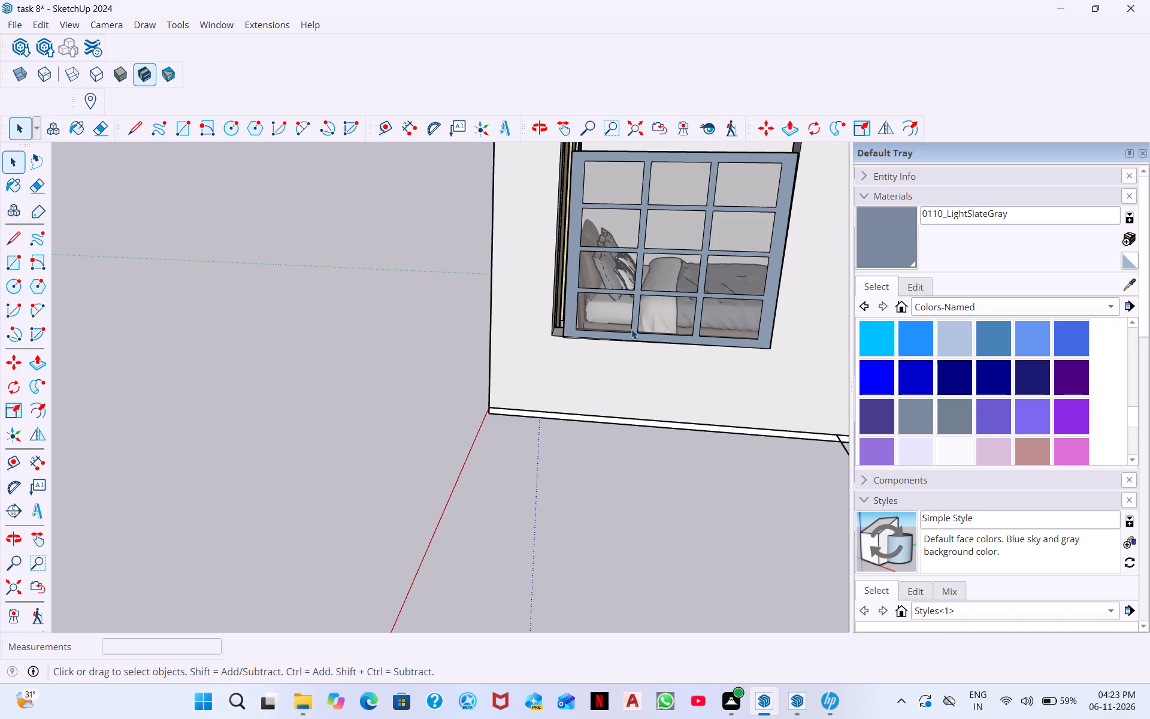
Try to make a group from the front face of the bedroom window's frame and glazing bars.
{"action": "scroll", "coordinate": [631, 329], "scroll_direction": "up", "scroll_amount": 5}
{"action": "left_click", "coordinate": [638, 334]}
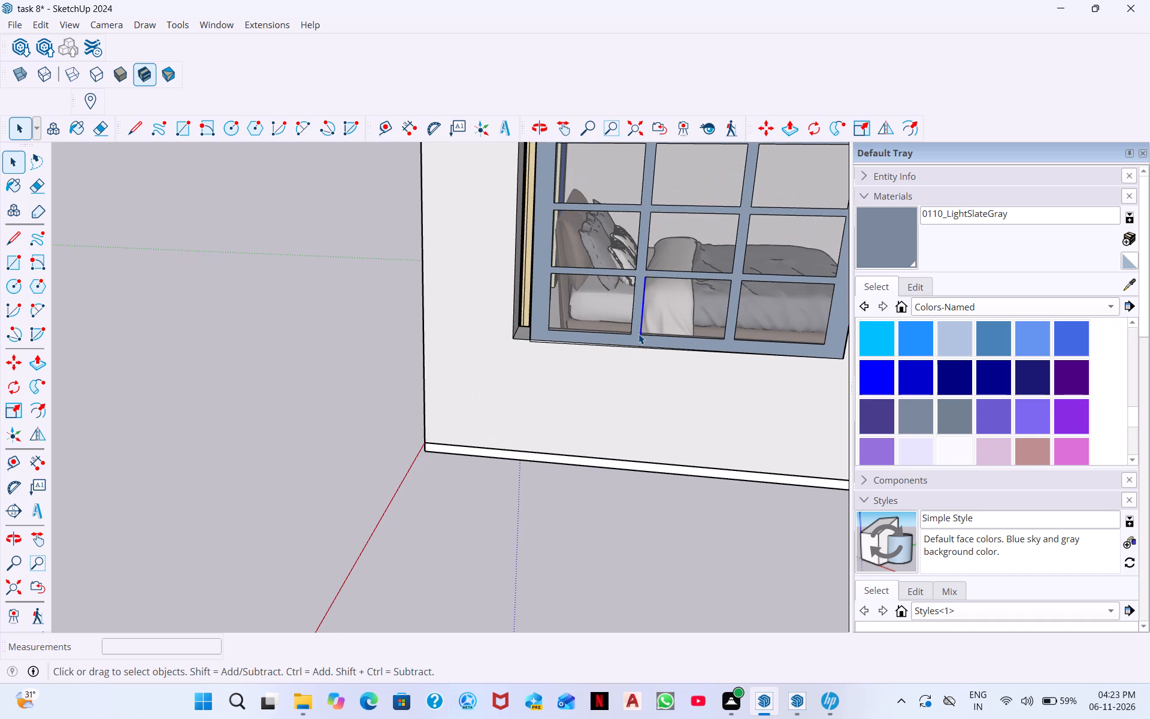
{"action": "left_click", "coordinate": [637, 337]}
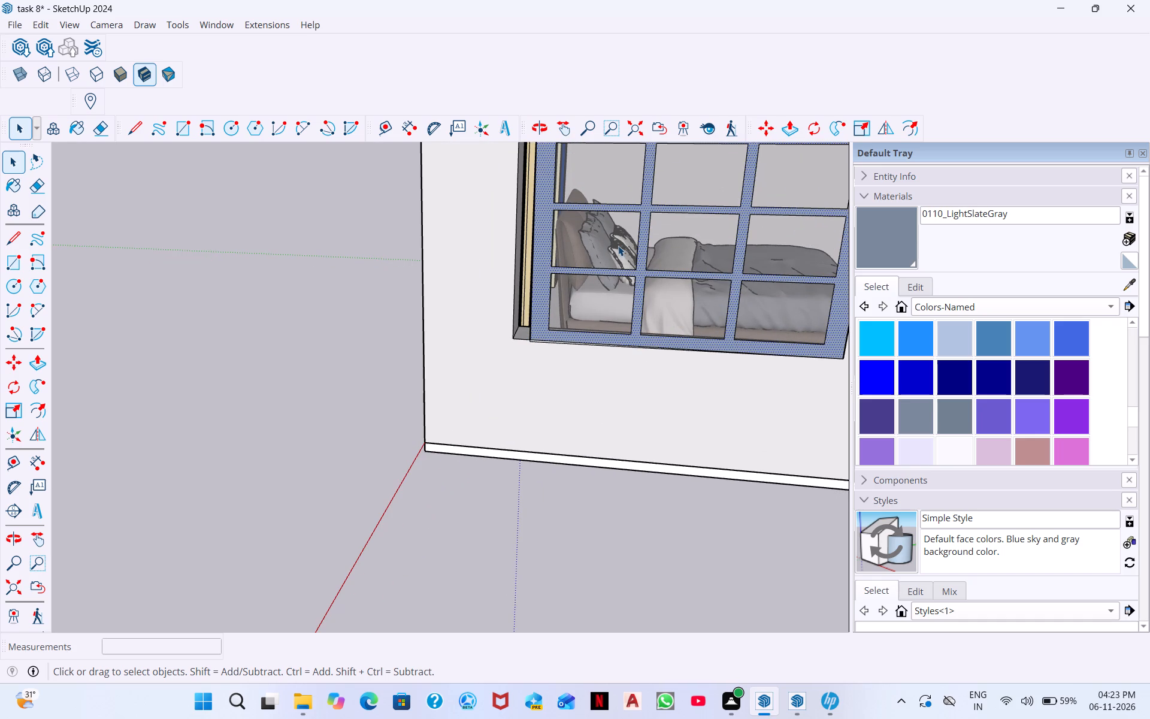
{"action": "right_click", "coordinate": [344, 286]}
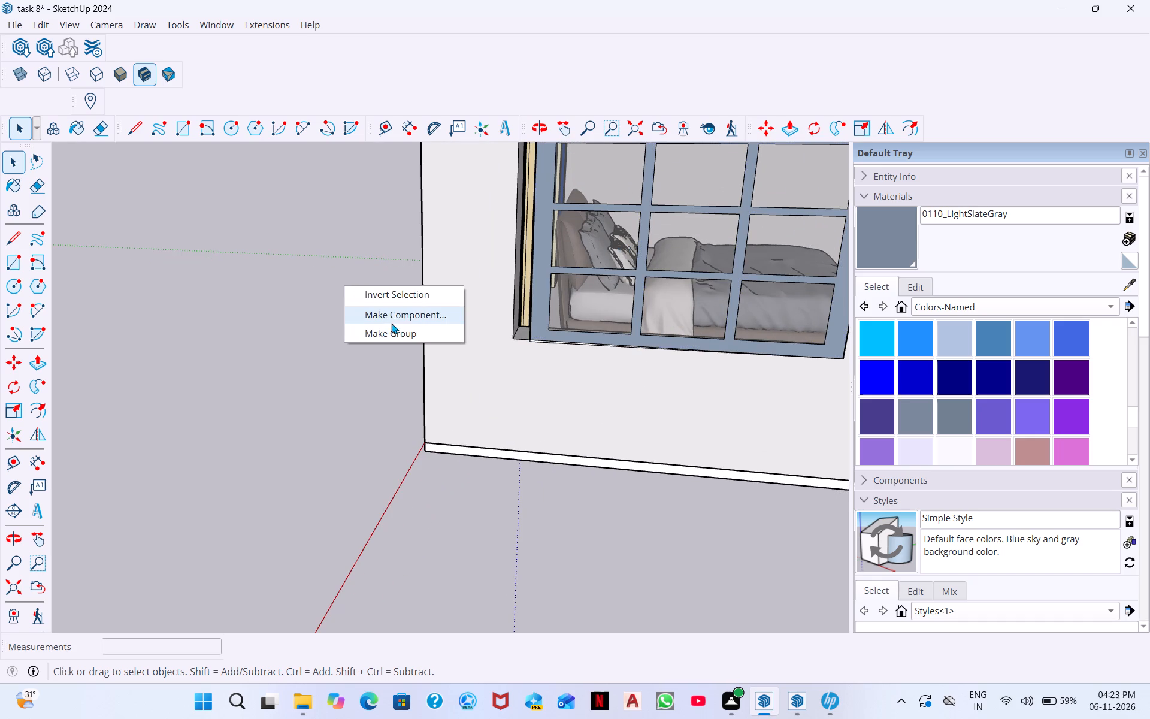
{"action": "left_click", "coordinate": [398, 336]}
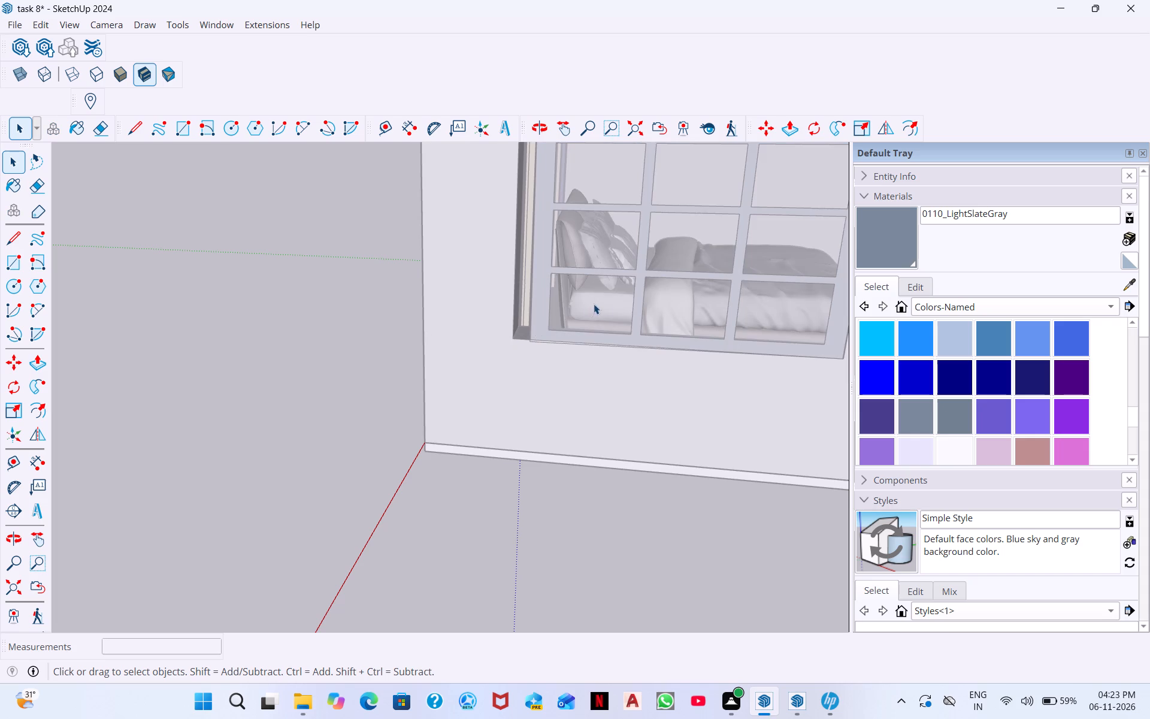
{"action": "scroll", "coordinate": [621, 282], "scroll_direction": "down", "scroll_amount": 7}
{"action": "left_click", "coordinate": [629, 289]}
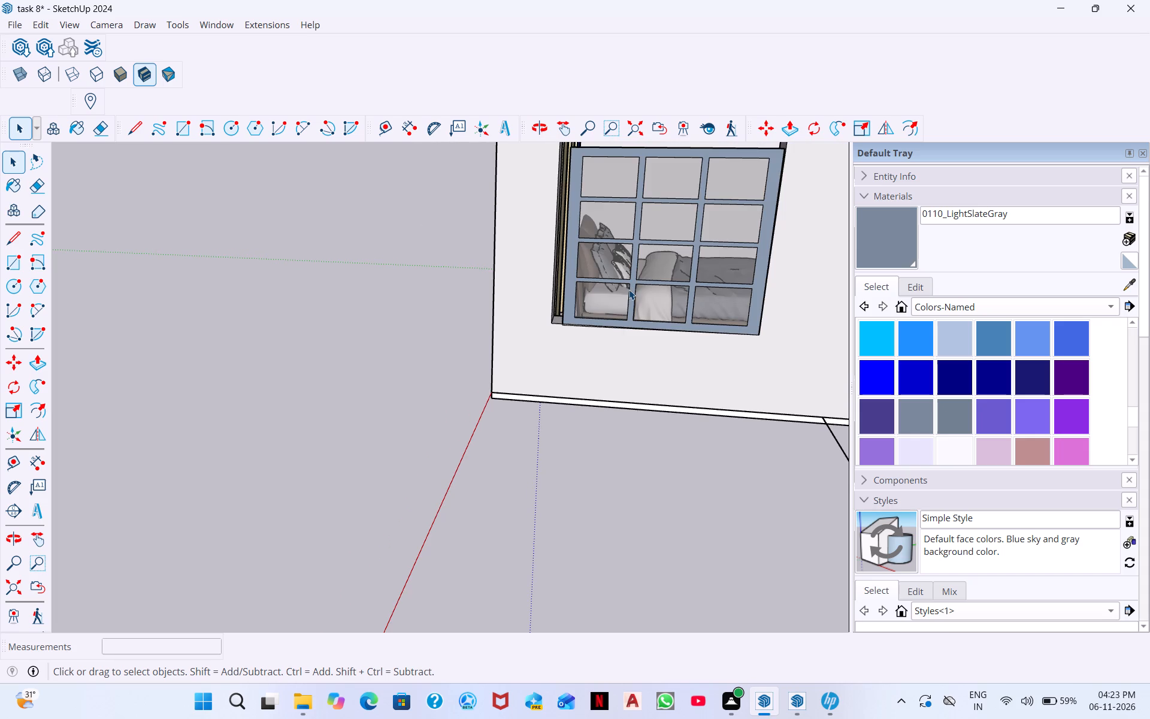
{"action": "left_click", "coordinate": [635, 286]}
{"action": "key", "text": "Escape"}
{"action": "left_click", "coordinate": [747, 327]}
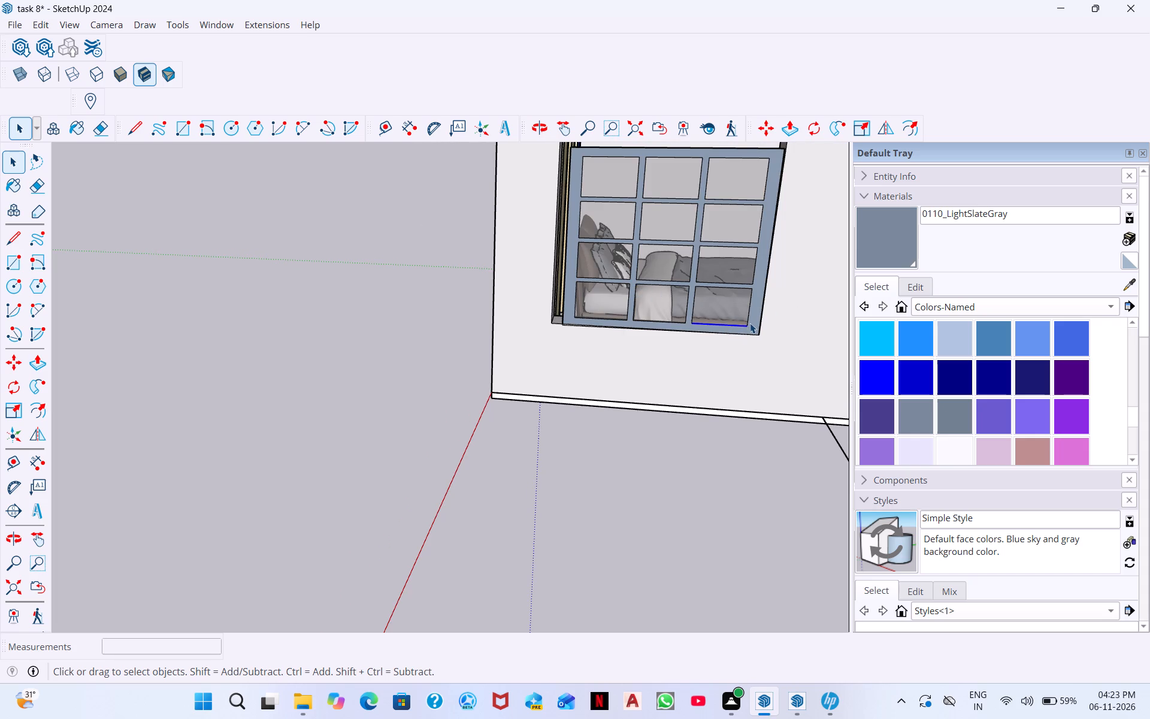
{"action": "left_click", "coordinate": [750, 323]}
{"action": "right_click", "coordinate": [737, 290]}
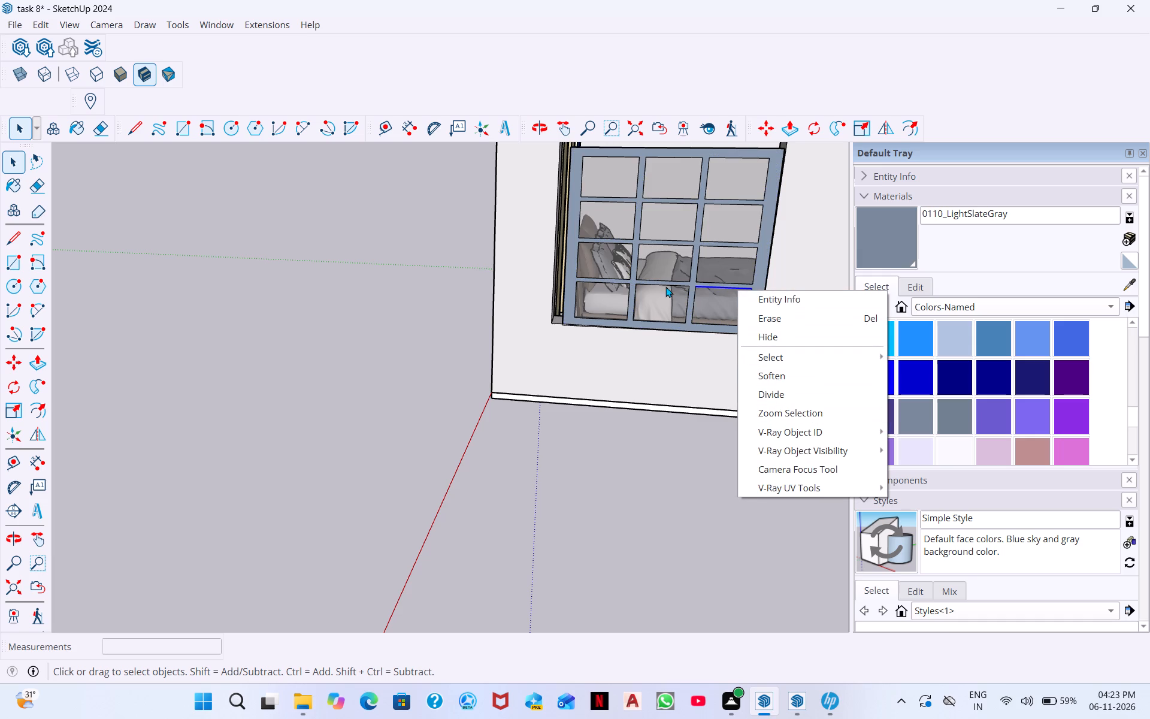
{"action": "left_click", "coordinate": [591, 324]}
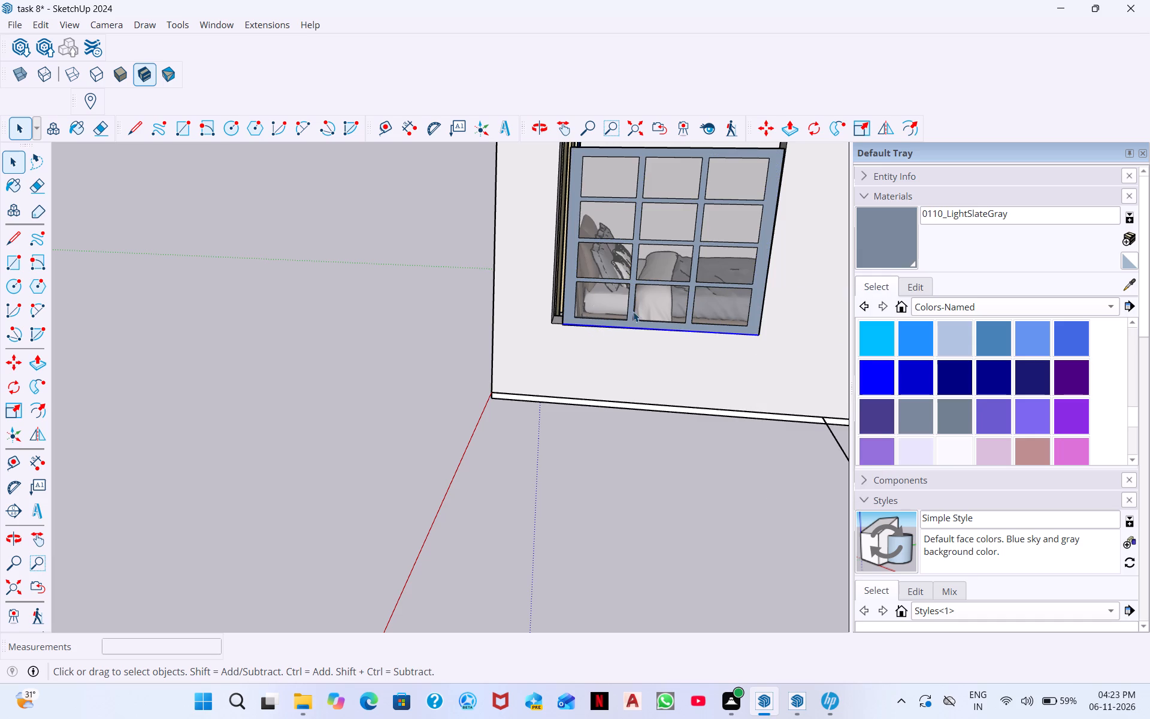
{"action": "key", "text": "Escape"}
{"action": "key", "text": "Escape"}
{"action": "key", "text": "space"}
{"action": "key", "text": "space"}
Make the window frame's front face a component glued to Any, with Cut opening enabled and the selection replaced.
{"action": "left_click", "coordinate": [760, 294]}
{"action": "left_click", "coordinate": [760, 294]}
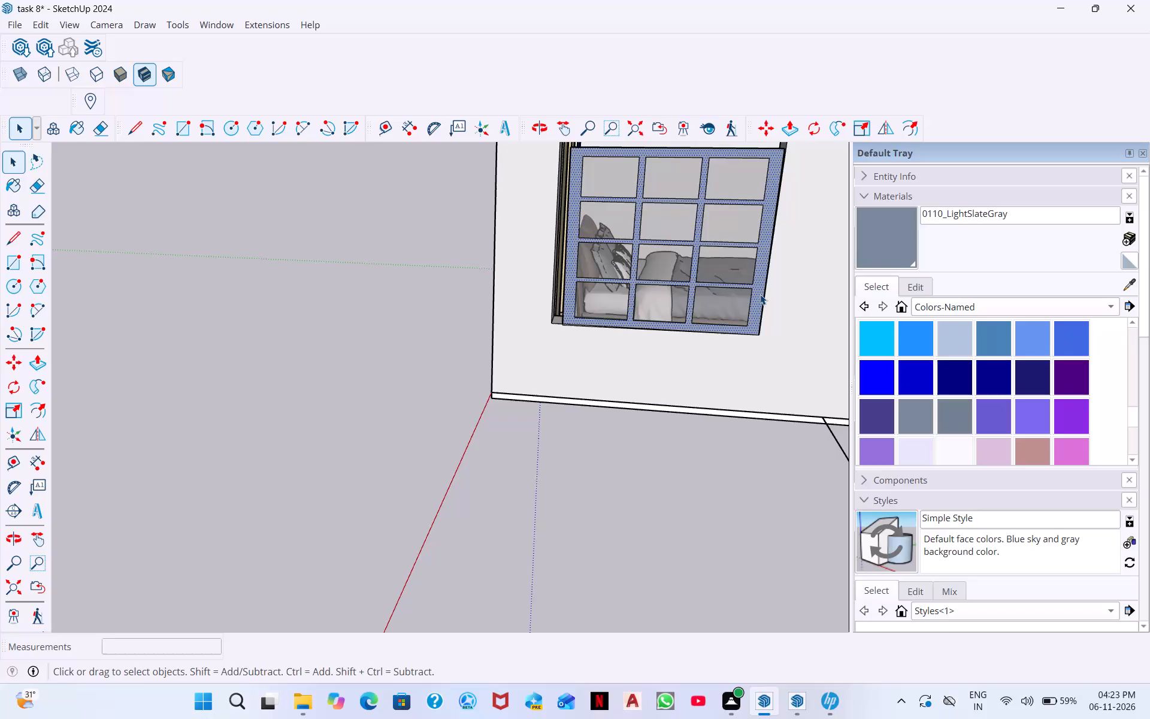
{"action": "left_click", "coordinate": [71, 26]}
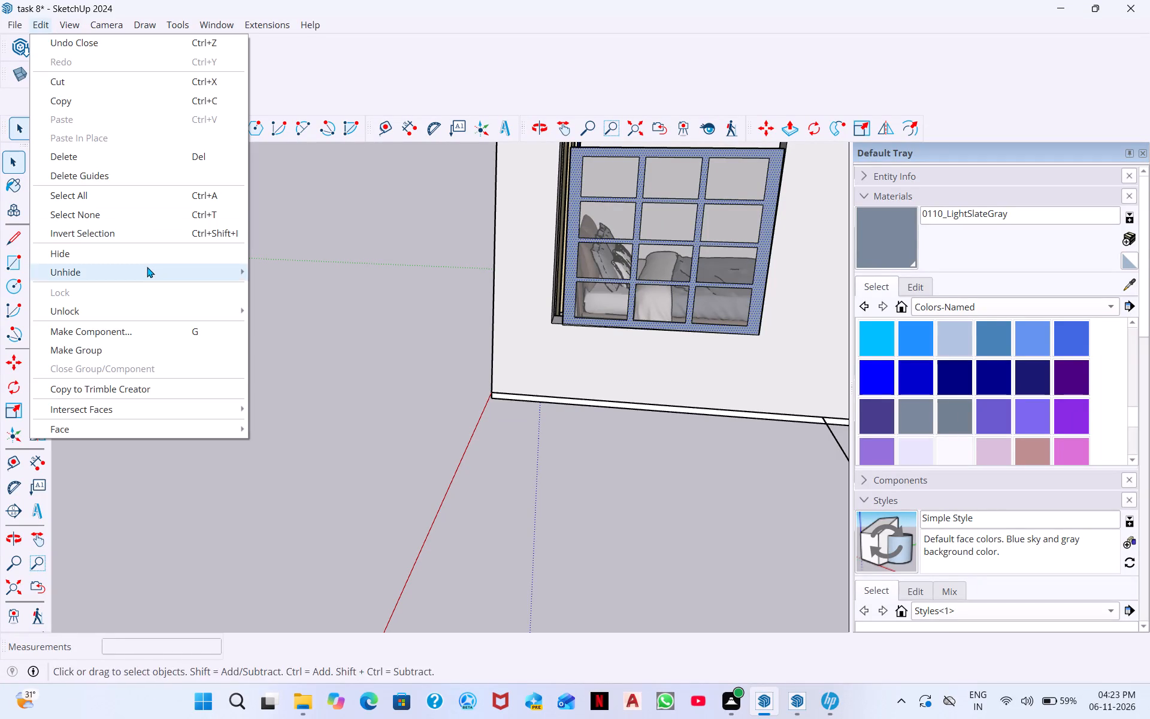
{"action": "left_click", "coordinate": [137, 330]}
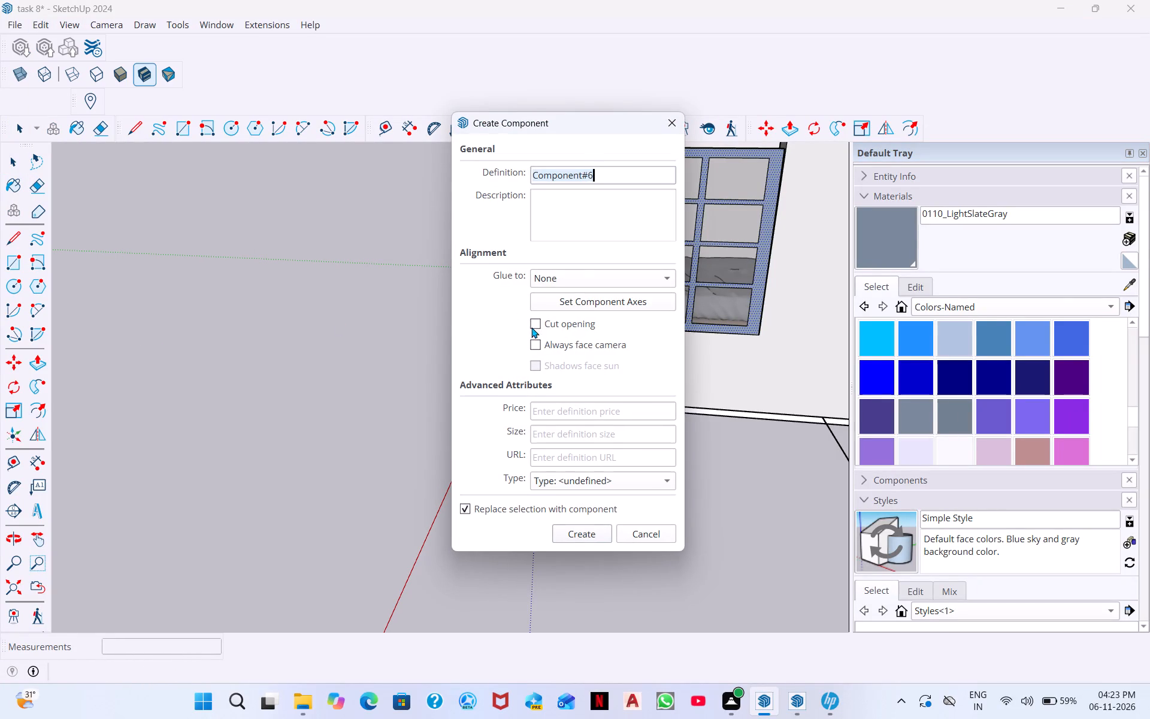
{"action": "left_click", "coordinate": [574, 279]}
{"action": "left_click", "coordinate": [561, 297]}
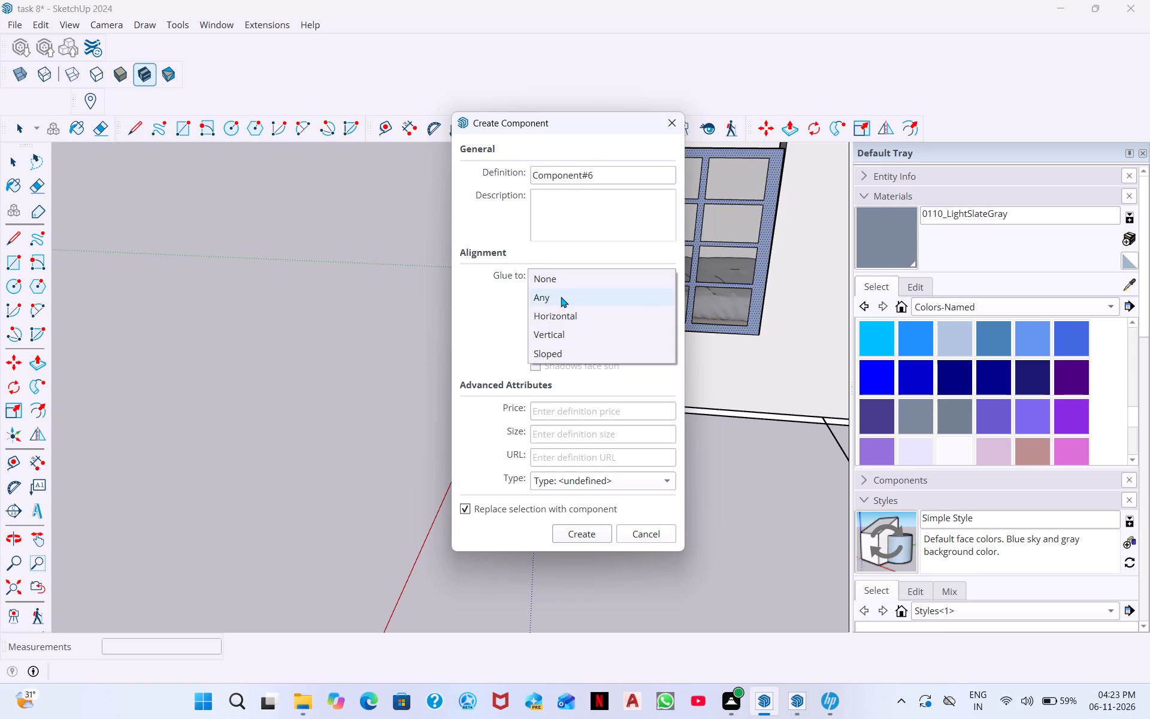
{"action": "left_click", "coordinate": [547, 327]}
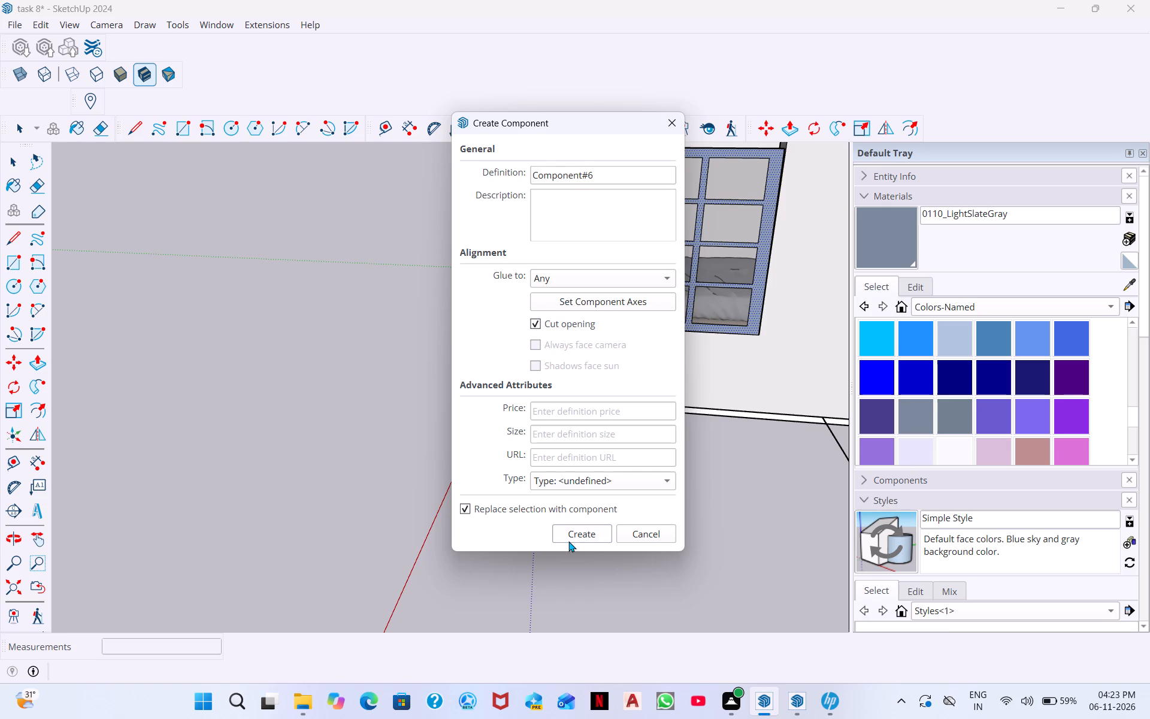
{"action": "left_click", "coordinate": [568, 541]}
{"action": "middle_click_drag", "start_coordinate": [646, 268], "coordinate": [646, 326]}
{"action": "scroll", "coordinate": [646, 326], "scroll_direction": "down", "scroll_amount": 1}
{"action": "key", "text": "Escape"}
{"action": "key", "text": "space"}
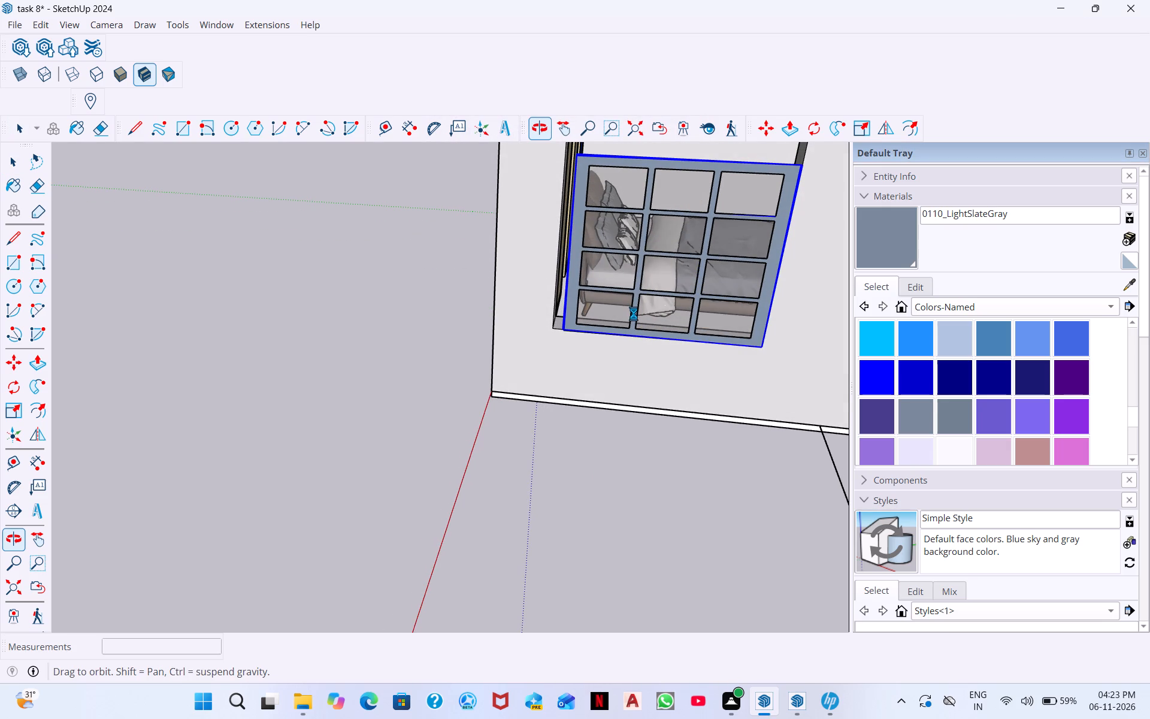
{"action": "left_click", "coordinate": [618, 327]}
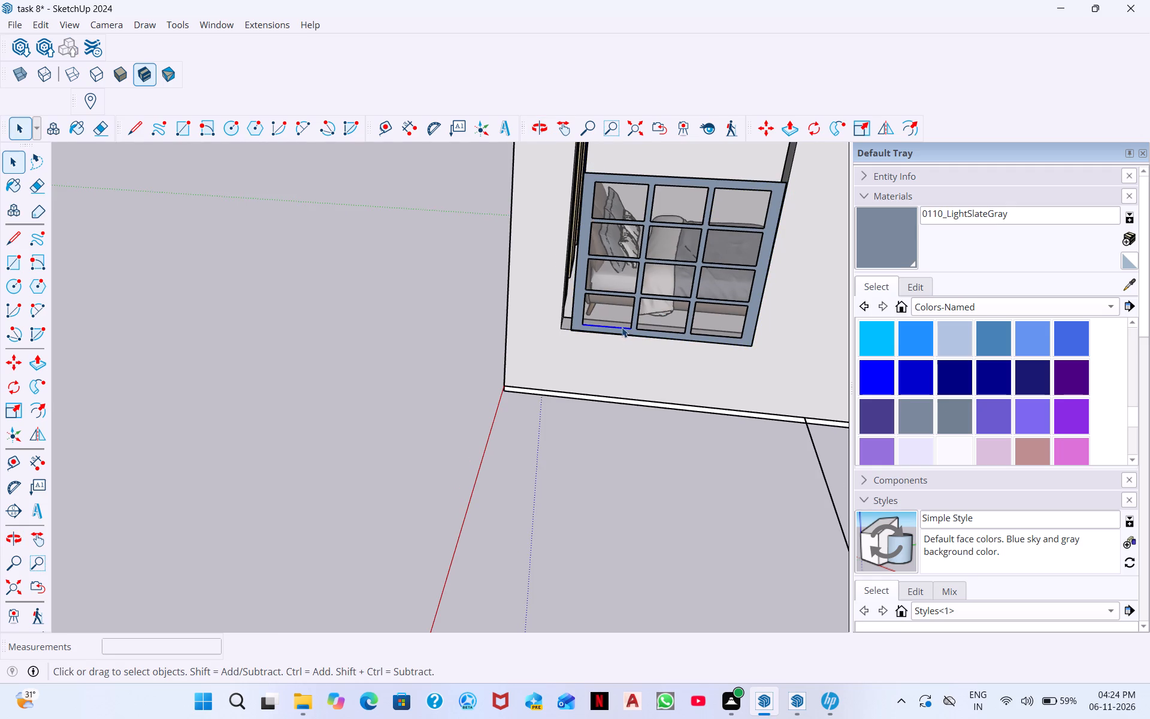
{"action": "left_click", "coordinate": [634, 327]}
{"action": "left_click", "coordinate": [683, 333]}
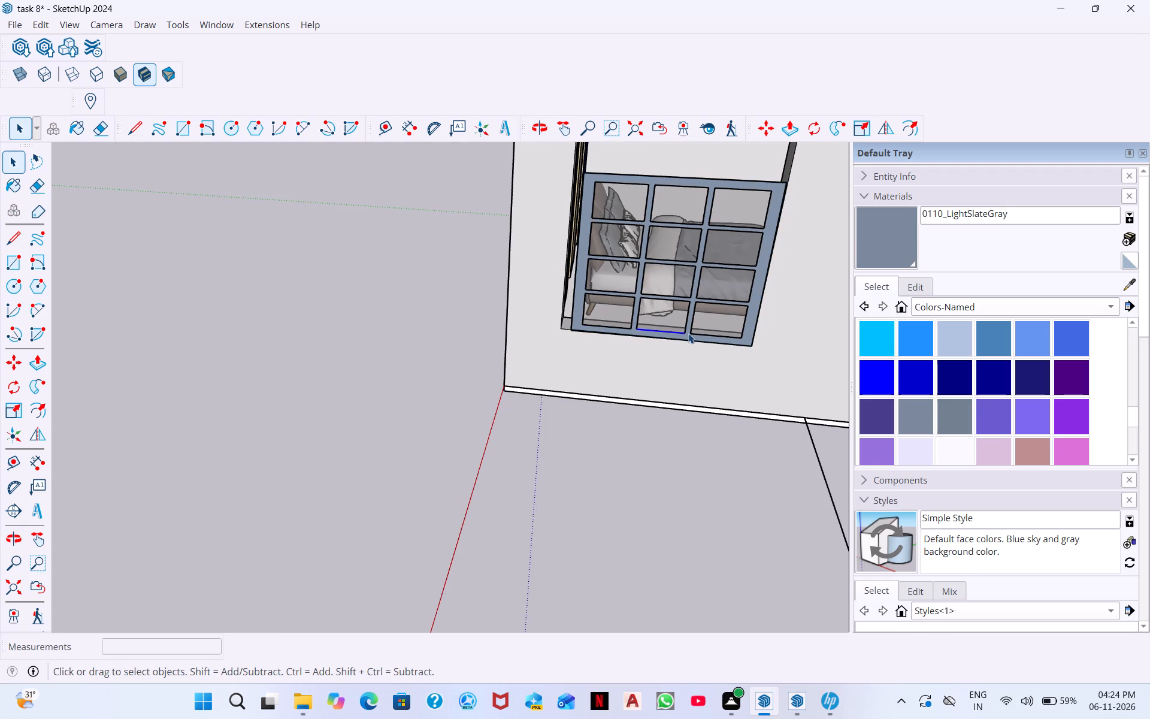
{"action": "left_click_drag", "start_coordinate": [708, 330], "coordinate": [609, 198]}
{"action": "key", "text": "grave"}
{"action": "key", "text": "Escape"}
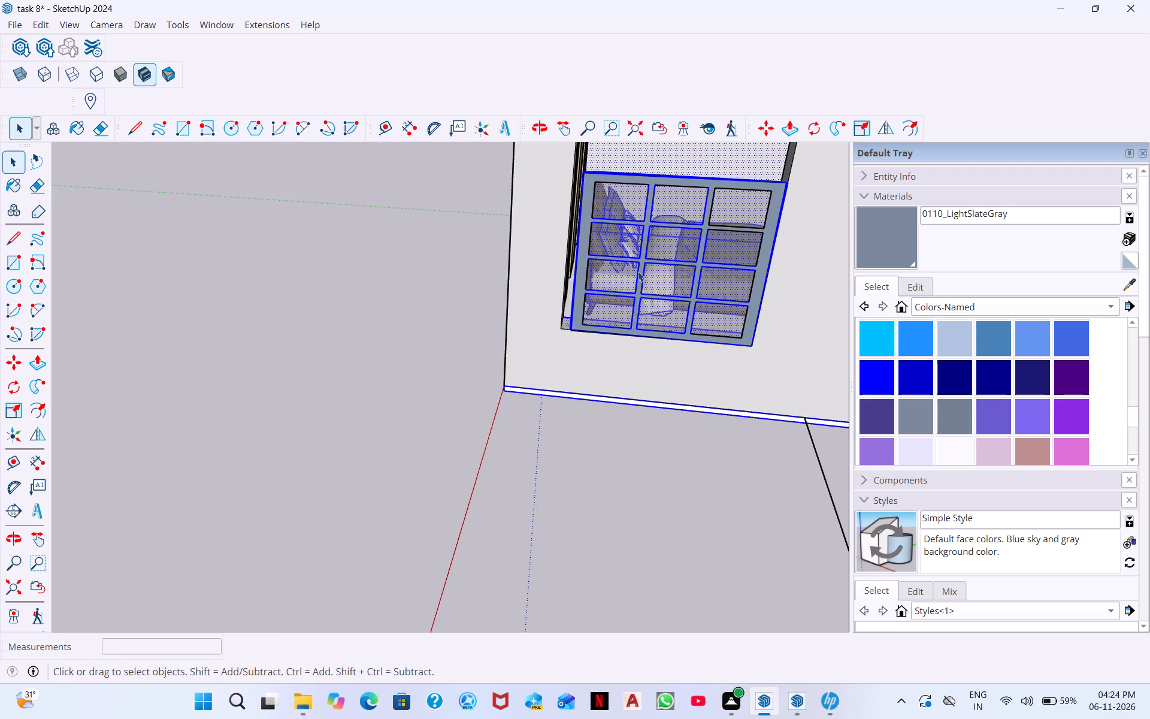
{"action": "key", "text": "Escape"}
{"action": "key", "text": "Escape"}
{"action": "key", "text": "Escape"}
Undo the recent window edits, back past the component creation and the LightSlateGray paint on the frame.
{"action": "key", "text": "ctrl+z"}
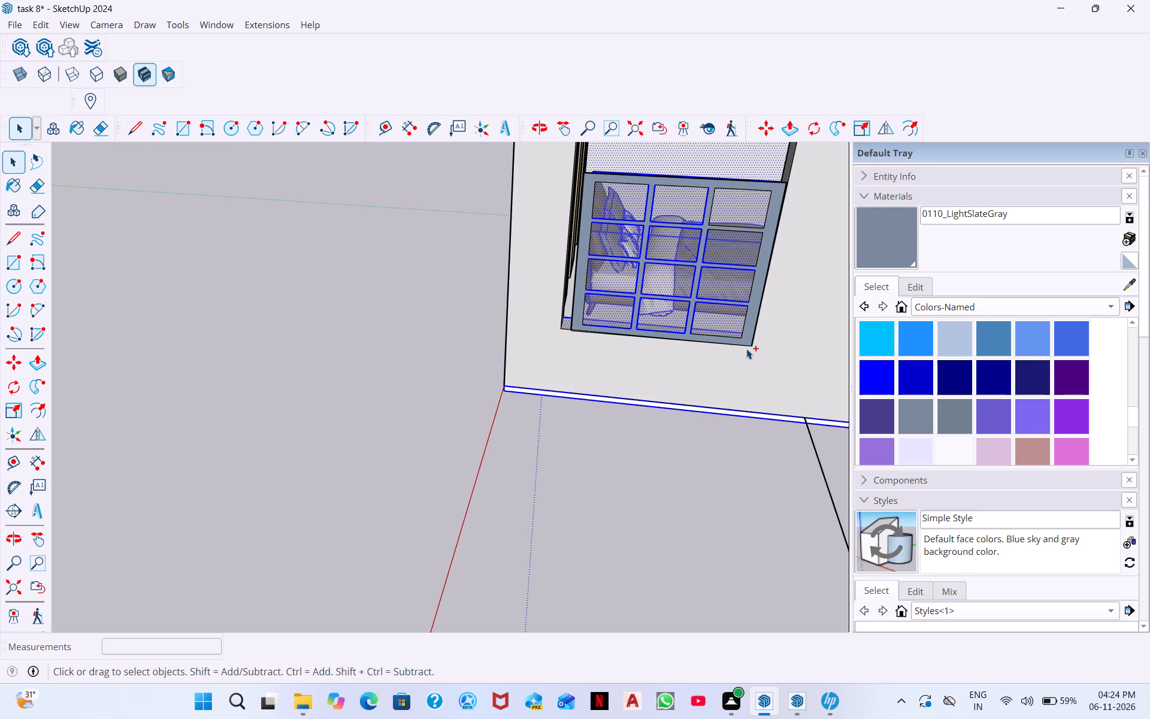
{"action": "key", "text": "ctrl+z"}
{"action": "key", "text": "ctrl+z"}
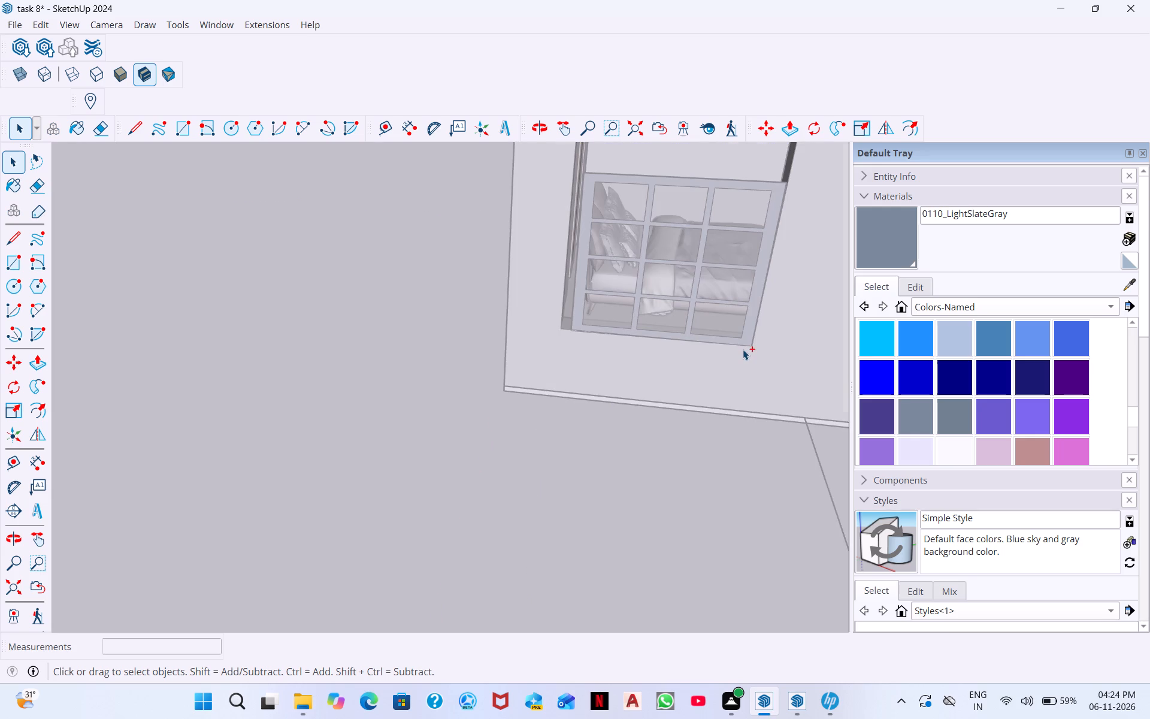
{"action": "key", "text": "ctrl+z"}
{"action": "key", "text": "ctrl+z"}
{"action": "key", "text": "ctrl+z"}
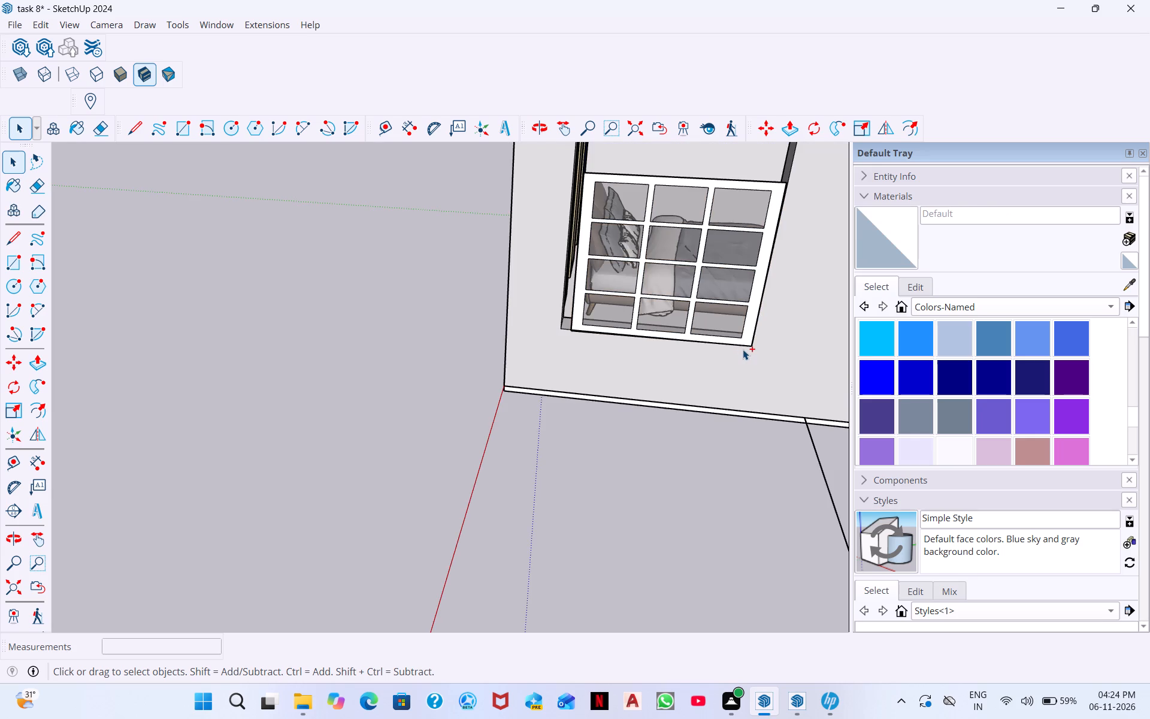
{"action": "key", "text": "ctrl+z"}
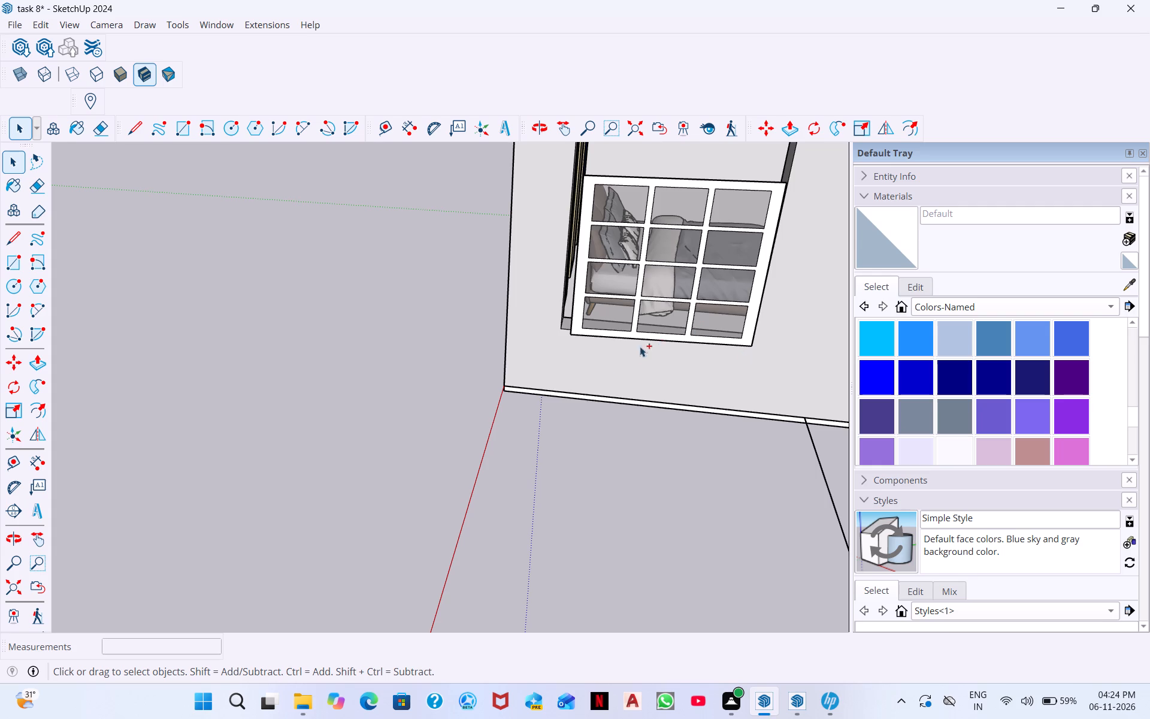
Select the unpainted twelve-pane window and examine how its lower edge and corner sit against the bedroom opening.
{"action": "scroll", "coordinate": [613, 327], "scroll_direction": "up", "scroll_amount": 5}
{"action": "left_click", "coordinate": [622, 340]}
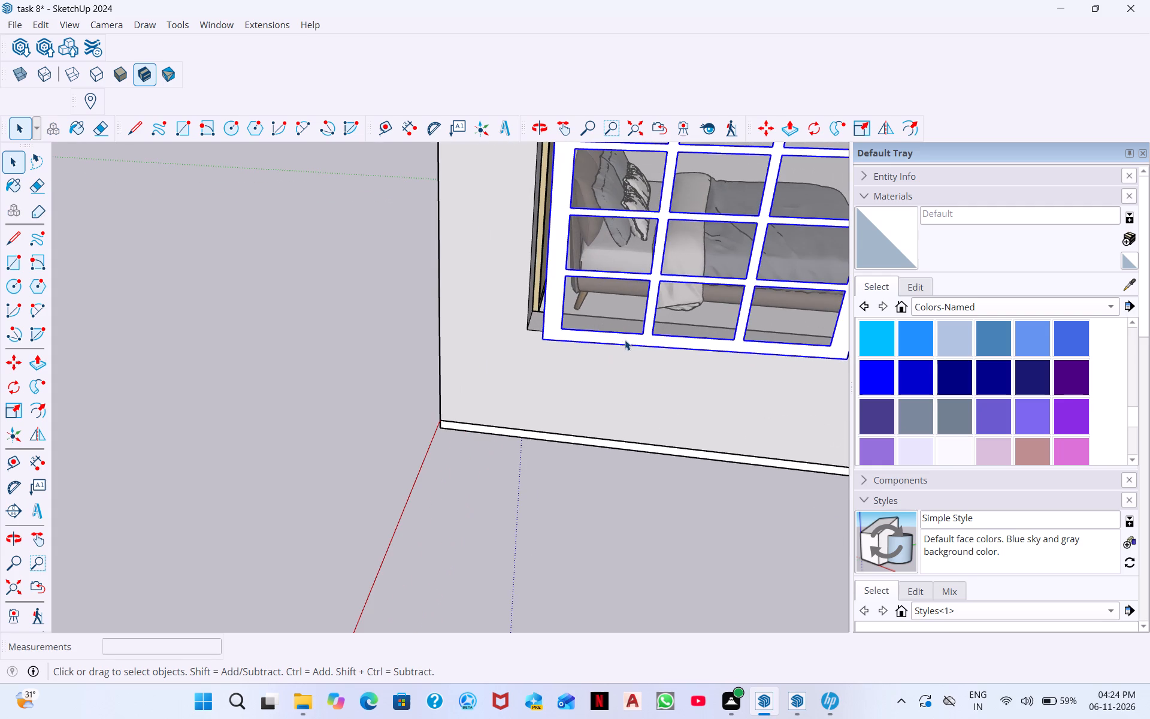
{"action": "middle_click_drag", "start_coordinate": [652, 328], "coordinate": [638, 277]}
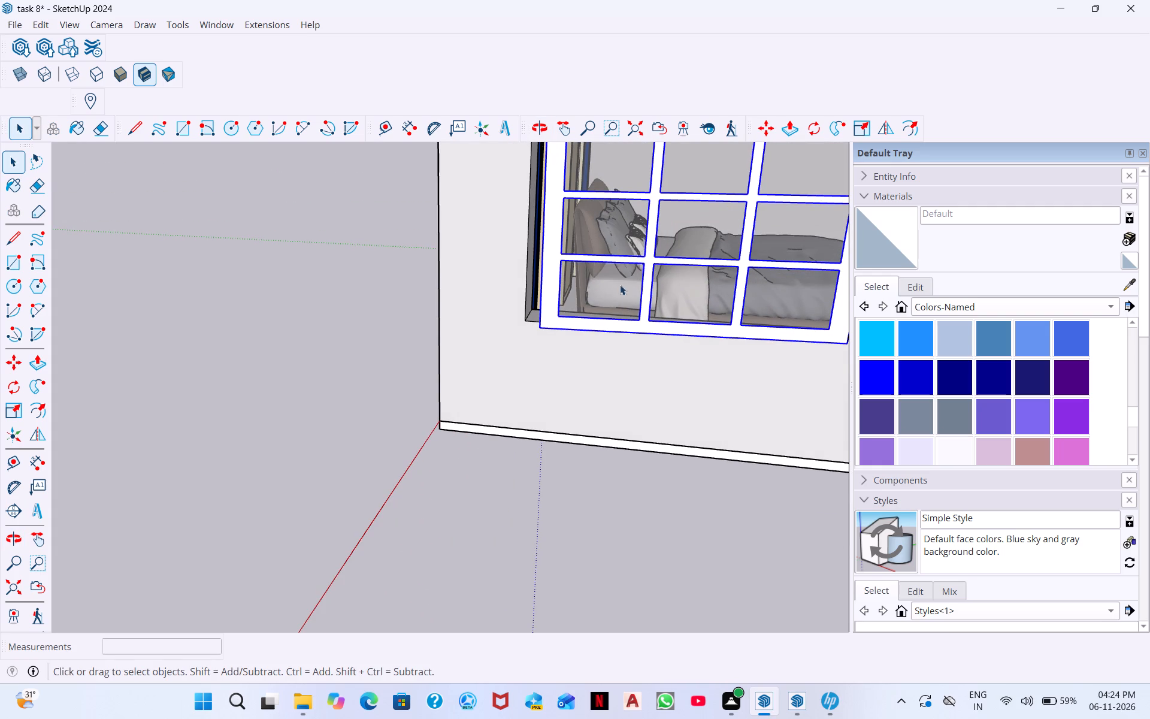
{"action": "scroll", "coordinate": [609, 300], "scroll_direction": "up", "scroll_amount": 6}
{"action": "scroll", "coordinate": [582, 324], "scroll_direction": "down", "scroll_amount": 1}
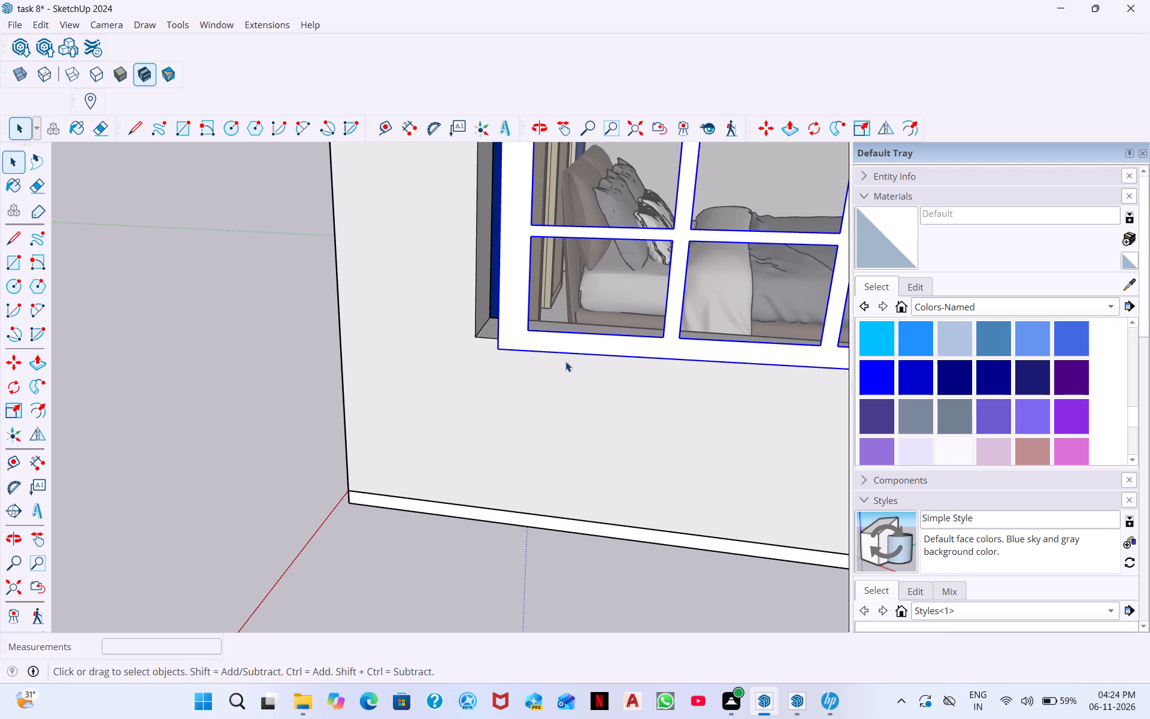
{"action": "scroll", "coordinate": [516, 291], "scroll_direction": "down", "scroll_amount": 1}
{"action": "middle_click_drag", "start_coordinate": [516, 291], "coordinate": [834, 313]}
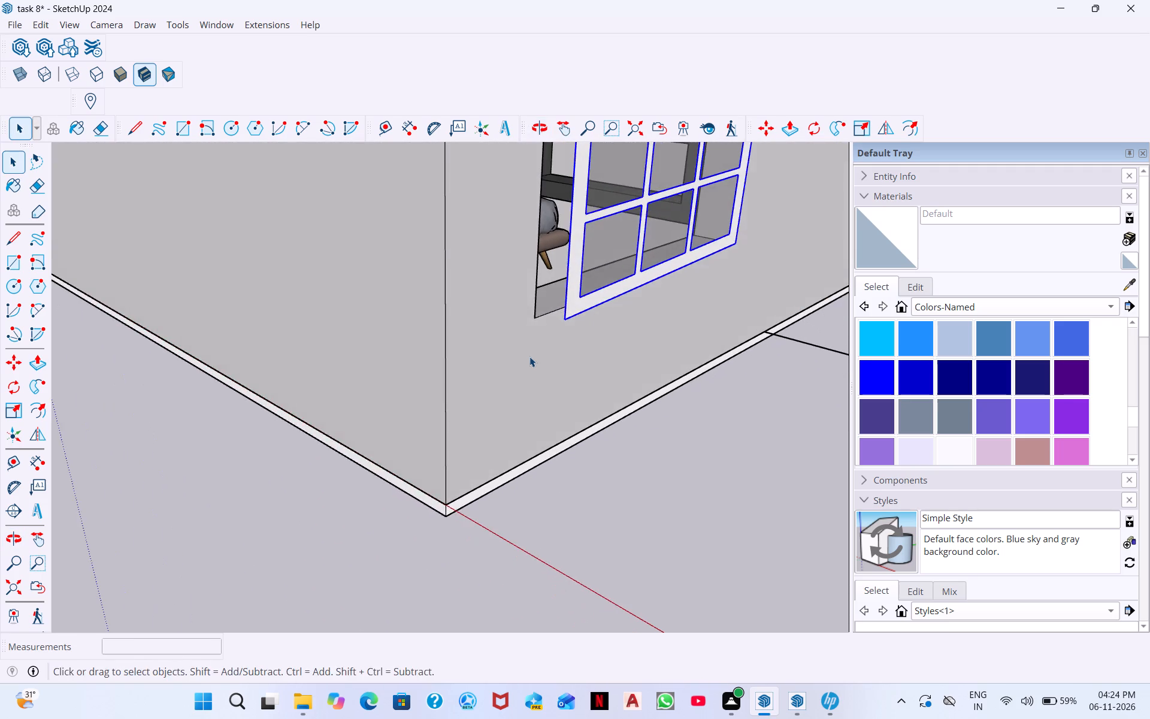
Rotate the twelve-pane window in the front wall's plane by about 0.4 degrees around its lower corner nearest the doorway.
{"action": "middle_click_drag", "start_coordinate": [533, 354], "coordinate": [660, 306]}
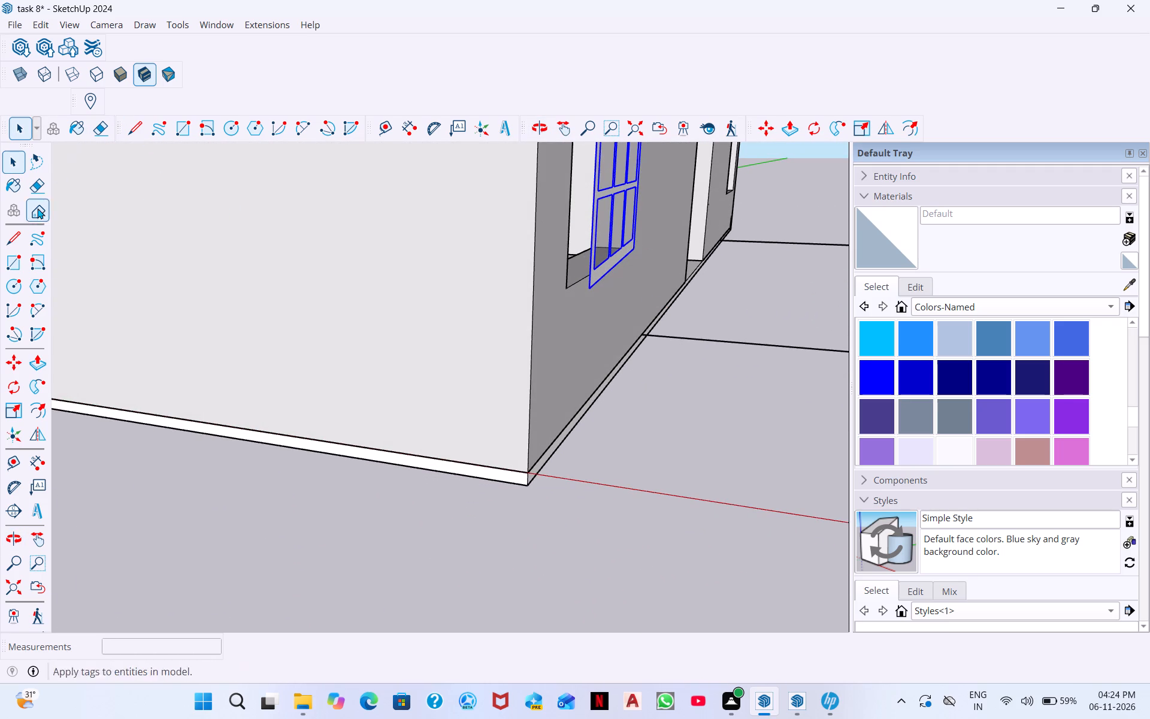
{"action": "key", "text": "q"}
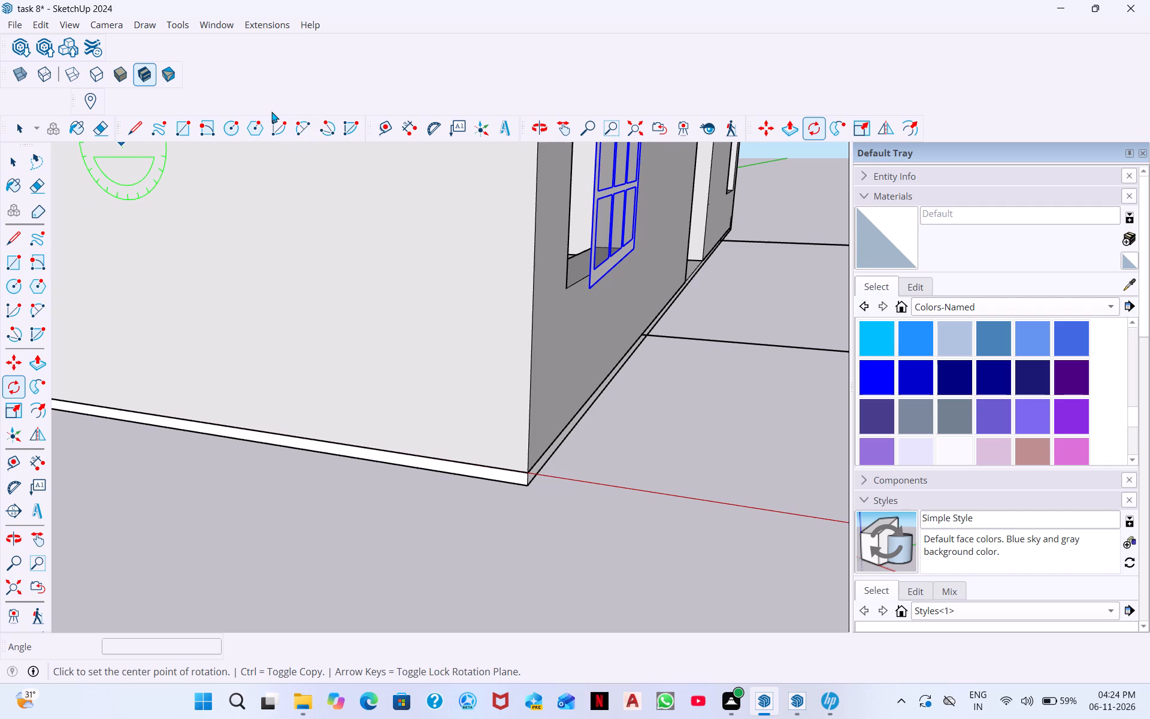
{"action": "left_click", "coordinate": [634, 250]}
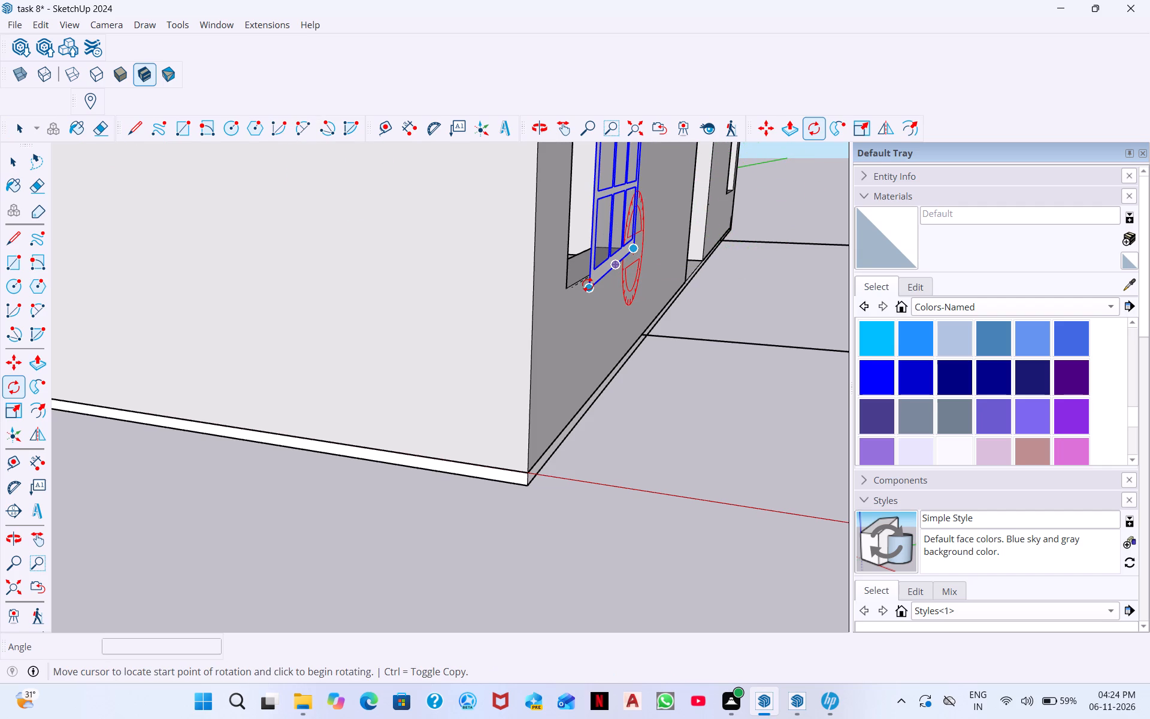
{"action": "left_click", "coordinate": [593, 283]}
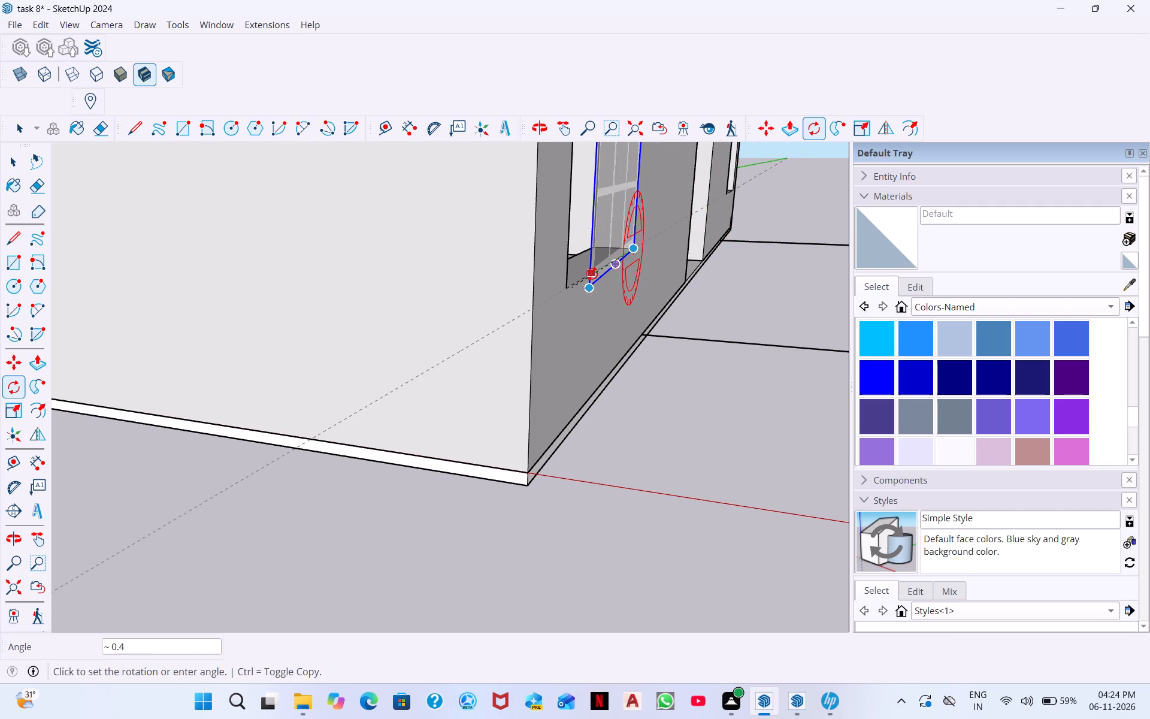
{"action": "left_click", "coordinate": [592, 274]}
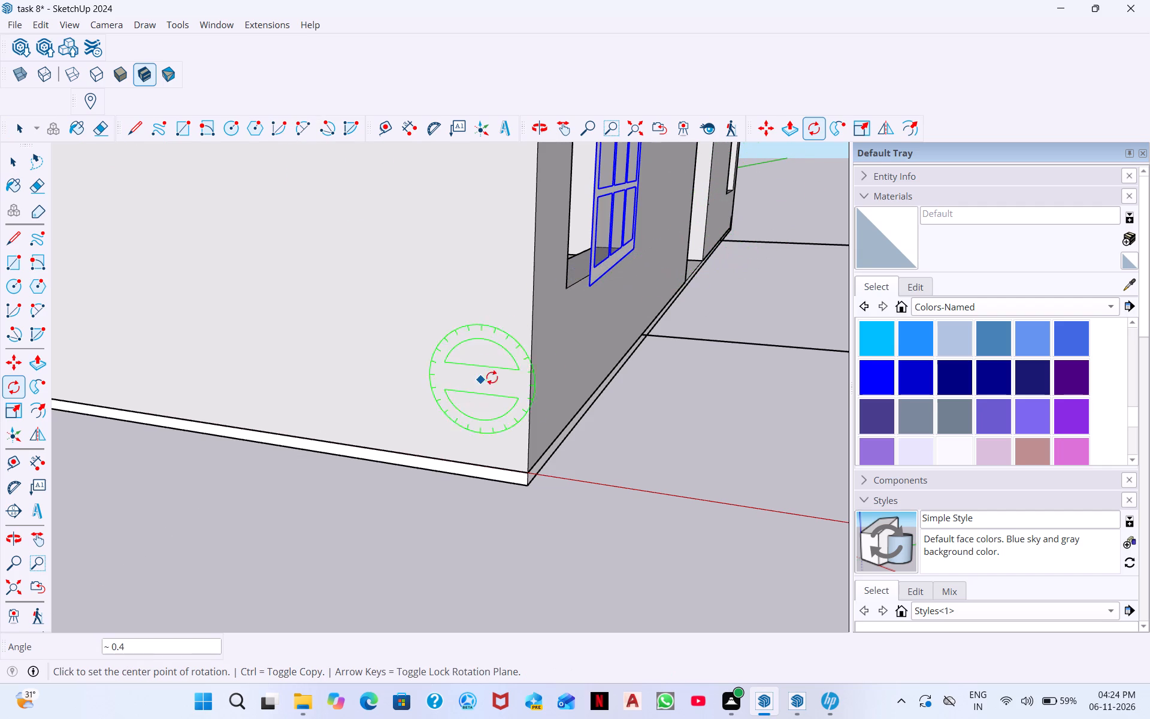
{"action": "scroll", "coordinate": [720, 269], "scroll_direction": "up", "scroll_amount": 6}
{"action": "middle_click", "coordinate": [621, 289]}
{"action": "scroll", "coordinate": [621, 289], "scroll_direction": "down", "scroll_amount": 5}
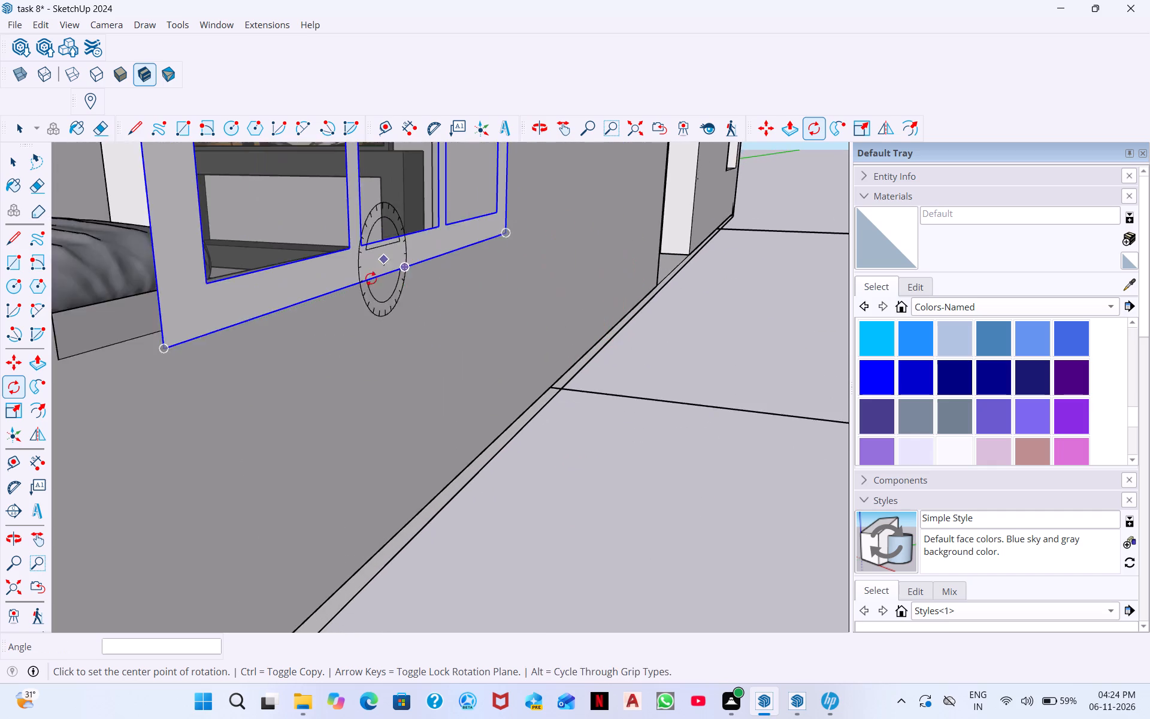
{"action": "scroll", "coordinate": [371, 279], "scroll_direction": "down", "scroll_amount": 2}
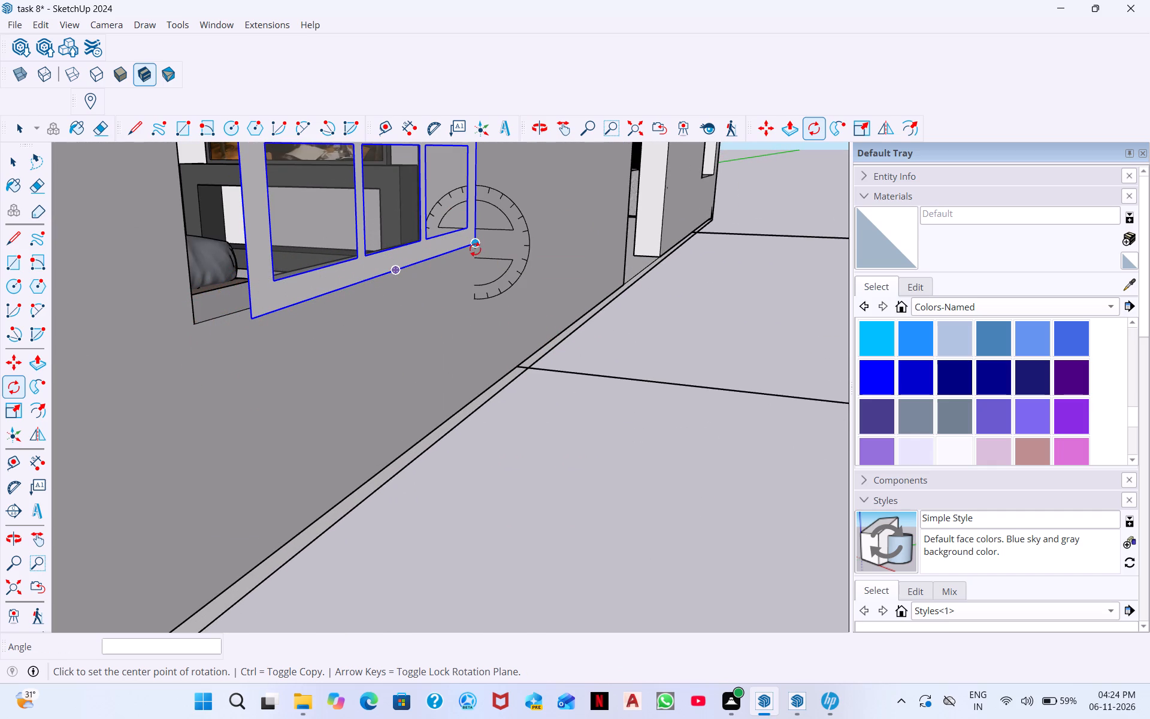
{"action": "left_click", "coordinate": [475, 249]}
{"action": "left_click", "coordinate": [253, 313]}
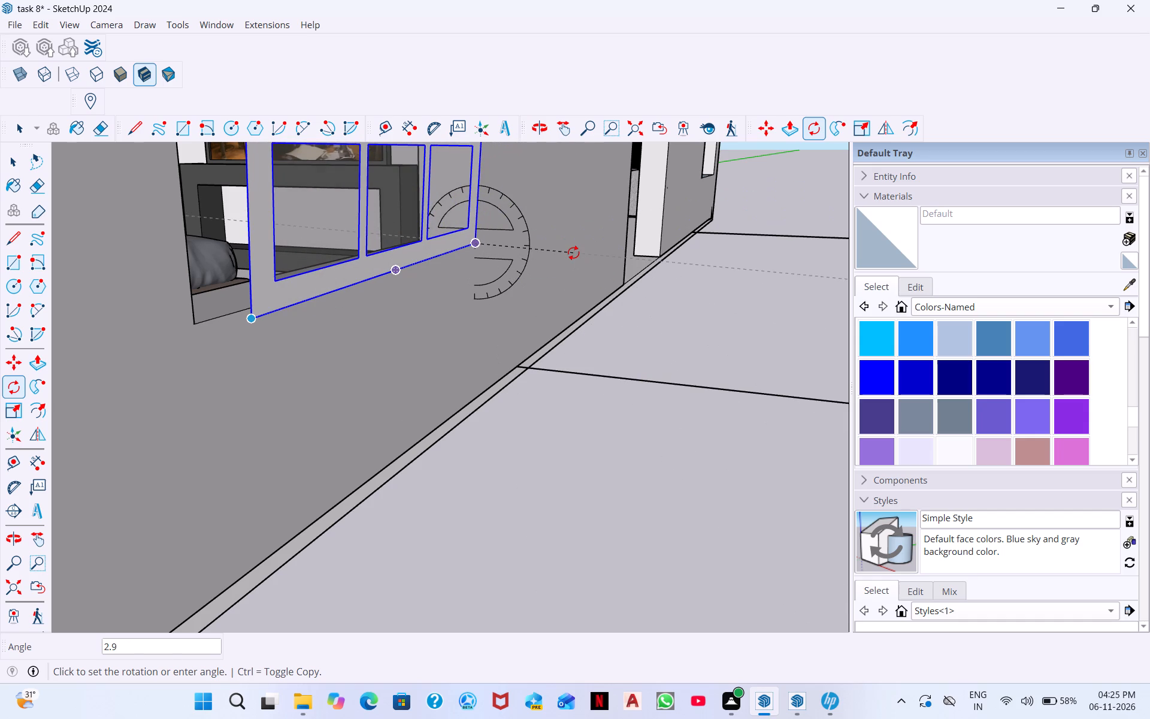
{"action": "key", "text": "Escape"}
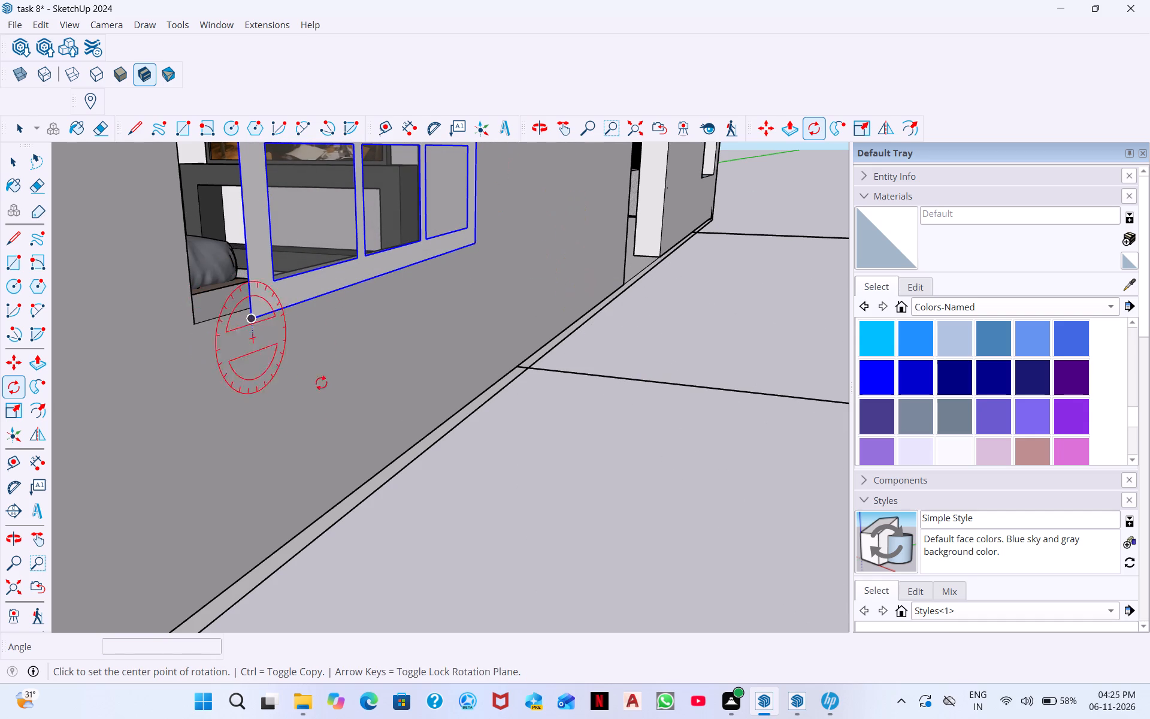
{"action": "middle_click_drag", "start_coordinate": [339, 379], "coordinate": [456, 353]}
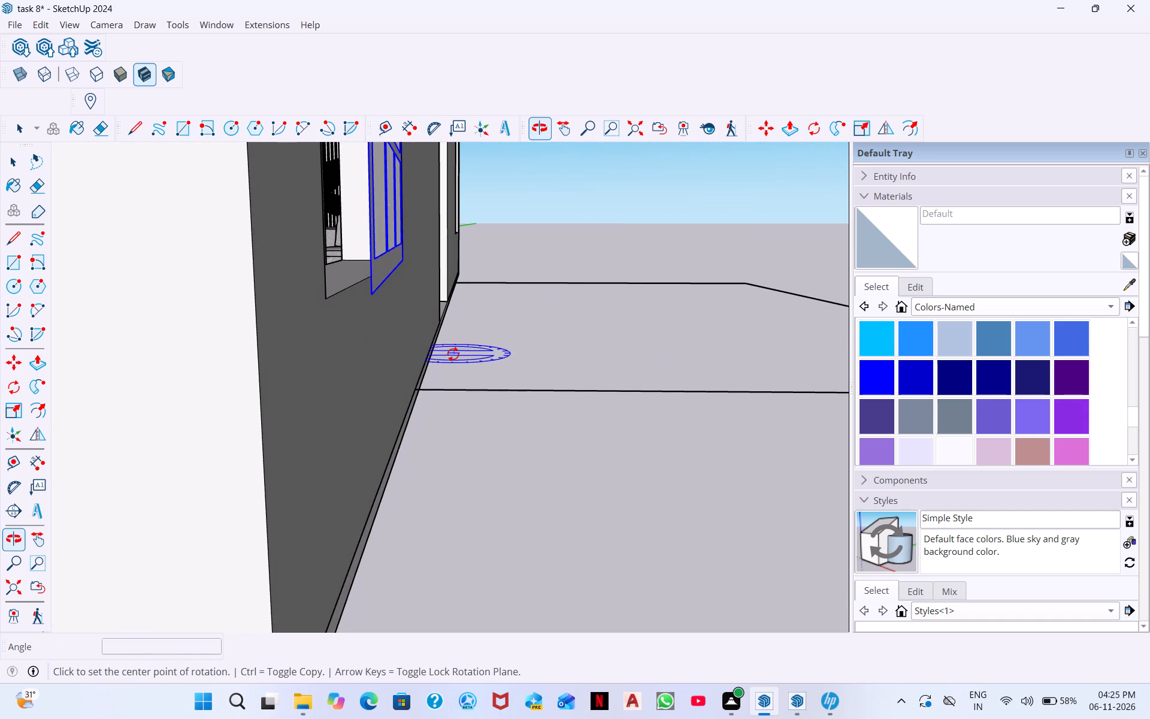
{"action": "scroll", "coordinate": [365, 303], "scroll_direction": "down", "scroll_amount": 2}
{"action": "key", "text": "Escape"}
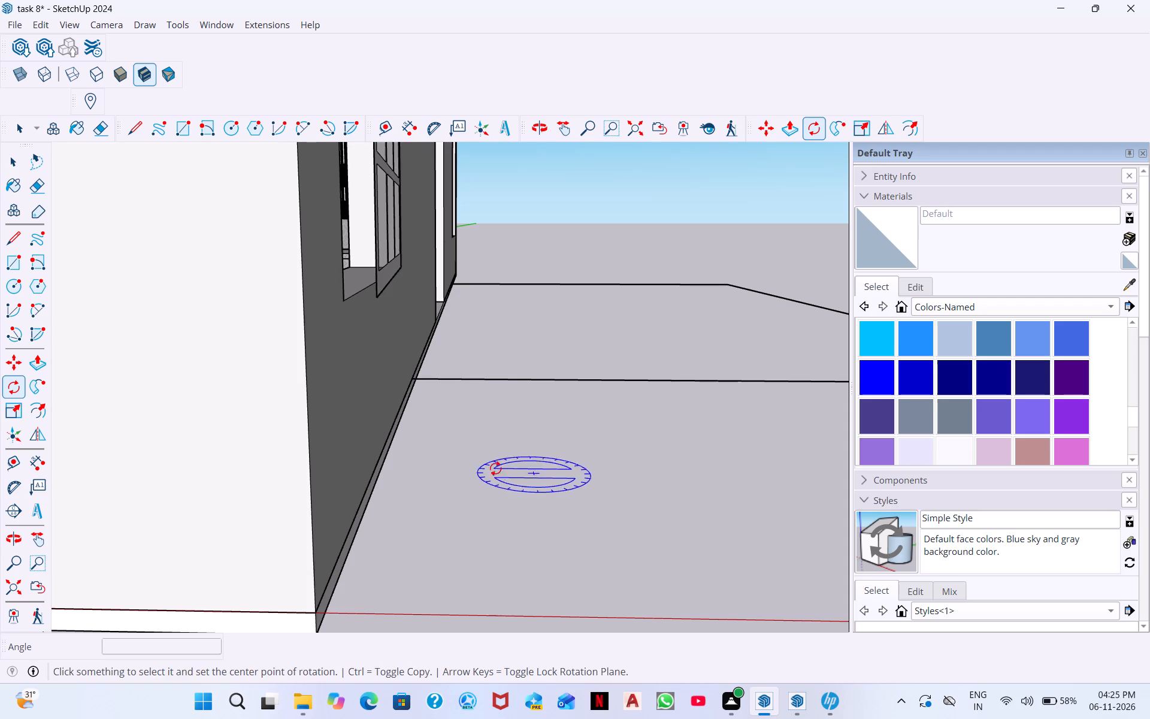
Rotate the twelve-pane window about 3 degrees around the vertical axis at its lower corner nearest the doorway, bringing it in line with the wall.
{"action": "middle_click_drag", "start_coordinate": [419, 295], "coordinate": [346, 374]}
{"action": "scroll", "coordinate": [346, 370], "scroll_direction": "down", "scroll_amount": 3}
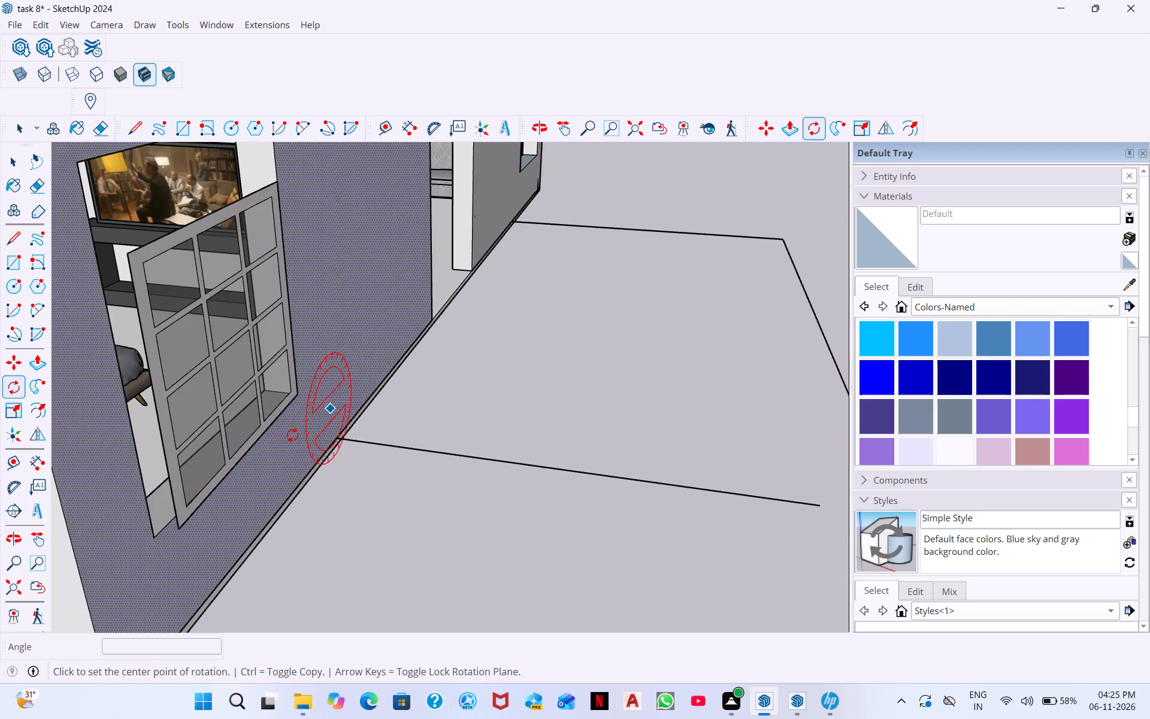
{"action": "scroll", "coordinate": [292, 435], "scroll_direction": "down", "scroll_amount": 3}
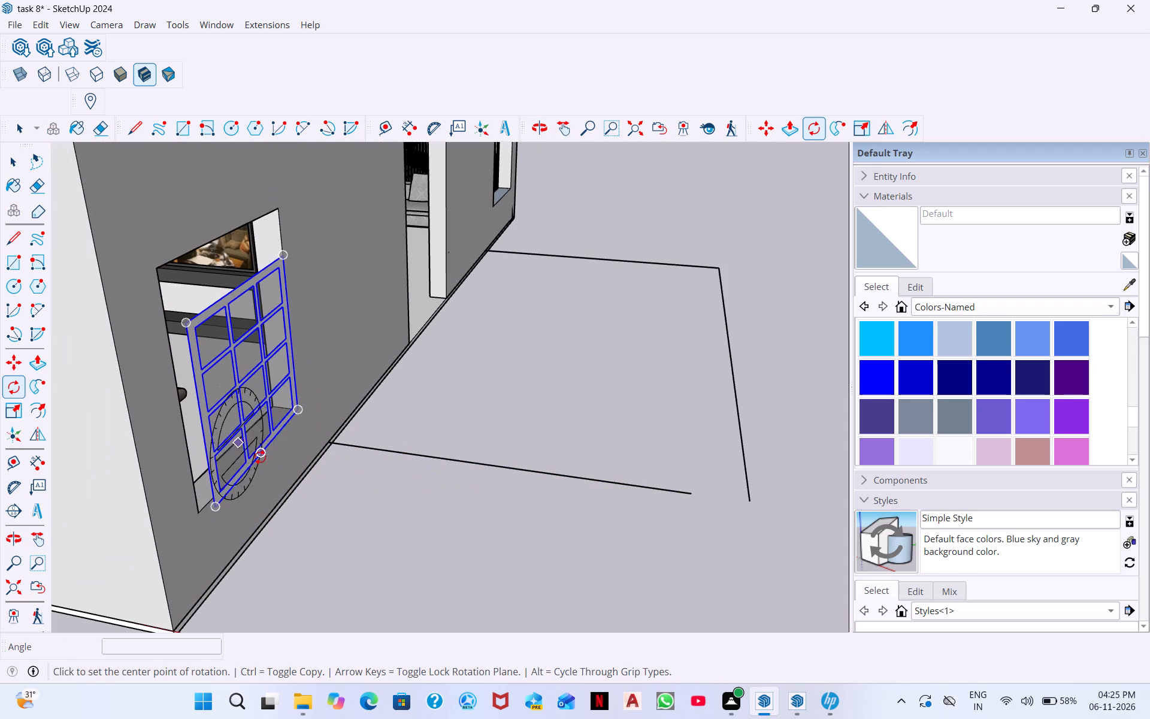
{"action": "scroll", "coordinate": [353, 460], "scroll_direction": "up", "scroll_amount": 5}
{"action": "scroll", "coordinate": [316, 398], "scroll_direction": "up", "scroll_amount": 4}
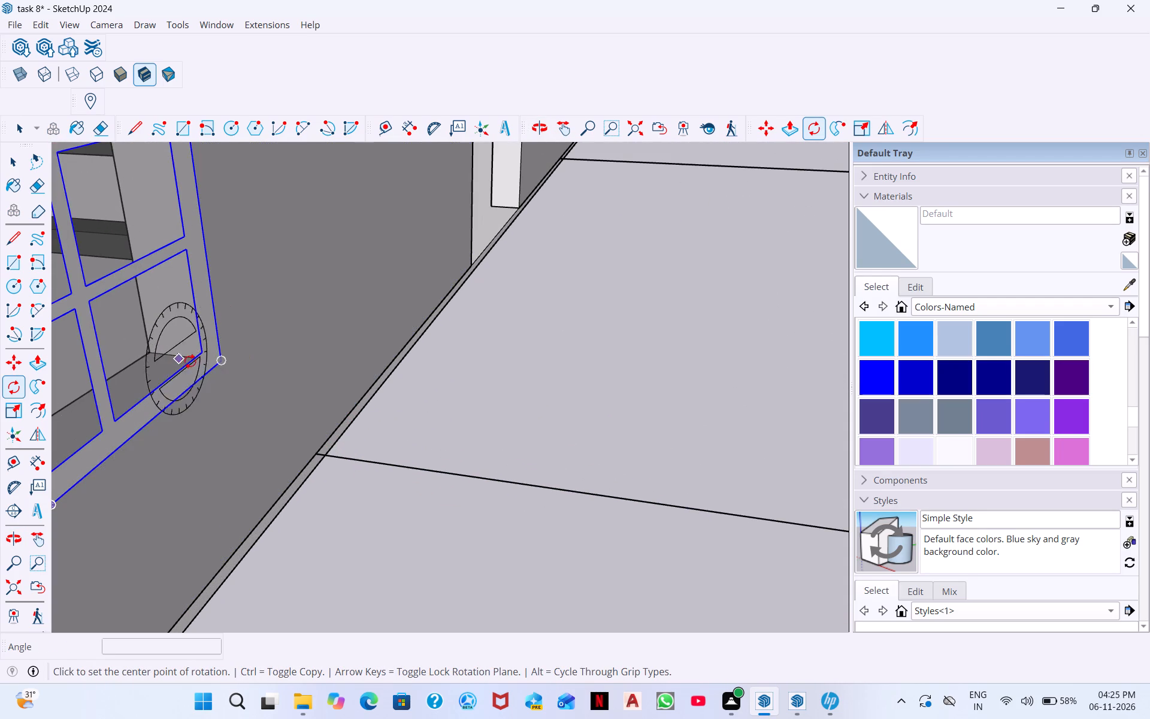
{"action": "key", "text": "Up"}
{"action": "left_click", "coordinate": [222, 364]}
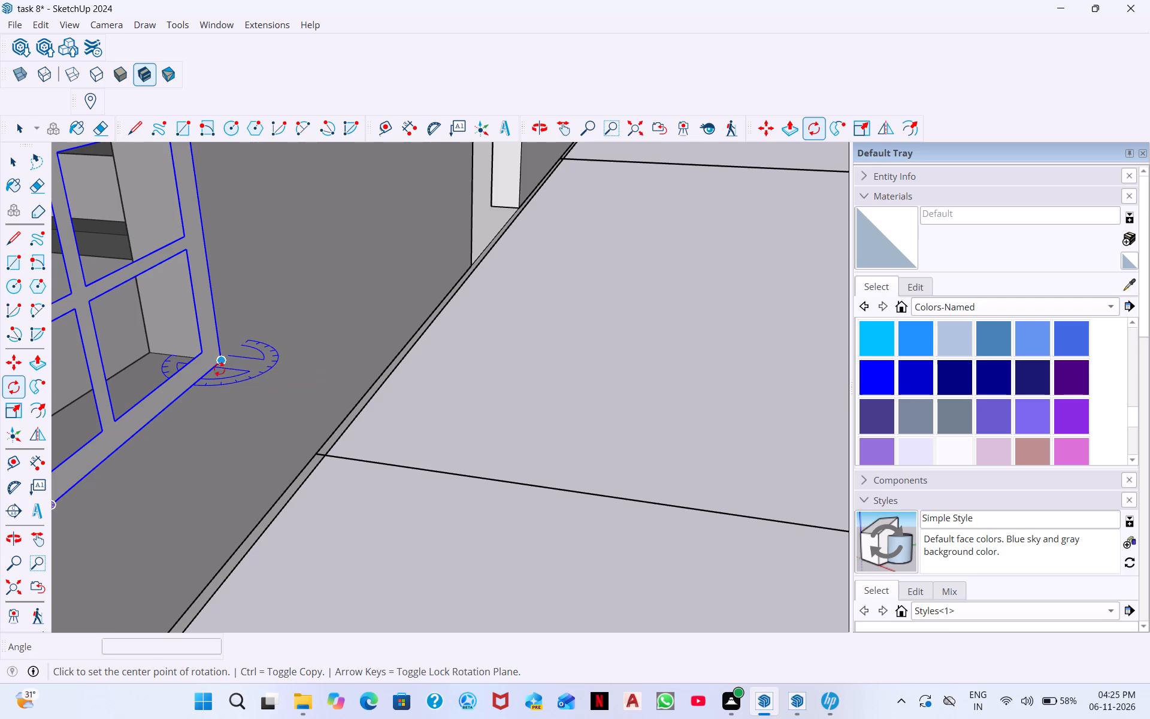
{"action": "middle_click_drag", "start_coordinate": [0, 563], "coordinate": [22, 501]}
{"action": "scroll", "coordinate": [43, 494], "scroll_direction": "down", "scroll_amount": 2}
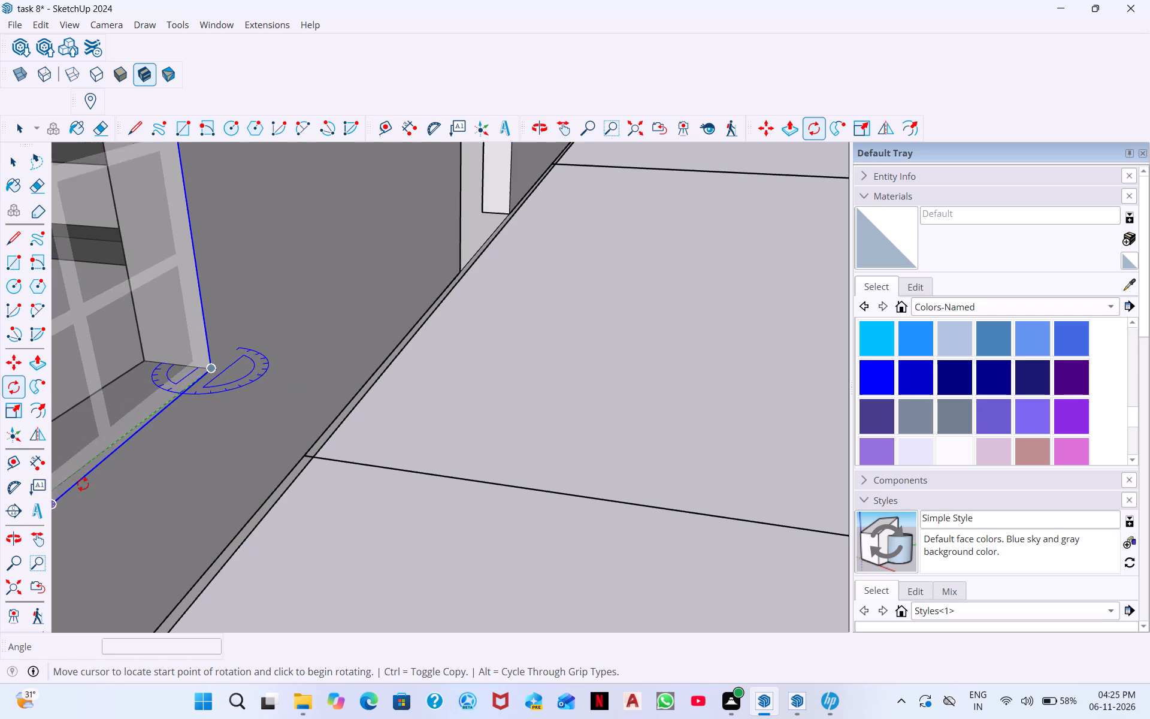
{"action": "scroll", "coordinate": [83, 484], "scroll_direction": "down", "scroll_amount": 13}
{"action": "middle_click_drag", "start_coordinate": [68, 514], "coordinate": [77, 508]}
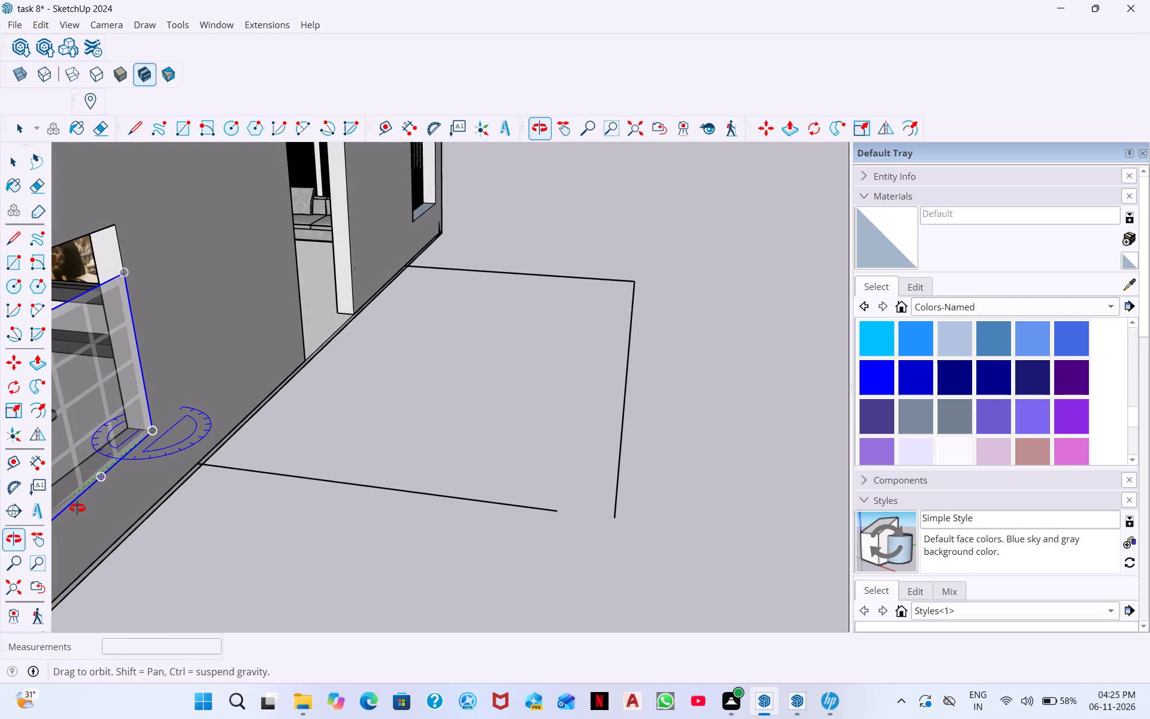
{"action": "middle_click_drag", "start_coordinate": [77, 508], "coordinate": [197, 438]}
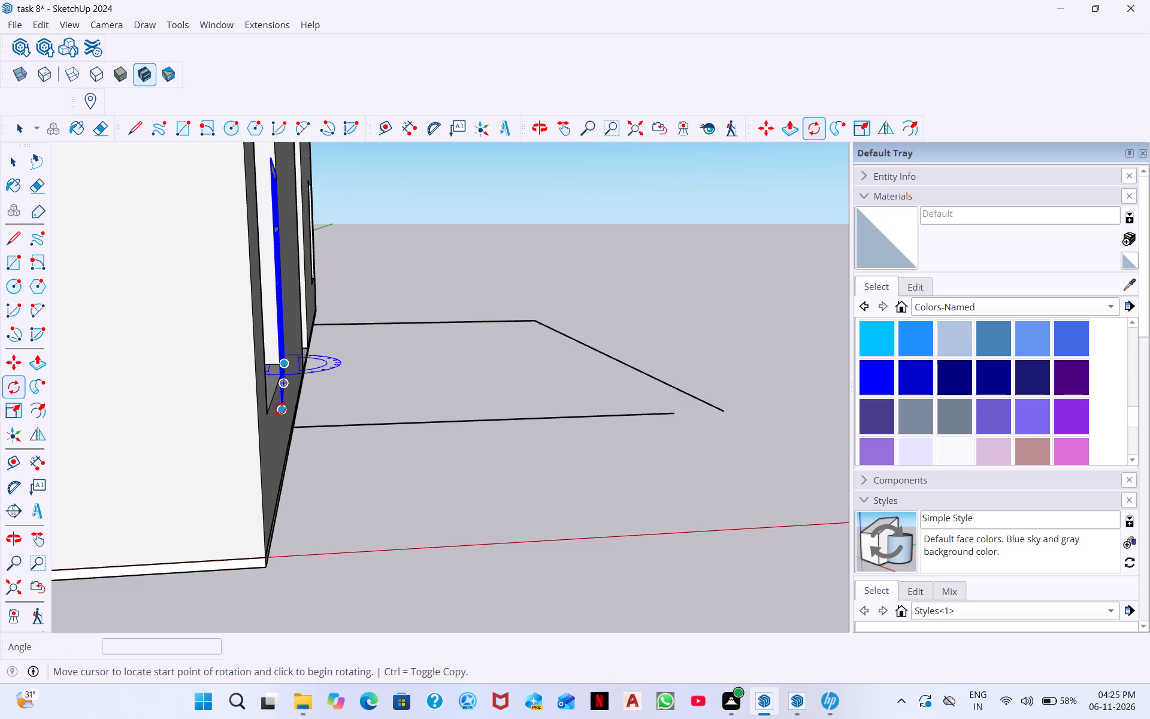
{"action": "left_click", "coordinate": [267, 411]}
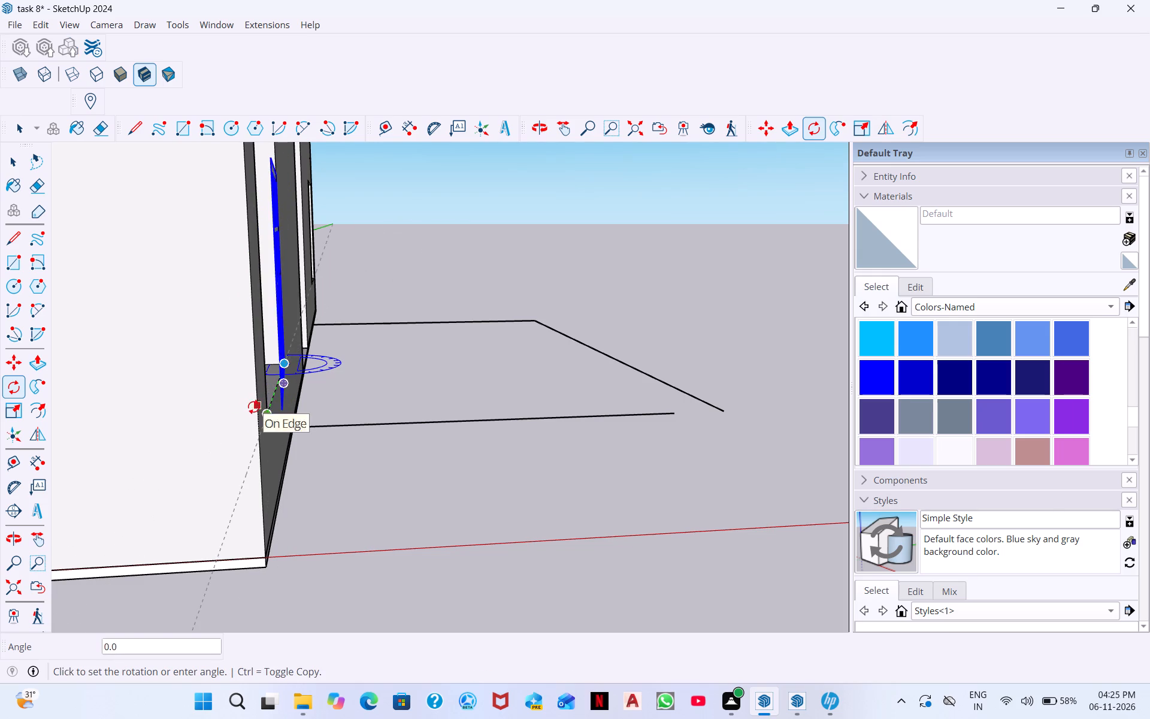
{"action": "scroll", "coordinate": [254, 410], "scroll_direction": "up", "scroll_amount": 10}
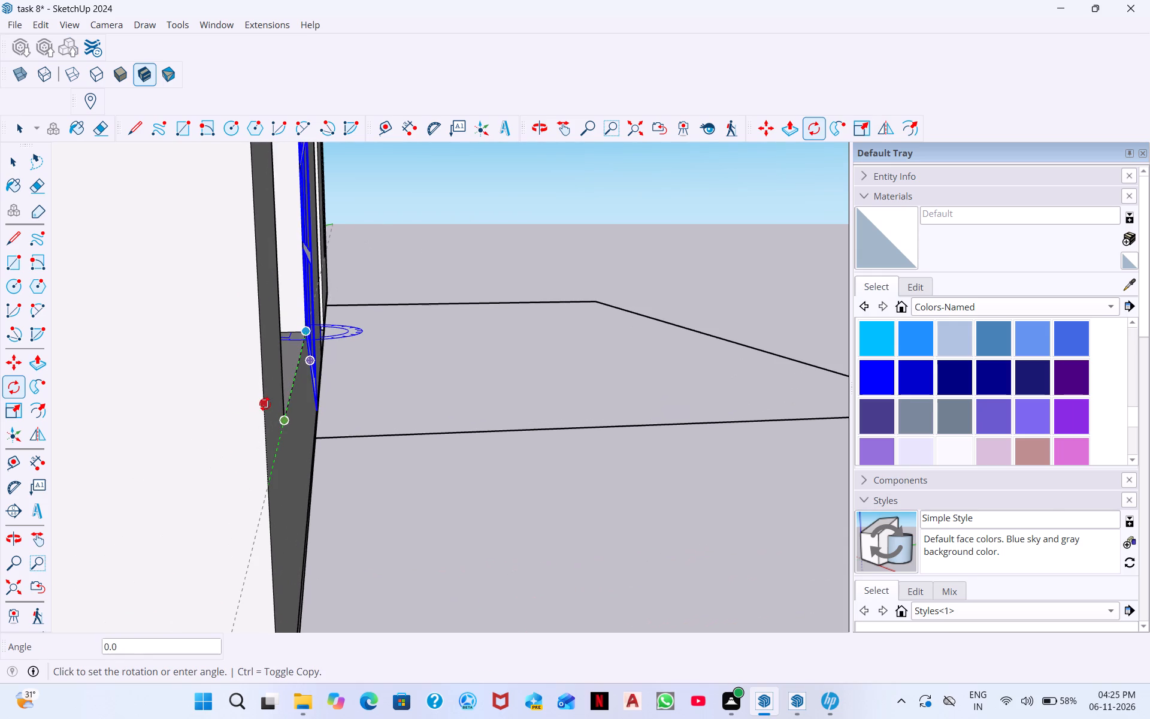
{"action": "scroll", "coordinate": [265, 404], "scroll_direction": "up", "scroll_amount": 9}
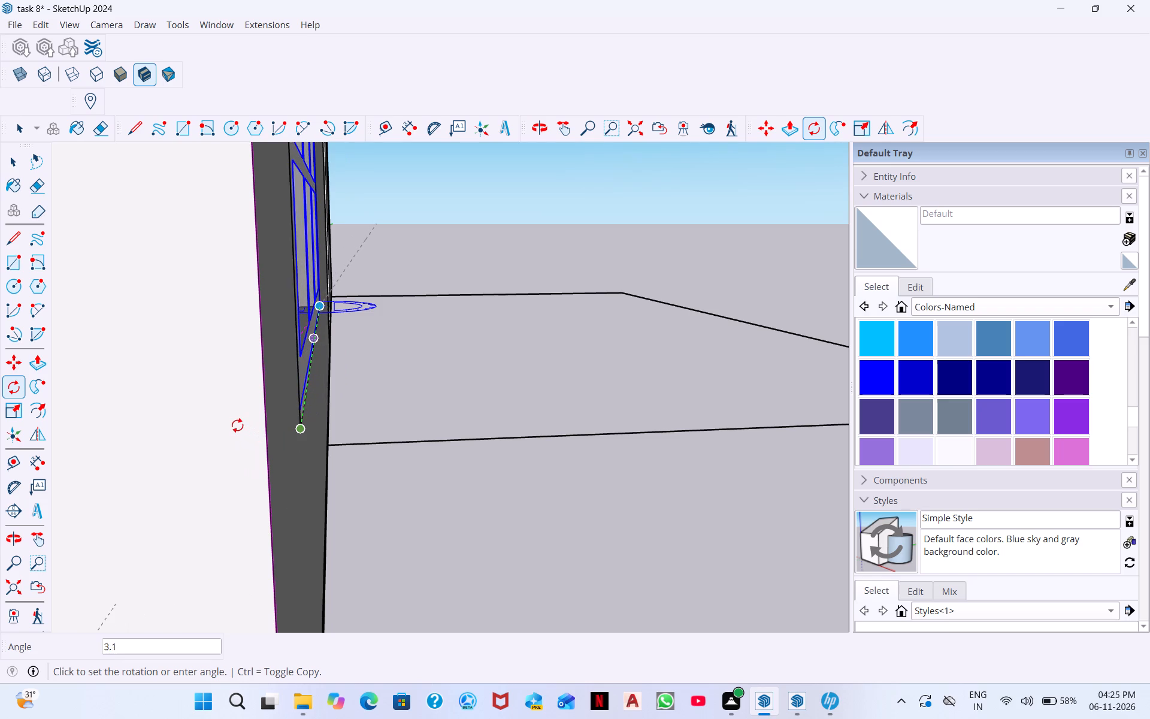
{"action": "left_click", "coordinate": [241, 425]}
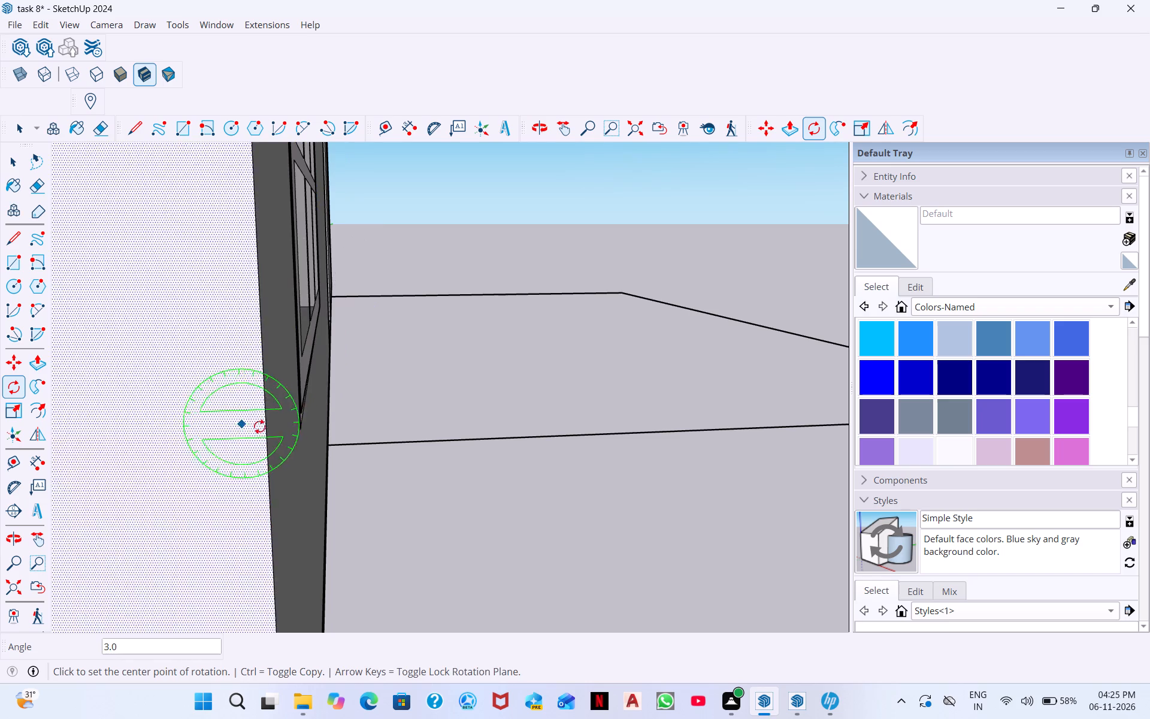
{"action": "scroll", "coordinate": [386, 394], "scroll_direction": "down", "scroll_amount": 6}
{"action": "key", "text": "space"}
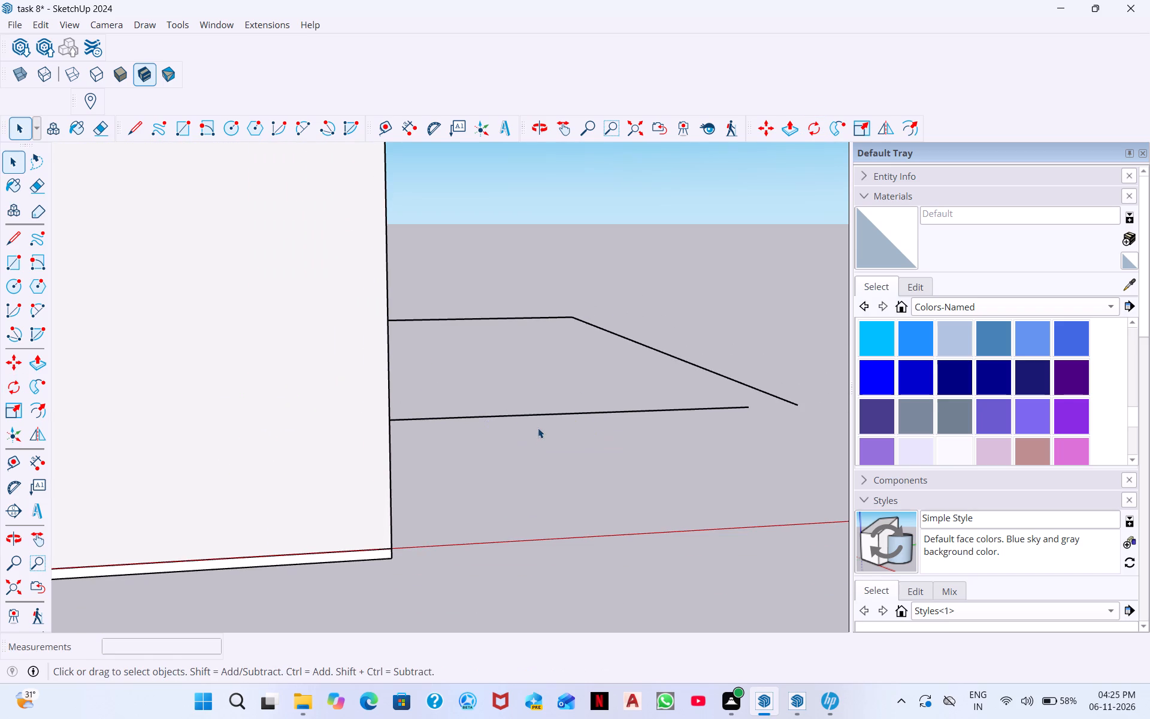
Examine the front wall from outside and above, including the living-room window opening beside the sofa.
{"action": "middle_click_drag", "start_coordinate": [595, 445], "coordinate": [195, 448]}
{"action": "scroll", "coordinate": [173, 407], "scroll_direction": "down", "scroll_amount": 7}
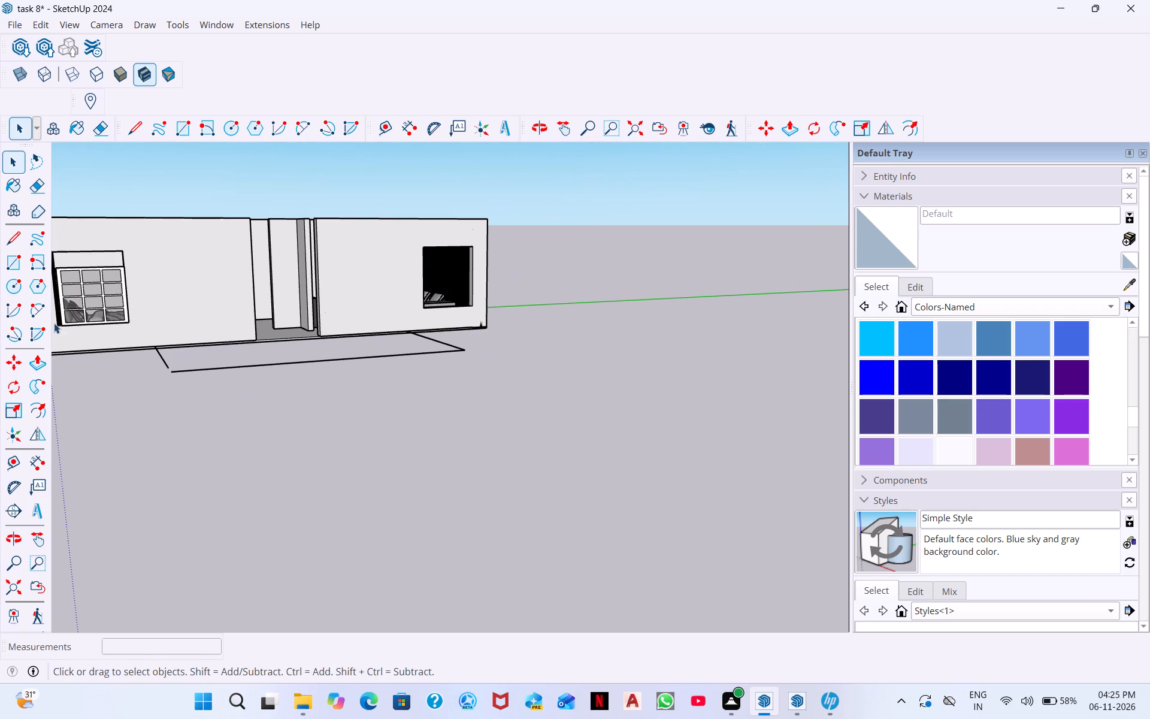
{"action": "middle_click_drag", "start_coordinate": [268, 294], "coordinate": [382, 518]}
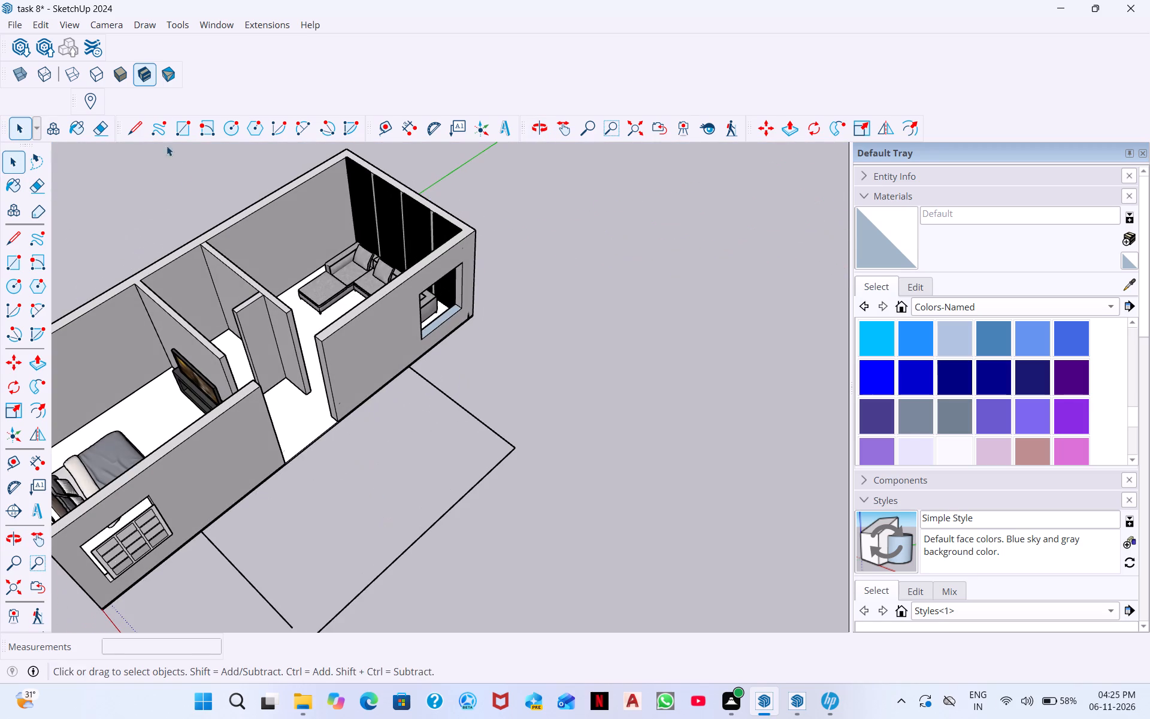
{"action": "middle_click_drag", "start_coordinate": [479, 291], "coordinate": [644, 354]}
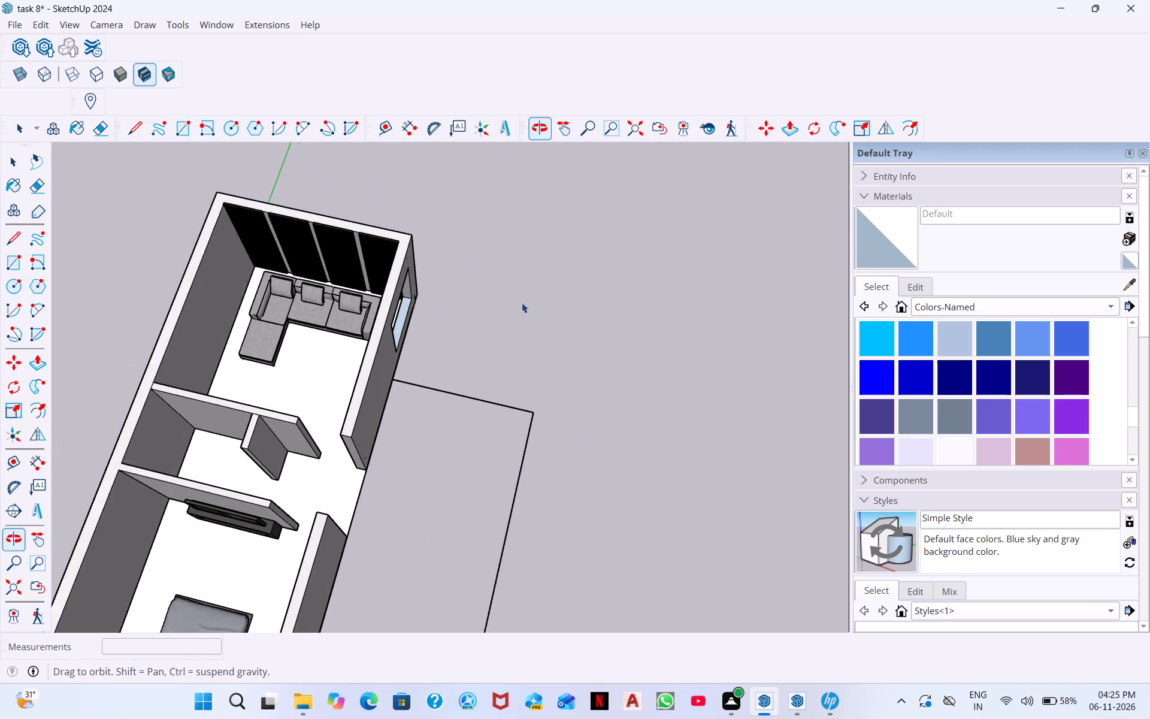
{"action": "scroll", "coordinate": [321, 328], "scroll_direction": "down", "scroll_amount": 1}
{"action": "scroll", "coordinate": [323, 312], "scroll_direction": "up", "scroll_amount": 16}
{"action": "middle_click_drag", "start_coordinate": [374, 339], "coordinate": [383, 135]}
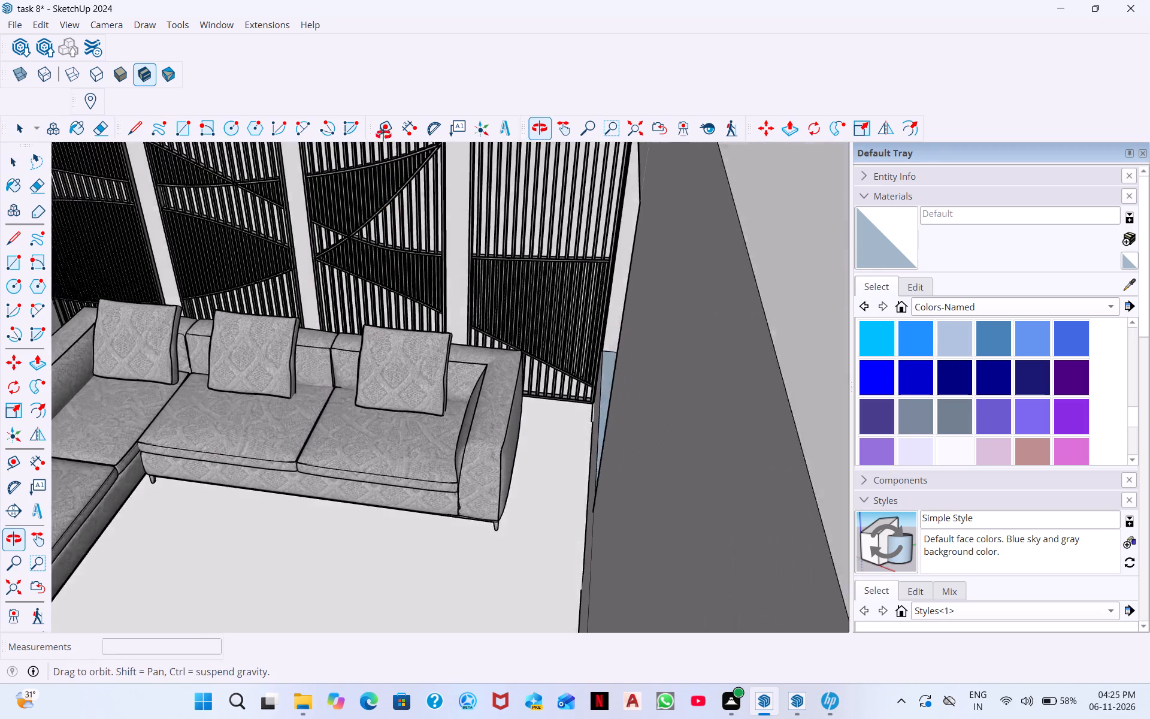
{"action": "middle_click_drag", "start_coordinate": [383, 135], "coordinate": [383, 110]}
{"action": "middle_click_drag", "start_coordinate": [386, 356], "coordinate": [401, 221]}
{"action": "scroll", "coordinate": [399, 336], "scroll_direction": "up", "scroll_amount": 2}
{"action": "scroll", "coordinate": [399, 325], "scroll_direction": "down", "scroll_amount": 3}
{"action": "scroll", "coordinate": [397, 374], "scroll_direction": "down", "scroll_amount": 3}
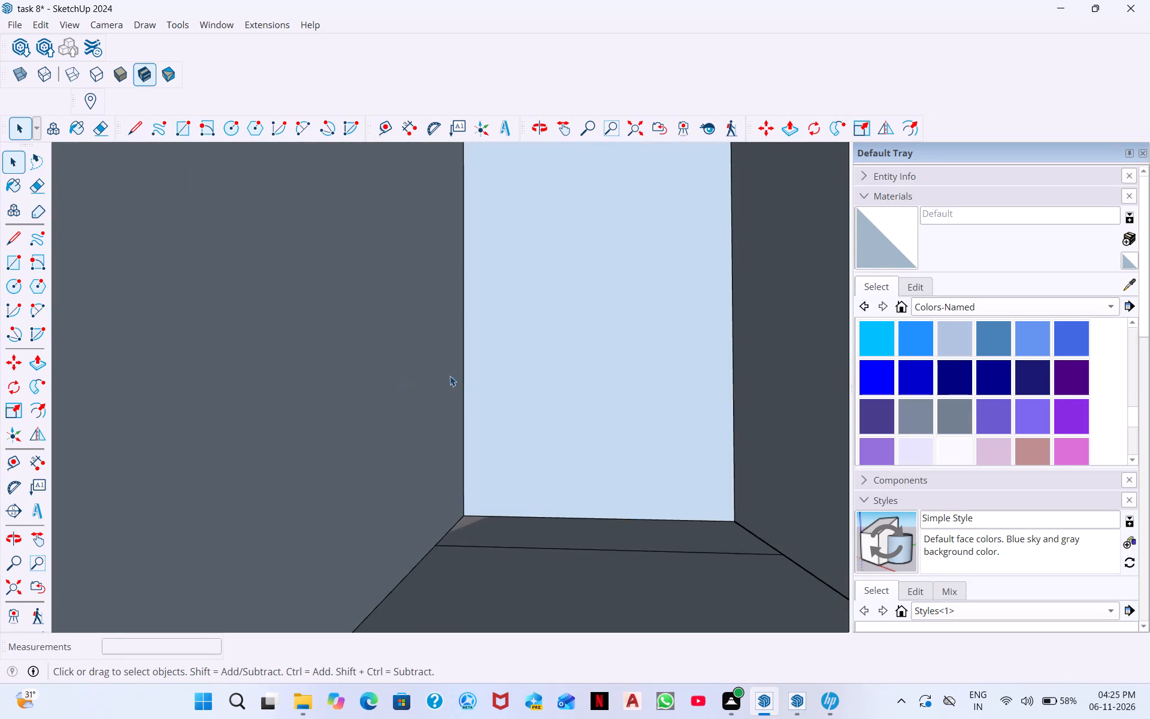
{"action": "scroll", "coordinate": [468, 379], "scroll_direction": "down", "scroll_amount": 20}
{"action": "scroll", "coordinate": [468, 379], "scroll_direction": "down", "scroll_amount": 12}
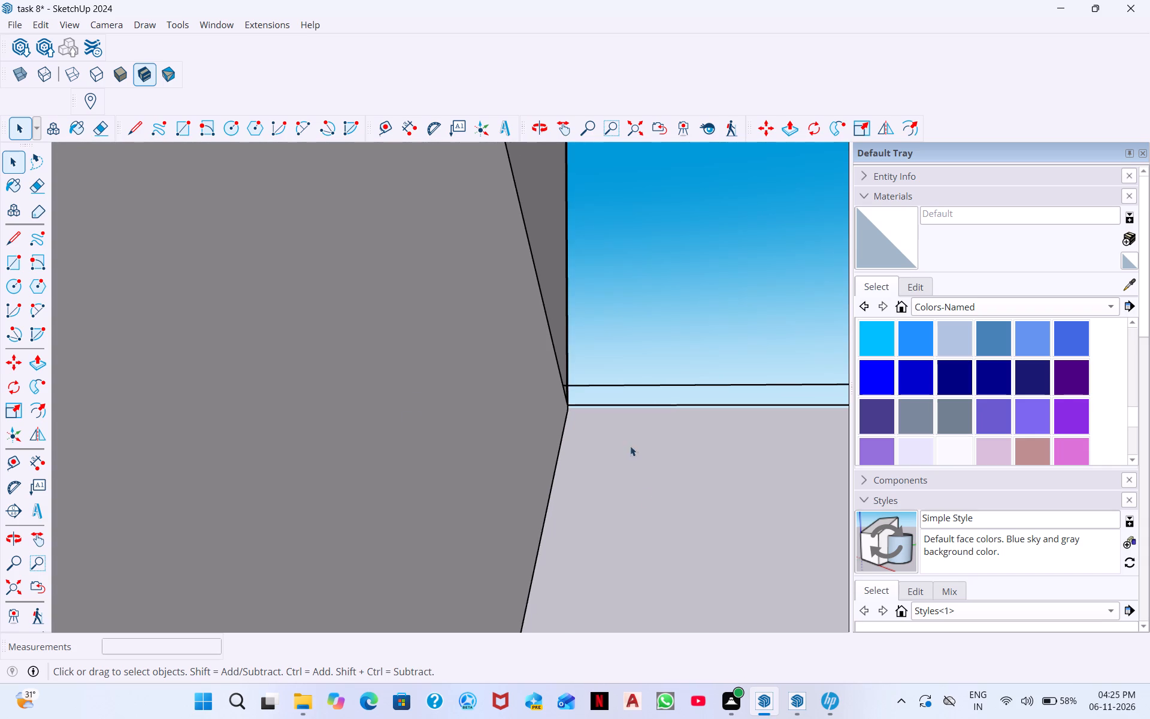
{"action": "left_click", "coordinate": [682, 533]}
{"action": "scroll", "coordinate": [652, 382], "scroll_direction": "down", "scroll_amount": 1}
{"action": "middle_click_drag", "start_coordinate": [652, 382], "coordinate": [563, 718]}
{"action": "scroll", "coordinate": [567, 702], "scroll_direction": "down", "scroll_amount": 1}
{"action": "scroll", "coordinate": [509, 460], "scroll_direction": "up", "scroll_amount": 1}
{"action": "scroll", "coordinate": [498, 446], "scroll_direction": "down", "scroll_amount": 4}
{"action": "key", "text": "Escape"}
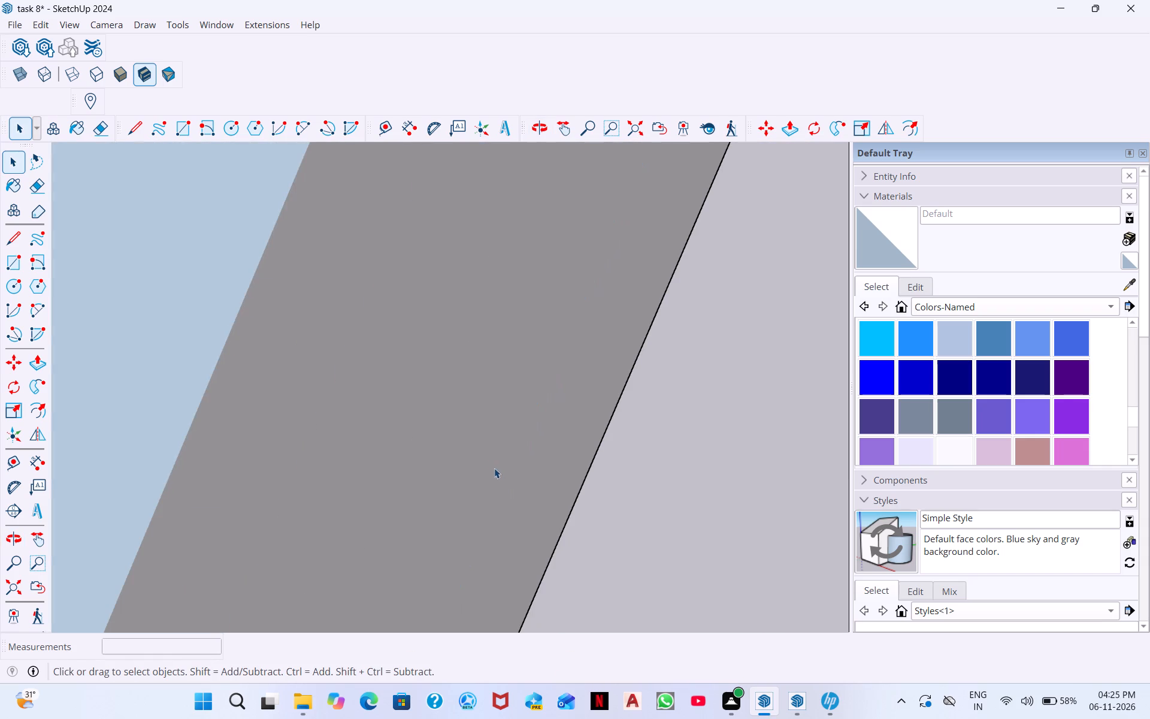
{"action": "key", "text": "space"}
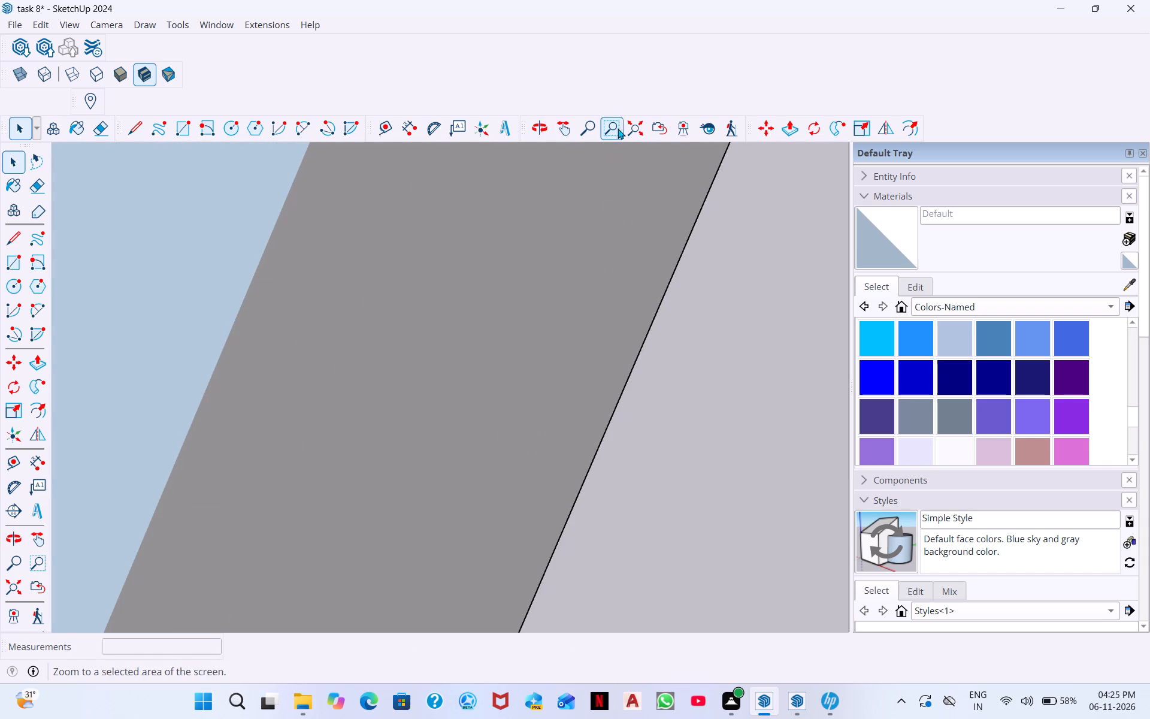
Fit the whole house in view and examine both front window openings, selecting the living-room sofa seen through its opening.
{"action": "left_click", "coordinate": [640, 122]}
{"action": "middle_click_drag", "start_coordinate": [593, 540], "coordinate": [434, 472]}
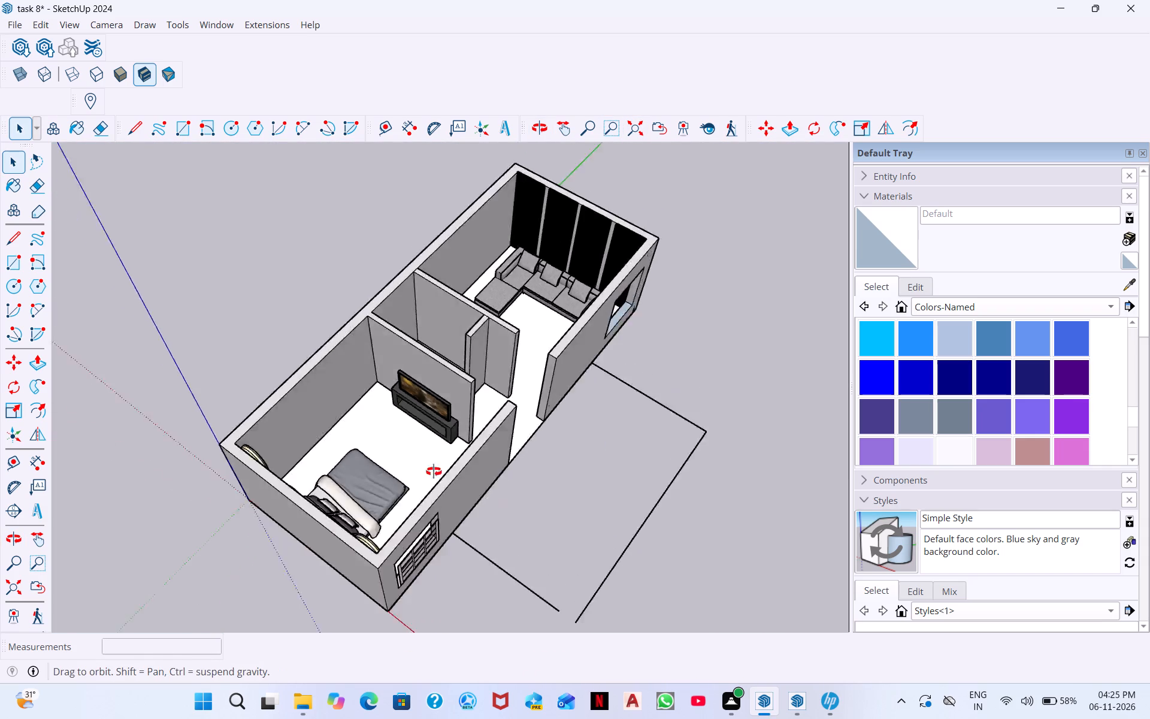
{"action": "middle_click_drag", "start_coordinate": [434, 472], "coordinate": [113, 336]}
{"action": "scroll", "coordinate": [395, 243], "scroll_direction": "up", "scroll_amount": 2}
{"action": "middle_click_drag", "start_coordinate": [480, 427], "coordinate": [483, 419]}
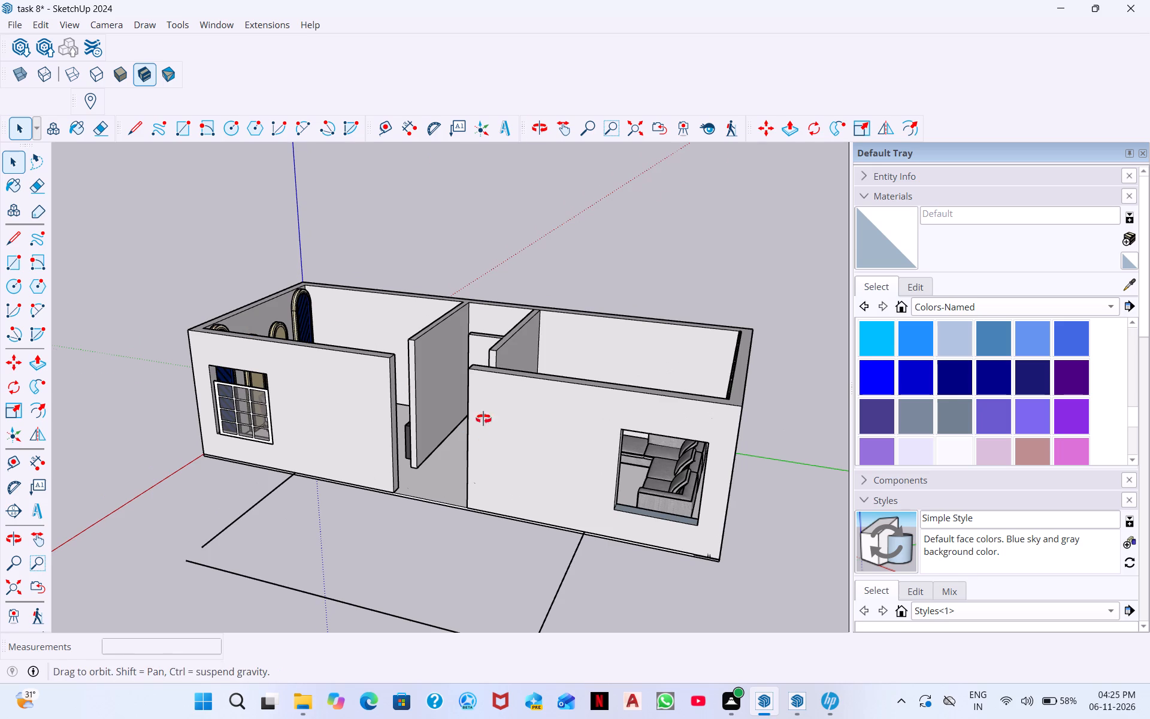
{"action": "middle_click_drag", "start_coordinate": [483, 419], "coordinate": [501, 348]}
{"action": "middle_click_drag", "start_coordinate": [681, 467], "coordinate": [671, 709]}
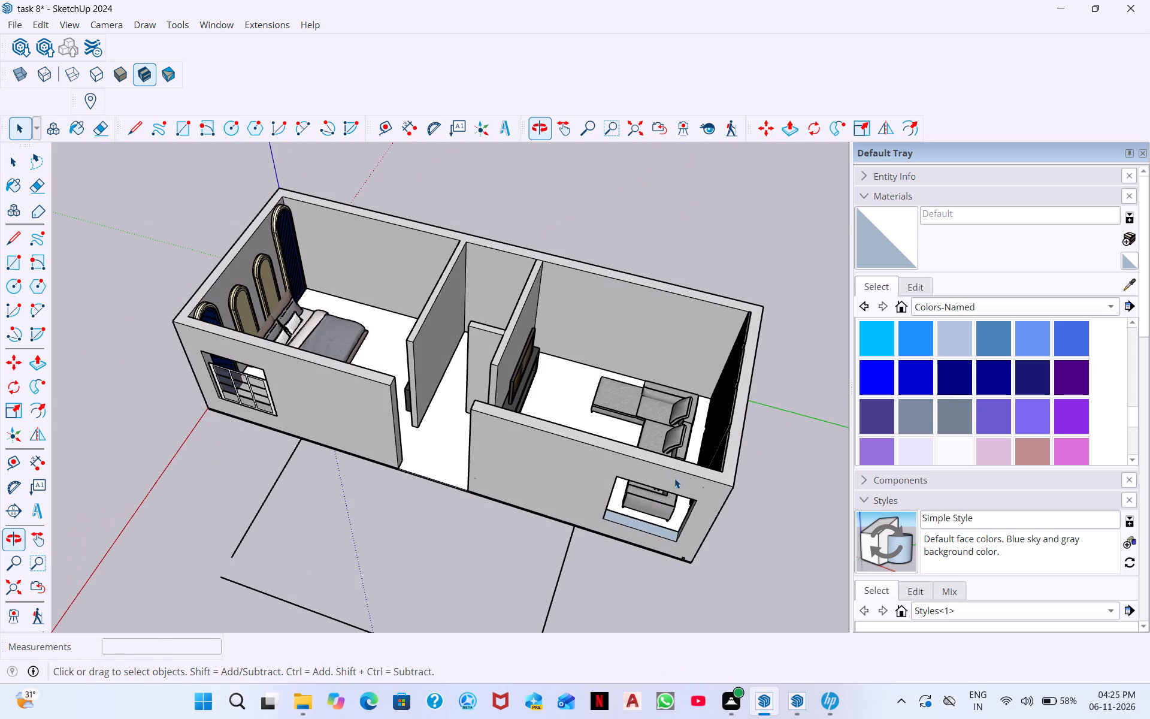
{"action": "left_click", "coordinate": [667, 427]}
{"action": "middle_click_drag", "start_coordinate": [677, 422], "coordinate": [728, 385]}
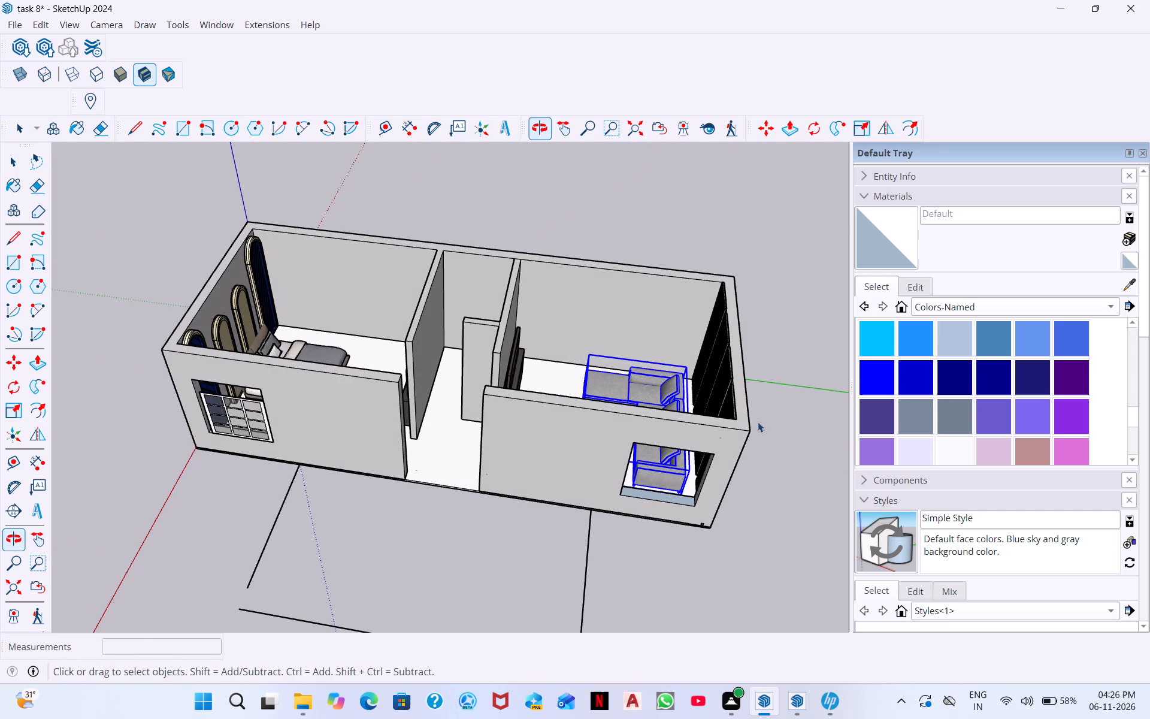
Apply the LightSlateGray colour to the living-room sofa.
{"action": "left_click", "coordinate": [921, 407]}
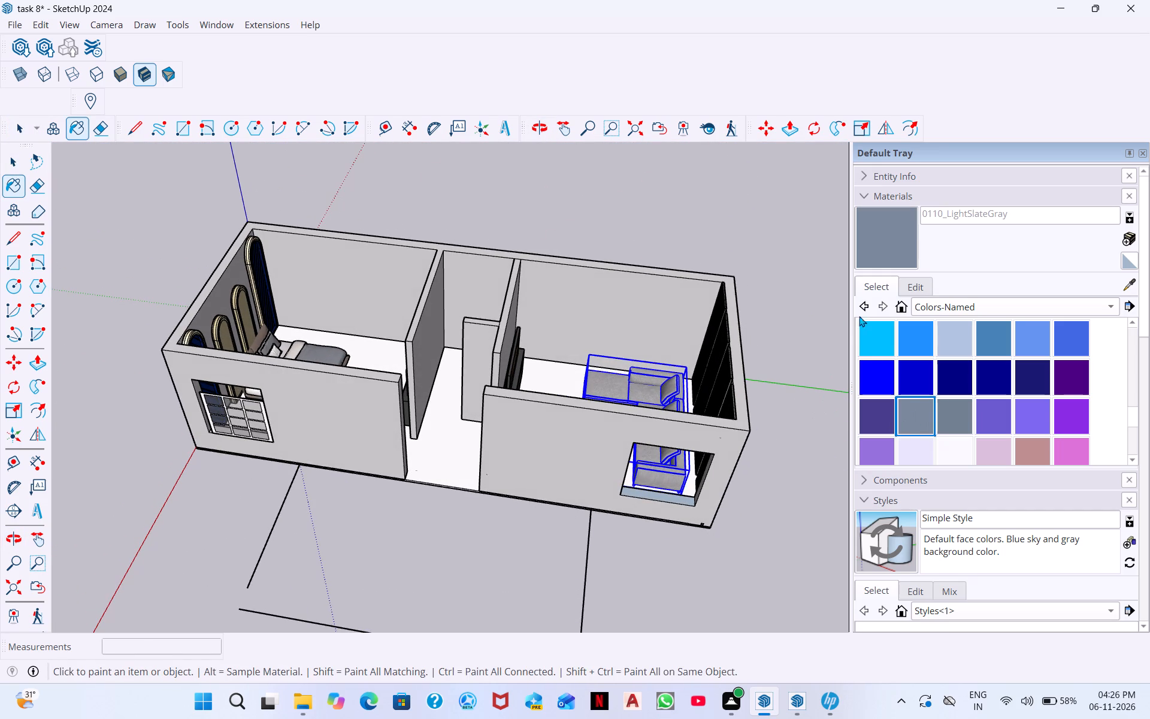
{"action": "left_click", "coordinate": [664, 400]}
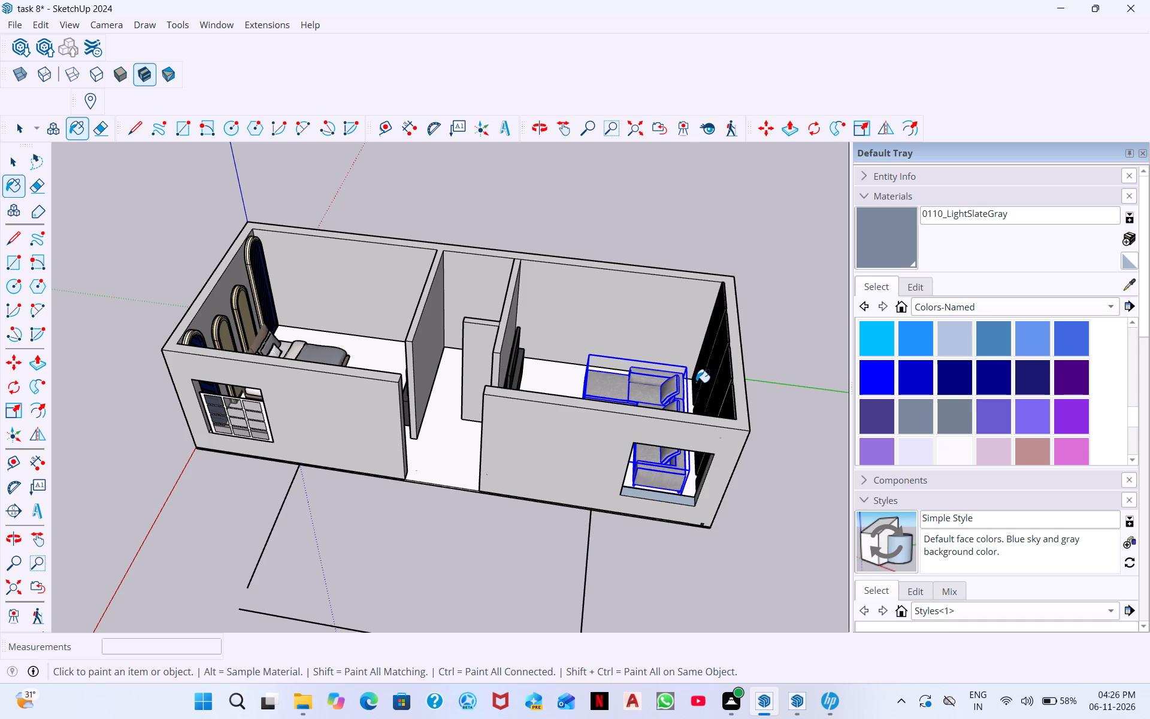
{"action": "key", "text": "Escape"}
{"action": "key", "text": "space"}
Move the twelve-pane window out of the bedroom opening to open ground beyond the living-room end of the house, about 50' 5" away.
{"action": "scroll", "coordinate": [282, 439], "scroll_direction": "up", "scroll_amount": 6}
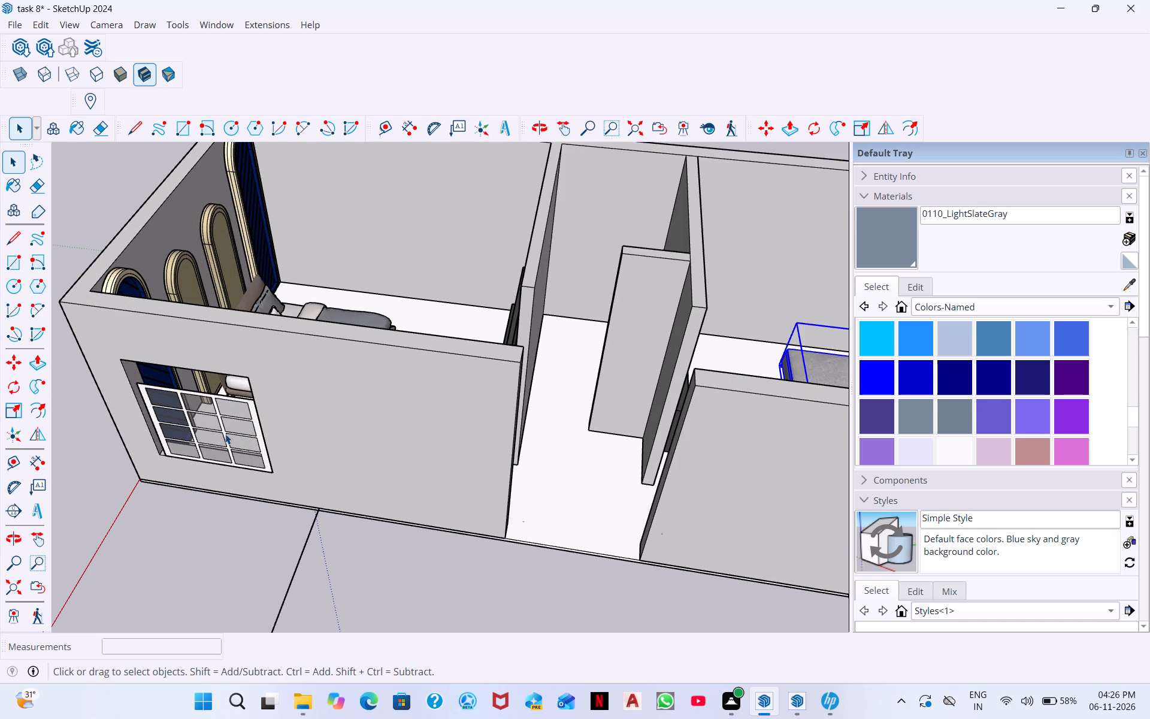
{"action": "left_click", "coordinate": [225, 434]}
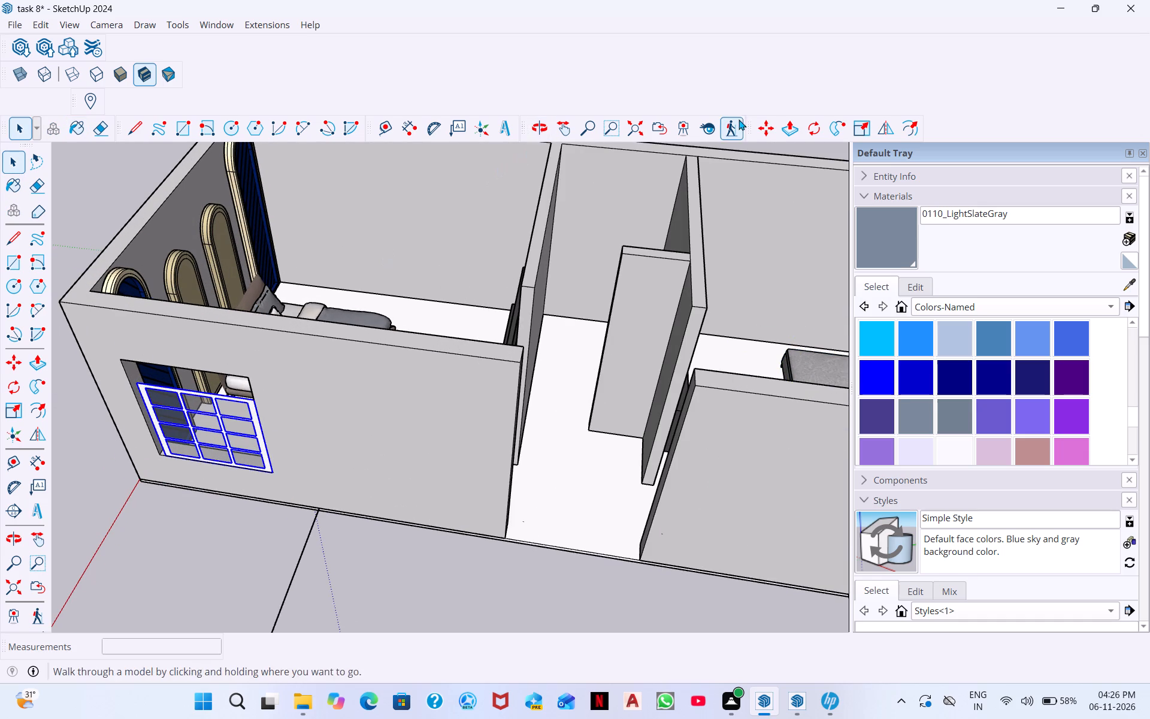
{"action": "left_click", "coordinate": [766, 128]}
{"action": "left_click", "coordinate": [267, 468]}
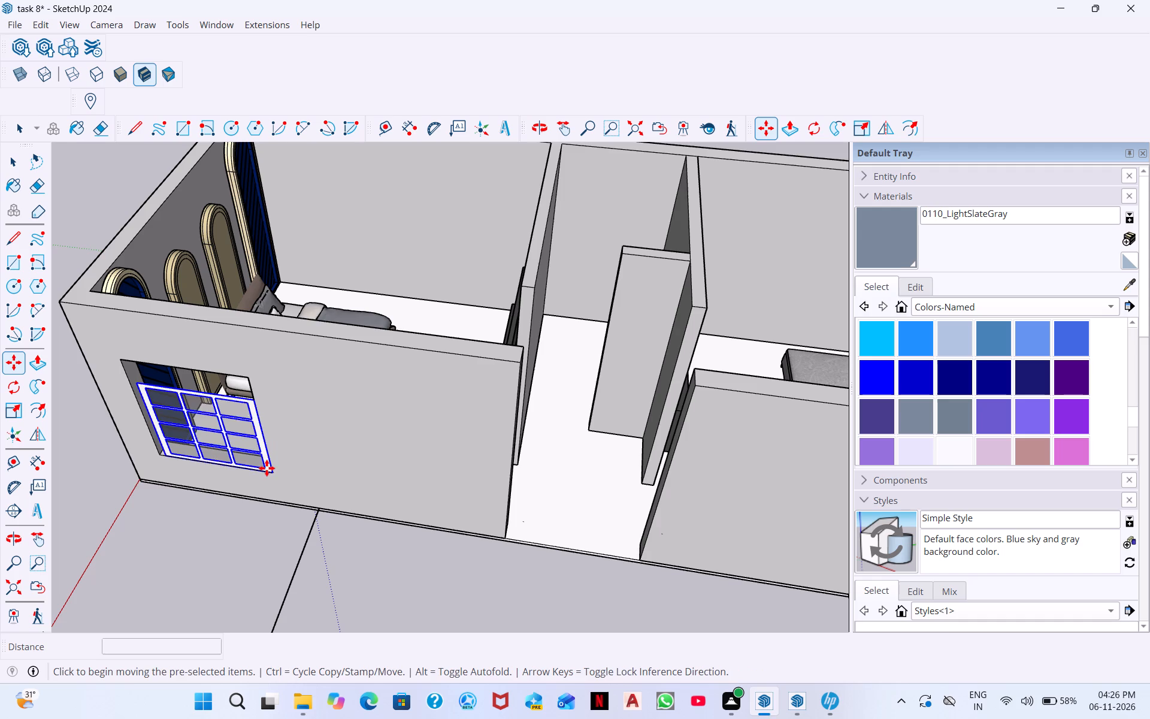
{"action": "middle_click_drag", "start_coordinate": [83, 241], "coordinate": [250, 201]}
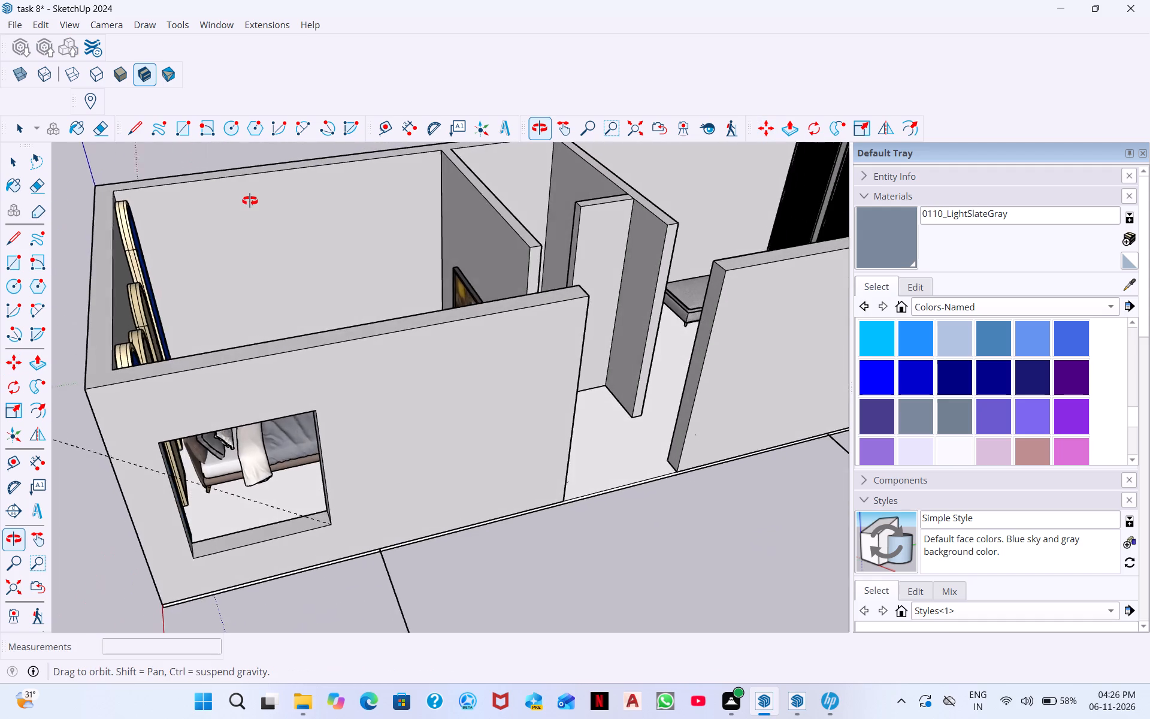
{"action": "middle_click_drag", "start_coordinate": [250, 201], "coordinate": [86, 350]}
{"action": "scroll", "coordinate": [121, 432], "scroll_direction": "down", "scroll_amount": 15}
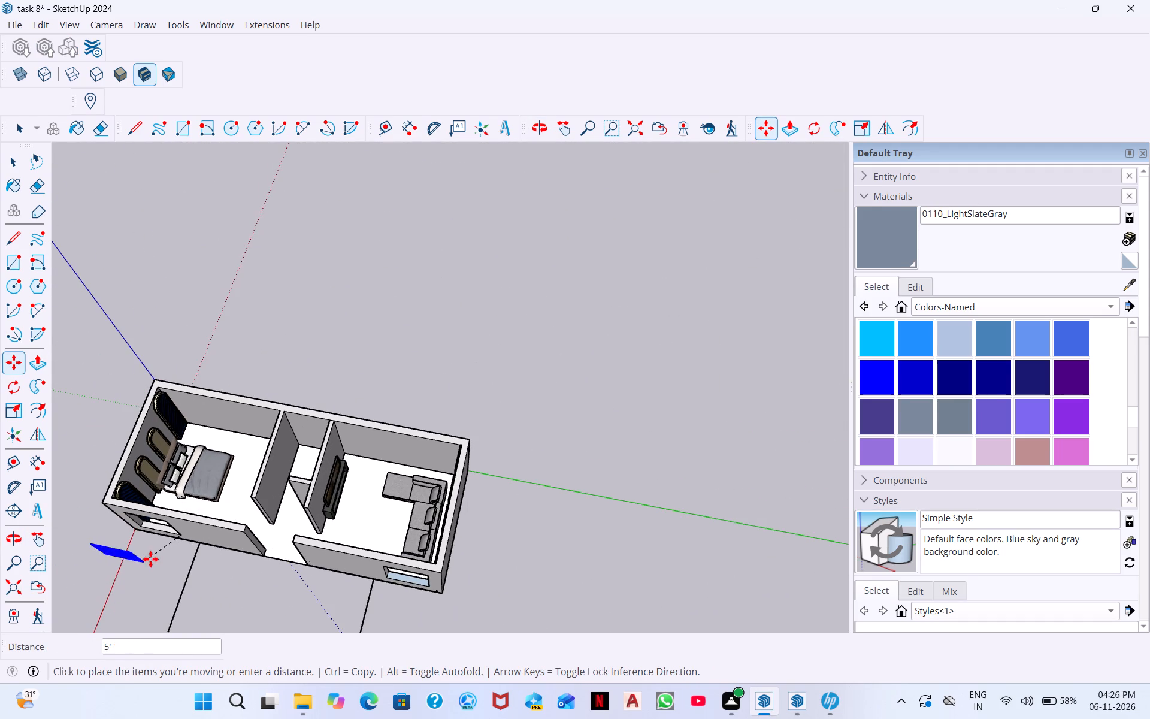
{"action": "middle_click_drag", "start_coordinate": [136, 571], "coordinate": [237, 334]}
{"action": "scroll", "coordinate": [203, 705], "scroll_direction": "down", "scroll_amount": 1}
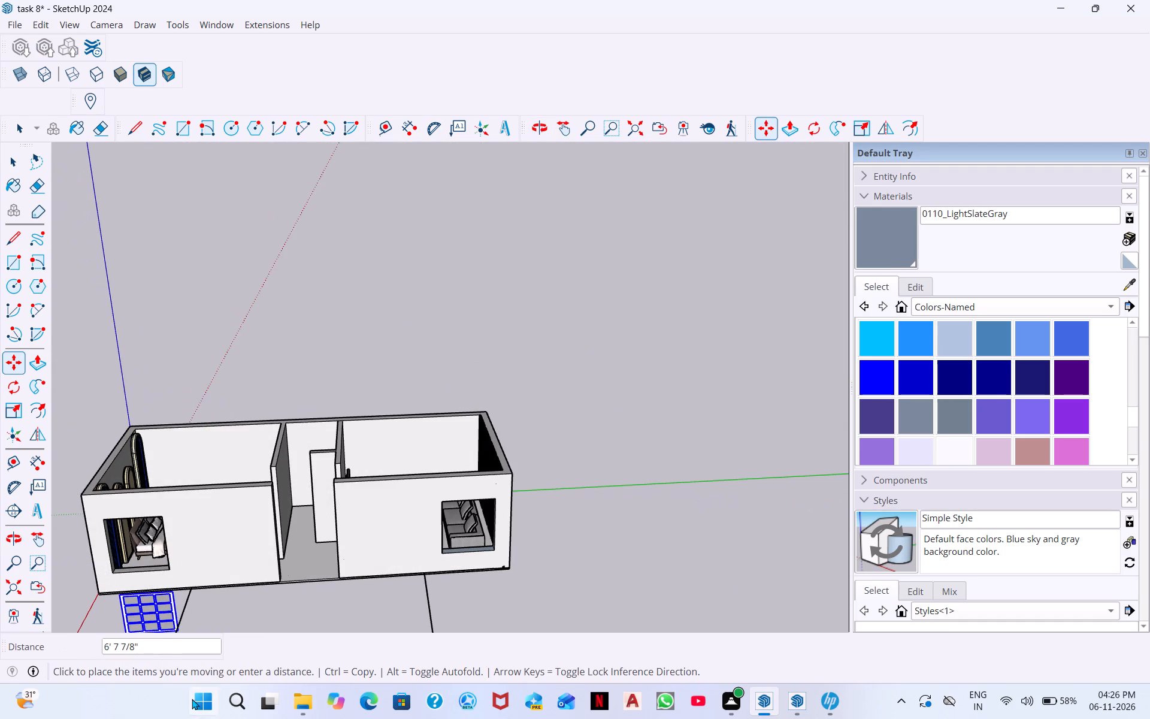
{"action": "scroll", "coordinate": [126, 614], "scroll_direction": "up", "scroll_amount": 1}
{"action": "middle_click_drag", "start_coordinate": [126, 614], "coordinate": [138, 513]}
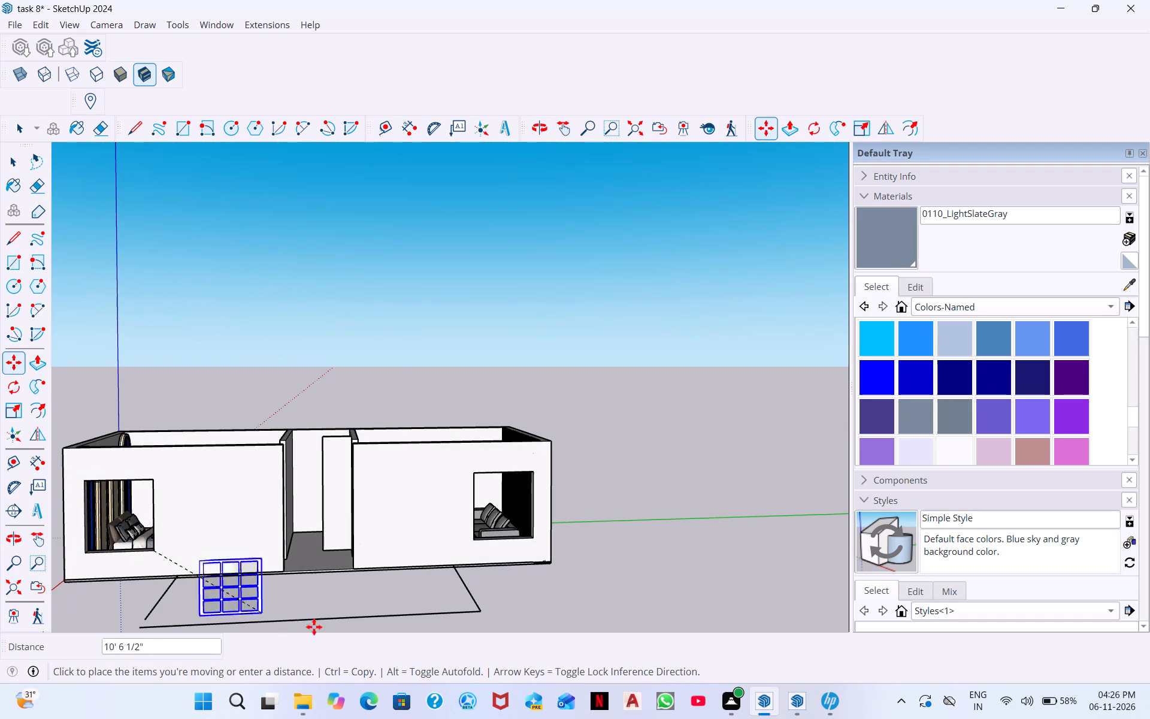
{"action": "left_click", "coordinate": [763, 554]}
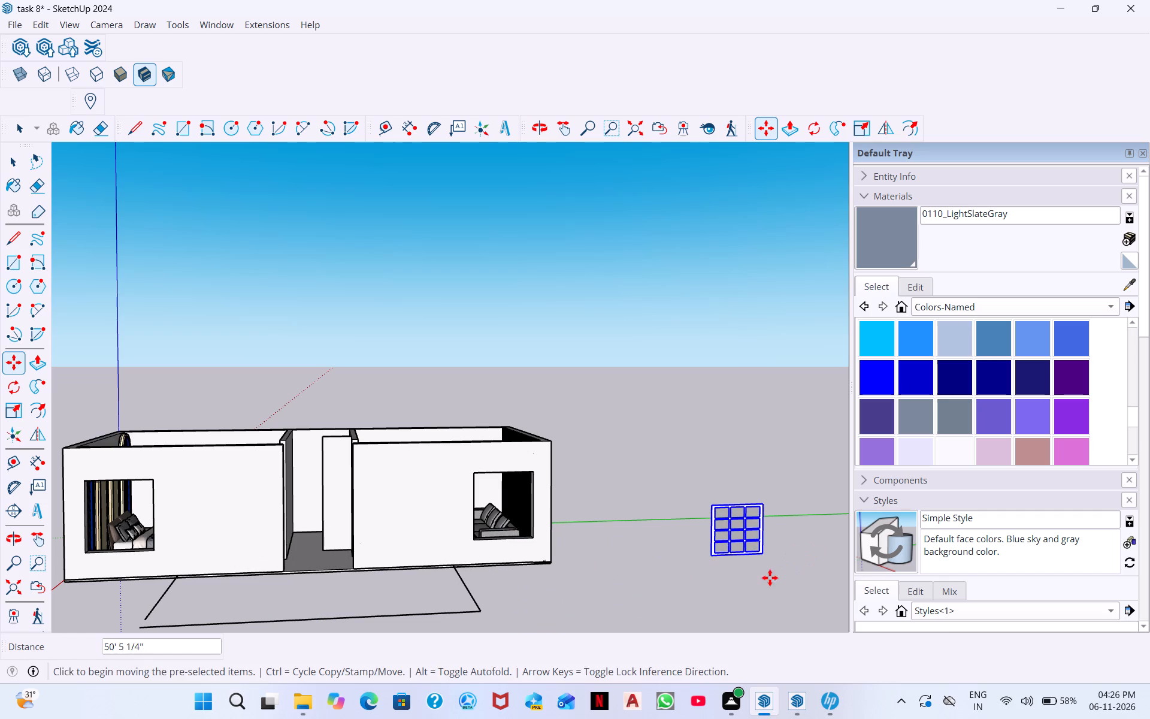
{"action": "key", "text": "space"}
{"action": "key", "text": "Escape"}
Explode the twelve-pane window component standing beside the house.
{"action": "left_click_drag", "start_coordinate": [774, 569], "coordinate": [725, 531]}
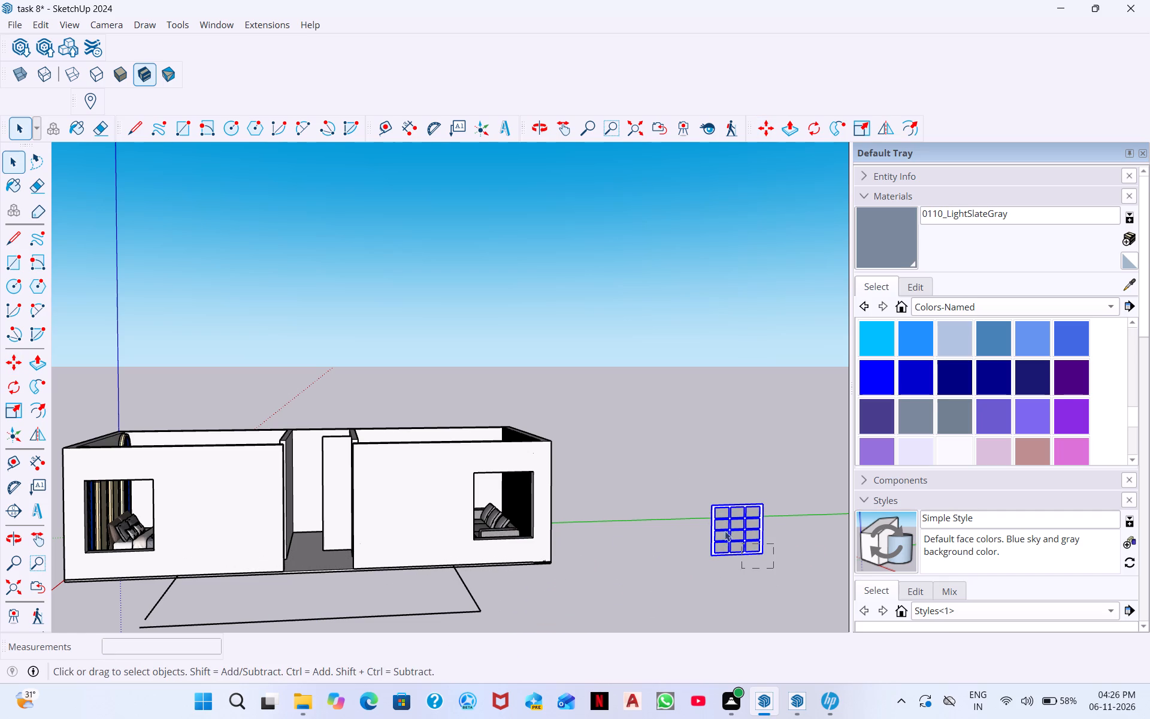
{"action": "left_click_drag", "start_coordinate": [725, 531], "coordinate": [674, 464]}
{"action": "right_click", "coordinate": [267, 184]}
{"action": "left_click_drag", "start_coordinate": [775, 586], "coordinate": [785, 580]}
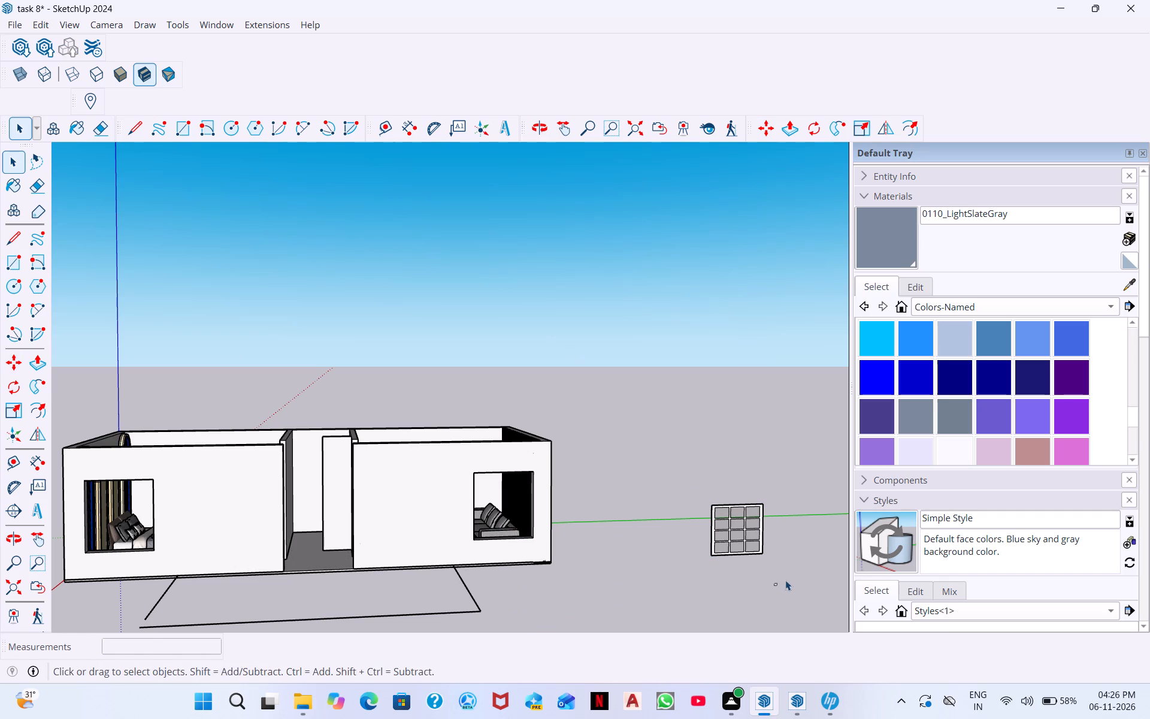
{"action": "left_click_drag", "start_coordinate": [785, 580], "coordinate": [665, 458]}
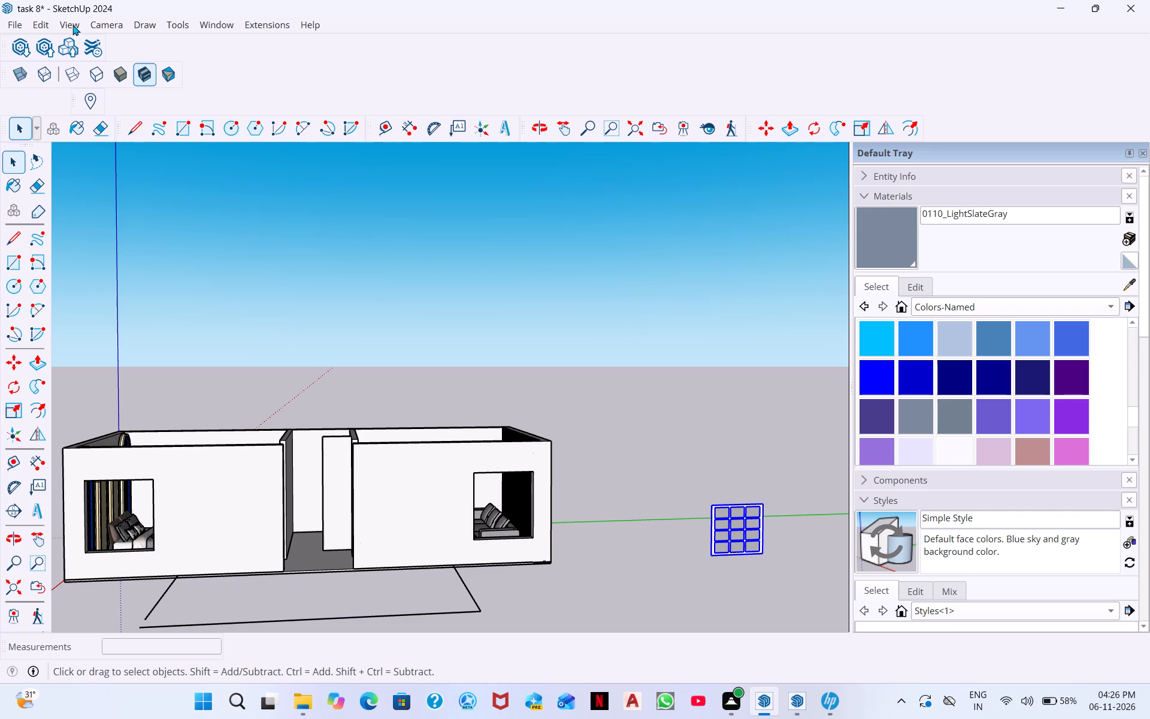
{"action": "left_click", "coordinate": [32, 20]}
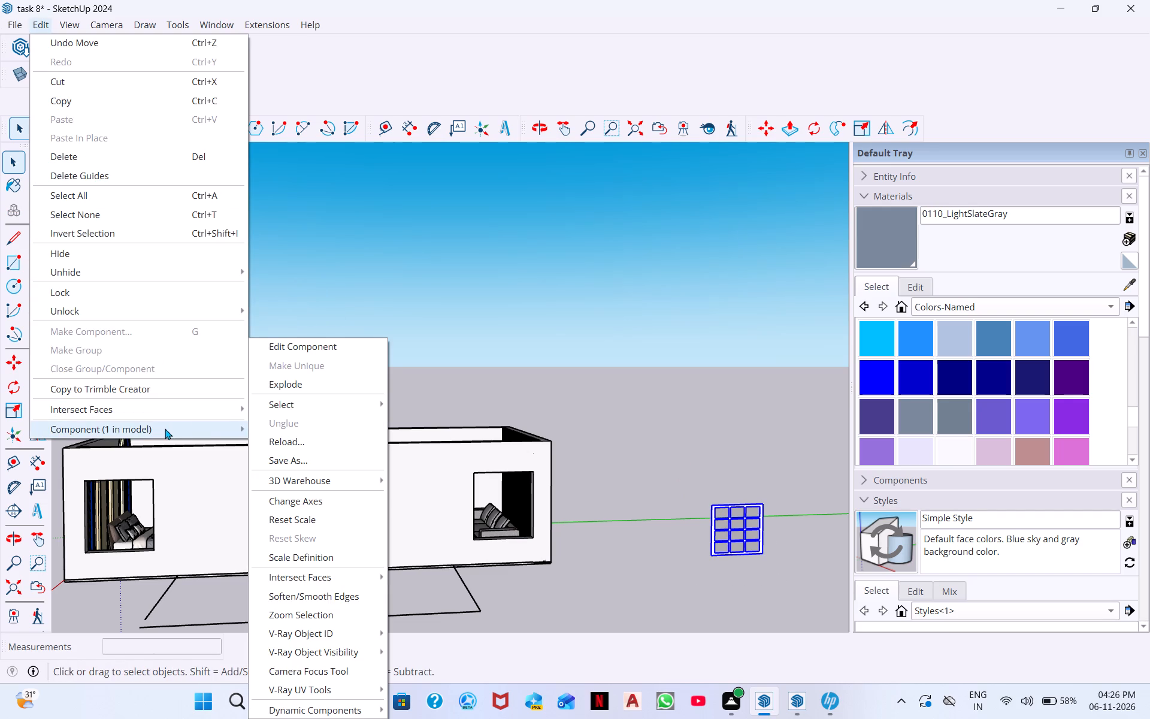
{"action": "left_click", "coordinate": [290, 386]}
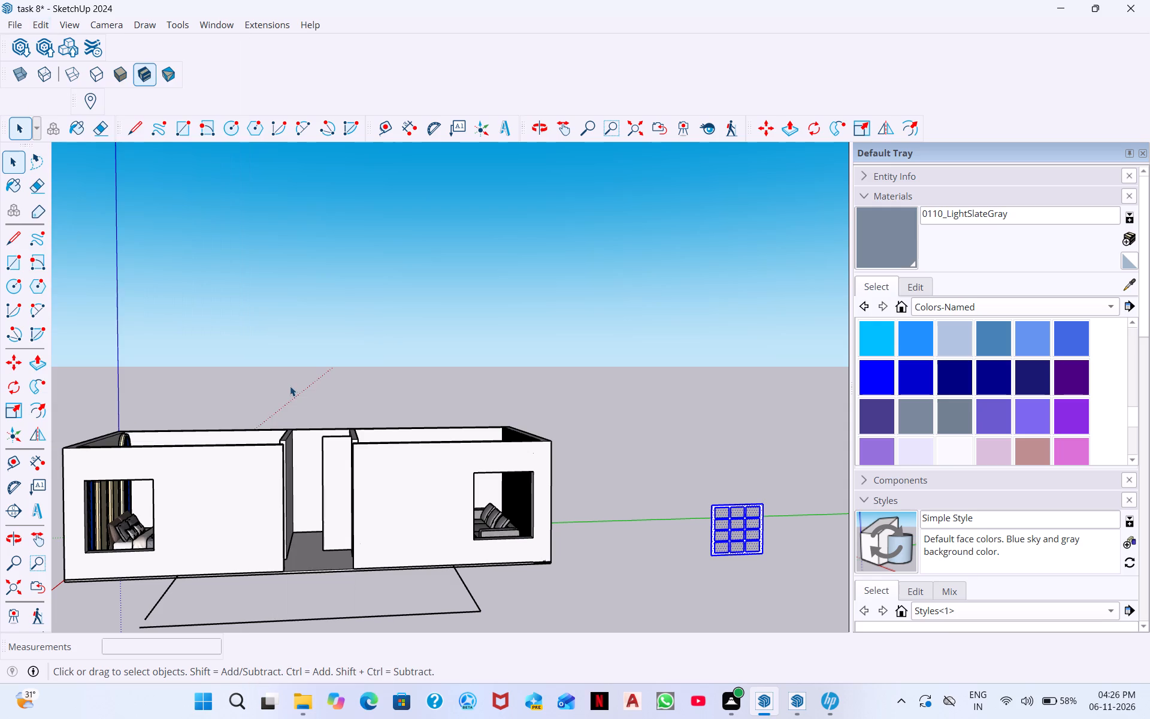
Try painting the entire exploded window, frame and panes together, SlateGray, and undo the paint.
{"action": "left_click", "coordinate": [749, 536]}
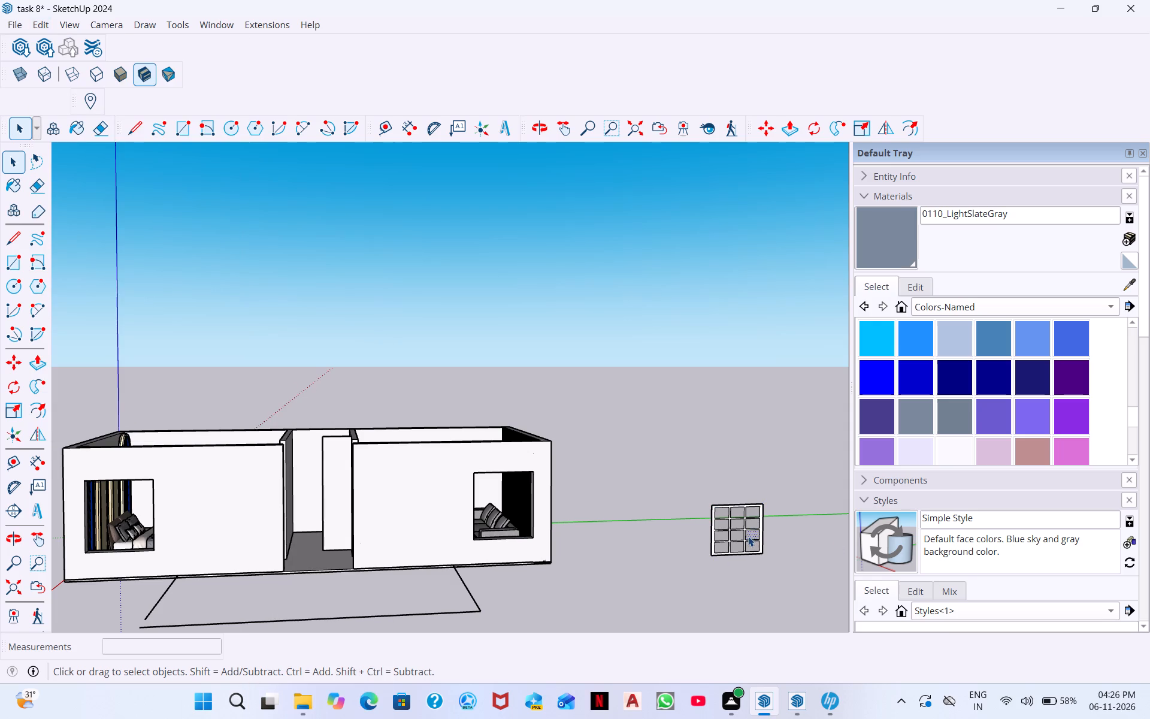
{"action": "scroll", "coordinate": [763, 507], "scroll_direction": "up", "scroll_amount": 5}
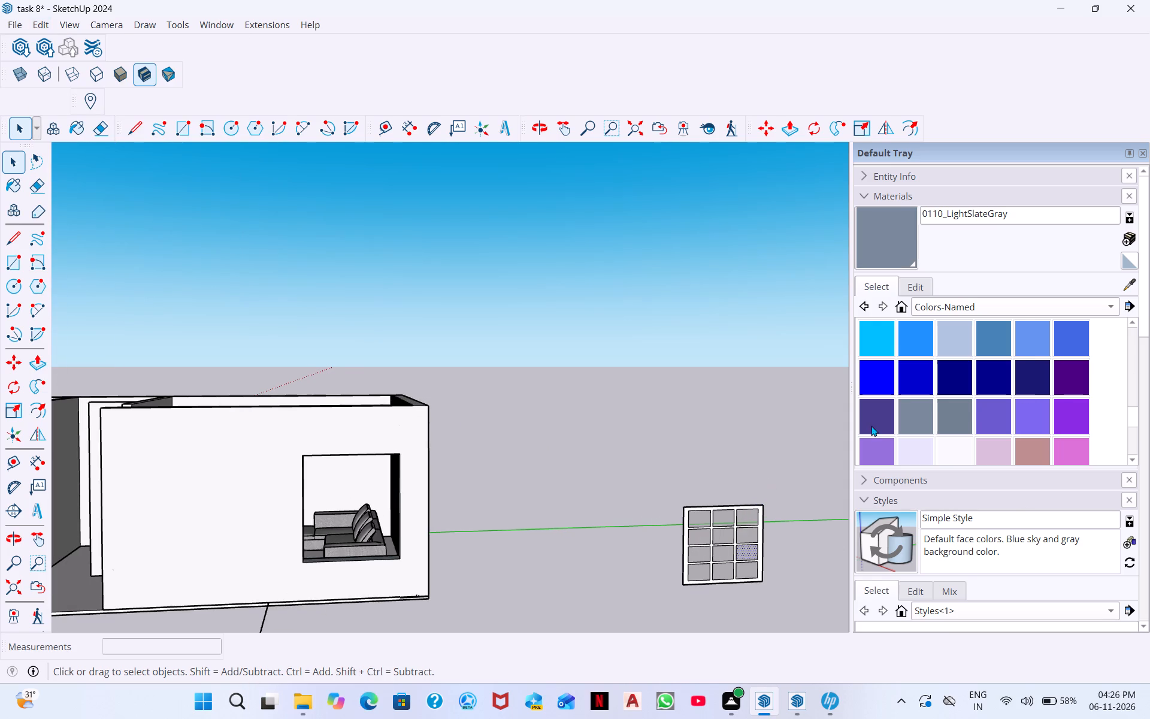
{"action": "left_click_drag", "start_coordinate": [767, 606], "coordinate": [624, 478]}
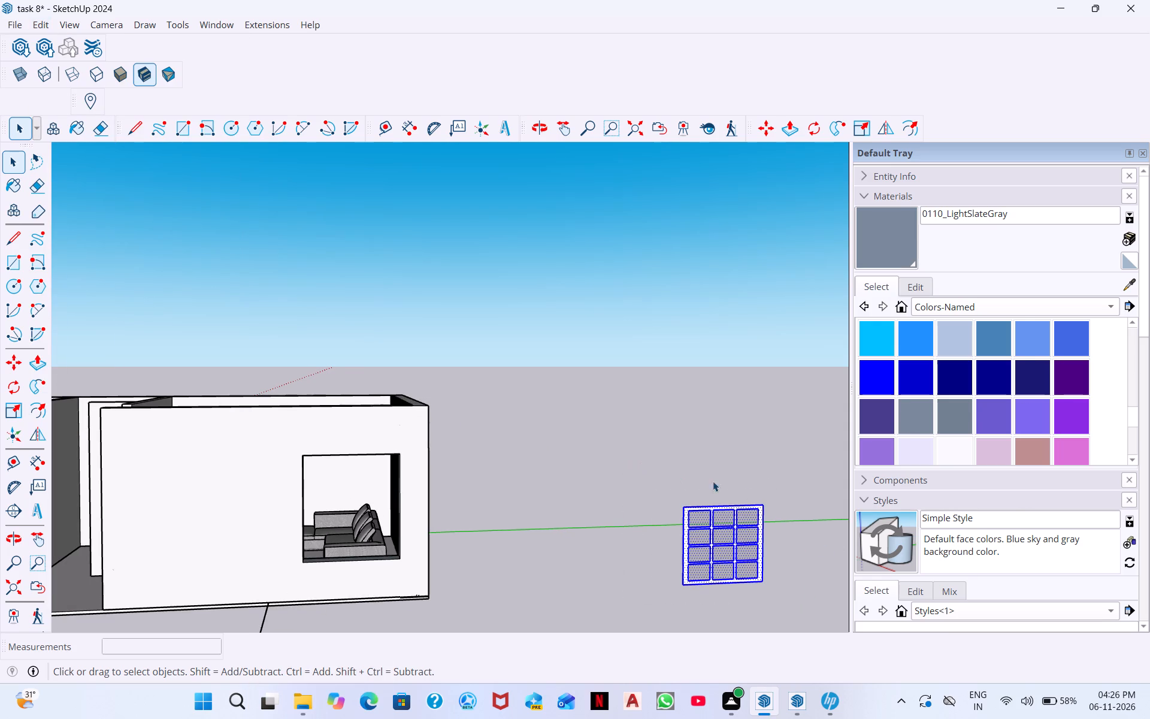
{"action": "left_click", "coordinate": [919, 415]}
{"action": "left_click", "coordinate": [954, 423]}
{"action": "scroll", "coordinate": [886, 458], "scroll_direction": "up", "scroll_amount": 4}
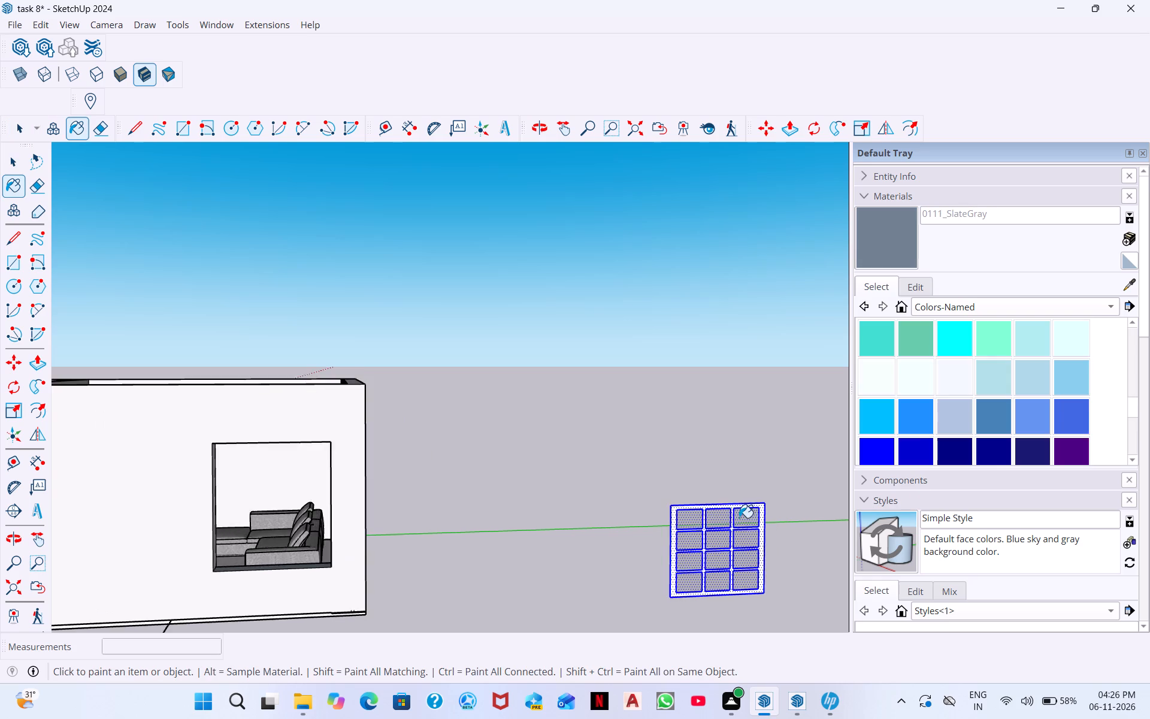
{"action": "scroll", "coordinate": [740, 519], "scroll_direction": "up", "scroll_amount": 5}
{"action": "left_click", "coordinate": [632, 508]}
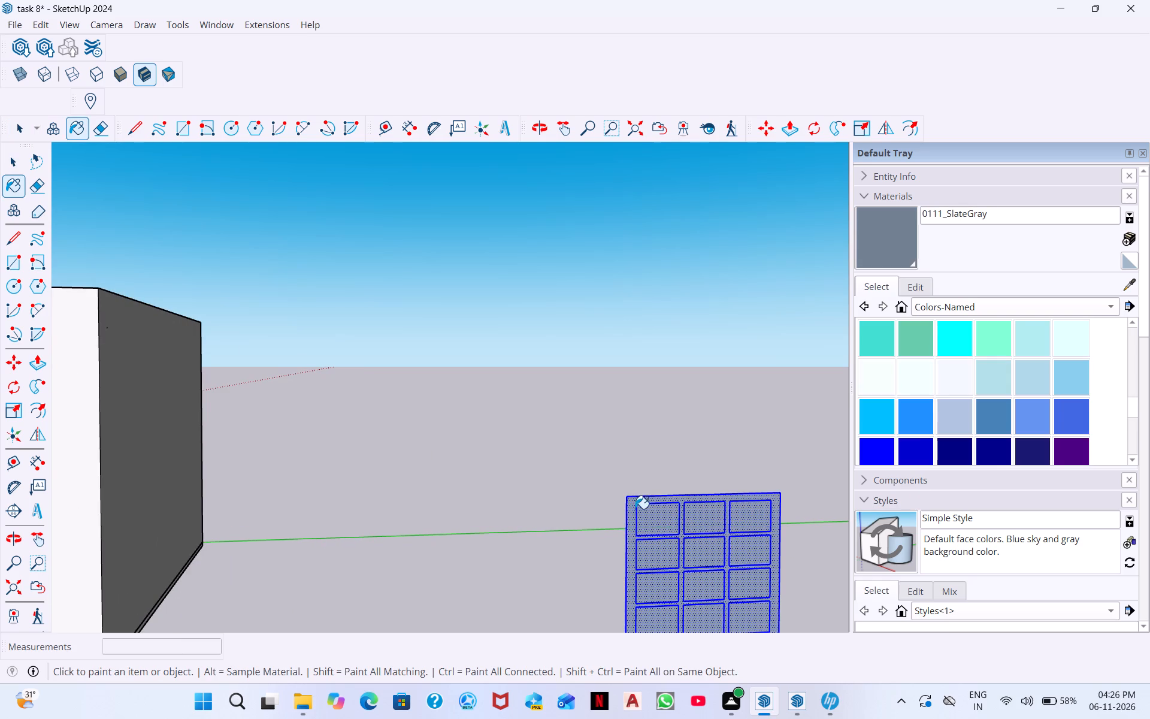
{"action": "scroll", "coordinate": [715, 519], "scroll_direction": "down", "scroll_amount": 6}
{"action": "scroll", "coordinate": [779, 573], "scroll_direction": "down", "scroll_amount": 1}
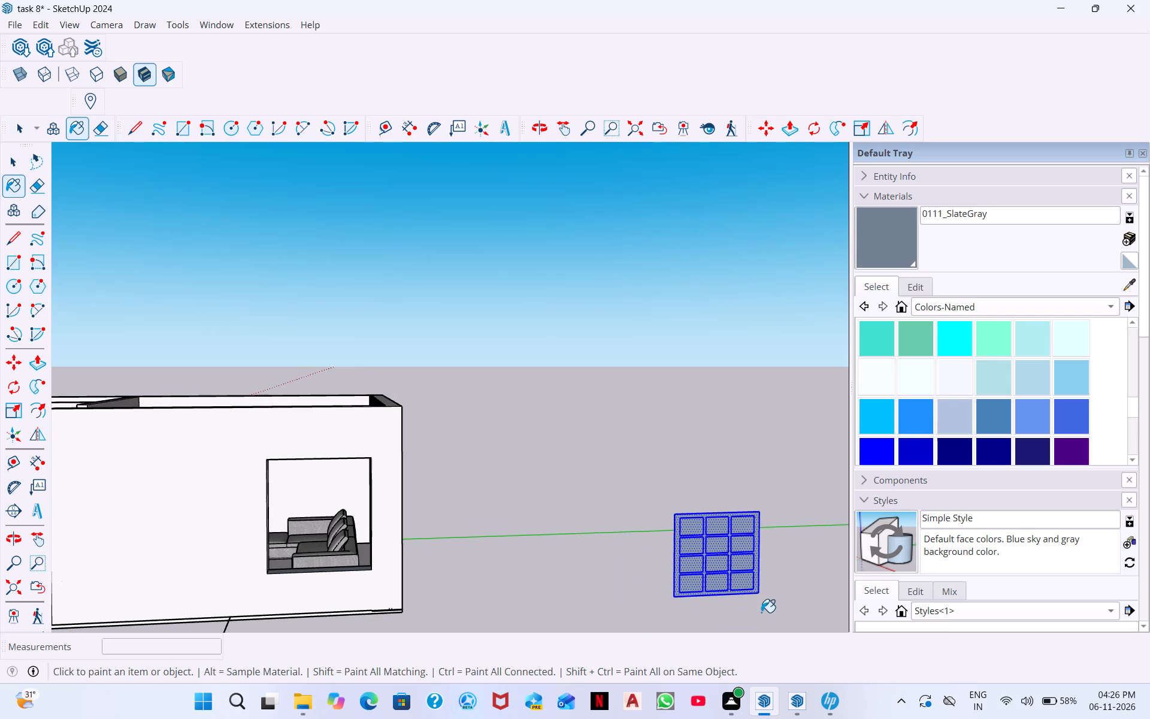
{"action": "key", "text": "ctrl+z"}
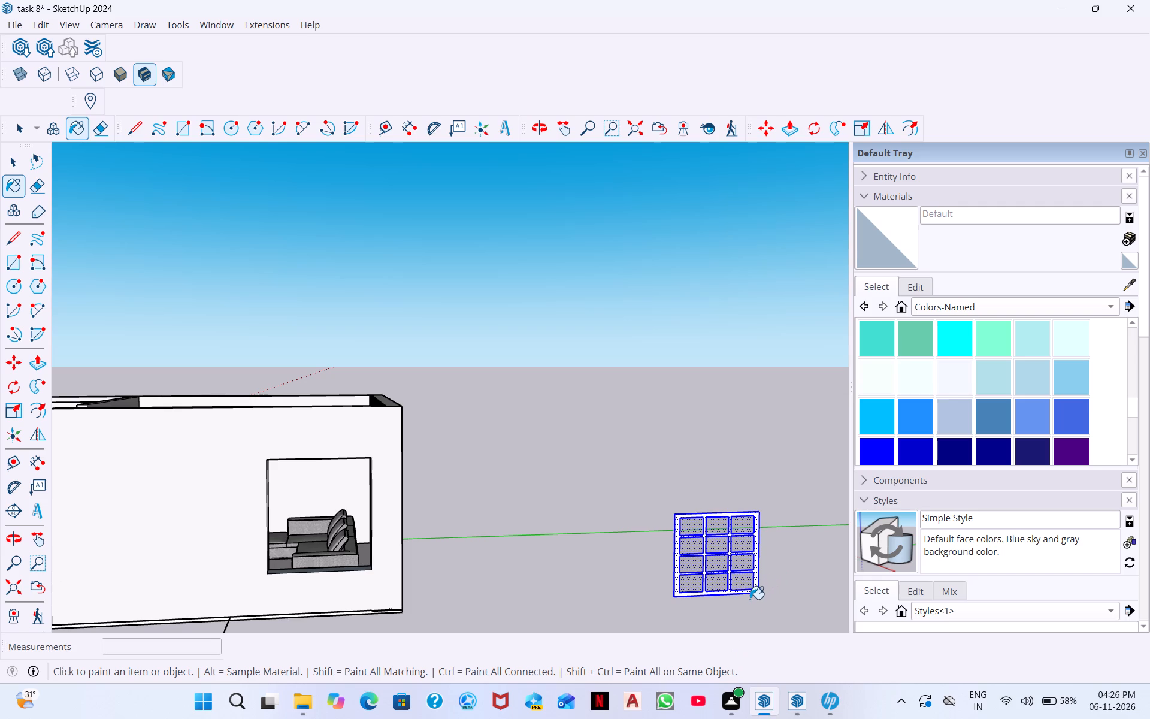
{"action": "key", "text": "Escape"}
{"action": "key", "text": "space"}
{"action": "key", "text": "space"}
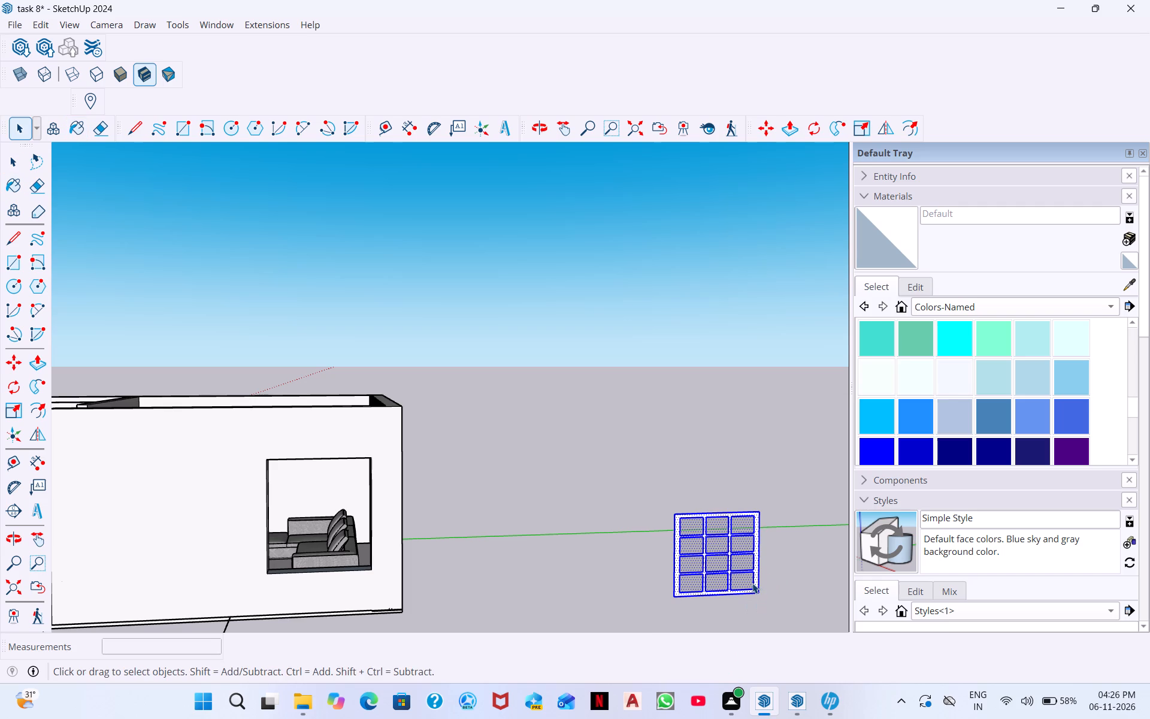
Paint only the window's frame face SlateGray, leaving out the twelve panes.
{"action": "left_click", "coordinate": [785, 530]}
{"action": "scroll", "coordinate": [740, 571], "scroll_direction": "up", "scroll_amount": 6}
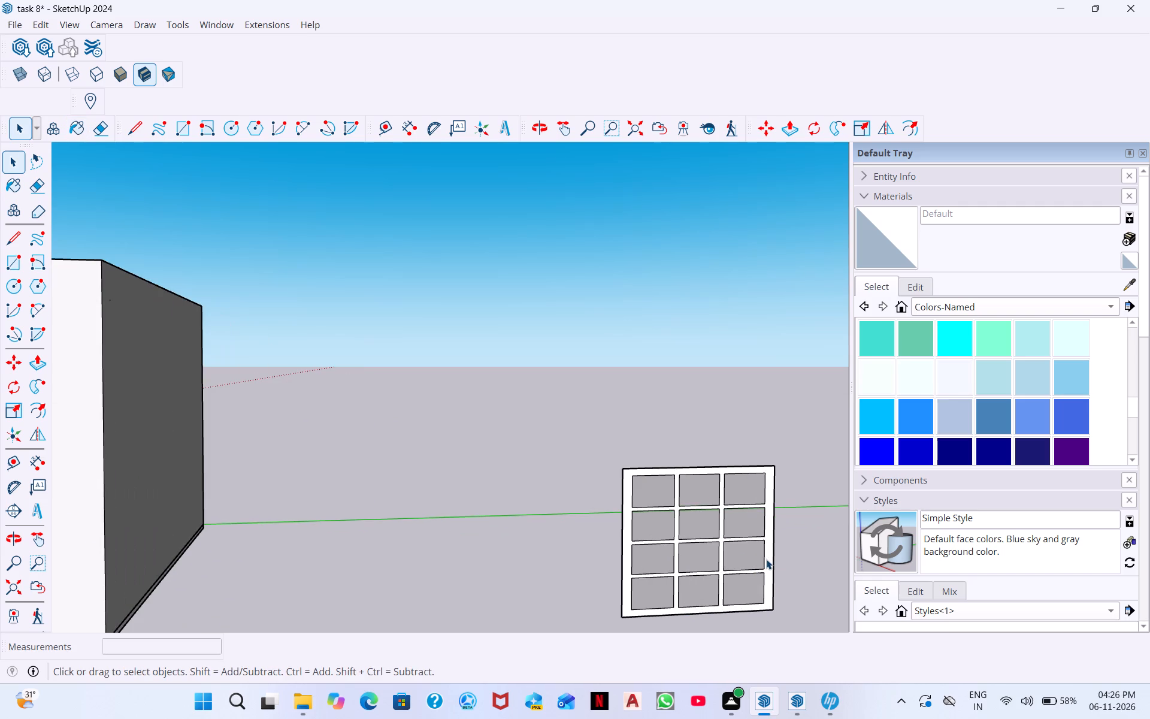
{"action": "left_click", "coordinate": [766, 559]}
{"action": "key", "text": "Escape"}
{"action": "left_click", "coordinate": [768, 601]}
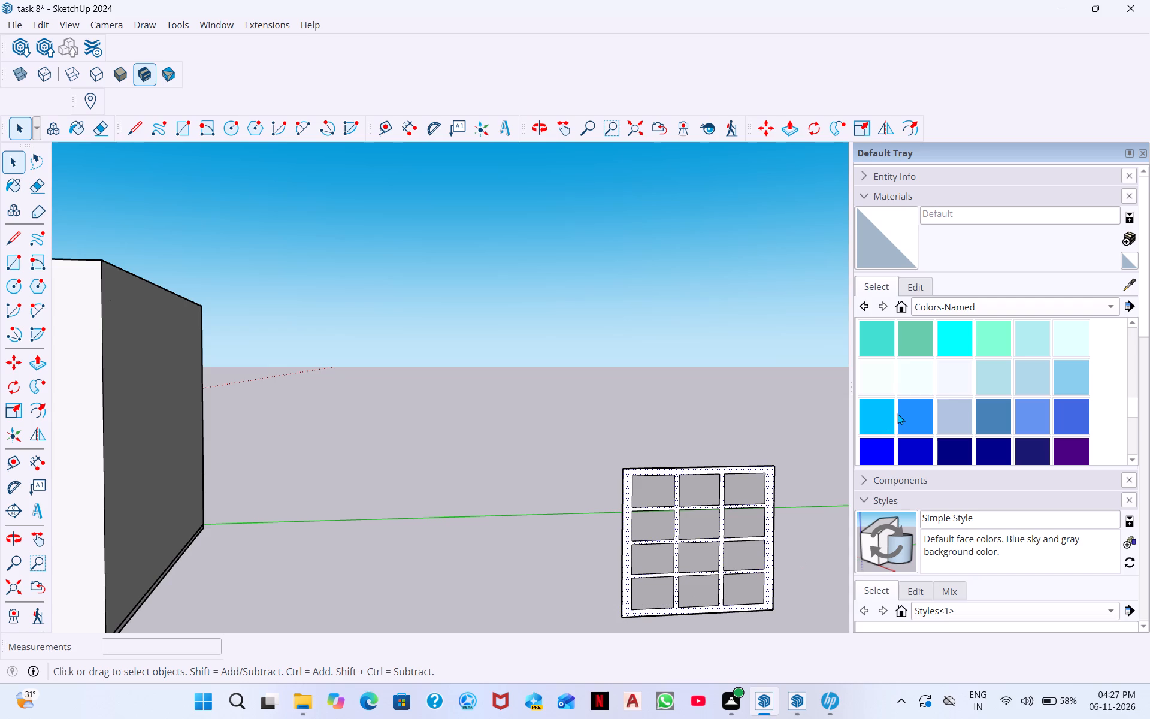
{"action": "double_click", "coordinate": [991, 425]}
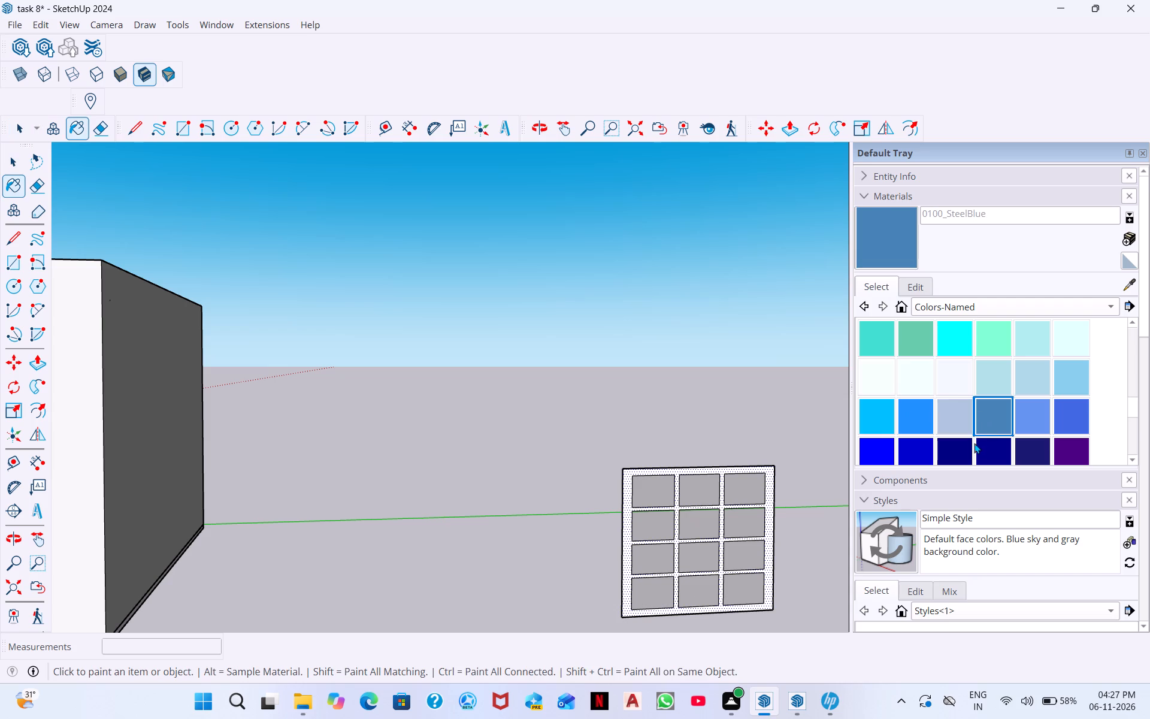
{"action": "scroll", "coordinate": [942, 428], "scroll_direction": "down", "scroll_amount": 2}
{"action": "left_click", "coordinate": [941, 423]}
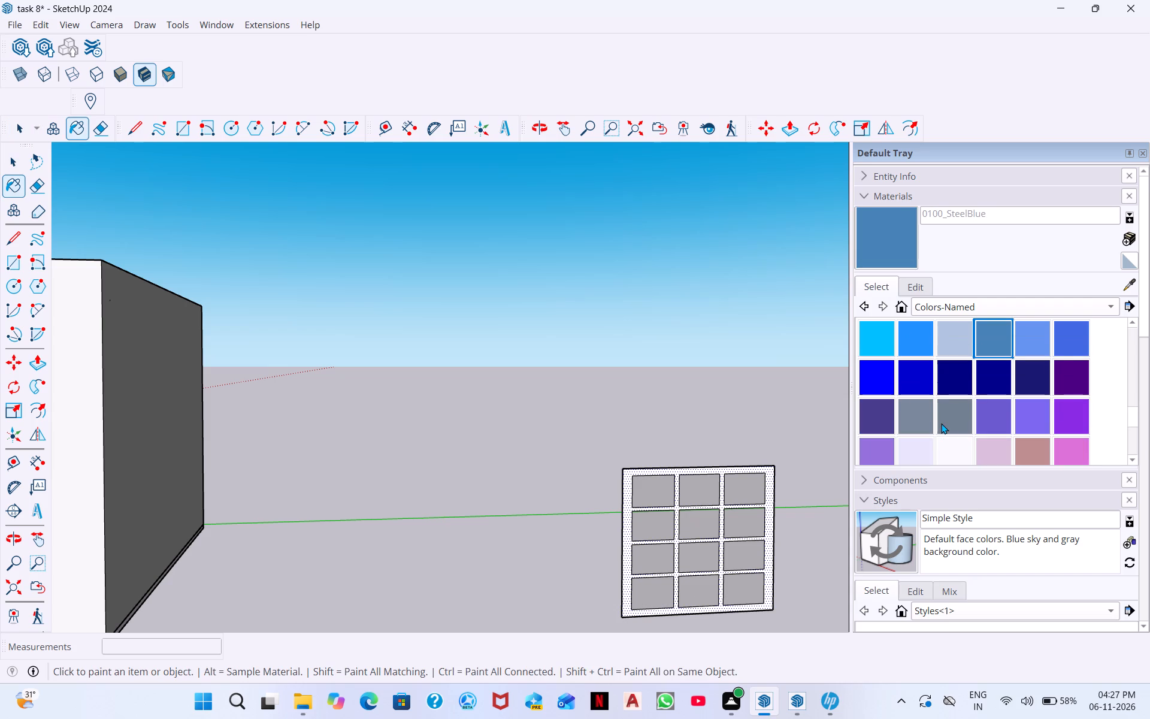
{"action": "left_click", "coordinate": [769, 571]}
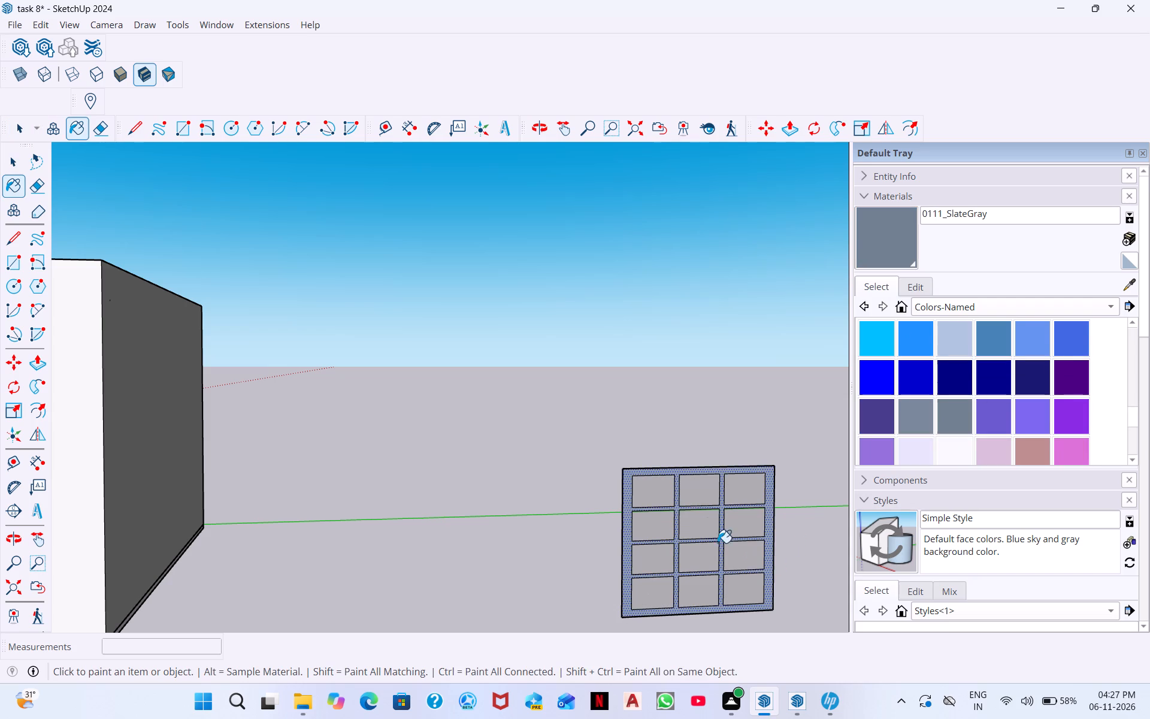
{"action": "key", "text": "Escape"}
{"action": "key", "text": "space"}
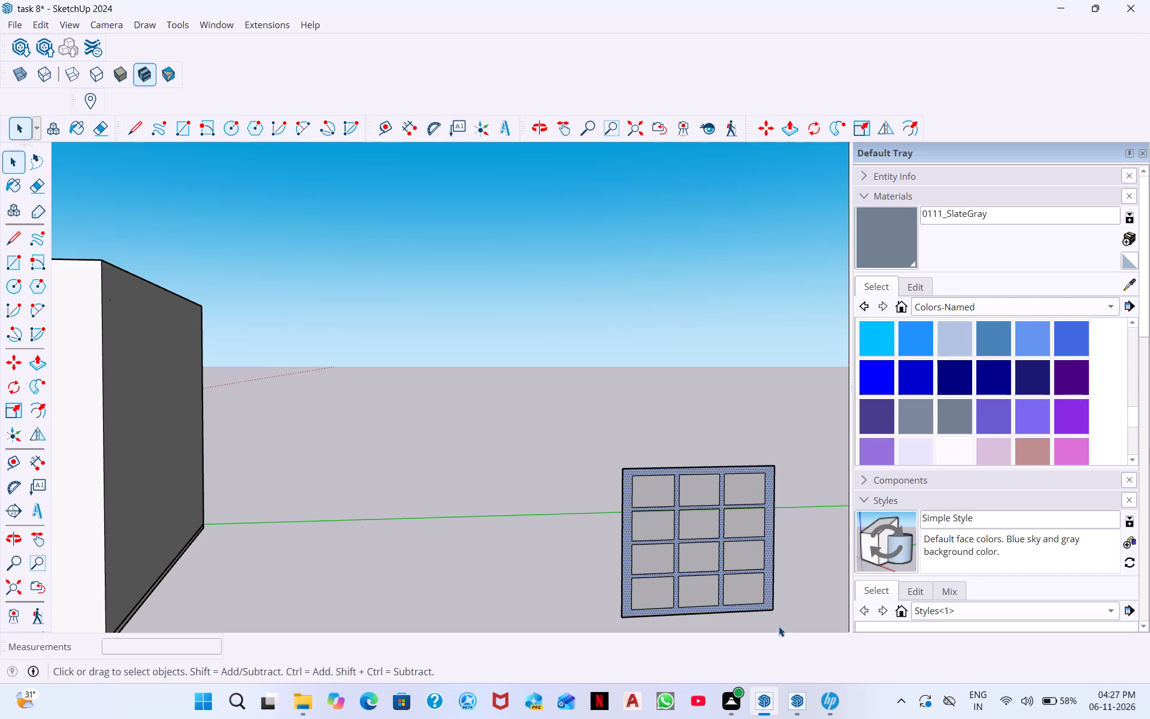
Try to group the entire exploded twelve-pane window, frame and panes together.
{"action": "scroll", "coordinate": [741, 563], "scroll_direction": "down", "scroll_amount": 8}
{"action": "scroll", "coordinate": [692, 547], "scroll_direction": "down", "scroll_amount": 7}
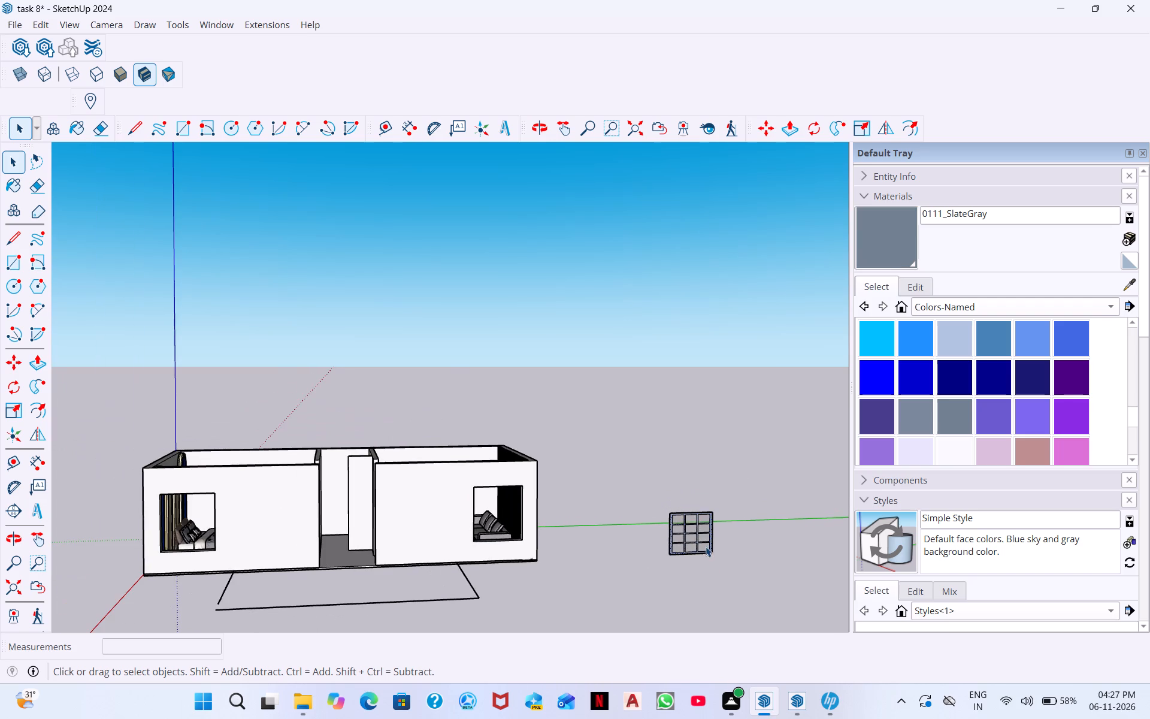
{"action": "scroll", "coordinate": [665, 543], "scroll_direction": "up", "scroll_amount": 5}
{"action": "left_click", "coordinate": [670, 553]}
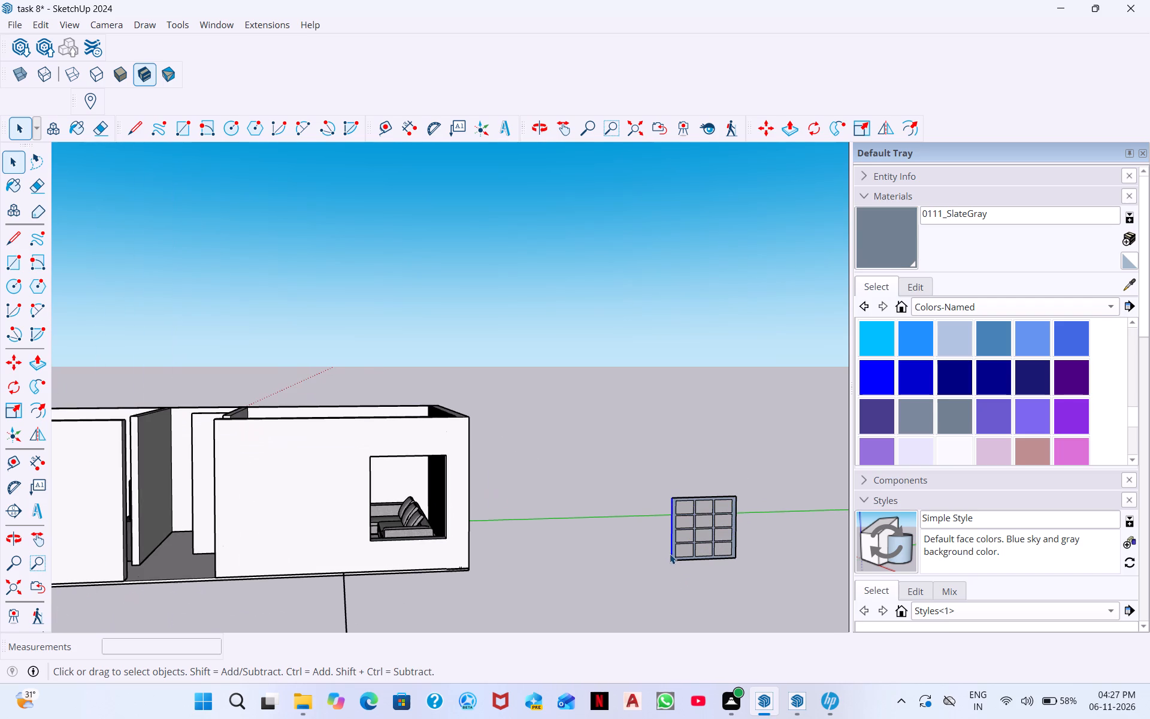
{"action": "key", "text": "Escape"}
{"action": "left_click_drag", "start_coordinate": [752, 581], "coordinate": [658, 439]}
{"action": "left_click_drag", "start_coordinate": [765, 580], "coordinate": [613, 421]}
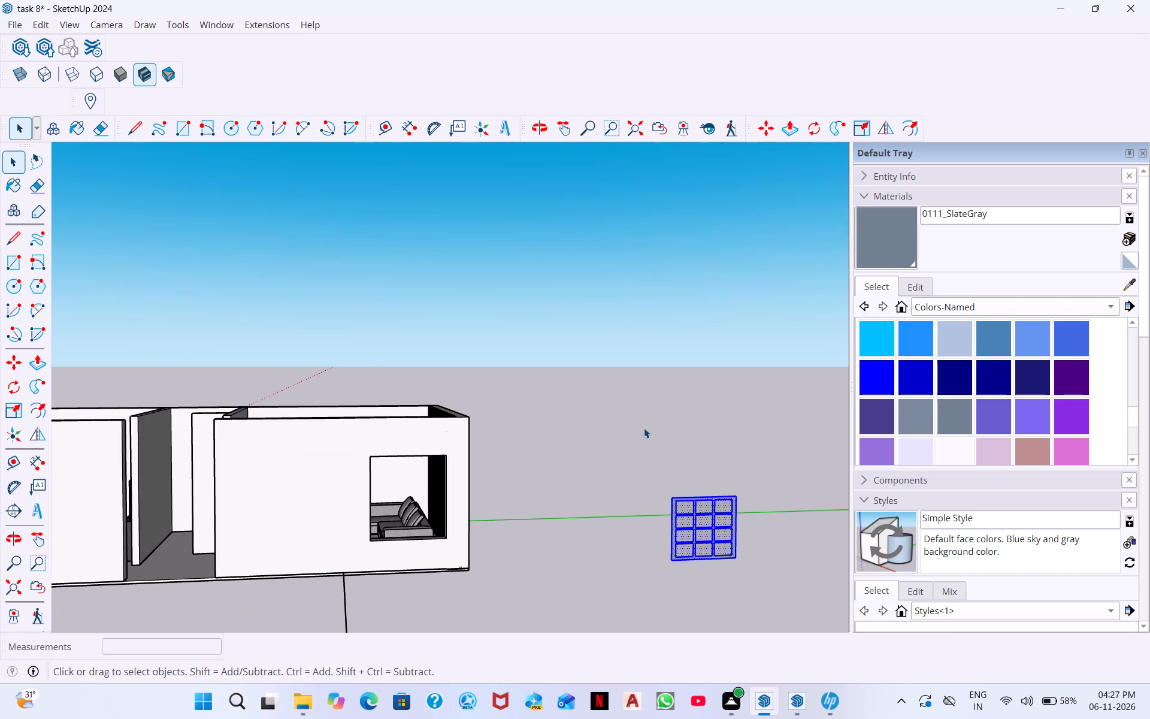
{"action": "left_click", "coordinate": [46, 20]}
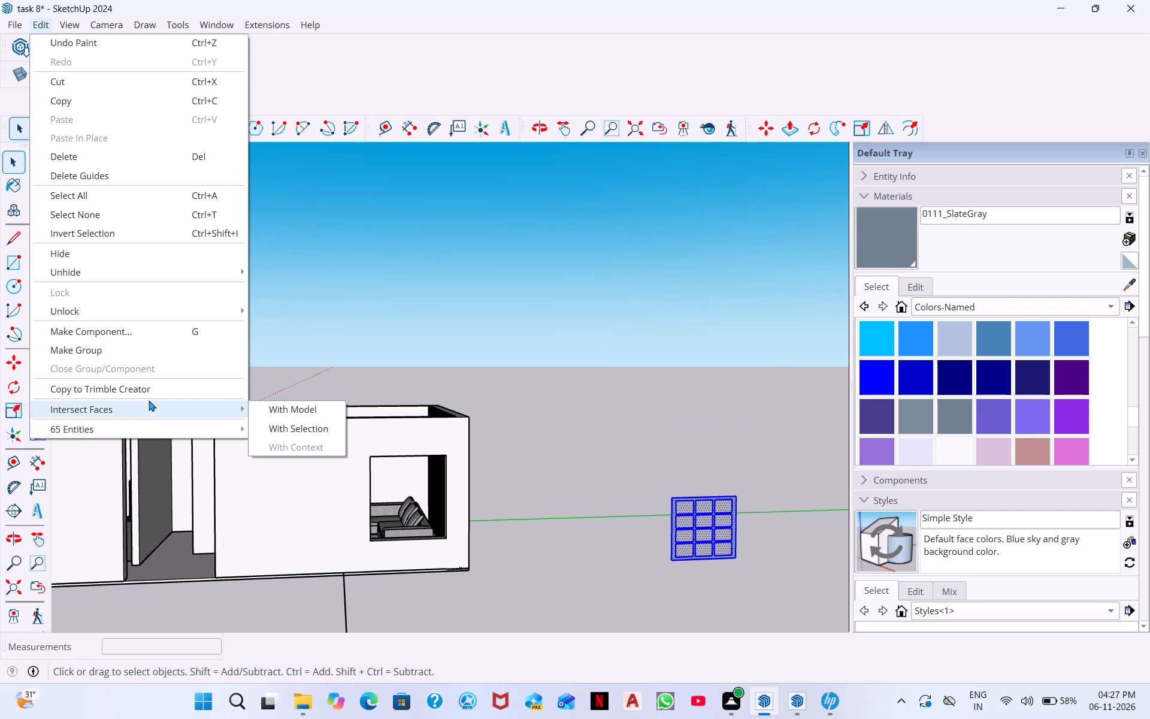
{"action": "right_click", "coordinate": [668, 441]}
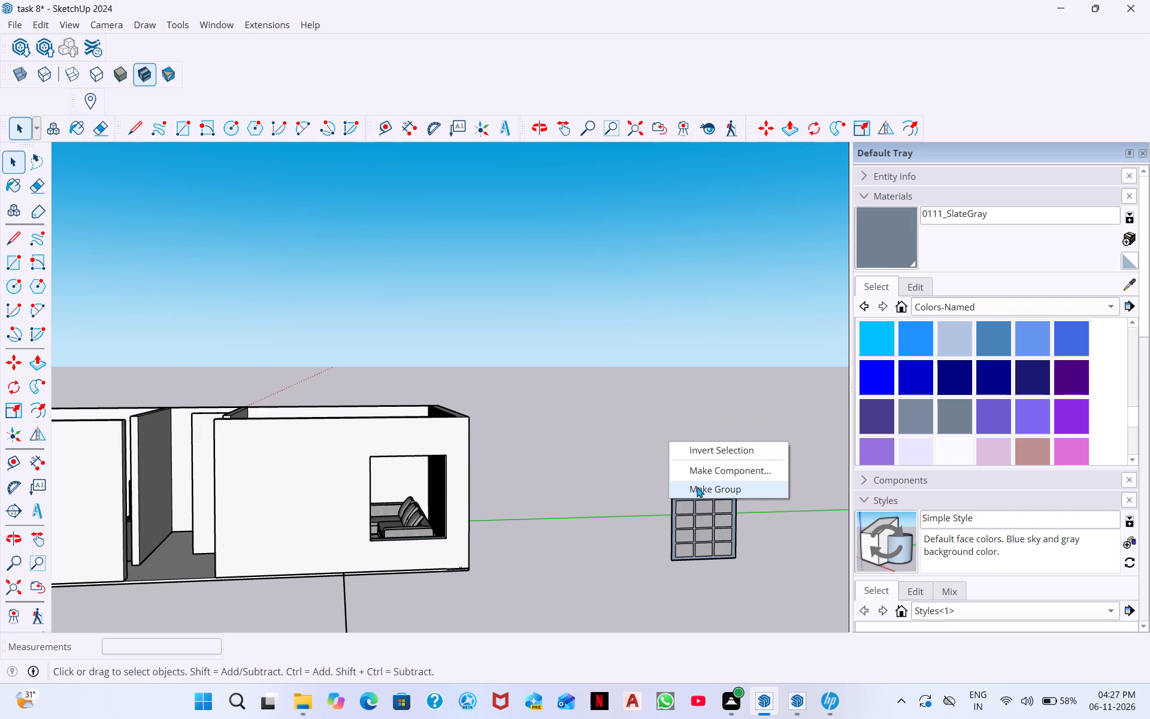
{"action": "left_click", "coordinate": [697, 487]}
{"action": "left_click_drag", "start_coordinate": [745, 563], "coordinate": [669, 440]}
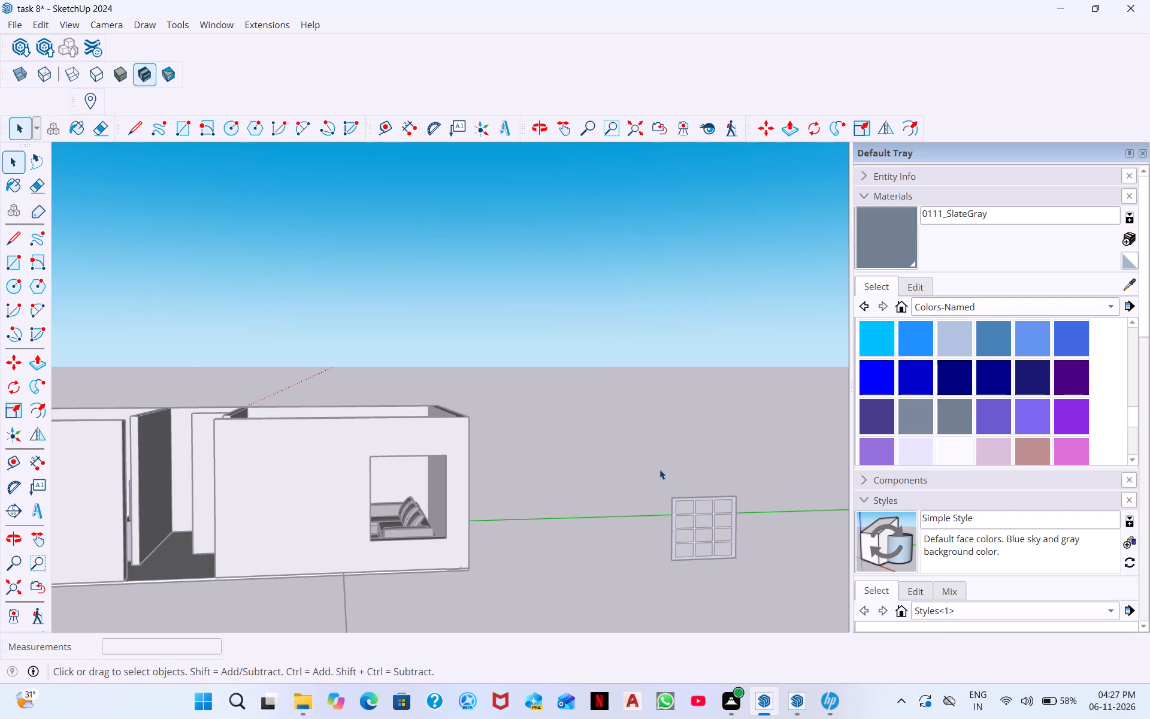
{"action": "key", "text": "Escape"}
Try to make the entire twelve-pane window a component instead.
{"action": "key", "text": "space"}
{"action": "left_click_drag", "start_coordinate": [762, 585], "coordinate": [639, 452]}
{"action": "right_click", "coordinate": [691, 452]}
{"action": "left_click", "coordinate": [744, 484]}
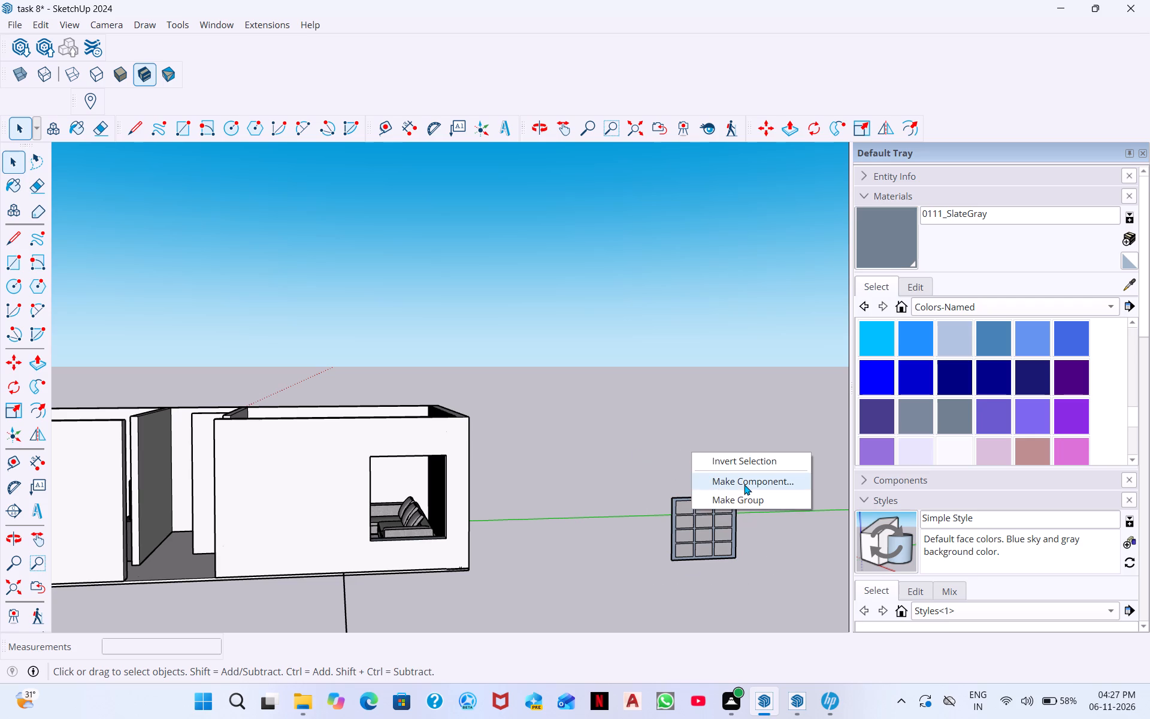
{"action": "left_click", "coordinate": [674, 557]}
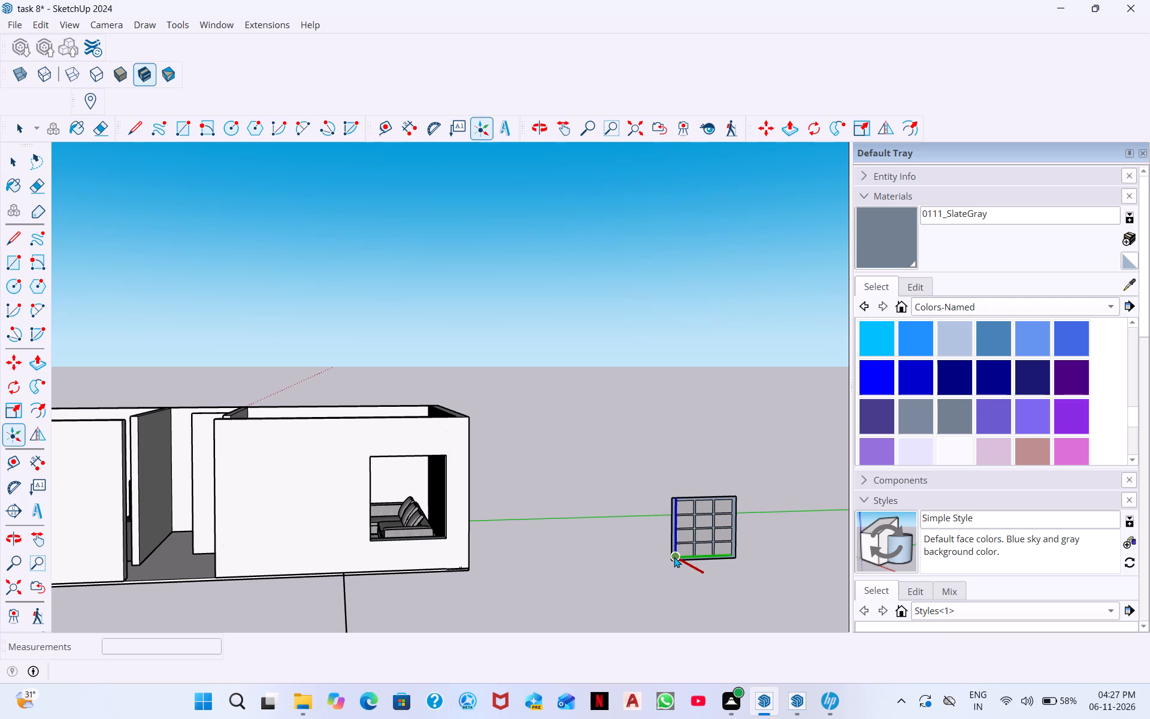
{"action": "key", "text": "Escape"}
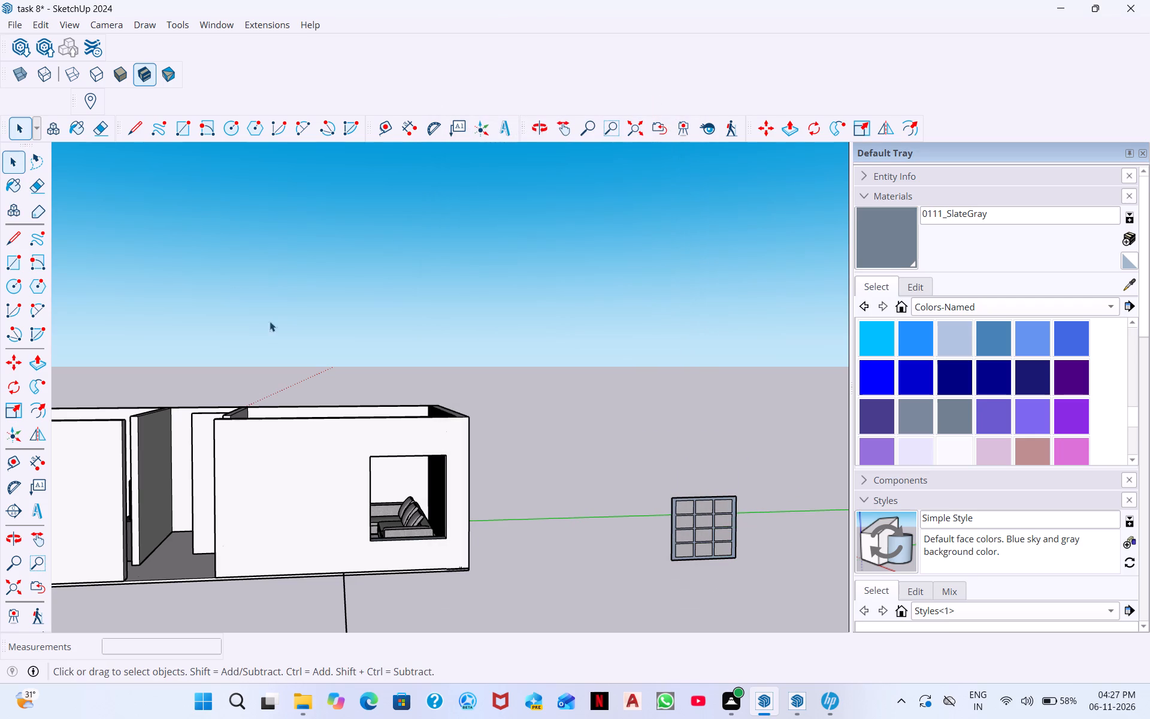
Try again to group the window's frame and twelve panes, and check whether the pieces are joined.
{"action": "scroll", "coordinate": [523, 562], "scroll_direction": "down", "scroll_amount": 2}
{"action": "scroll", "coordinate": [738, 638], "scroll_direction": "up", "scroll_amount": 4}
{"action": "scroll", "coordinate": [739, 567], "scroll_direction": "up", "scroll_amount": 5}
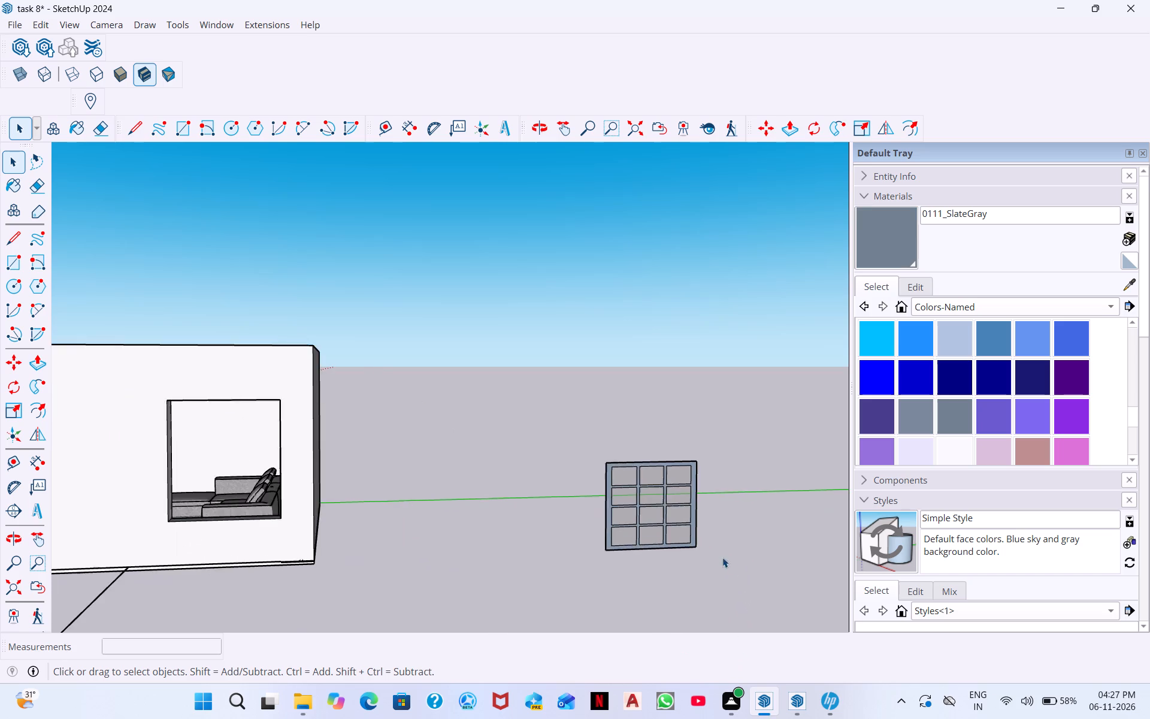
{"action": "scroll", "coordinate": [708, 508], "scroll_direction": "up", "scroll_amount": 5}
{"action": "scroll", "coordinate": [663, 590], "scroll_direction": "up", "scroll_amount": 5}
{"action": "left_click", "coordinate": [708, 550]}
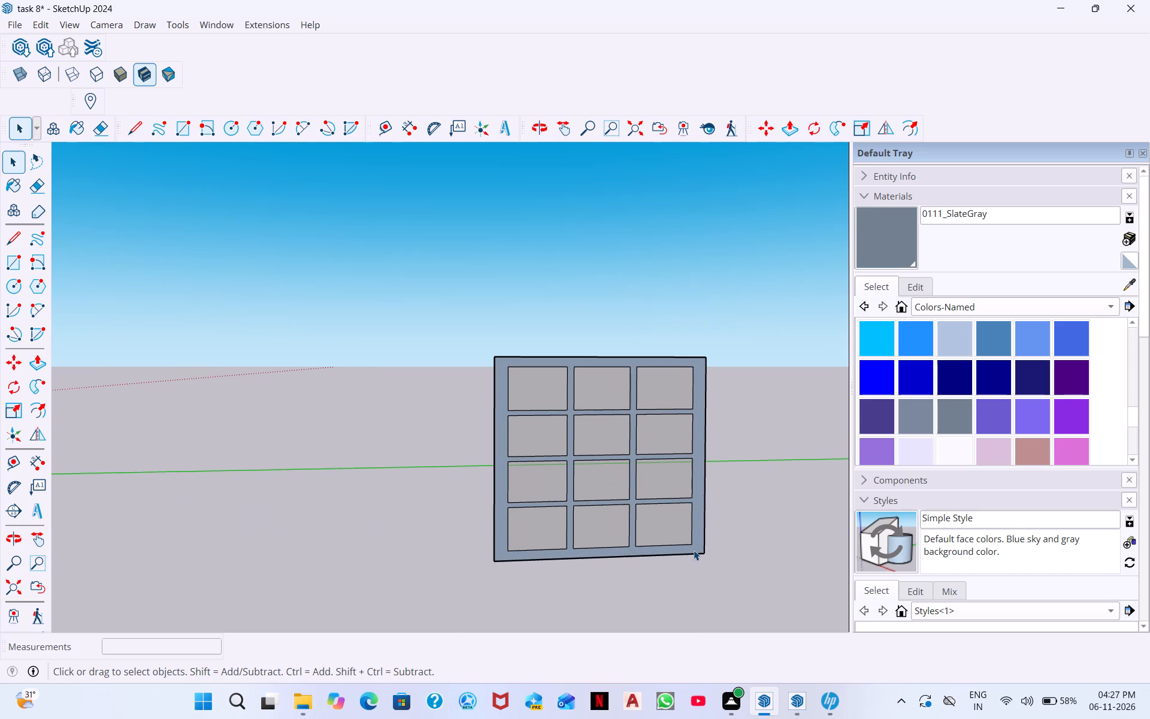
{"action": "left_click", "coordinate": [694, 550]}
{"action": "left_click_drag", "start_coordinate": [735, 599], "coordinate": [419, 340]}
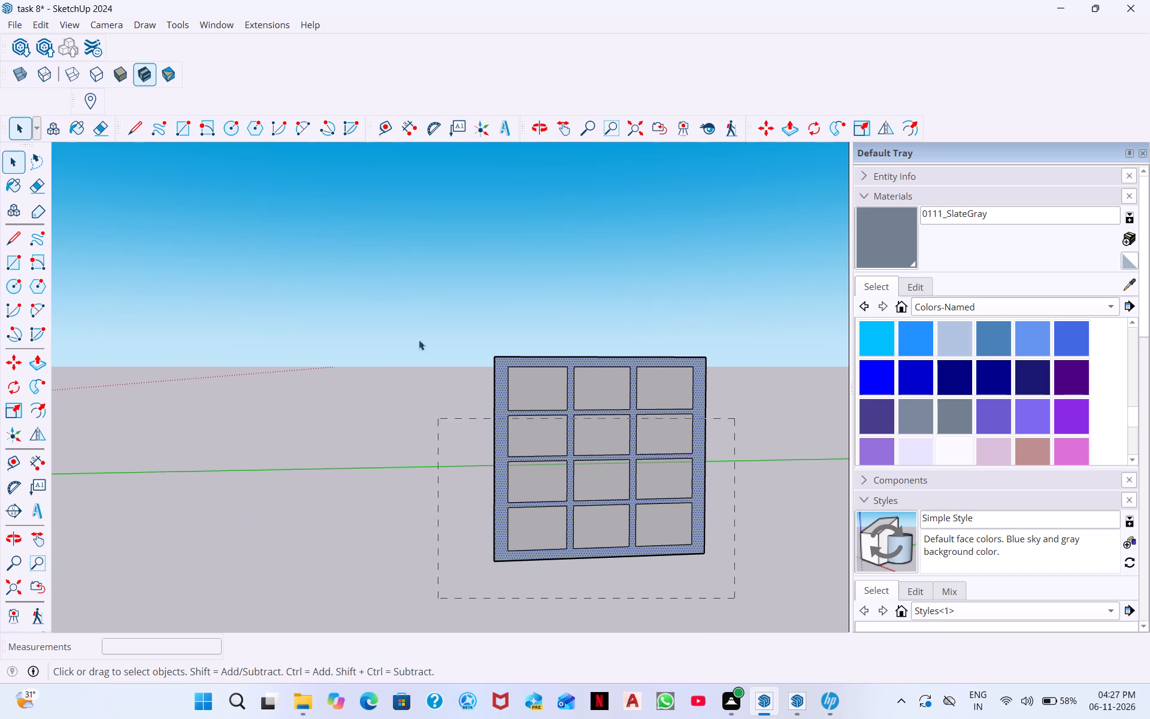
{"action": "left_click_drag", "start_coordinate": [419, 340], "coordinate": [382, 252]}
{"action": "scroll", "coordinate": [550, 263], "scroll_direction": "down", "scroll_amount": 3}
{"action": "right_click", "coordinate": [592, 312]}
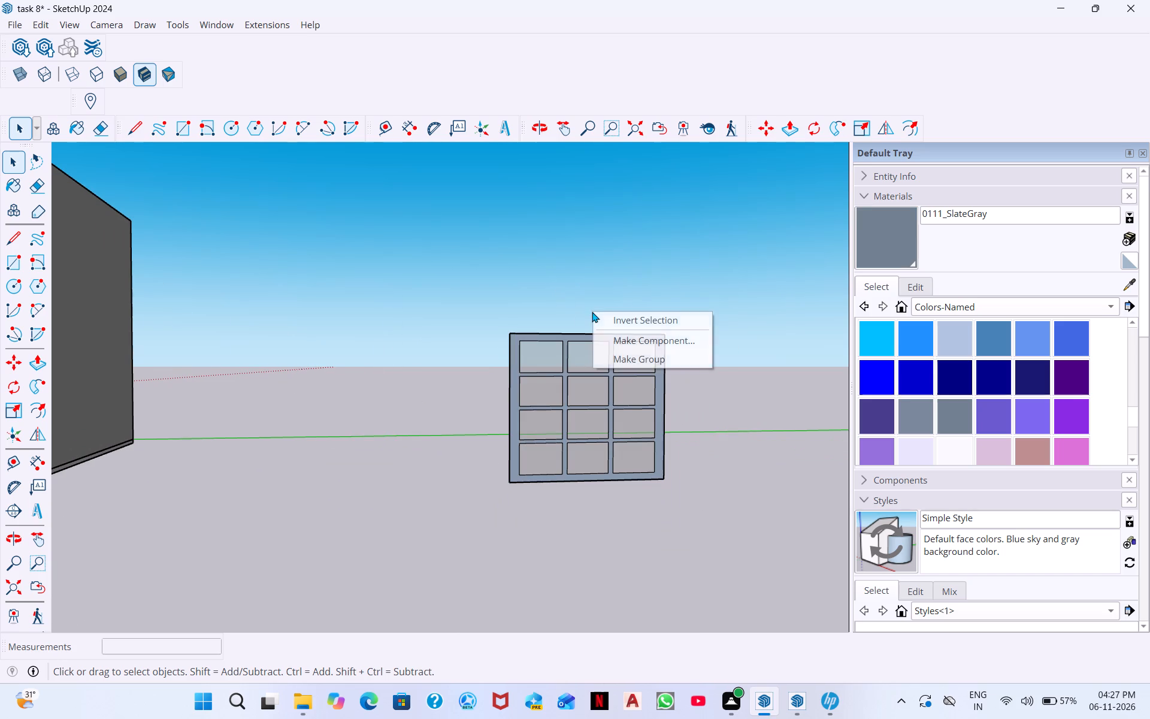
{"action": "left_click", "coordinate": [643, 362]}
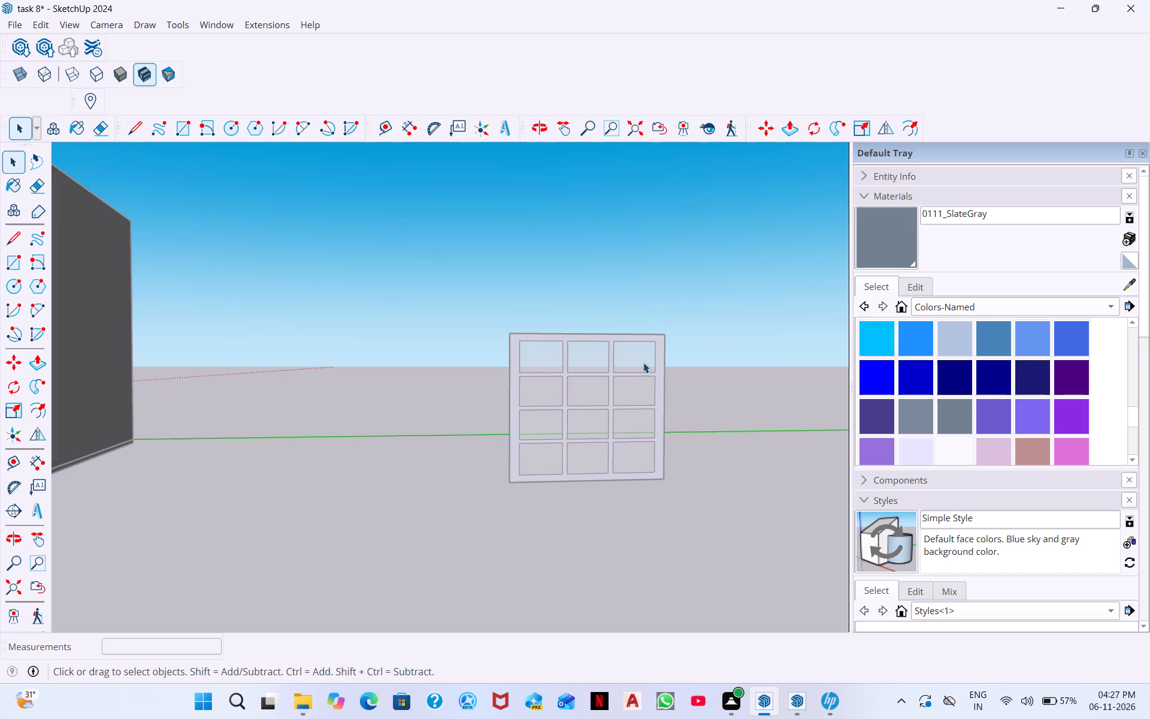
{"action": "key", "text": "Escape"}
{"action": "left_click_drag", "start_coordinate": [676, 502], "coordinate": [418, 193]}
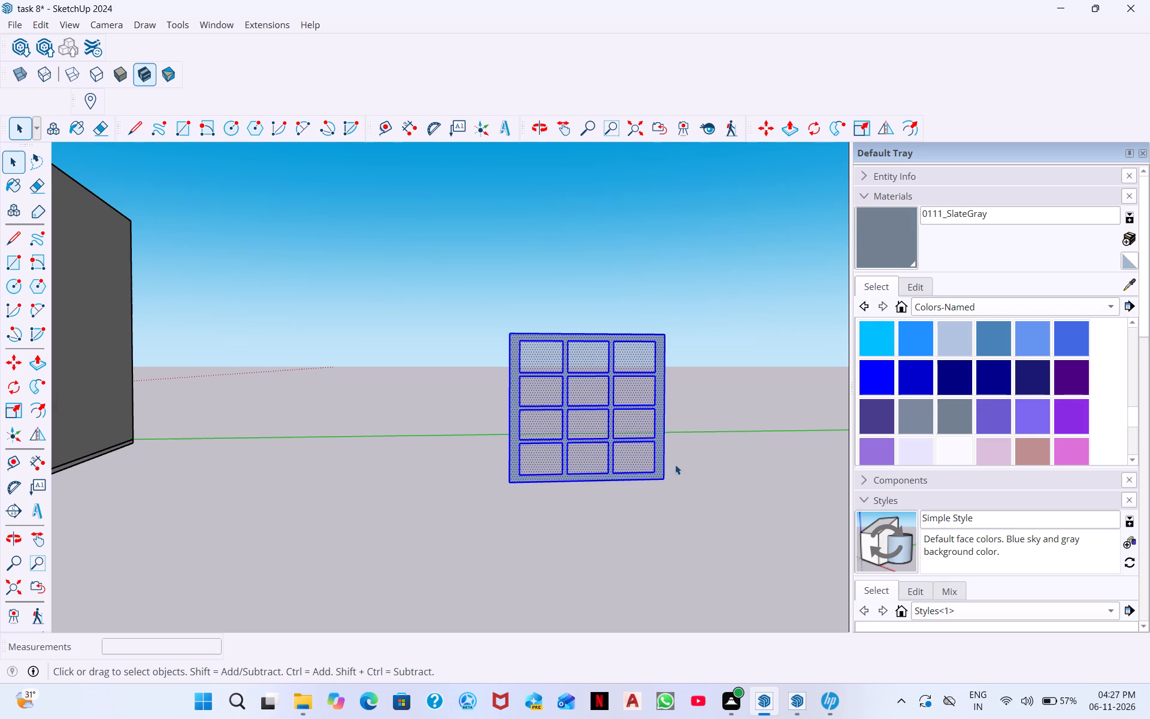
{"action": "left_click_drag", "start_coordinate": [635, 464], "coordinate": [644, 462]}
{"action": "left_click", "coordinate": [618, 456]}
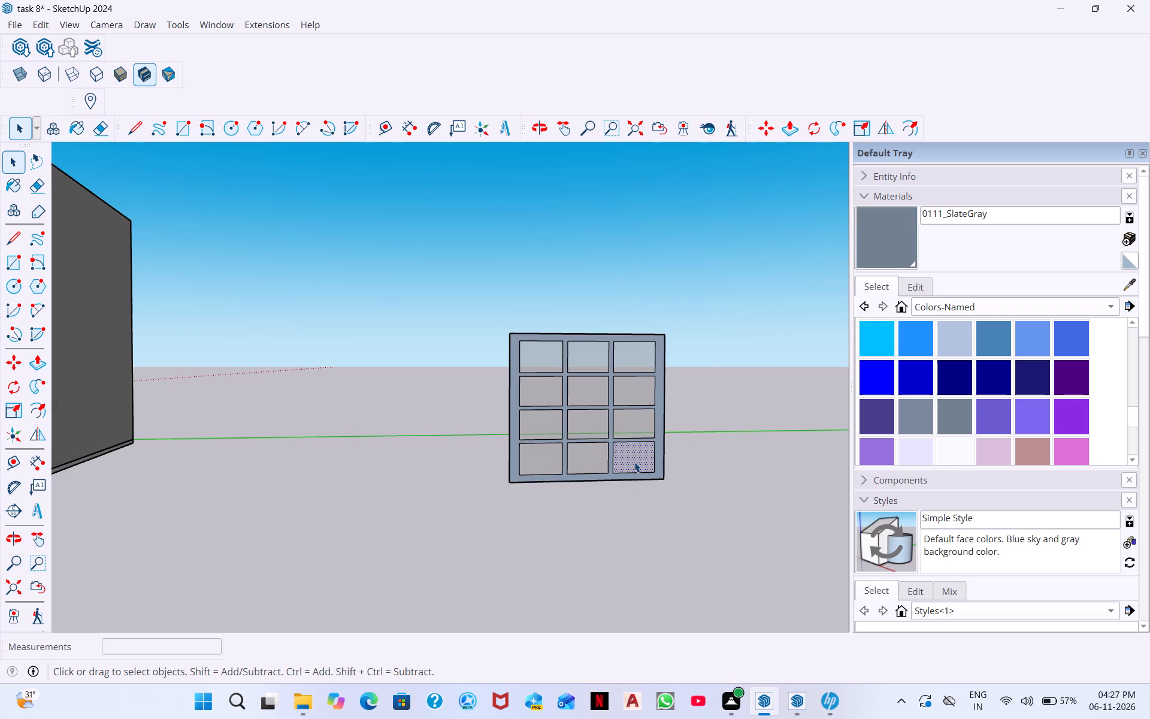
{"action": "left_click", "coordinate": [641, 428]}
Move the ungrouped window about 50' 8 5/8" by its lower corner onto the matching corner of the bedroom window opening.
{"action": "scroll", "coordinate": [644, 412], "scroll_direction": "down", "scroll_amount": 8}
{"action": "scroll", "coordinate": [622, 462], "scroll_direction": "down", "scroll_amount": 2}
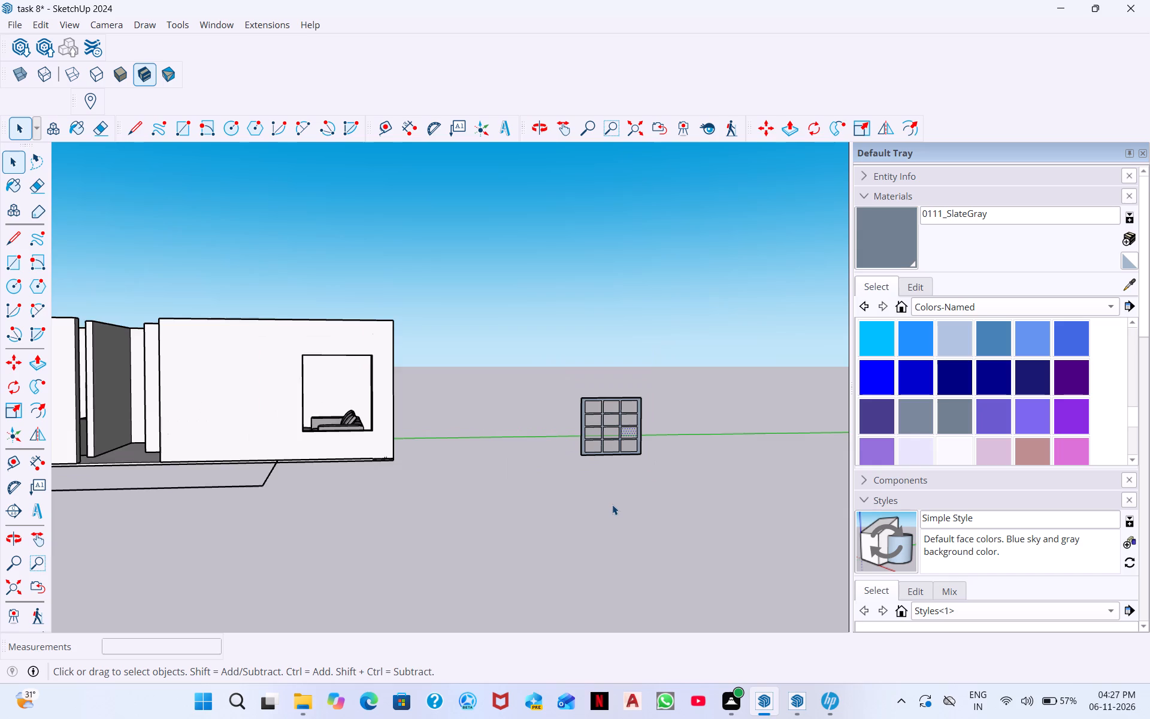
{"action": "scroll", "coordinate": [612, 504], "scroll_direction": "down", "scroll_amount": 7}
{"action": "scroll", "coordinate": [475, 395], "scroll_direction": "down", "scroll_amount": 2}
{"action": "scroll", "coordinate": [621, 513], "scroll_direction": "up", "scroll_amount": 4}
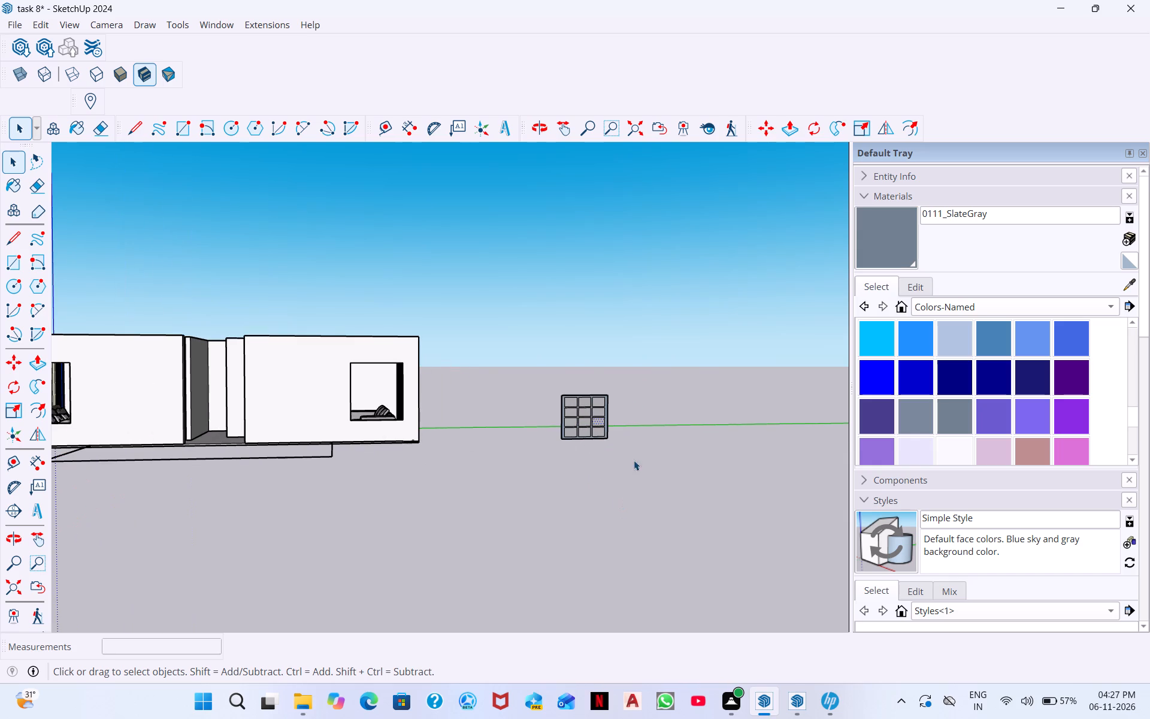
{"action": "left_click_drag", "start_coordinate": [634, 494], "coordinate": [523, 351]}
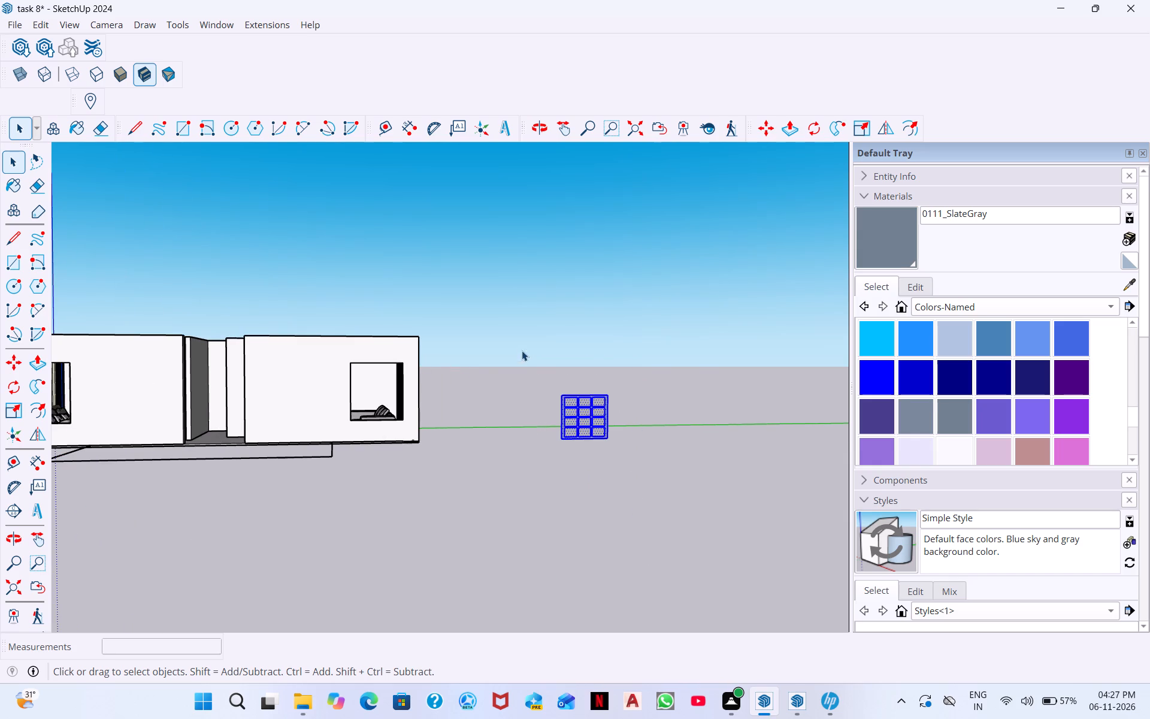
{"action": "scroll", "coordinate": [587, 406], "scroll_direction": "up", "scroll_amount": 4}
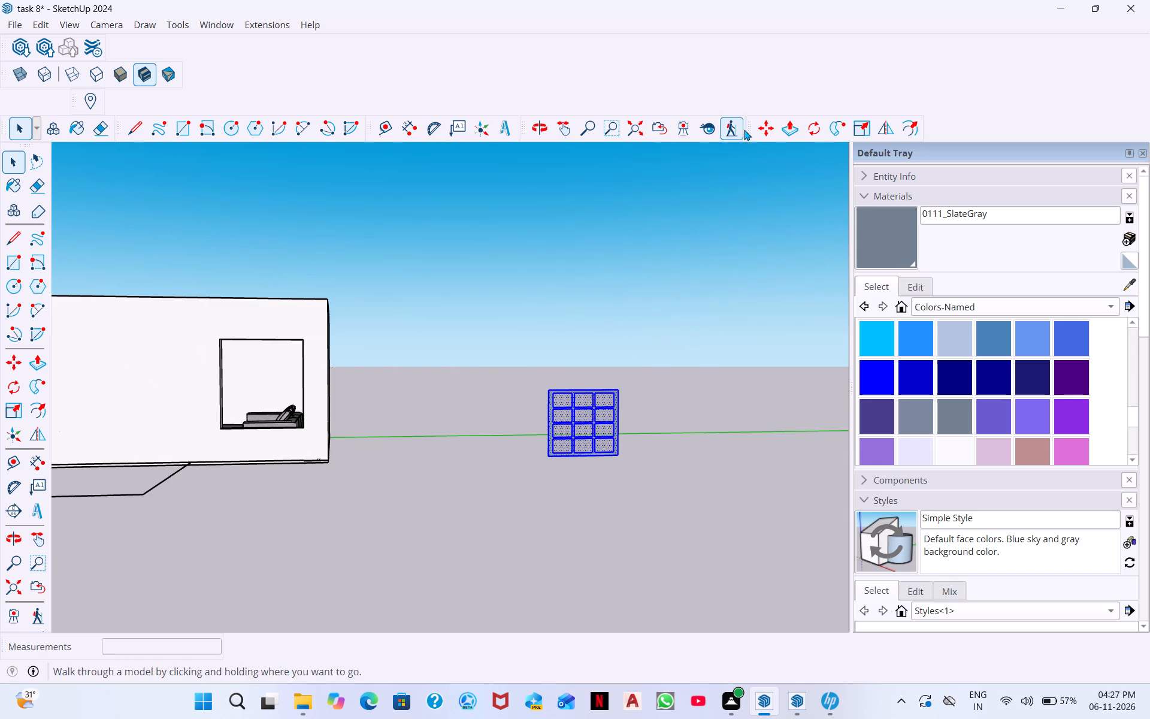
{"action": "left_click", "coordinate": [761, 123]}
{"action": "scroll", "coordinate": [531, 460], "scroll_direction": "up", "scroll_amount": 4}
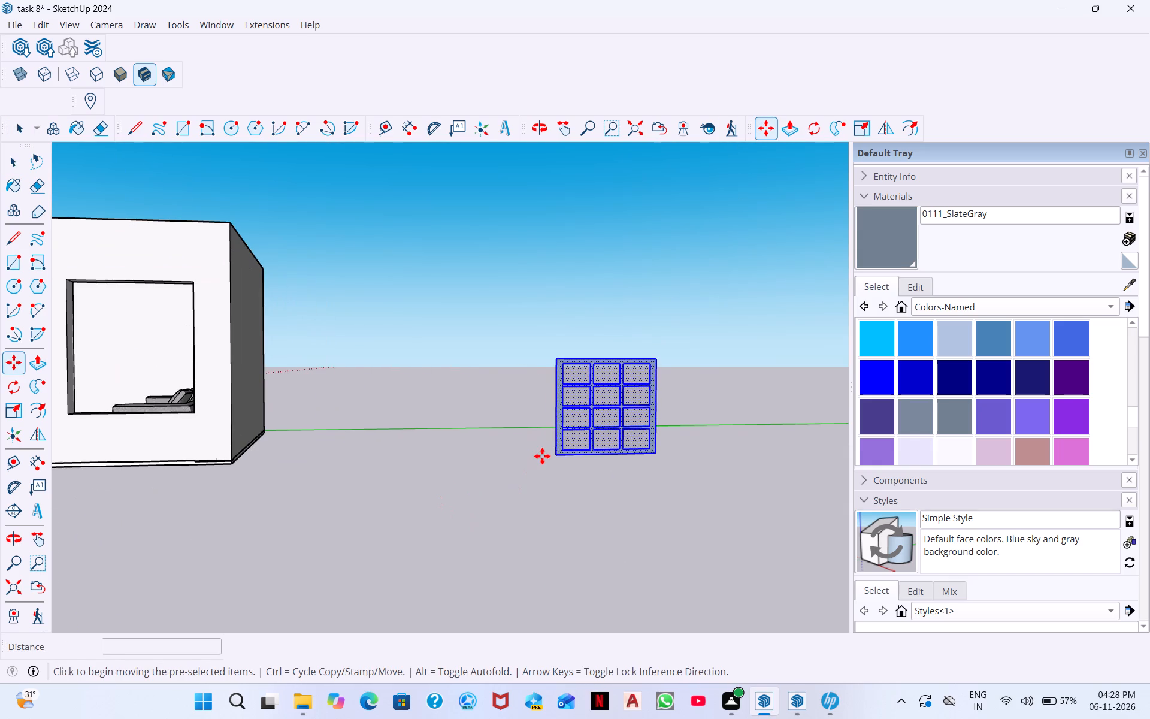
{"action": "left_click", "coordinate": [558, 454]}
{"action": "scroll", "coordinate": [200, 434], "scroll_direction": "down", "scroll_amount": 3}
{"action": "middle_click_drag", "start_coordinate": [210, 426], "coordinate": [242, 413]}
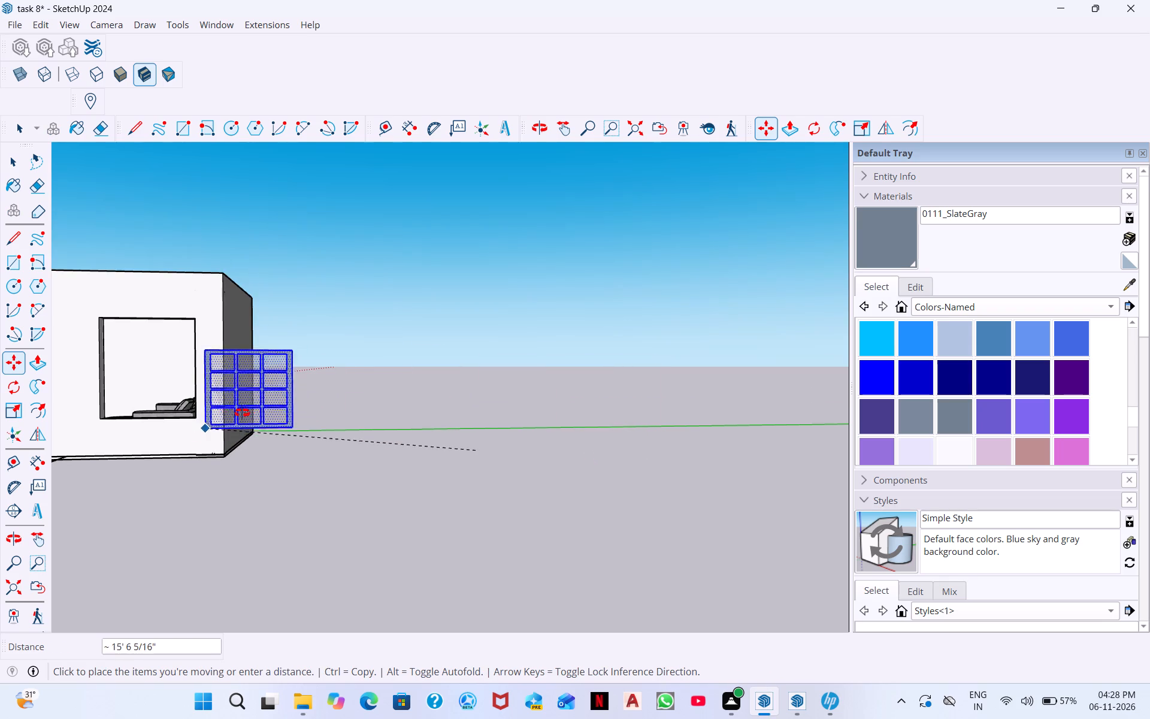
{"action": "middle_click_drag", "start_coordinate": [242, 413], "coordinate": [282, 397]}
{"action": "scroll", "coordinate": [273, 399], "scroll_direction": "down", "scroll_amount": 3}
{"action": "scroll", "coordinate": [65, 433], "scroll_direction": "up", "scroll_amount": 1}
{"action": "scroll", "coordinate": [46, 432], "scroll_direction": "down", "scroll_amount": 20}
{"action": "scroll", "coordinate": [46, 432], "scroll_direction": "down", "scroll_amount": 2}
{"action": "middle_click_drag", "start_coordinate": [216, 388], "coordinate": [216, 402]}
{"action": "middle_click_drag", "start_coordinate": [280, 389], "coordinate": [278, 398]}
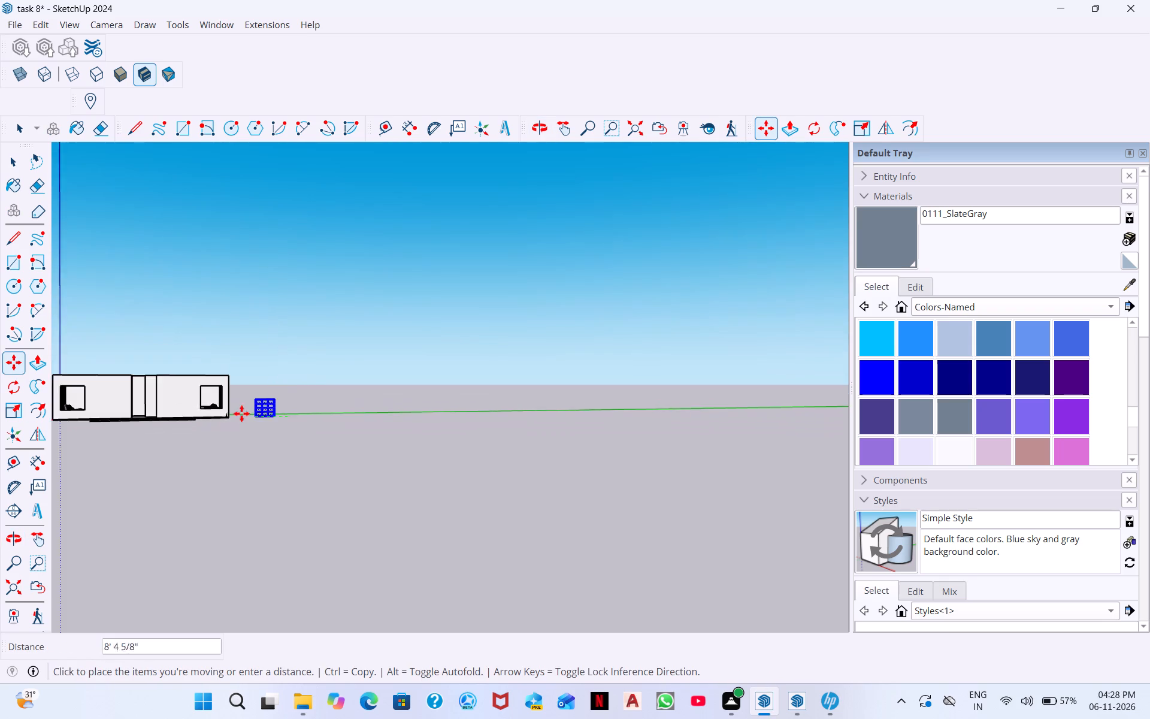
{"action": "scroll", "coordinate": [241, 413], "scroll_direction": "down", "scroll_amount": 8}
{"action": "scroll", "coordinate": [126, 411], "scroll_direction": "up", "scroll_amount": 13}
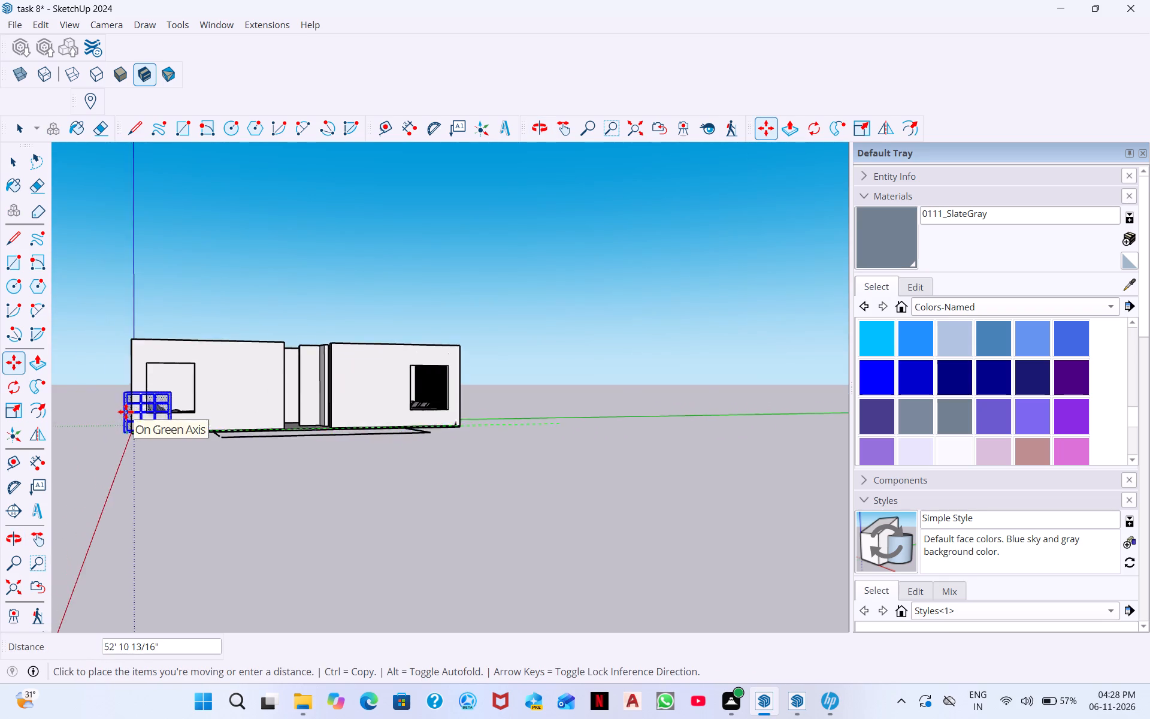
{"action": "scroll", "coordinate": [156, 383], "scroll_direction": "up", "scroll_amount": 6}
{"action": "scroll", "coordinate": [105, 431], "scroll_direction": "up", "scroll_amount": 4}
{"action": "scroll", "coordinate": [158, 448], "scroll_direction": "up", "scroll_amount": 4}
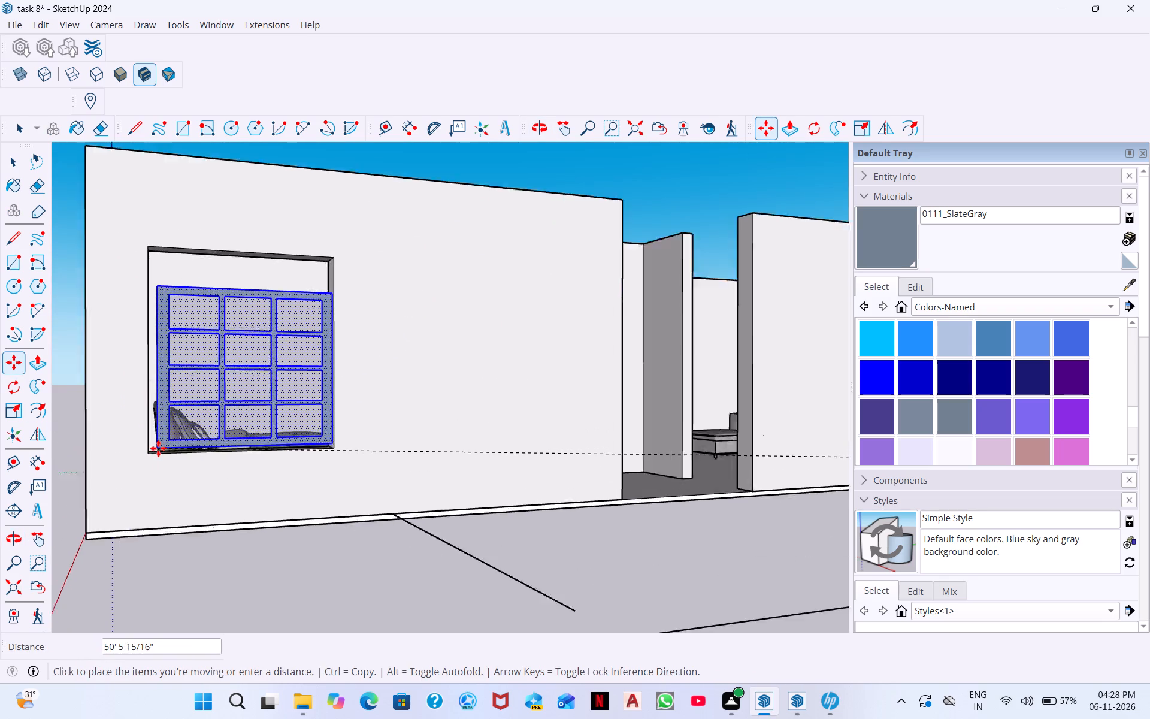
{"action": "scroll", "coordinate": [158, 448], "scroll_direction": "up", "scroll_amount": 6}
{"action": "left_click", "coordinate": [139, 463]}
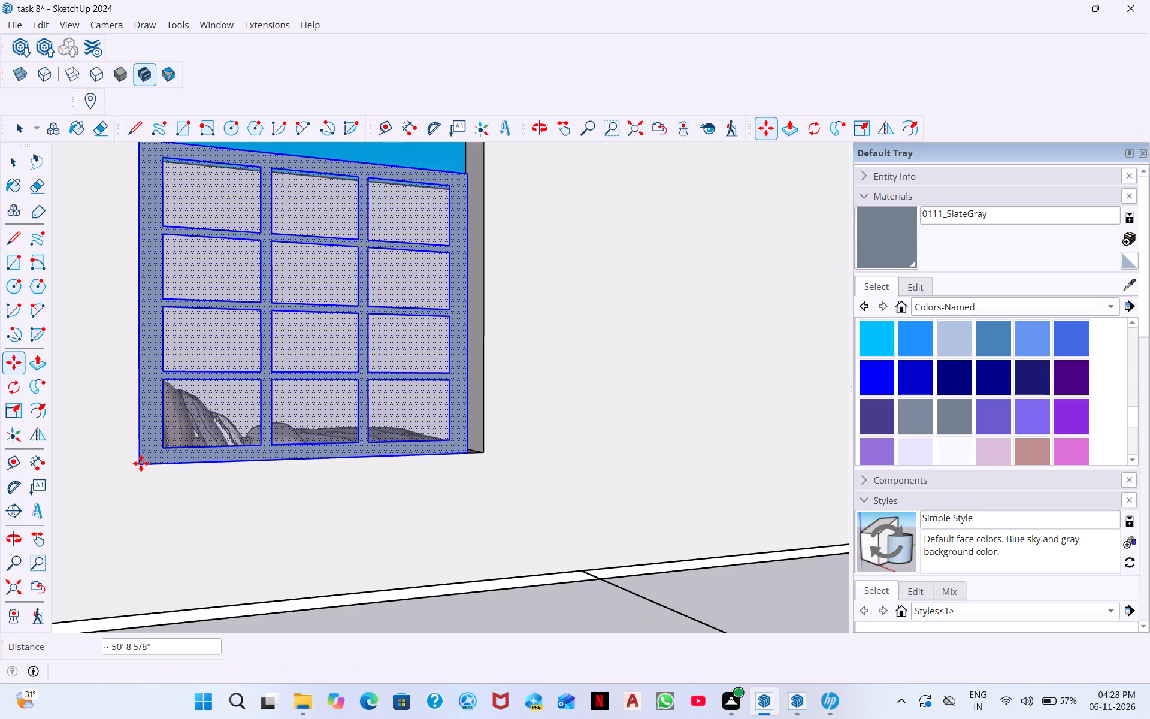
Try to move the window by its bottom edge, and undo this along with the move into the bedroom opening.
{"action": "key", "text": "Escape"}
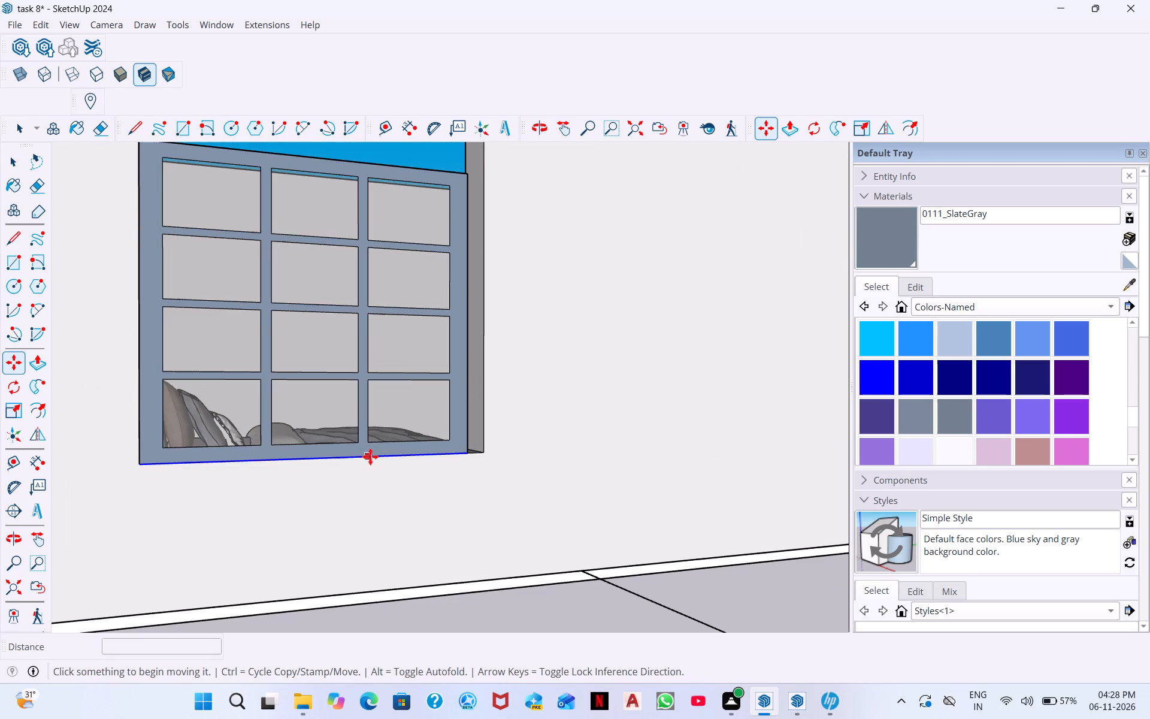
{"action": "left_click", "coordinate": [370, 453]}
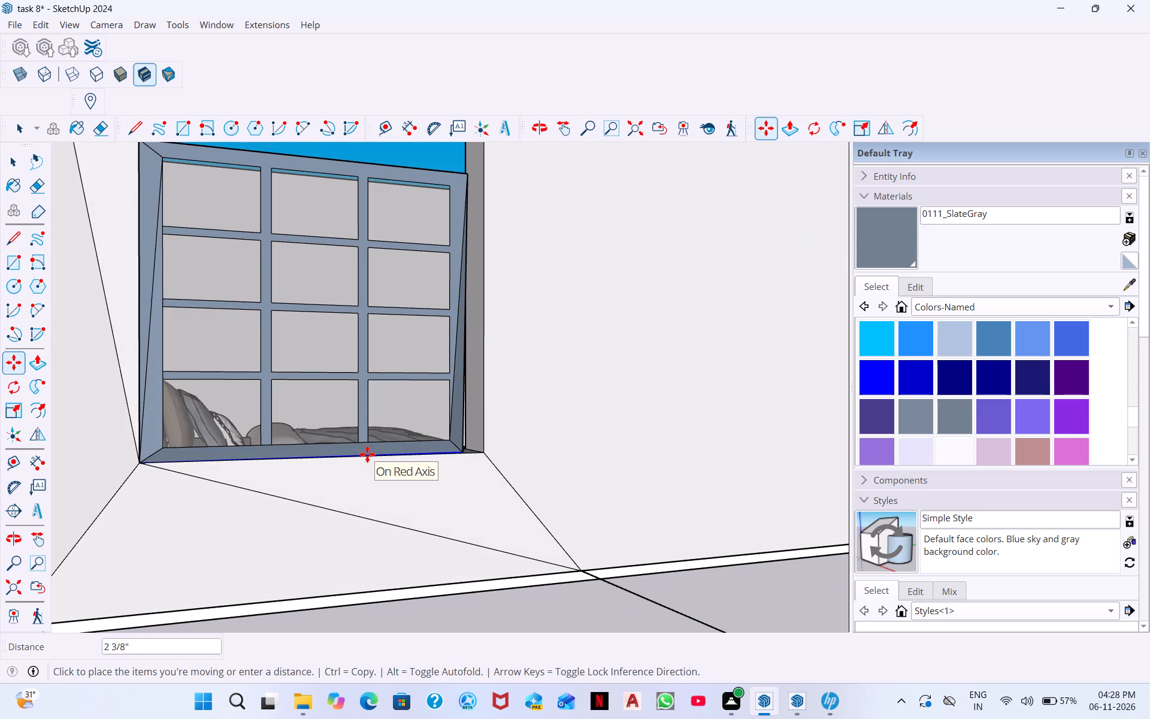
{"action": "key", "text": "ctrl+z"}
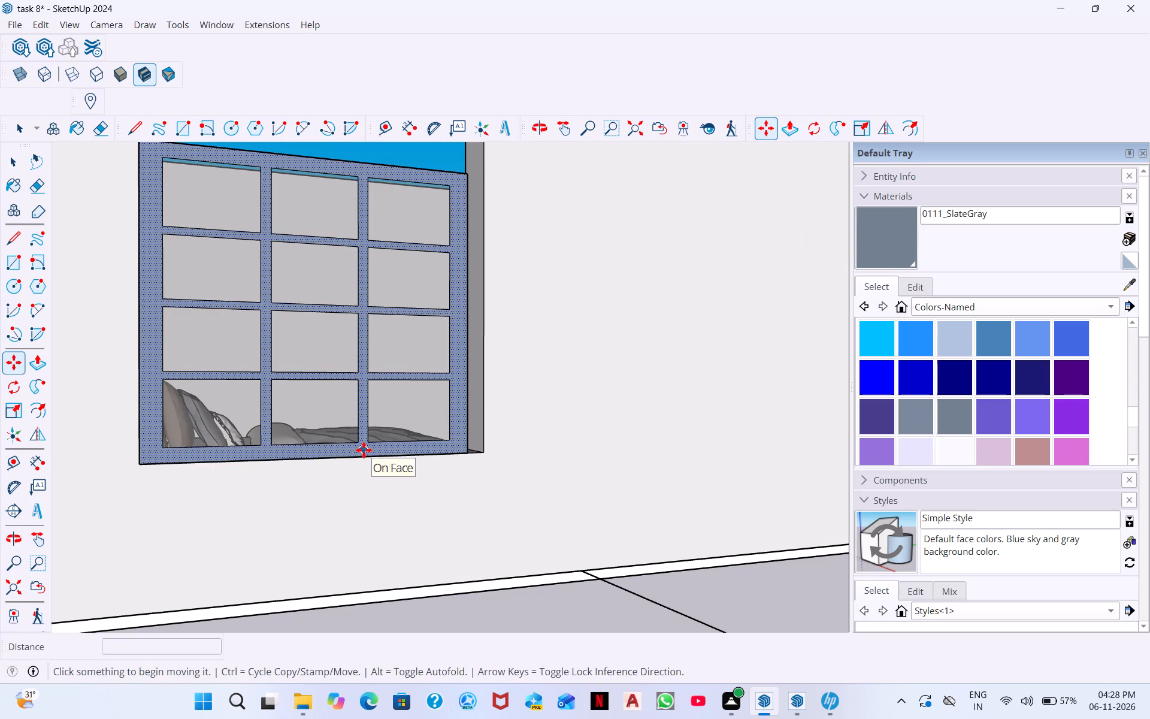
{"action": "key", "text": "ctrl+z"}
Group the entire SlateGray-framed window, frame and panes together, standing beside the house.
{"action": "scroll", "coordinate": [402, 499], "scroll_direction": "down", "scroll_amount": 20}
{"action": "scroll", "coordinate": [402, 499], "scroll_direction": "down", "scroll_amount": 7}
{"action": "middle_click", "coordinate": [509, 479]}
{"action": "middle_click_drag", "start_coordinate": [516, 481], "coordinate": [509, 497]}
{"action": "middle_click", "coordinate": [571, 473]}
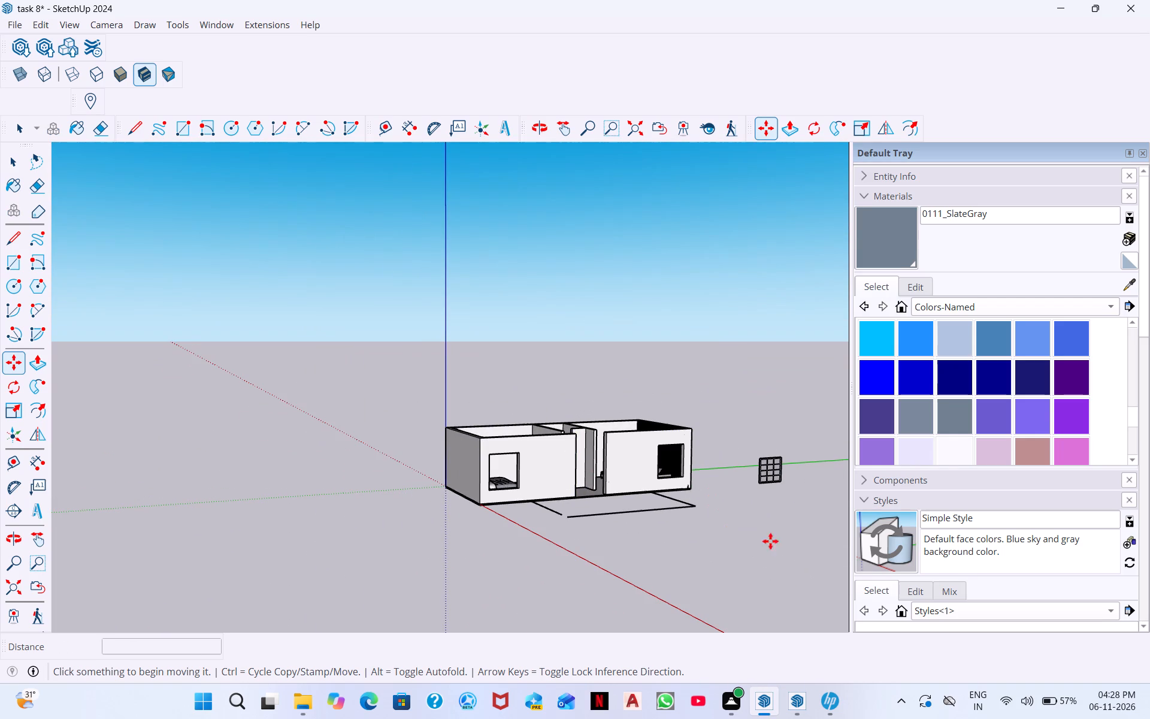
{"action": "key", "text": "Escape"}
{"action": "left_click_drag", "start_coordinate": [803, 504], "coordinate": [741, 475]}
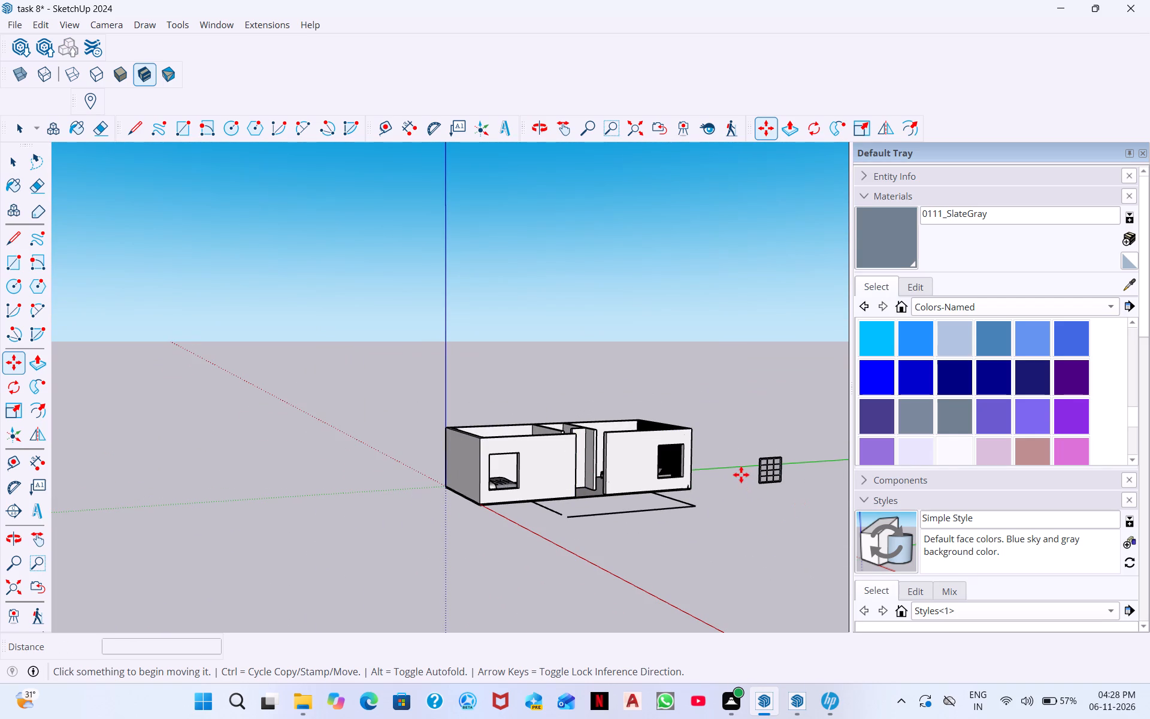
{"action": "key", "text": "space"}
{"action": "left_click_drag", "start_coordinate": [801, 507], "coordinate": [727, 430]}
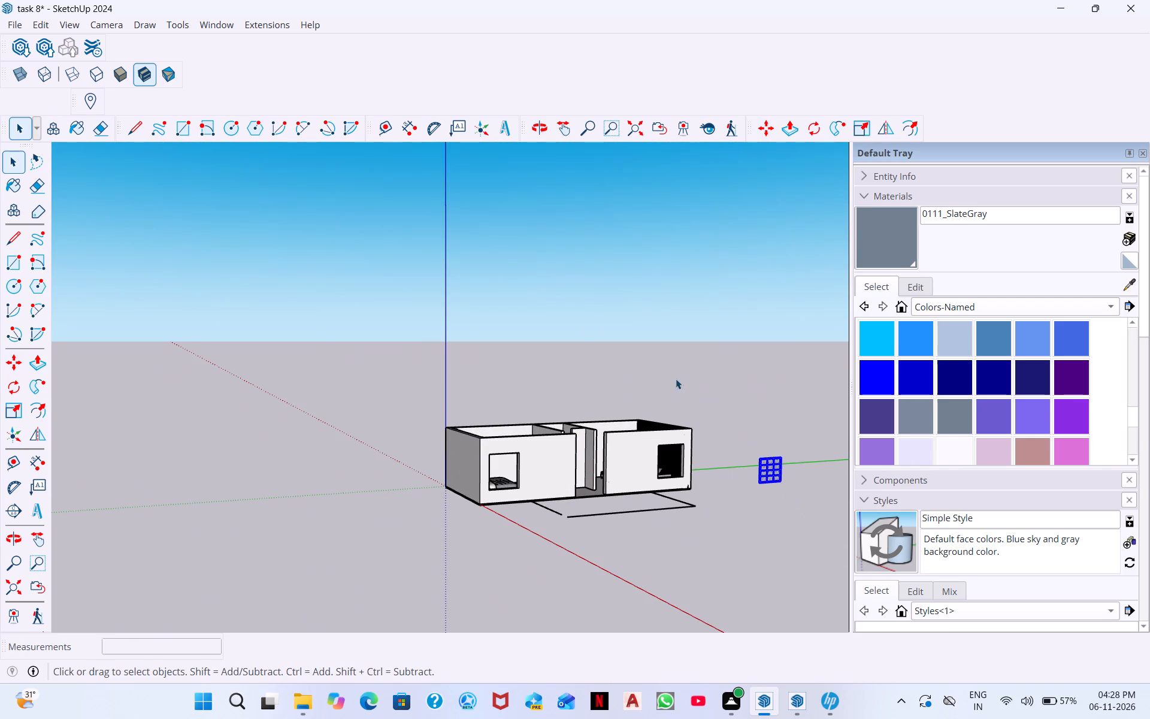
{"action": "left_click", "coordinate": [47, 26]}
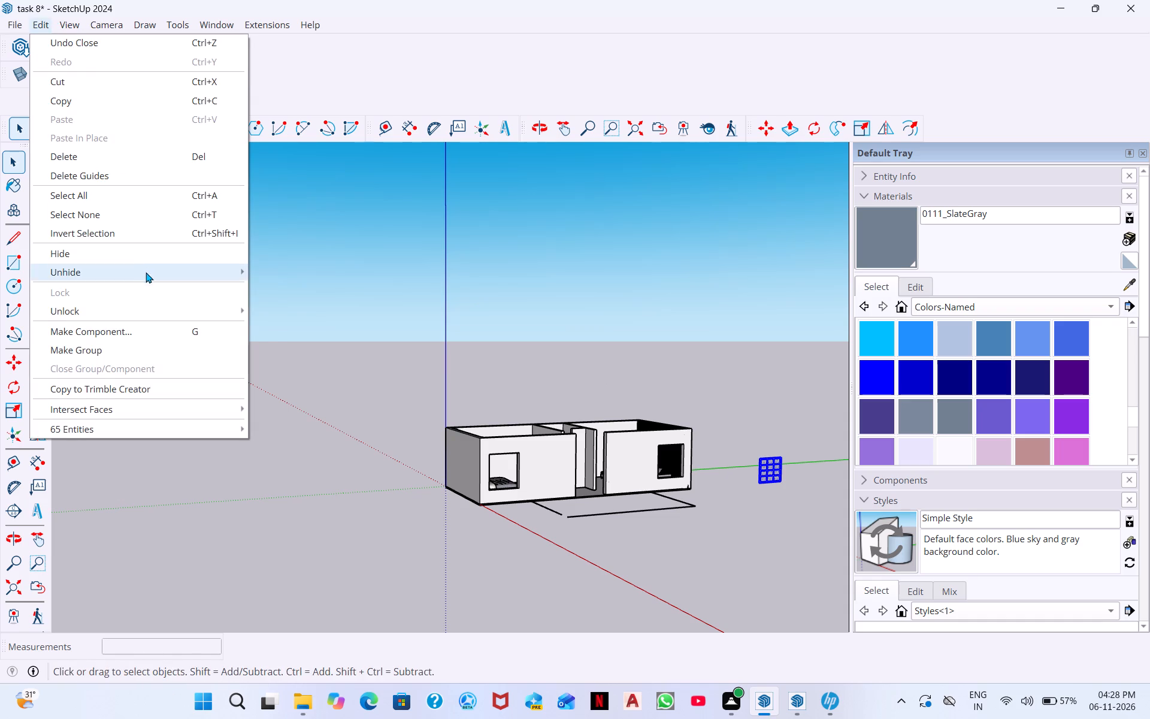
{"action": "left_click", "coordinate": [153, 352]}
{"action": "scroll", "coordinate": [780, 456], "scroll_direction": "up", "scroll_amount": 5}
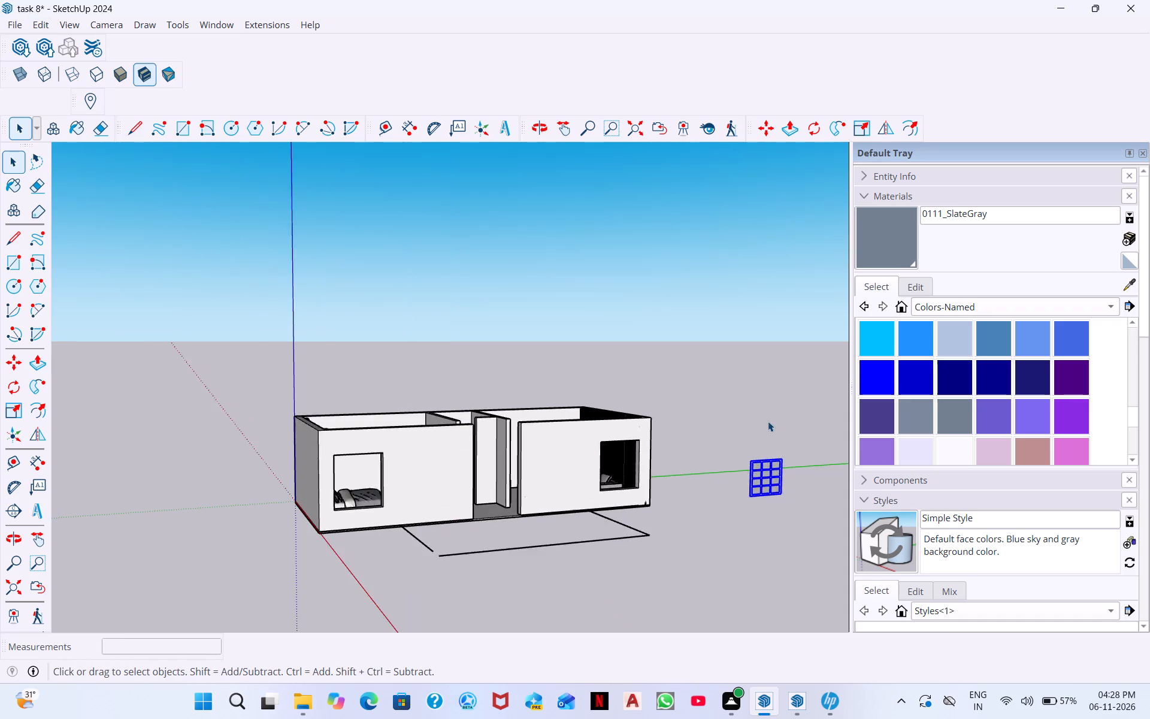
{"action": "scroll", "coordinate": [768, 421], "scroll_direction": "up", "scroll_amount": 15}
{"action": "scroll", "coordinate": [788, 635], "scroll_direction": "up", "scroll_amount": 5}
{"action": "scroll", "coordinate": [803, 544], "scroll_direction": "up", "scroll_amount": 4}
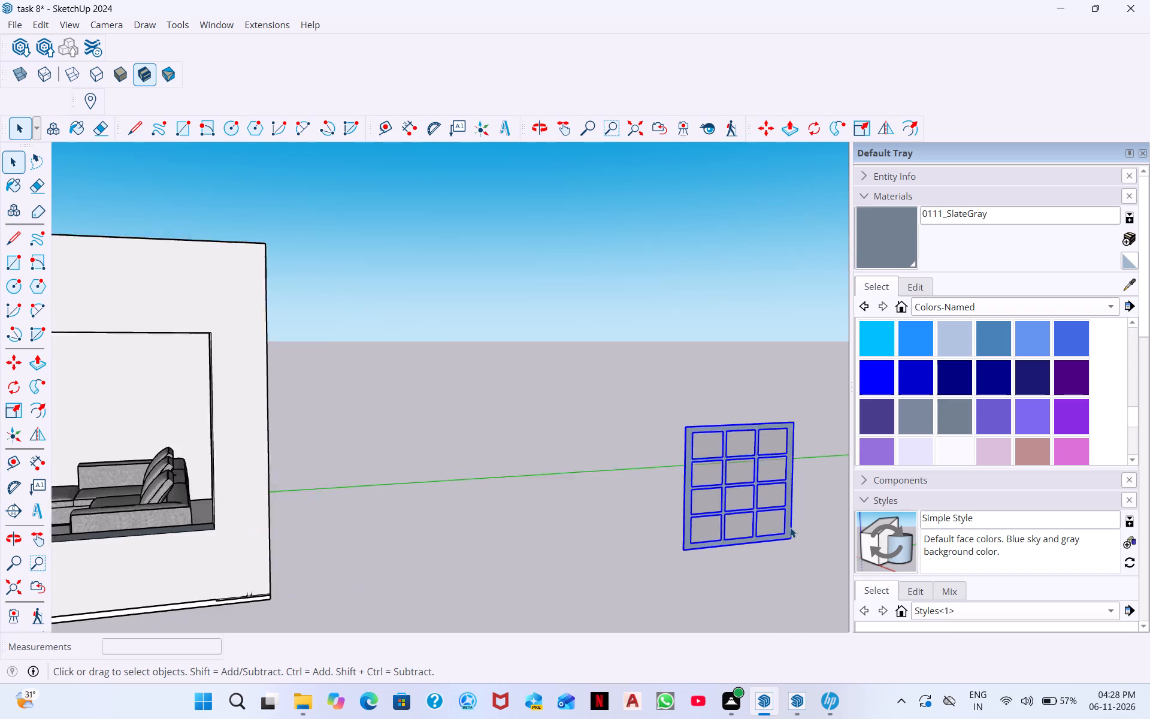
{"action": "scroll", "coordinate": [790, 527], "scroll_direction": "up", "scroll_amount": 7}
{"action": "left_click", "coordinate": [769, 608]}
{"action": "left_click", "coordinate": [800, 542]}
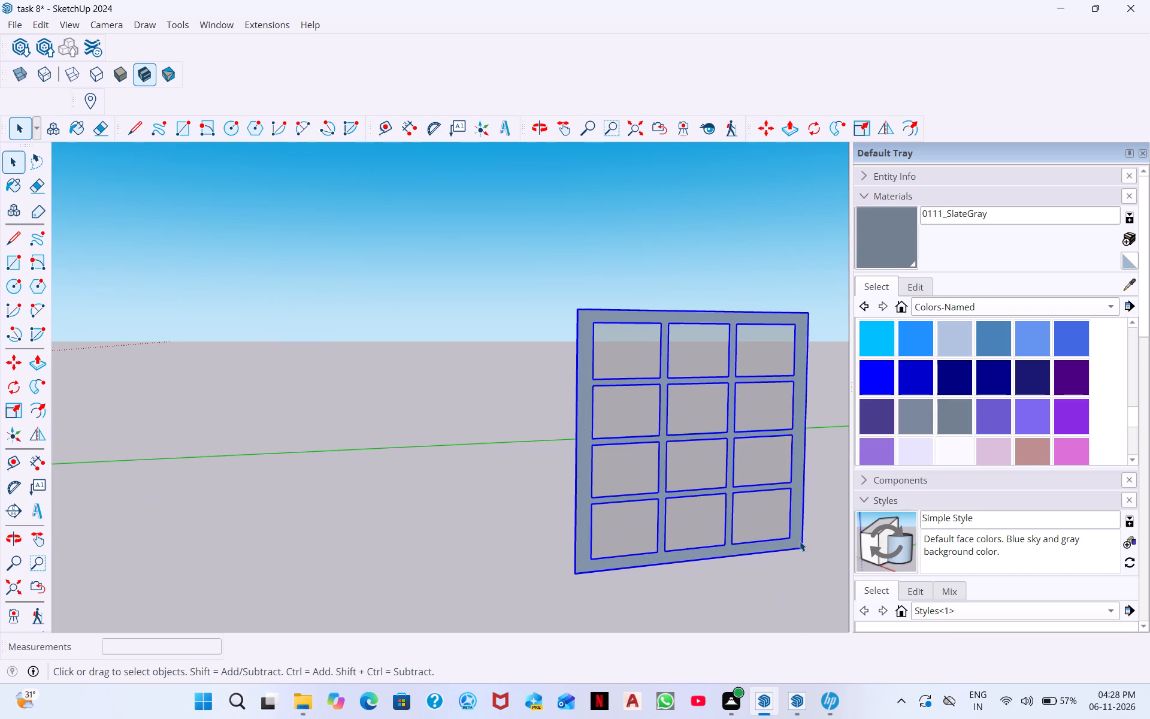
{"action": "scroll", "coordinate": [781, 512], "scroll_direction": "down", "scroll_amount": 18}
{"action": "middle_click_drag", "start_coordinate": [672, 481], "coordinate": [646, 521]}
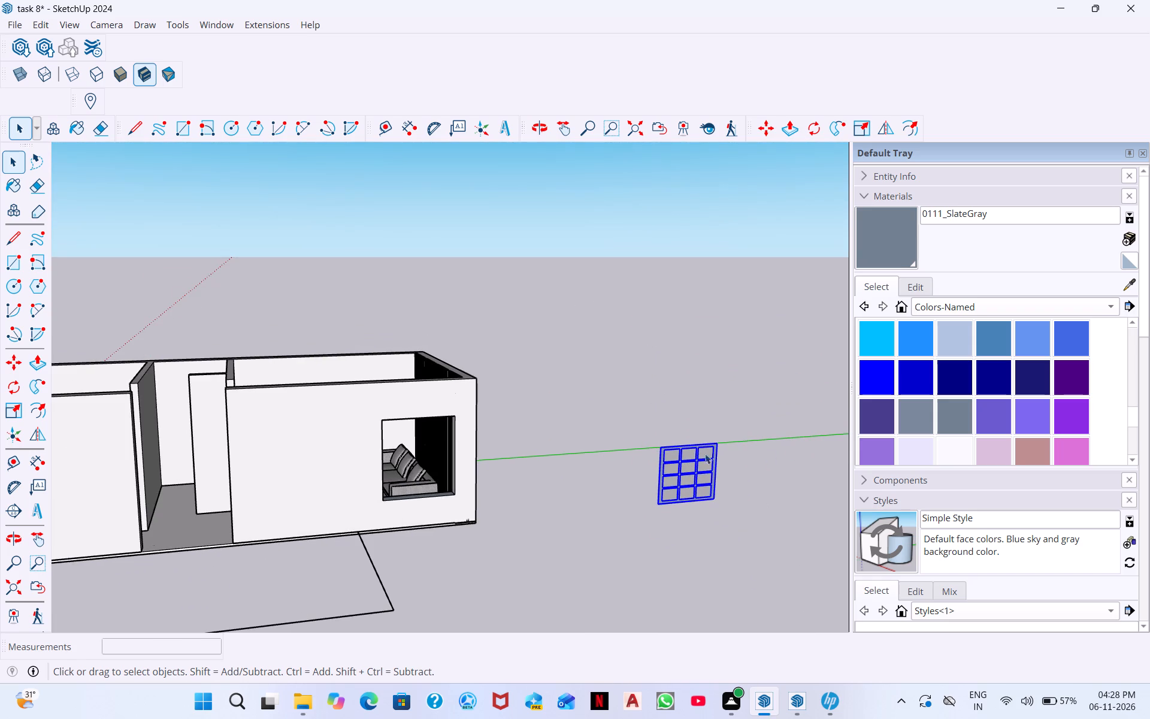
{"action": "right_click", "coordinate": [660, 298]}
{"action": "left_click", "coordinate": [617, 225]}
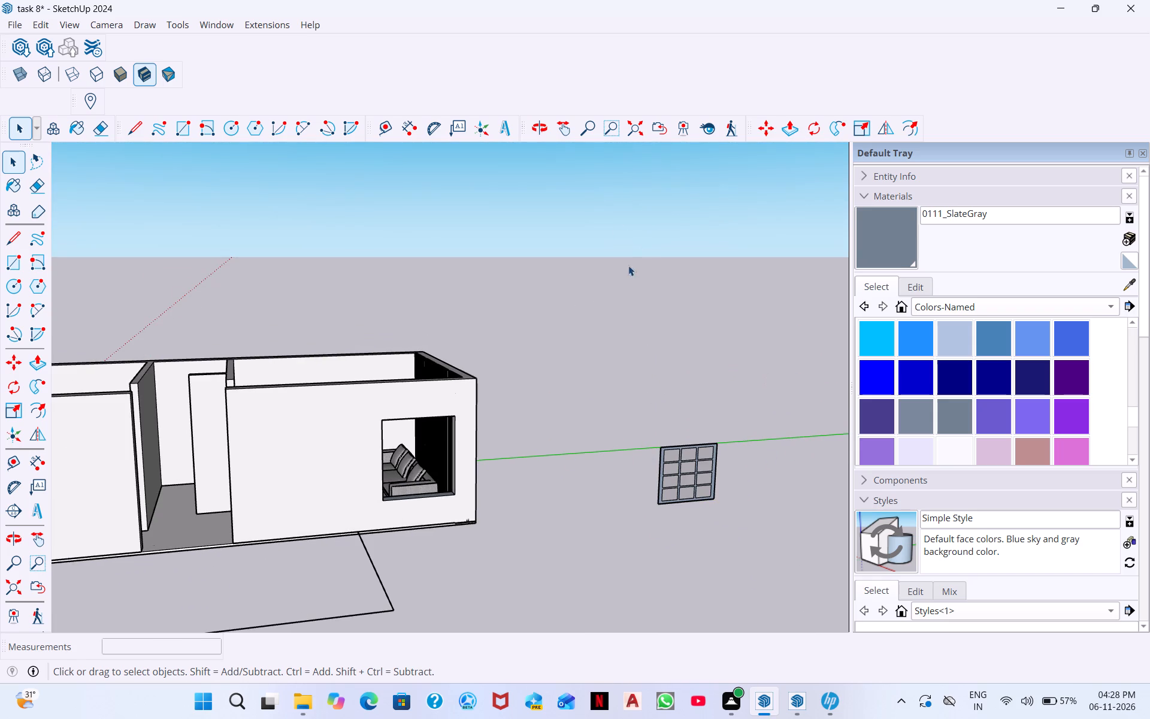
Move the grouped window about 50' 8 5/8" by its lower corner onto the matching lower corner of the bedroom window opening.
{"action": "left_click_drag", "start_coordinate": [753, 555], "coordinate": [636, 400]}
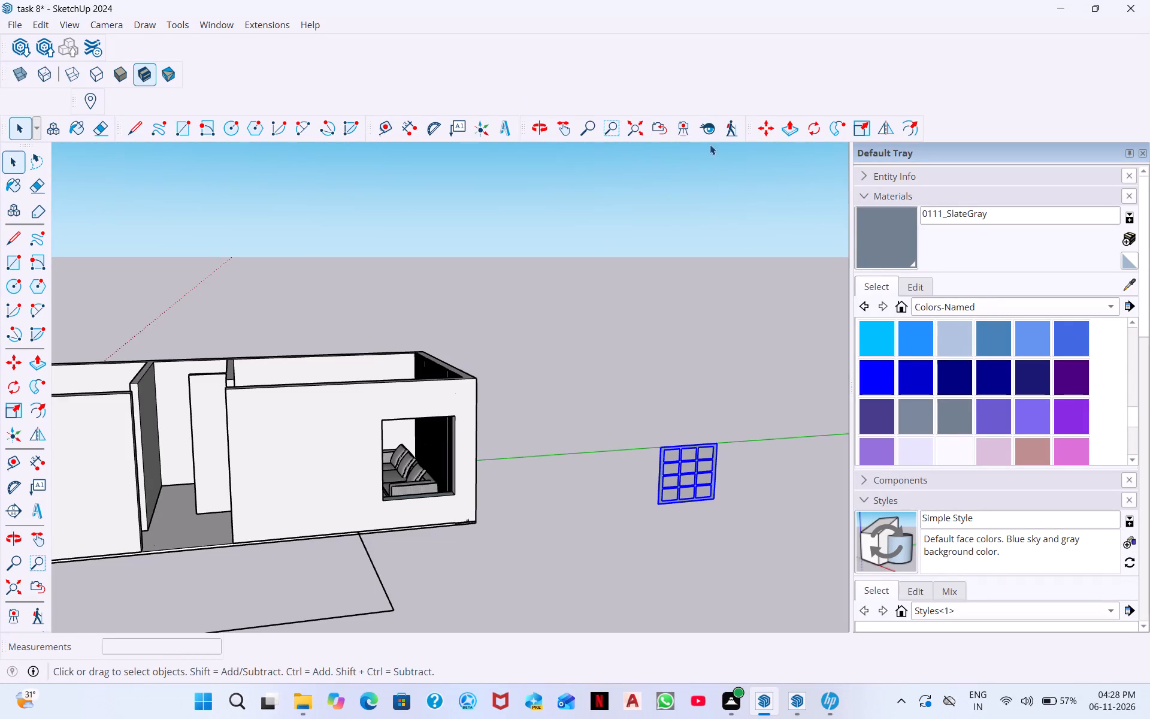
{"action": "left_click", "coordinate": [767, 121]}
{"action": "scroll", "coordinate": [650, 505], "scroll_direction": "up", "scroll_amount": 5}
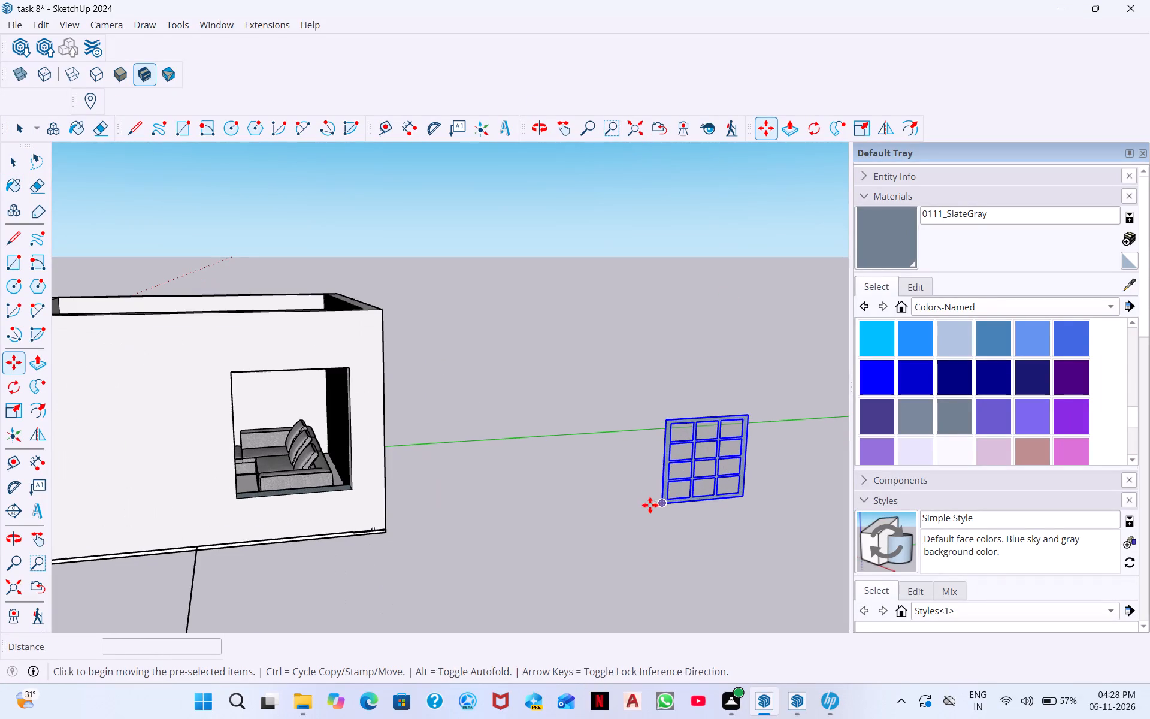
{"action": "left_click", "coordinate": [665, 503]}
{"action": "scroll", "coordinate": [379, 537], "scroll_direction": "down", "scroll_amount": 8}
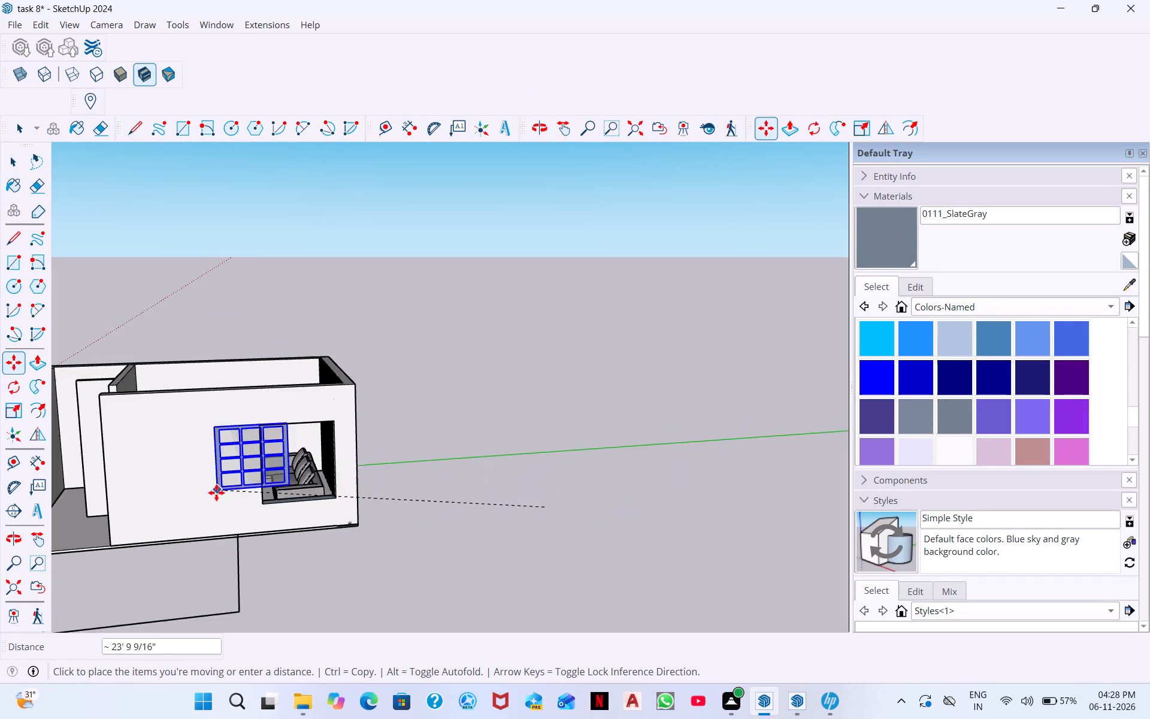
{"action": "scroll", "coordinate": [216, 493], "scroll_direction": "down", "scroll_amount": 20}
{"action": "scroll", "coordinate": [216, 493], "scroll_direction": "down", "scroll_amount": 3}
{"action": "middle_click_drag", "start_coordinate": [109, 552], "coordinate": [104, 560]}
{"action": "middle_click_drag", "start_coordinate": [246, 471], "coordinate": [296, 552]}
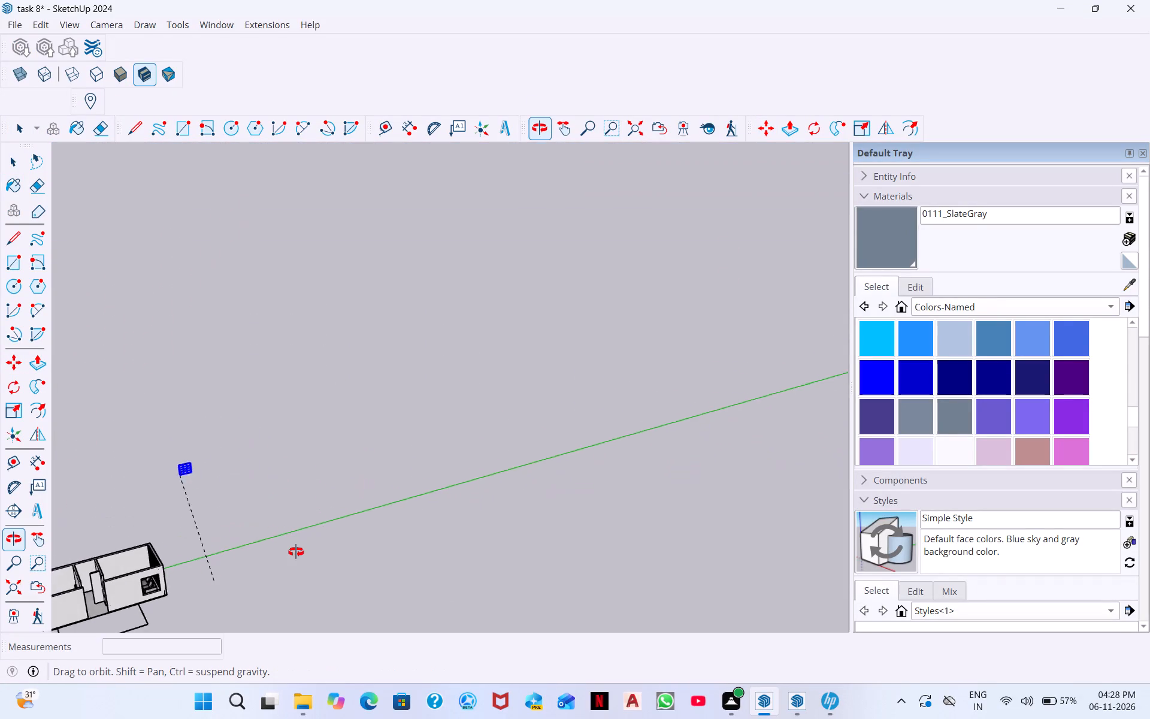
{"action": "middle_click_drag", "start_coordinate": [296, 552], "coordinate": [108, 506]}
{"action": "scroll", "coordinate": [114, 501], "scroll_direction": "up", "scroll_amount": 20}
{"action": "scroll", "coordinate": [114, 501], "scroll_direction": "up", "scroll_amount": 1}
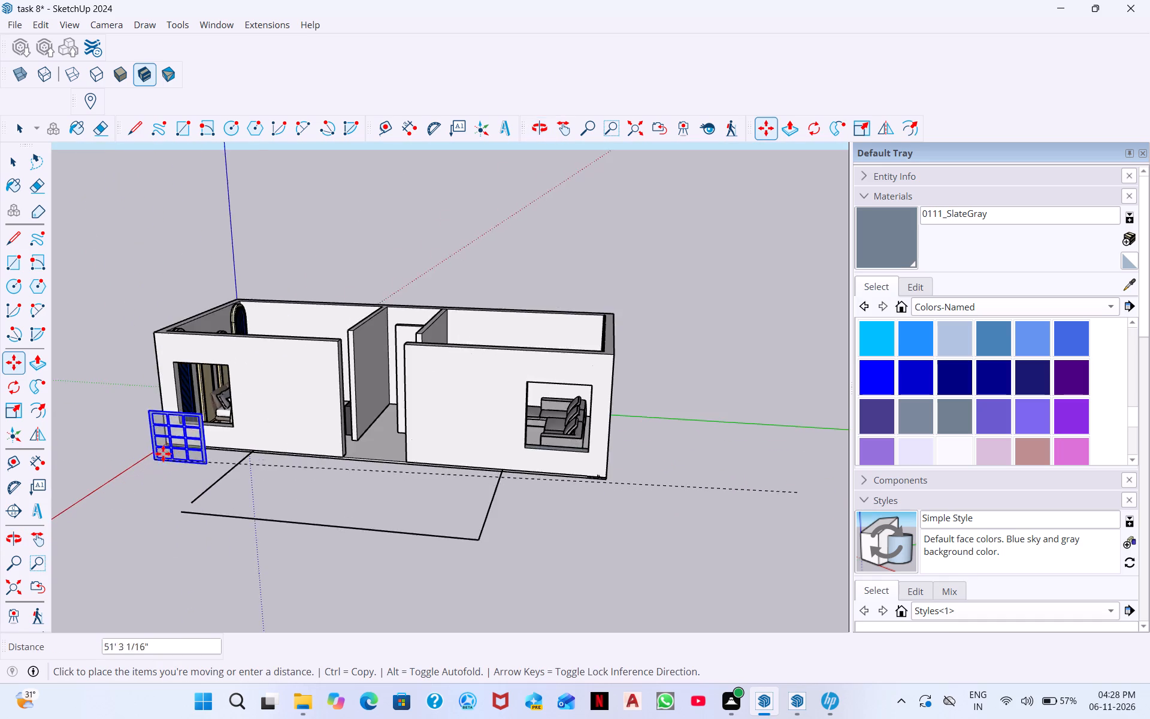
{"action": "scroll", "coordinate": [163, 454], "scroll_direction": "up", "scroll_amount": 9}
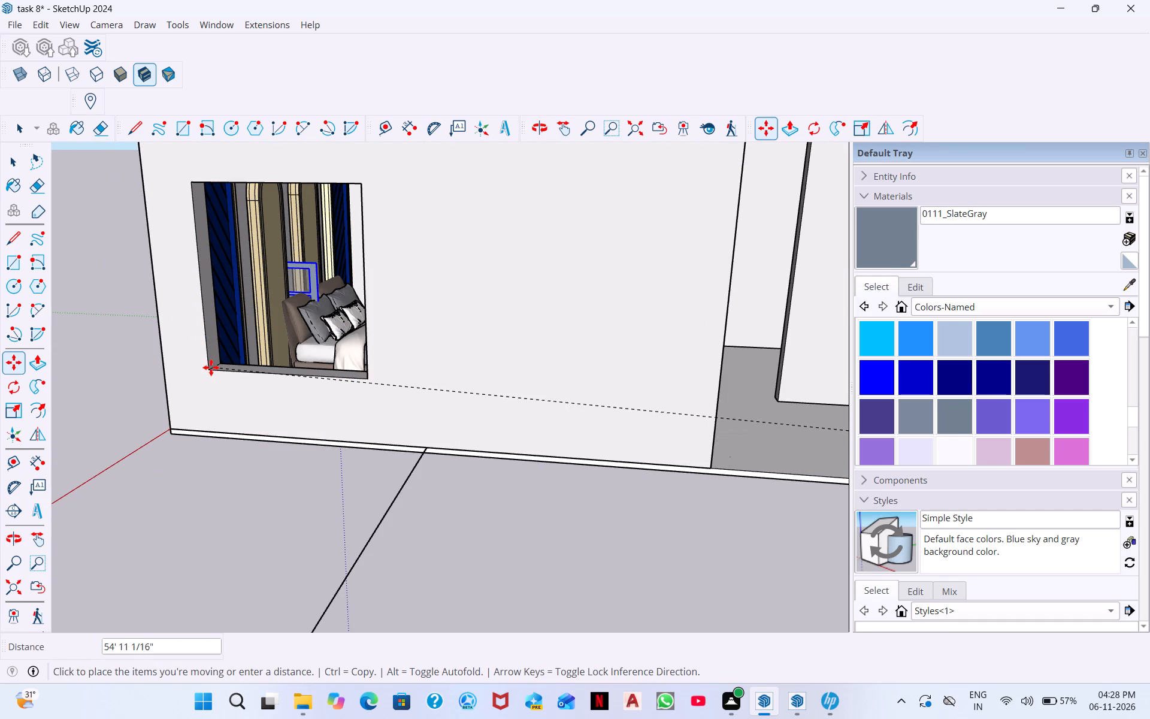
{"action": "scroll", "coordinate": [226, 364], "scroll_direction": "up", "scroll_amount": 7}
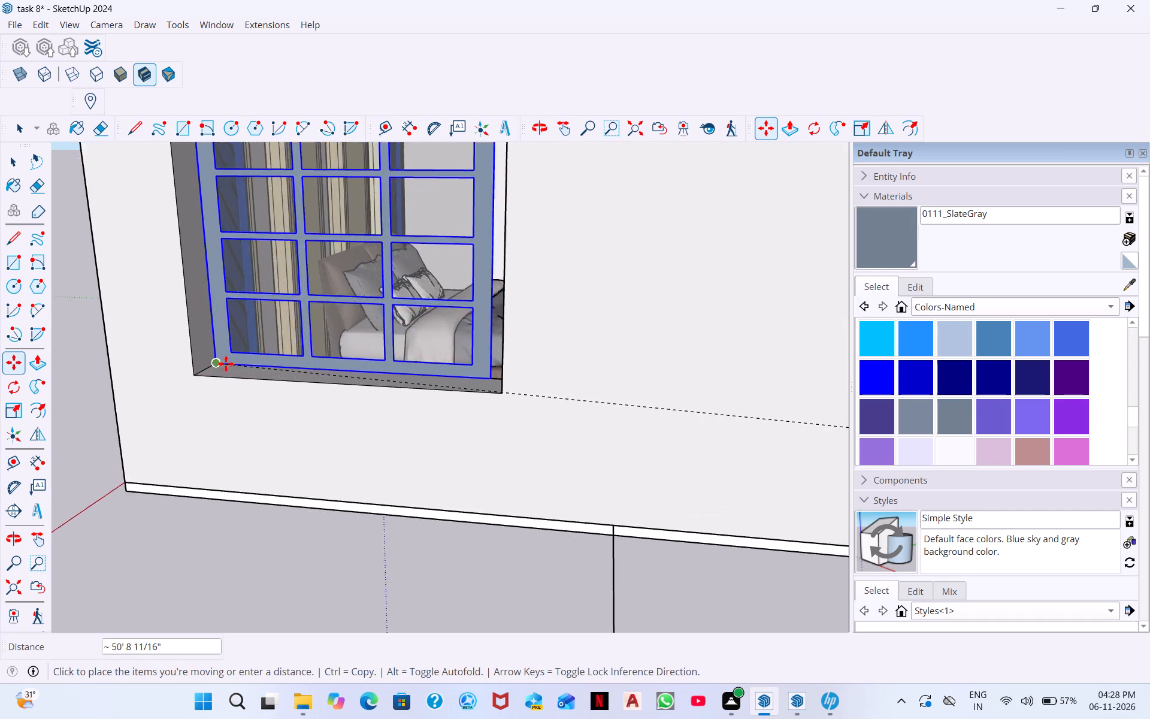
{"action": "scroll", "coordinate": [226, 364], "scroll_direction": "up", "scroll_amount": 5}
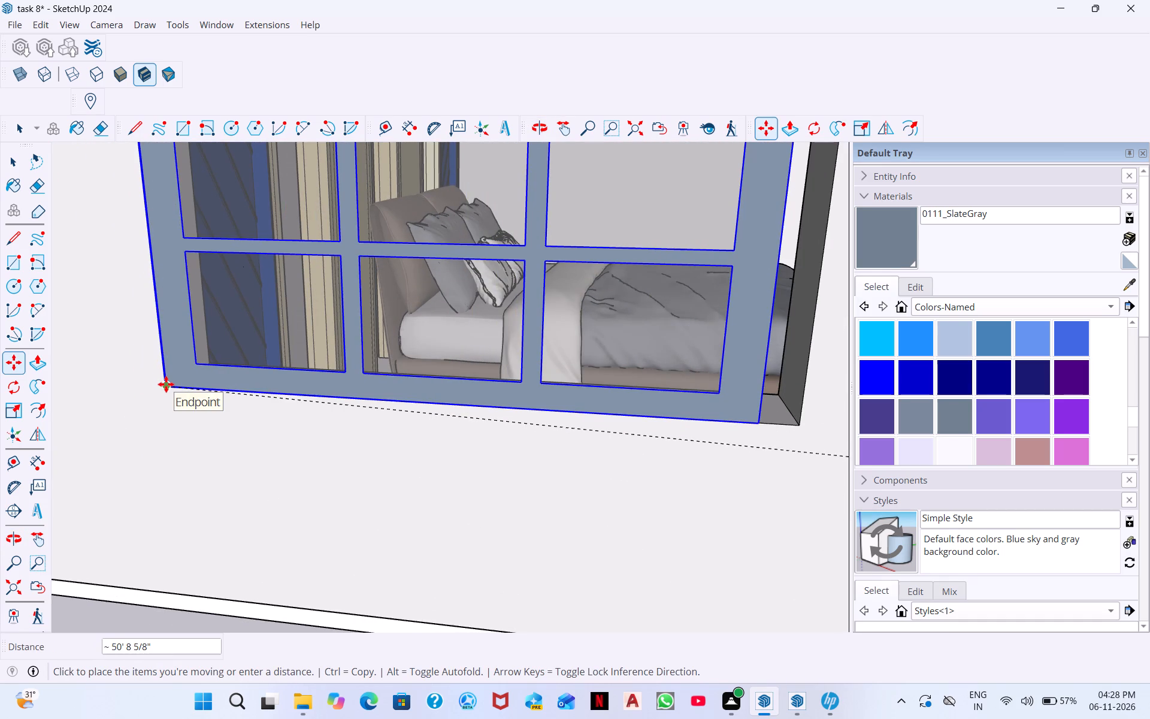
{"action": "left_click", "coordinate": [166, 384]}
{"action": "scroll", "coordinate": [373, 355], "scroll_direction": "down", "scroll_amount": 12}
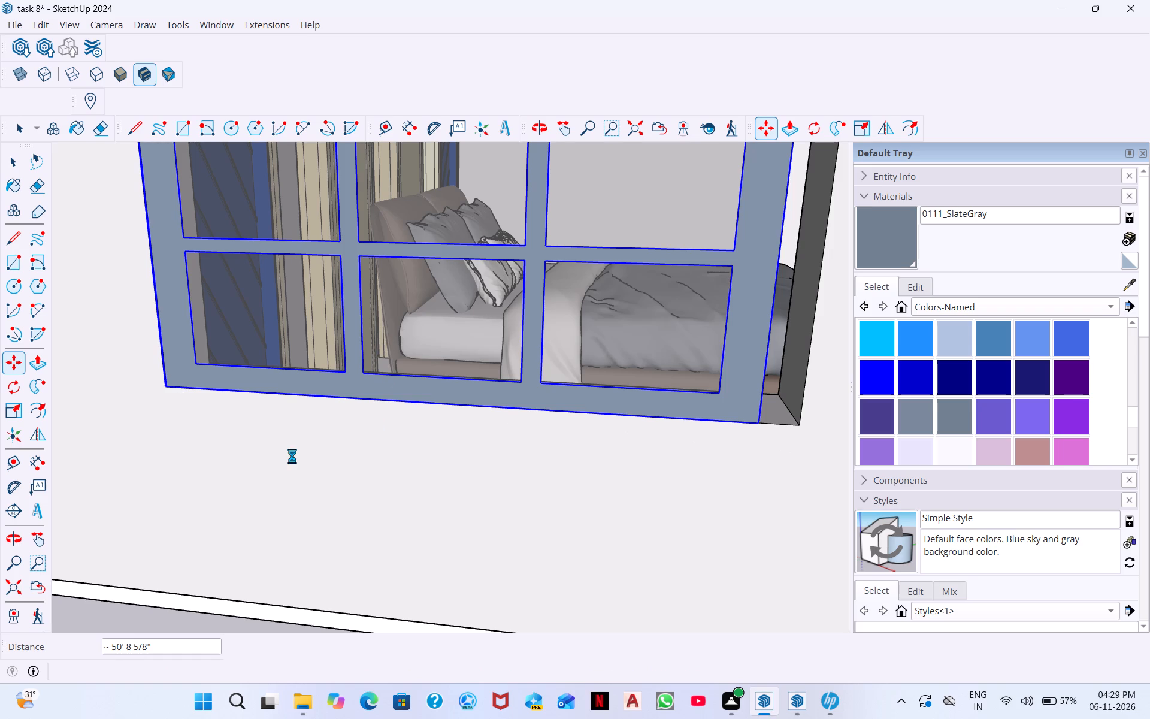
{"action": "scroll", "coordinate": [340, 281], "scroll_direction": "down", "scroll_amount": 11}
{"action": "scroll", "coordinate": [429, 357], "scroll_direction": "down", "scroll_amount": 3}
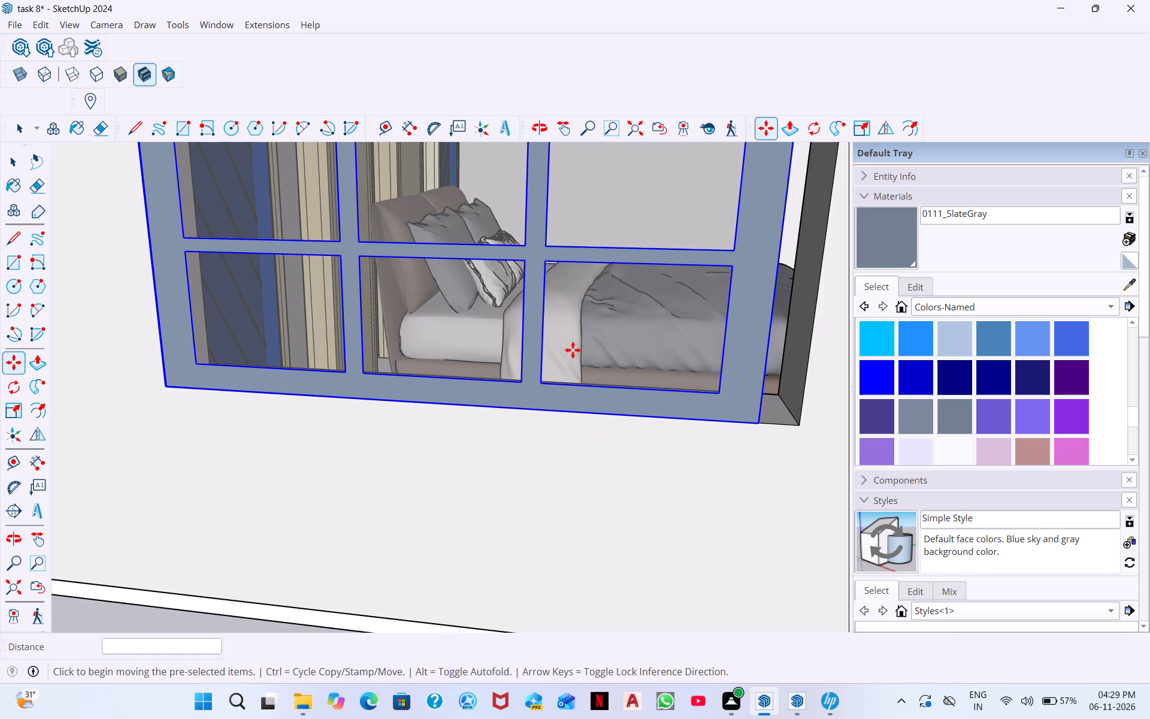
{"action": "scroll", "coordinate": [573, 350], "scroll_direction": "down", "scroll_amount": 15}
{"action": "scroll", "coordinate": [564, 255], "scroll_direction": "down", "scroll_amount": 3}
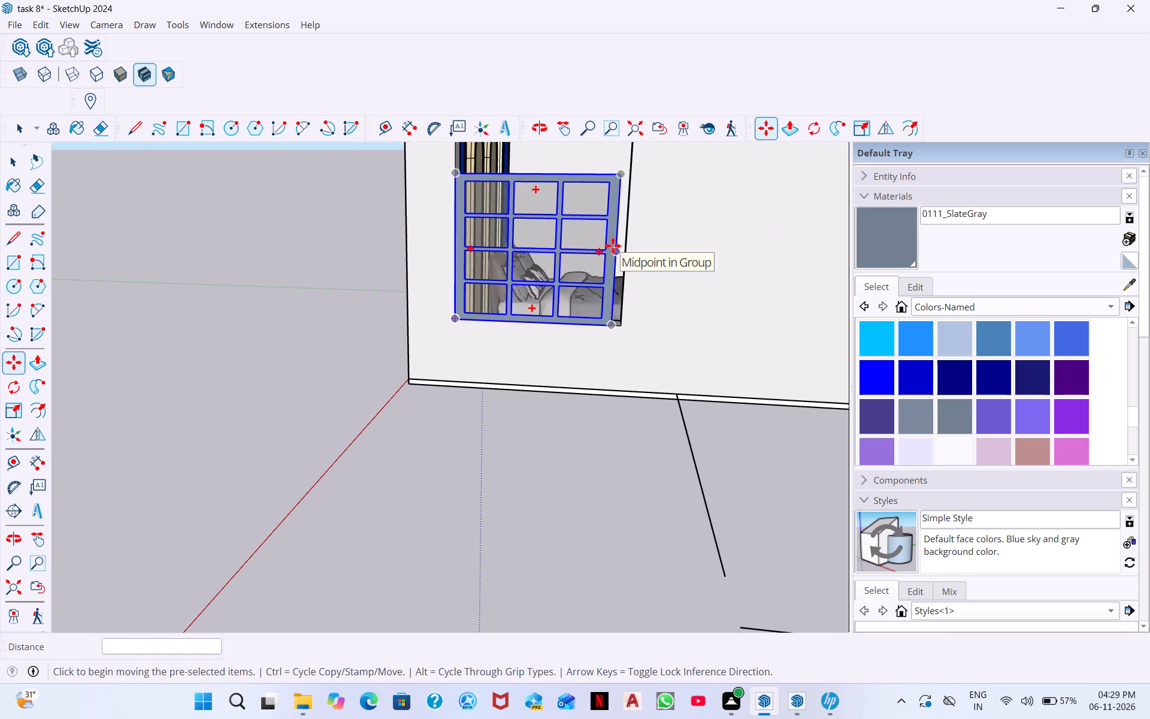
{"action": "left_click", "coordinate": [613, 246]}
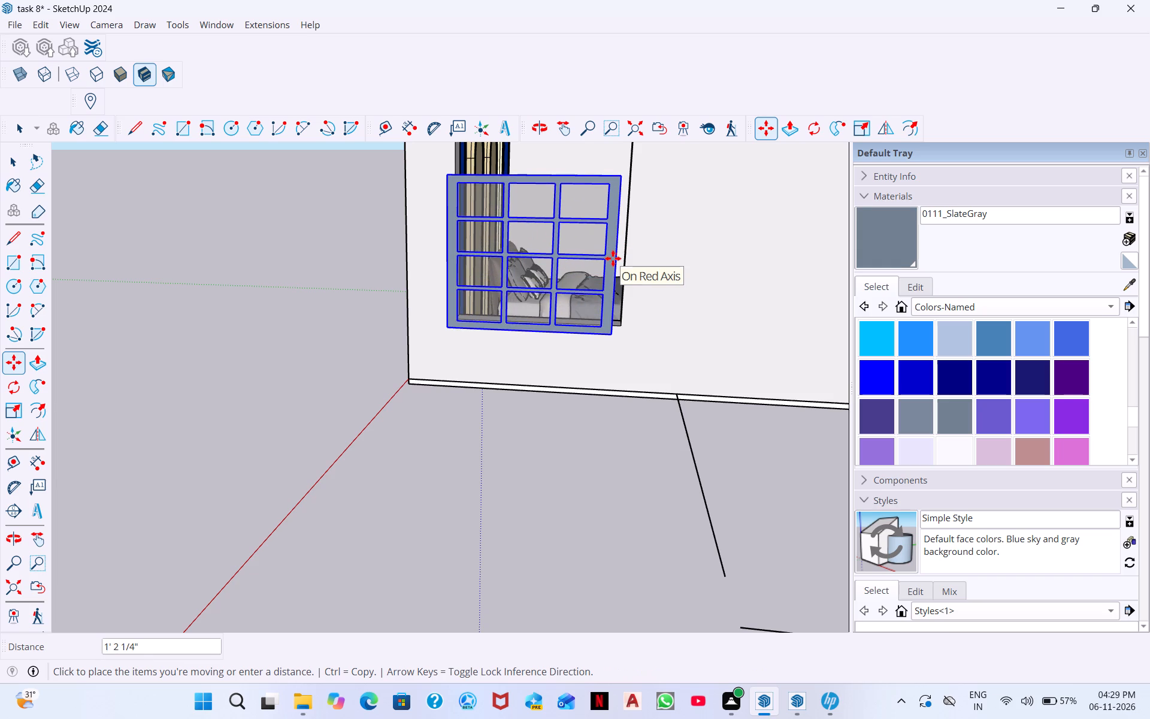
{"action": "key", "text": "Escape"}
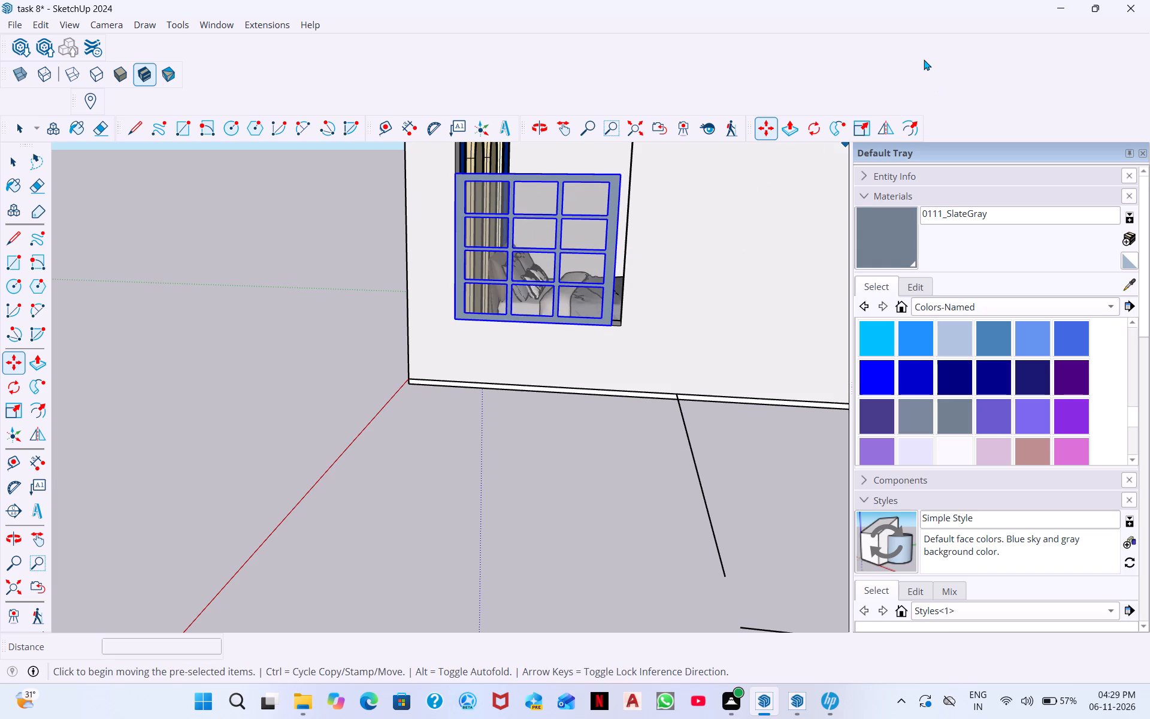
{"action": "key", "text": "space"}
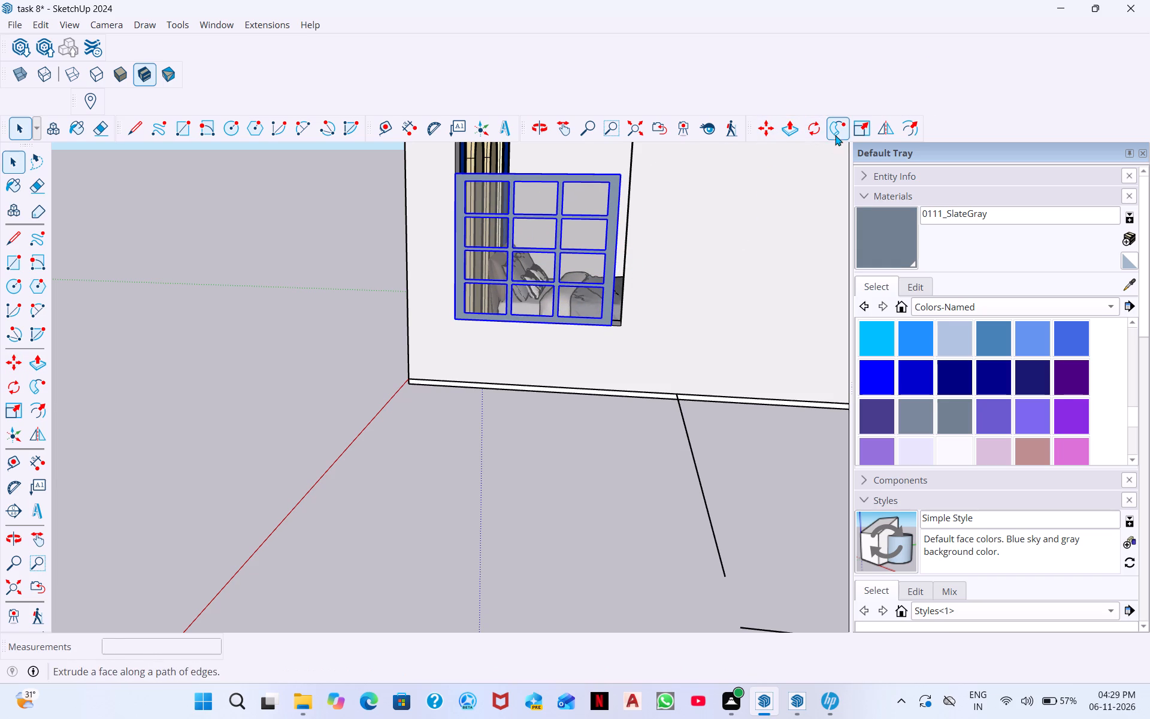
Scale the window uniformly by 1.06 from its lower corner so it spans the bedroom opening's width.
{"action": "left_click", "coordinate": [857, 128]}
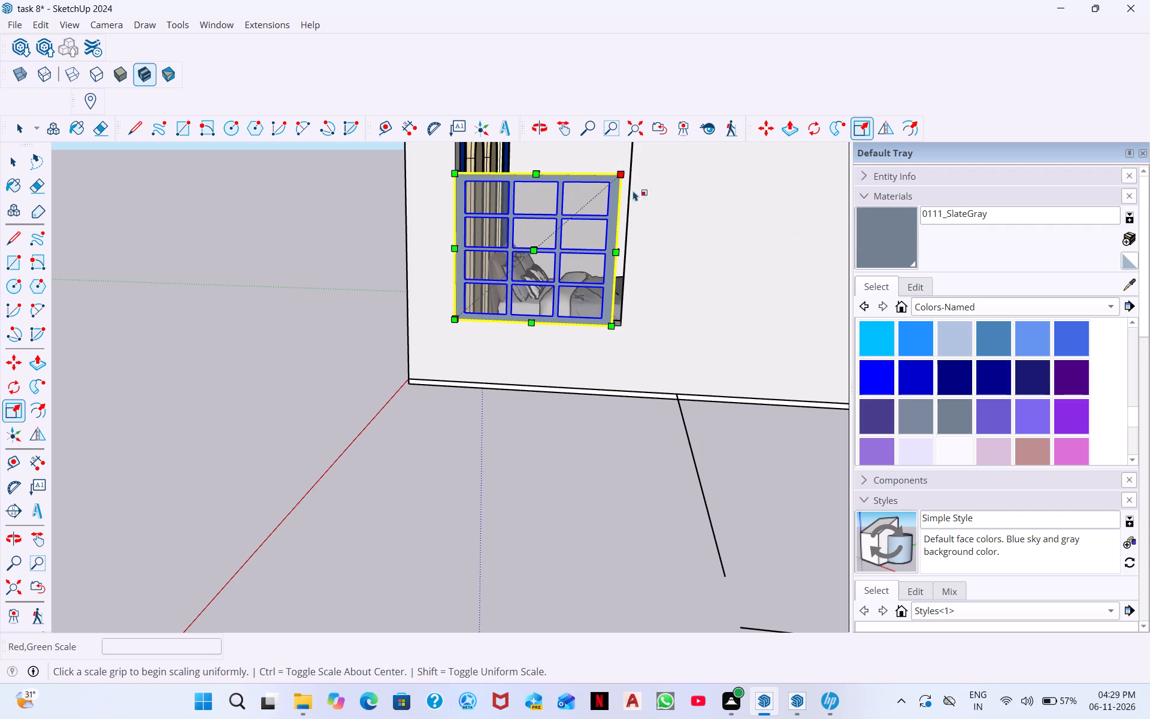
{"action": "scroll", "coordinate": [613, 322], "scroll_direction": "up", "scroll_amount": 5}
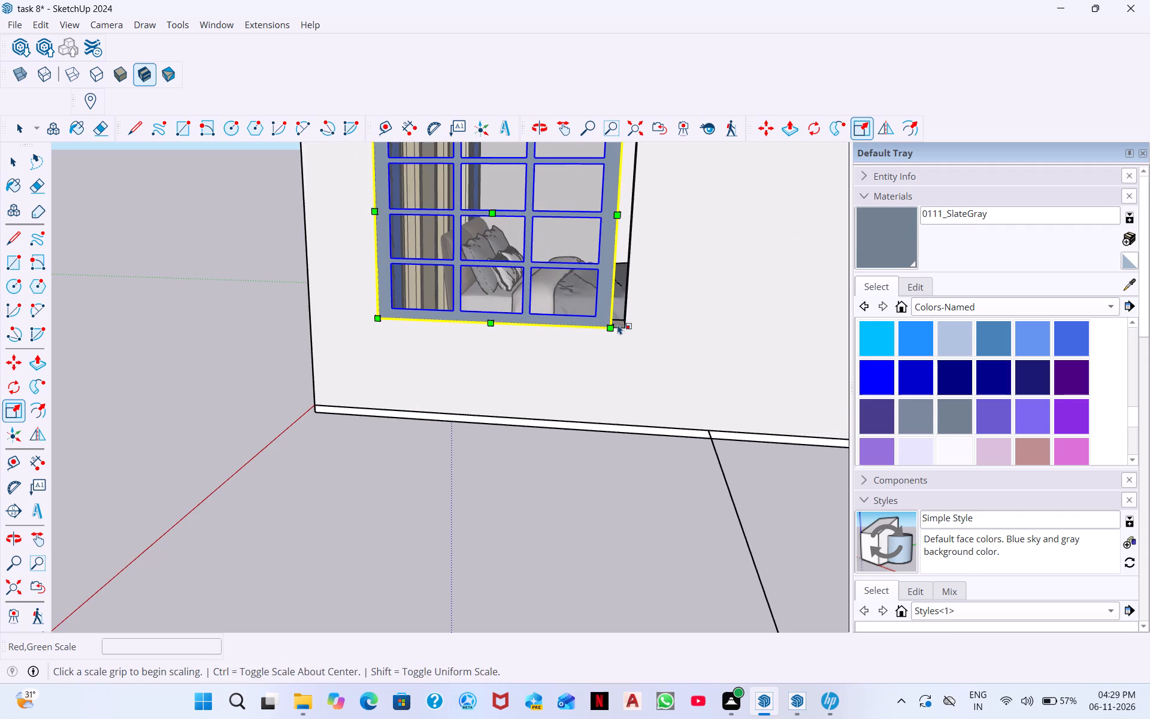
{"action": "left_click", "coordinate": [613, 327]}
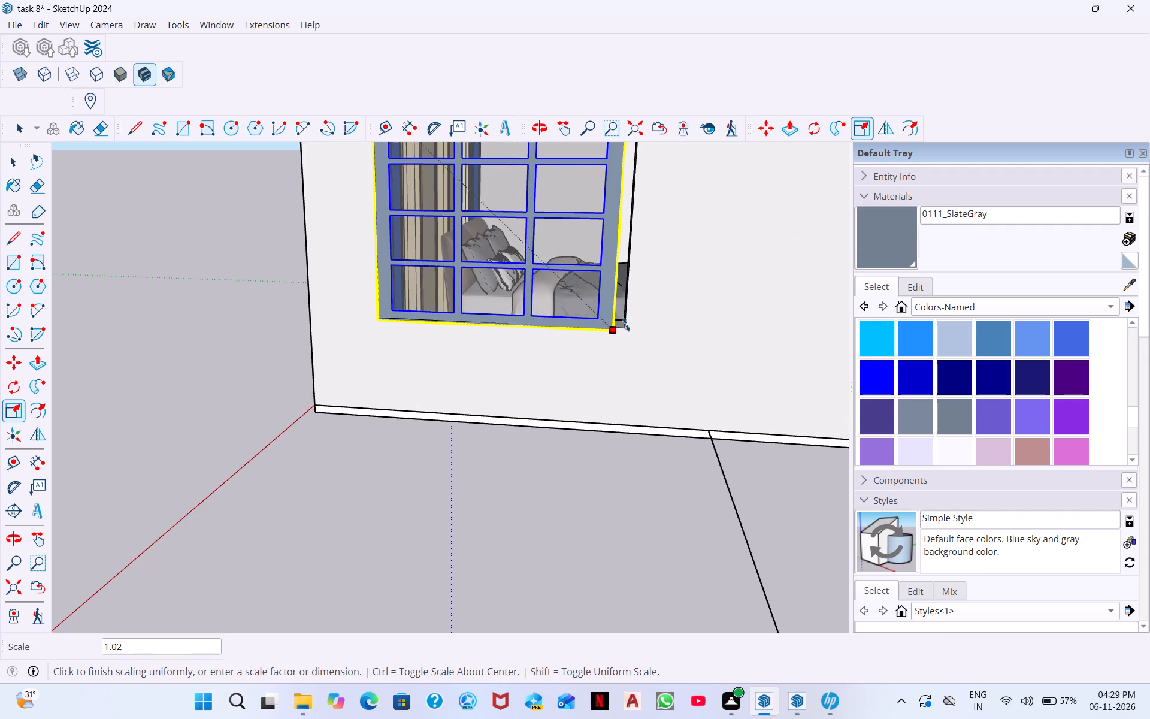
{"action": "left_click", "coordinate": [670, 297]}
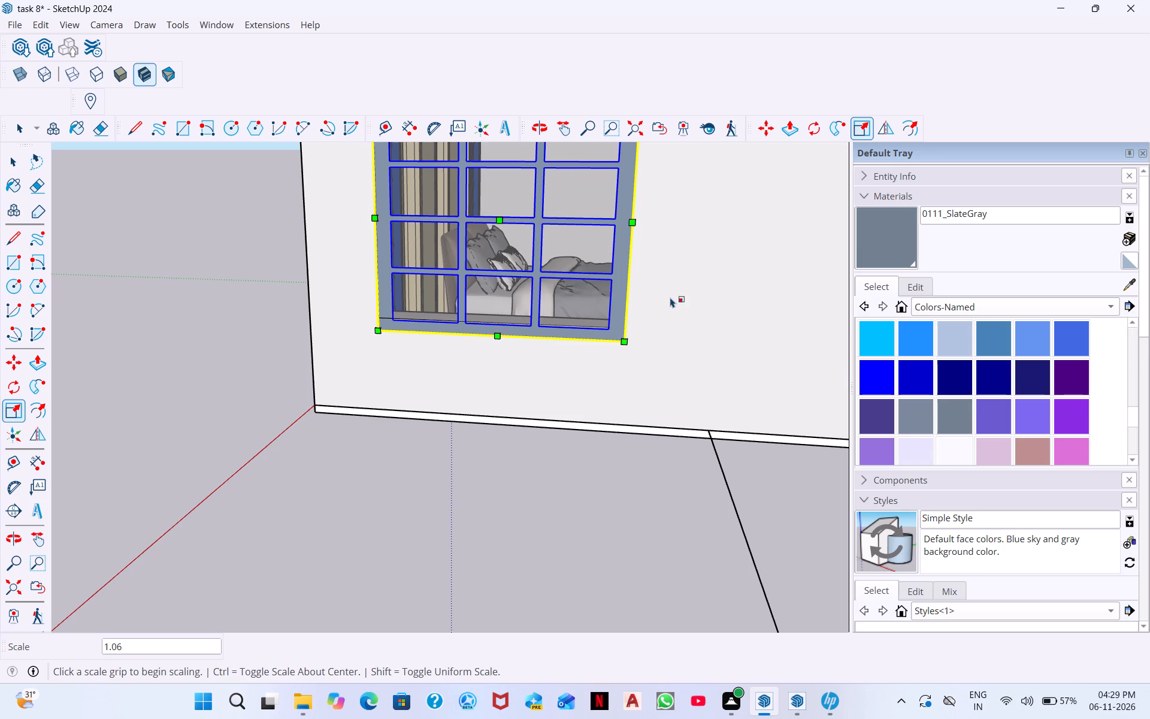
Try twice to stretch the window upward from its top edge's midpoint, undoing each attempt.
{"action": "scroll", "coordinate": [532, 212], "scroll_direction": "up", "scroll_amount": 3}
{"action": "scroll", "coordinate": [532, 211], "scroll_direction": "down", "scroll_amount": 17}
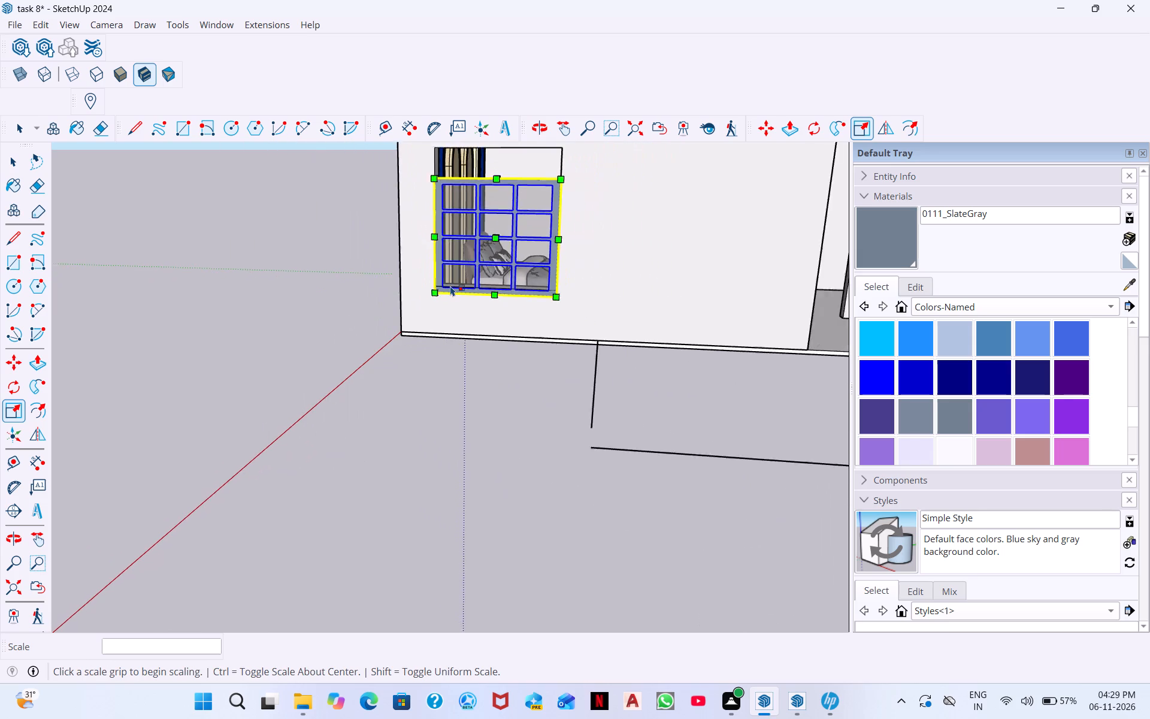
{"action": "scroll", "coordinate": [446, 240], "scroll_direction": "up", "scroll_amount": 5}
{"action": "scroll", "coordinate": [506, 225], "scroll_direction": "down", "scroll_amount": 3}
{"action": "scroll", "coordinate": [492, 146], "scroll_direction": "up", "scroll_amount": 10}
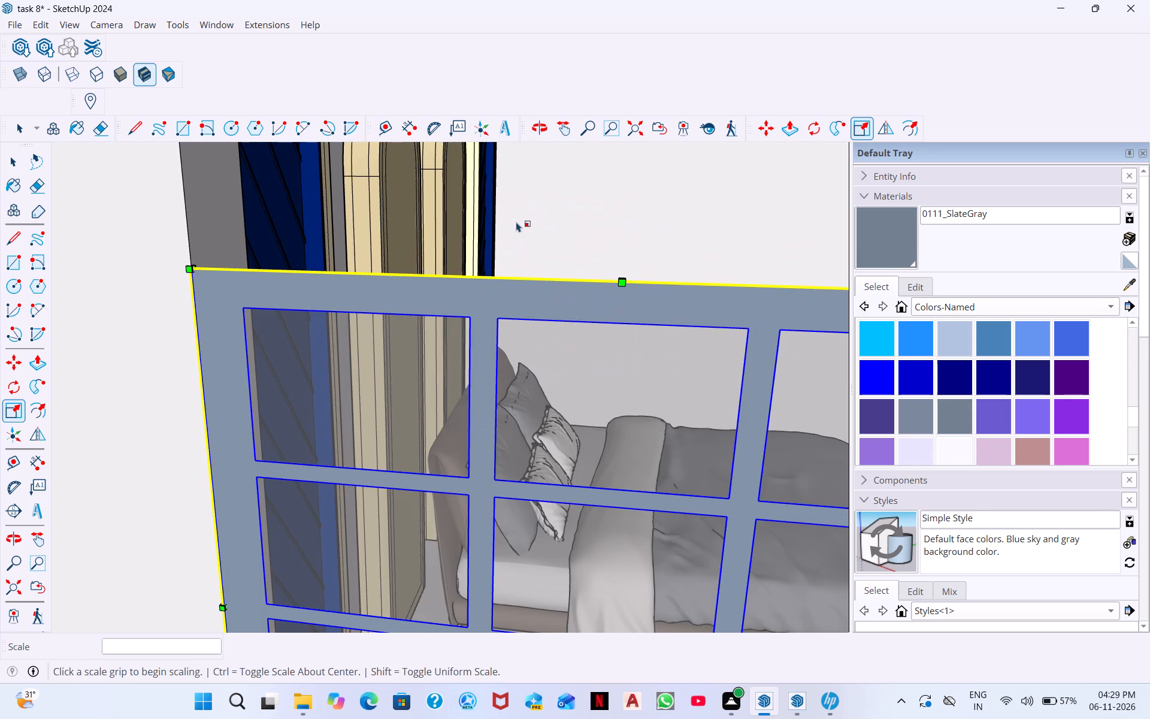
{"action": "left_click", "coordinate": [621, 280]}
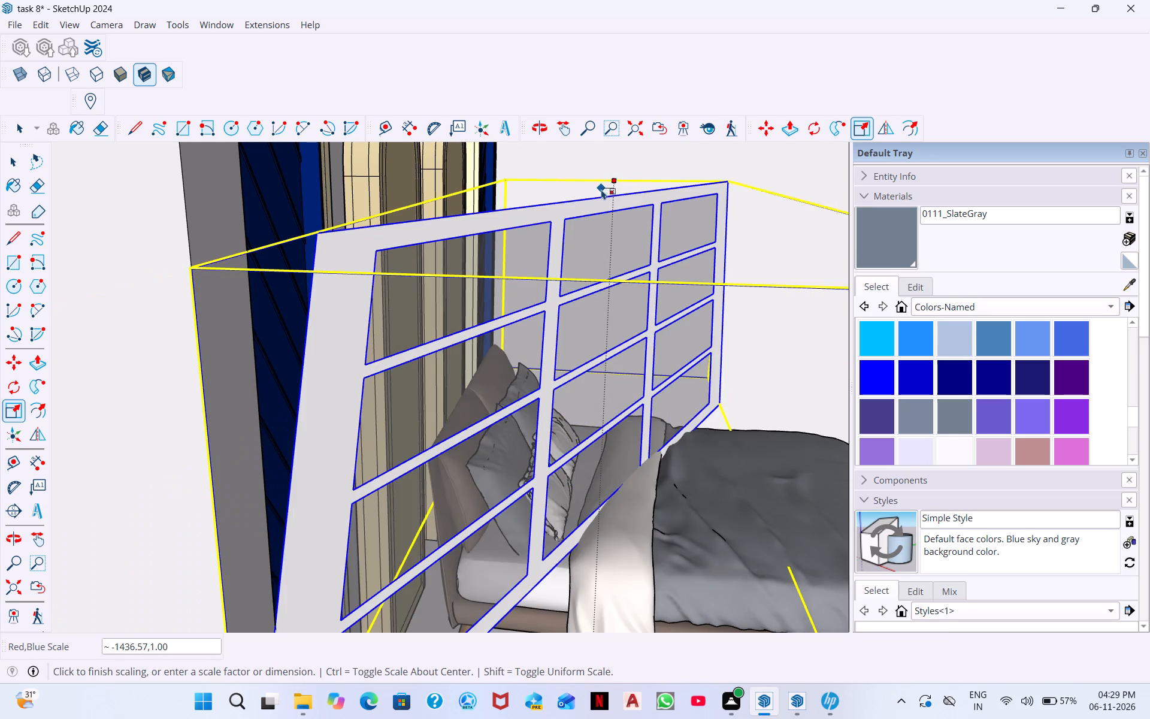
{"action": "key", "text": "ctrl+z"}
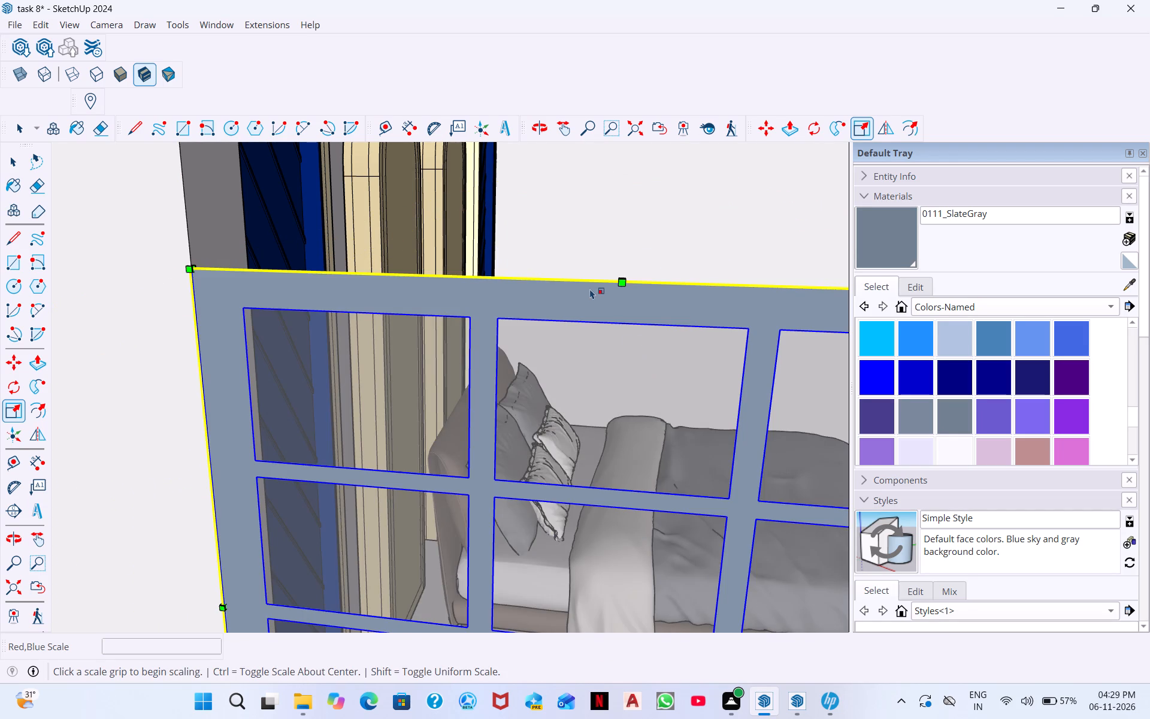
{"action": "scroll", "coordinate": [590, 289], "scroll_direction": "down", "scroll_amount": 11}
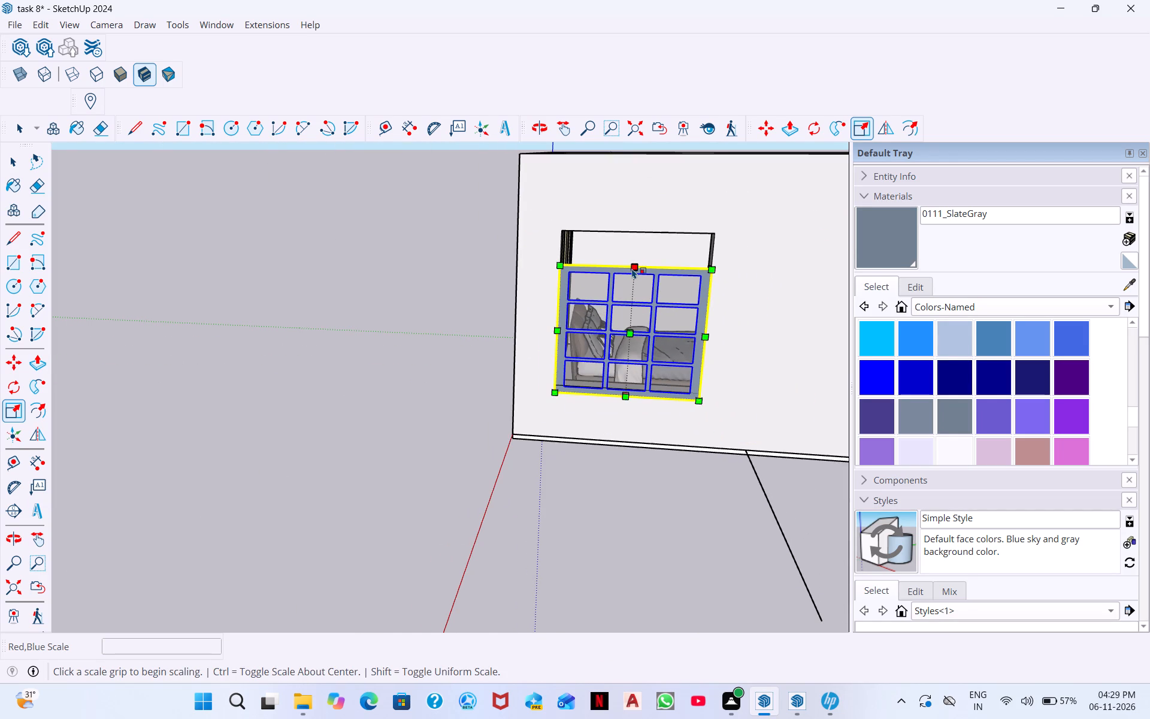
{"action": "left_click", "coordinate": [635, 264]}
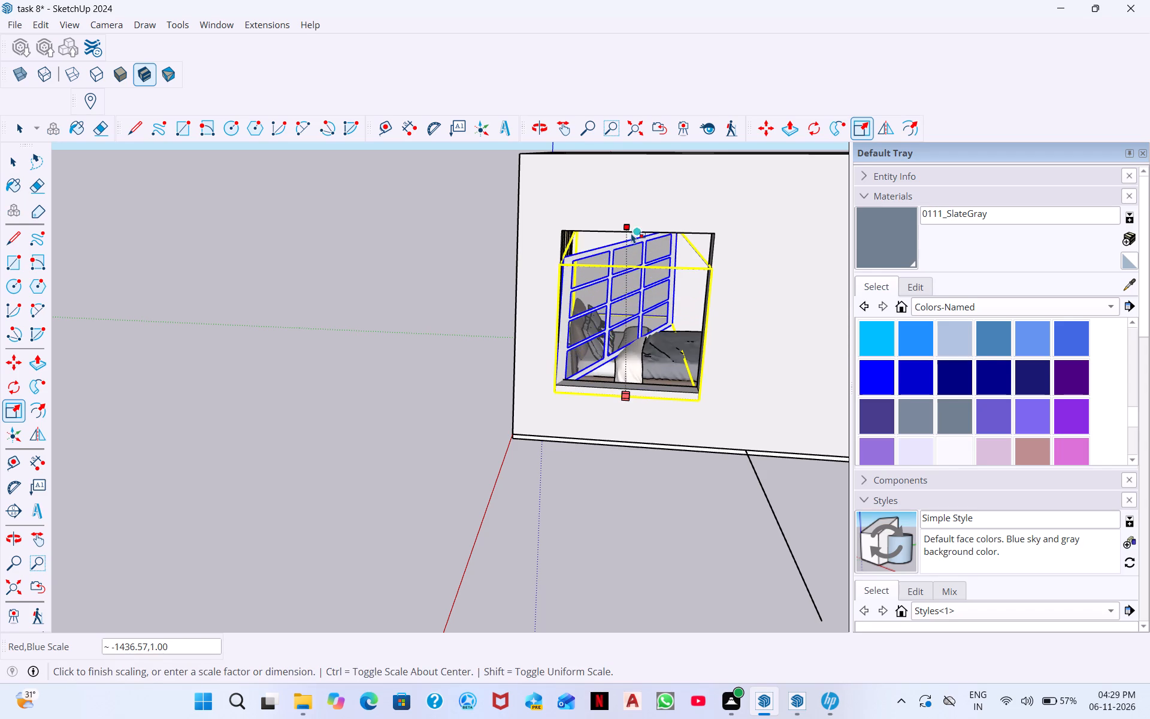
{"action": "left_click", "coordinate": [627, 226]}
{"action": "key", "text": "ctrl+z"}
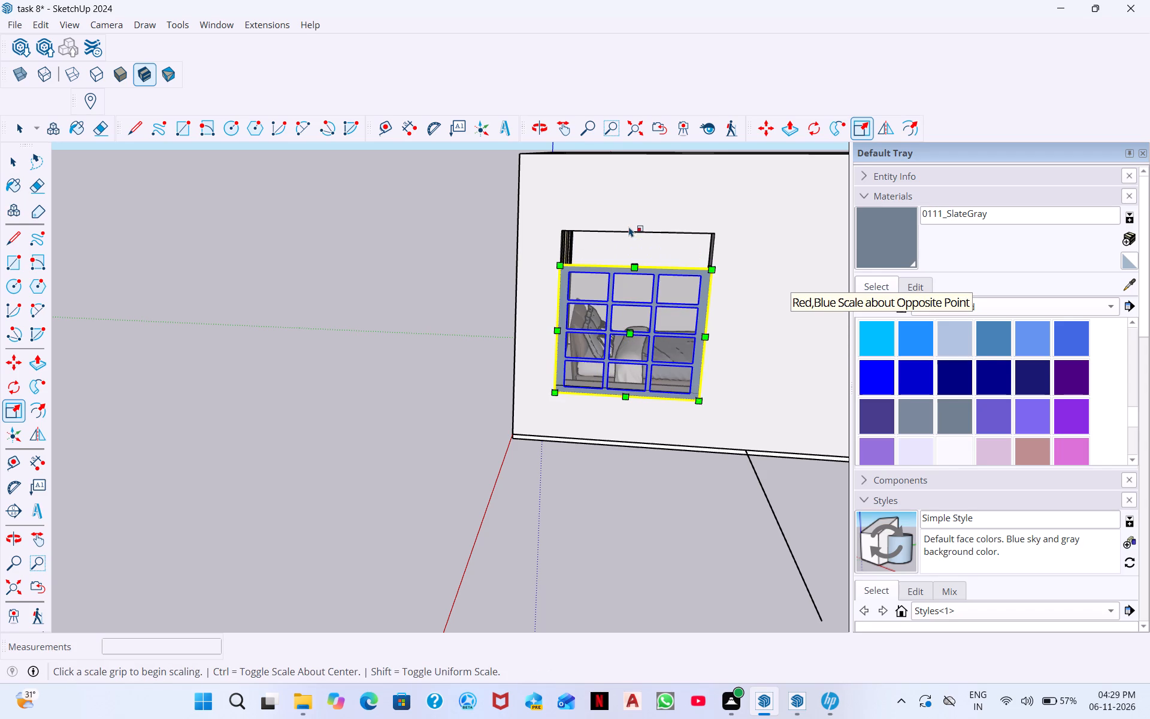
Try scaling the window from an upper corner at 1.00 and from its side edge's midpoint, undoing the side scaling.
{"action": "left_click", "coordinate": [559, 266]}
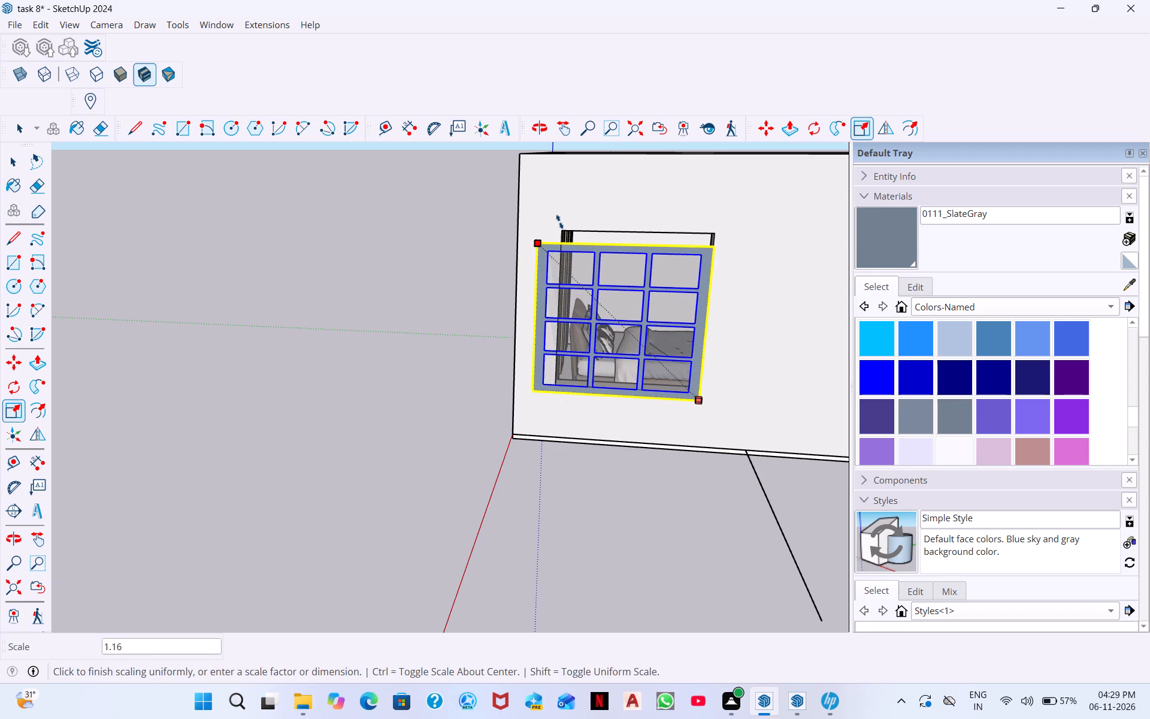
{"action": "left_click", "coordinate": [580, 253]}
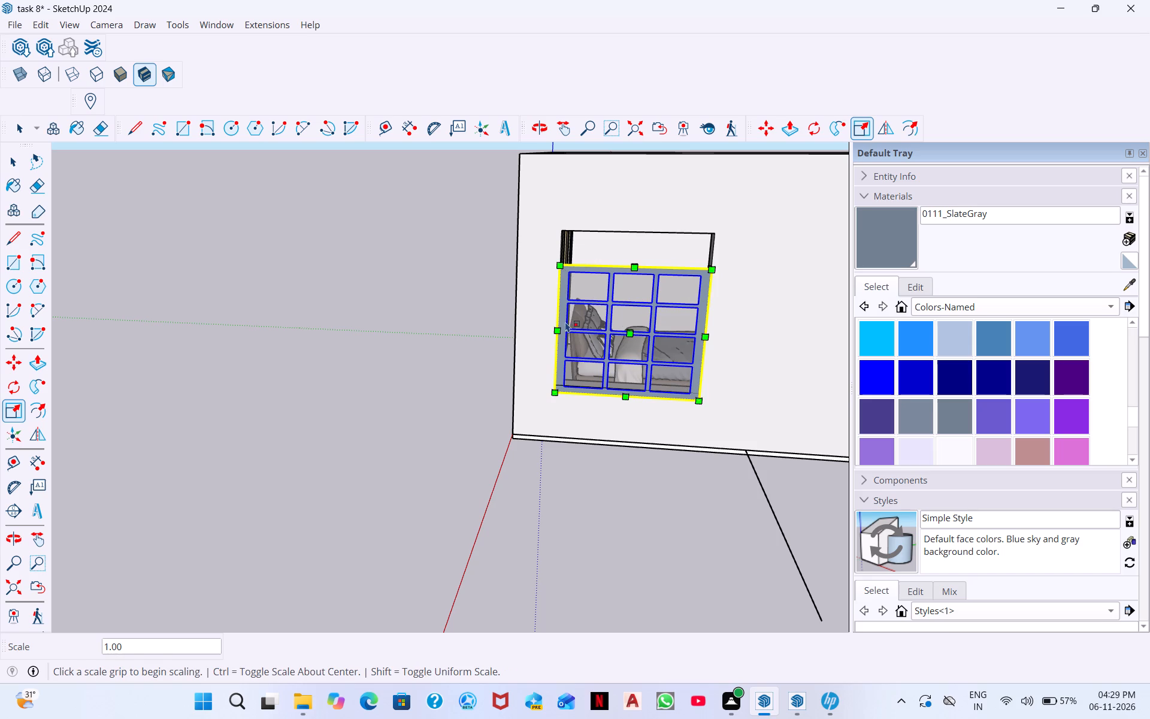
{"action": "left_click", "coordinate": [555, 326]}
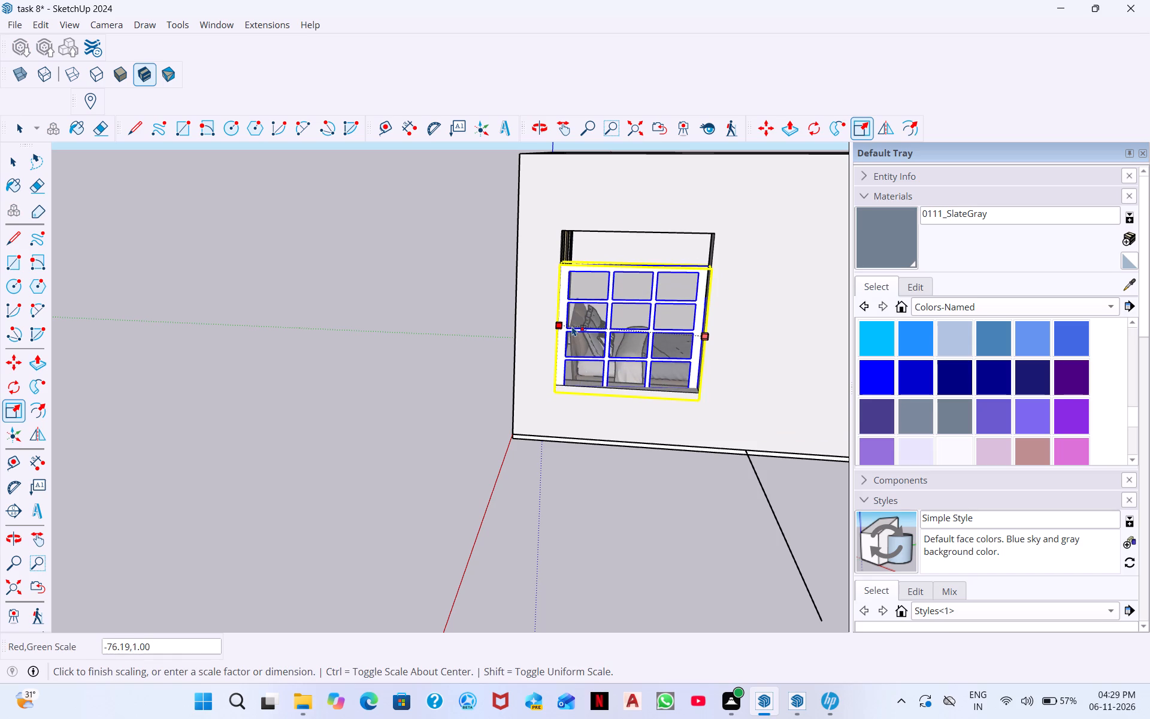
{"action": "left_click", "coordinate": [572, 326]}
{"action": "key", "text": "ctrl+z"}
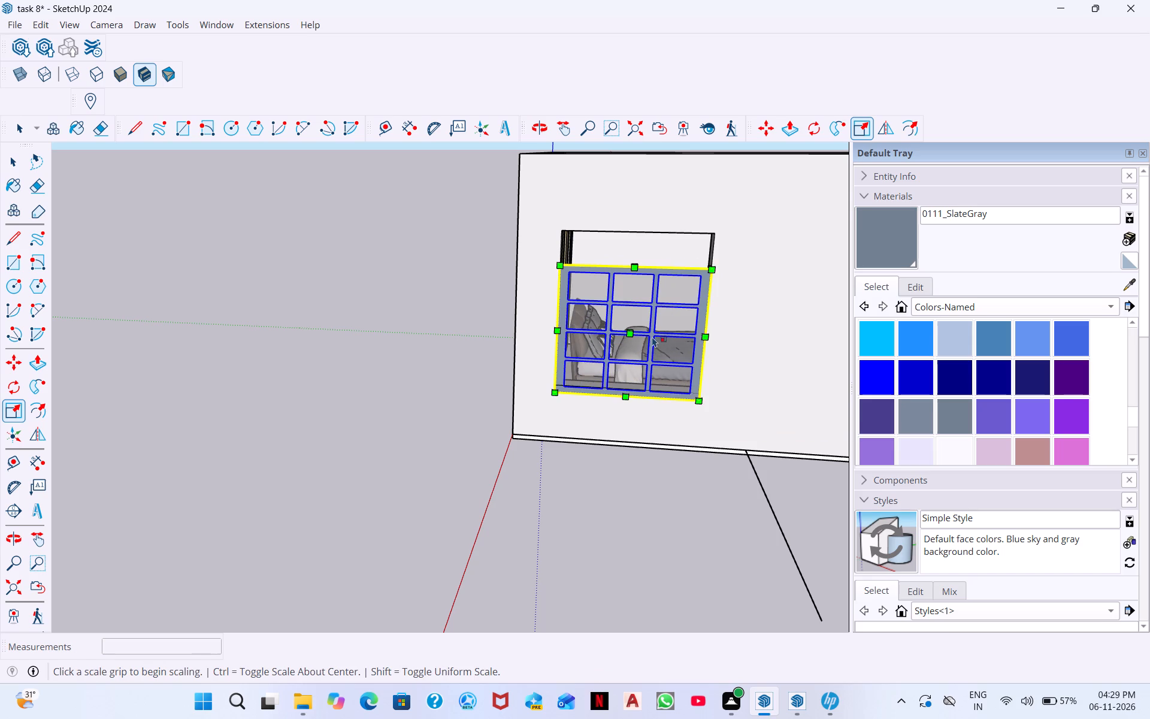
Stretch the window by its top edge's midpoint up to the upper edge of the bedroom opening.
{"action": "scroll", "coordinate": [652, 338], "scroll_direction": "down", "scroll_amount": 3}
{"action": "middle_click_drag", "start_coordinate": [697, 410], "coordinate": [628, 374]}
{"action": "scroll", "coordinate": [617, 324], "scroll_direction": "up", "scroll_amount": 1}
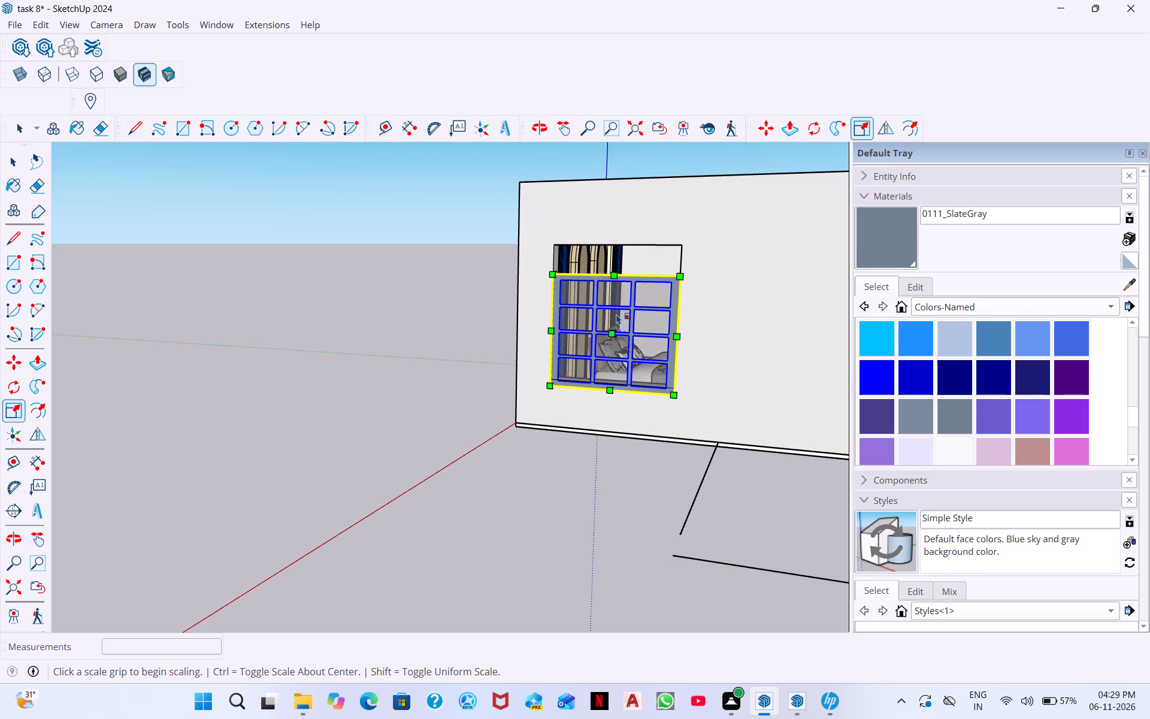
{"action": "middle_click_drag", "start_coordinate": [630, 297], "coordinate": [525, 503]}
{"action": "scroll", "coordinate": [578, 422], "scroll_direction": "up", "scroll_amount": 4}
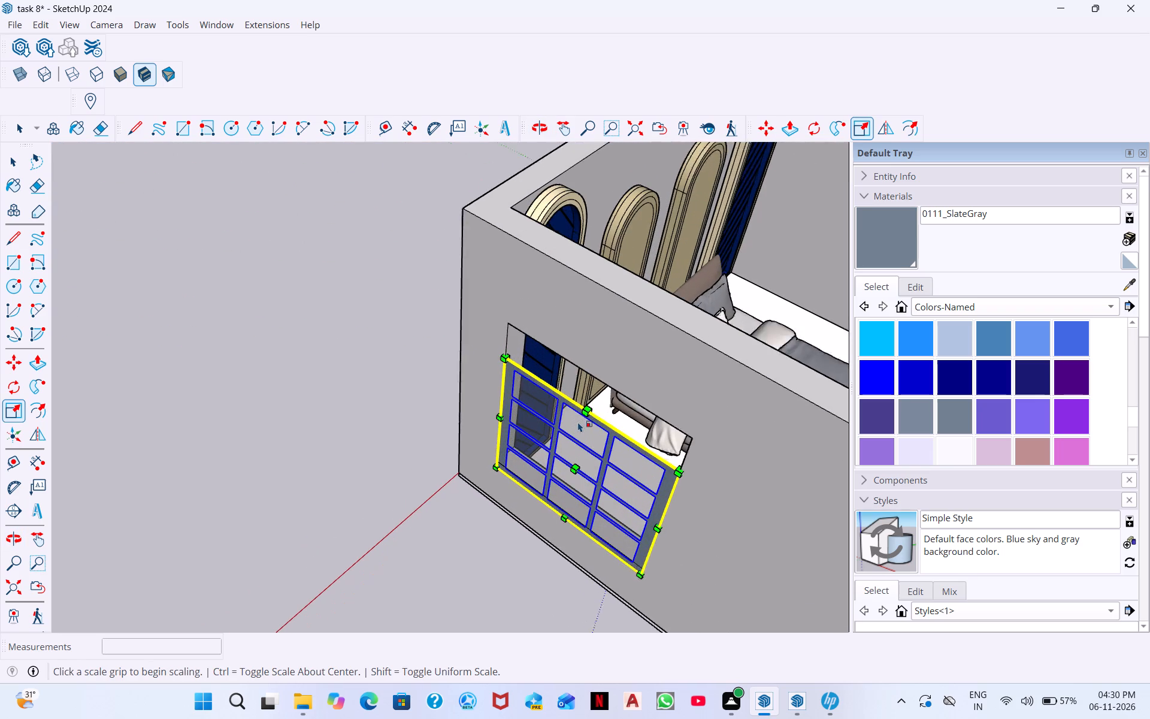
{"action": "scroll", "coordinate": [578, 422], "scroll_direction": "up", "scroll_amount": 6}
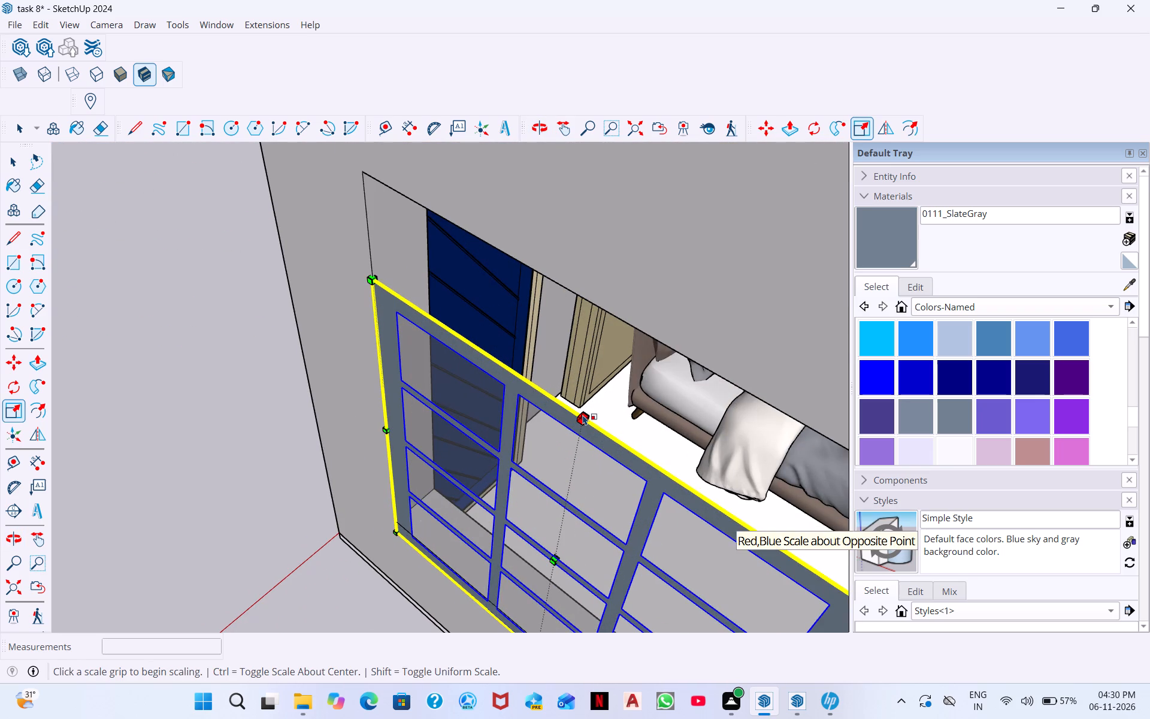
{"action": "left_click", "coordinate": [583, 415]}
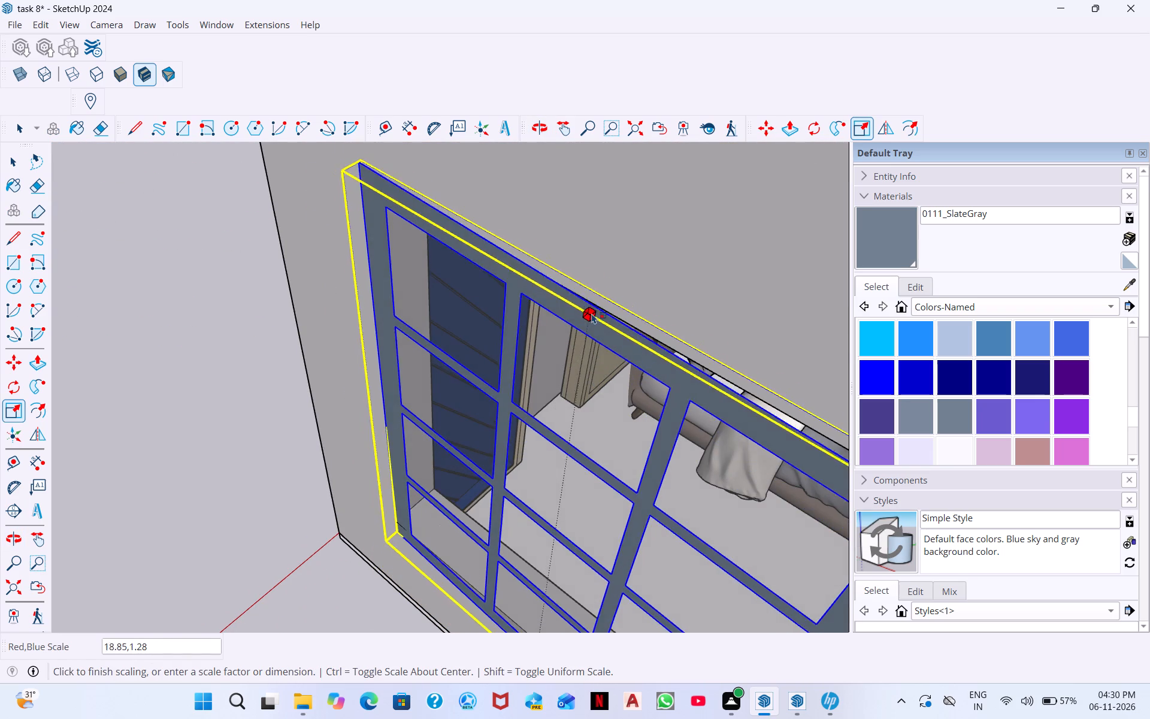
{"action": "left_click", "coordinate": [623, 314]}
Examine how the window fits its opening from both outside and inside the bedroom.
{"action": "scroll", "coordinate": [619, 373], "scroll_direction": "down", "scroll_amount": 3}
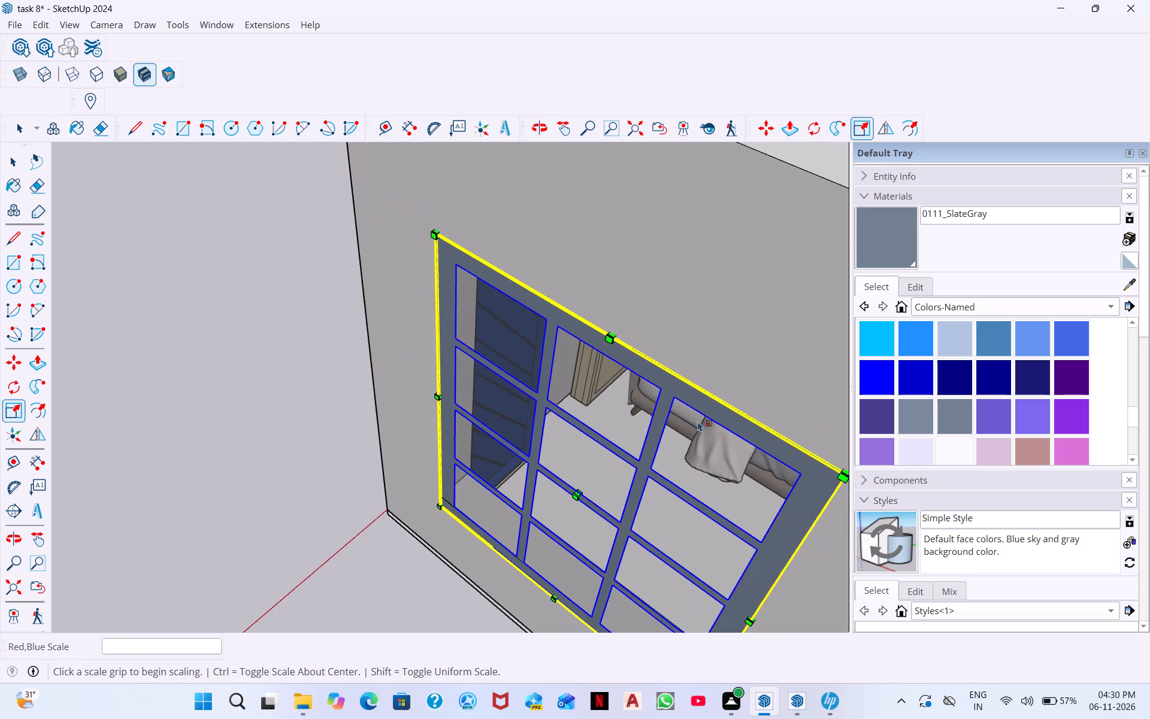
{"action": "scroll", "coordinate": [698, 421], "scroll_direction": "down", "scroll_amount": 4}
{"action": "middle_click", "coordinate": [693, 430]}
{"action": "middle_click_drag", "start_coordinate": [733, 496], "coordinate": [696, 330]}
{"action": "scroll", "coordinate": [692, 329], "scroll_direction": "down", "scroll_amount": 1}
{"action": "middle_click_drag", "start_coordinate": [744, 577], "coordinate": [583, 415]}
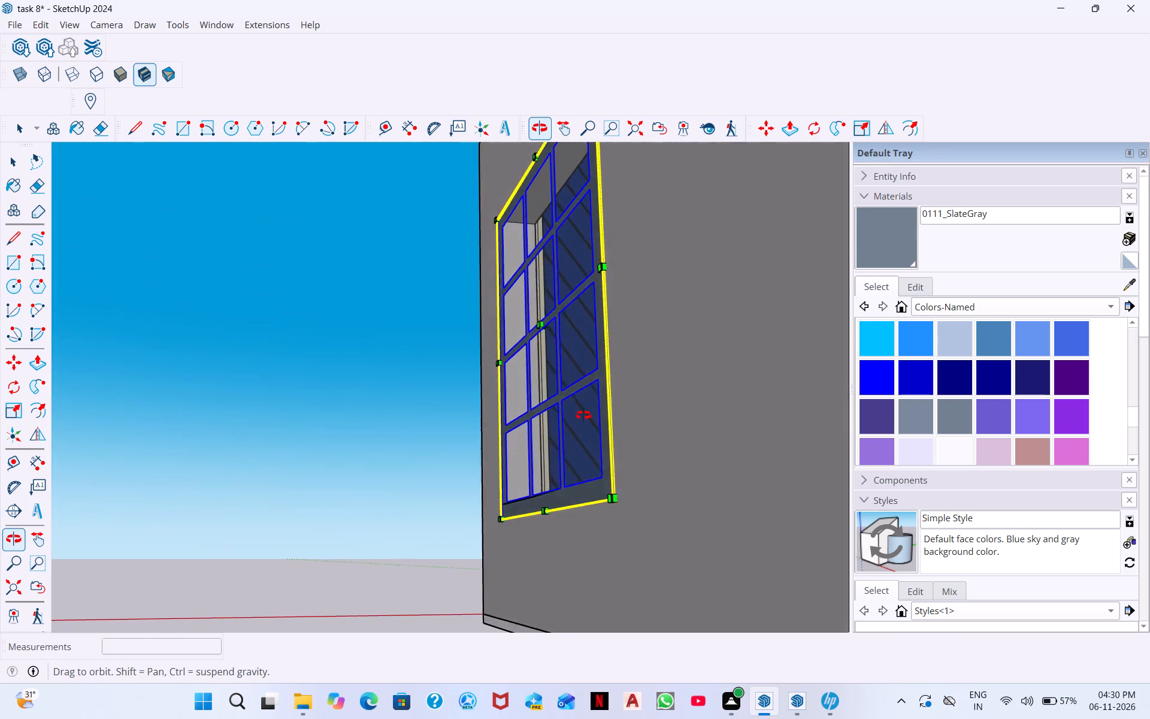
{"action": "middle_click_drag", "start_coordinate": [583, 415], "coordinate": [302, 486]}
{"action": "middle_click_drag", "start_coordinate": [513, 497], "coordinate": [473, 537]}
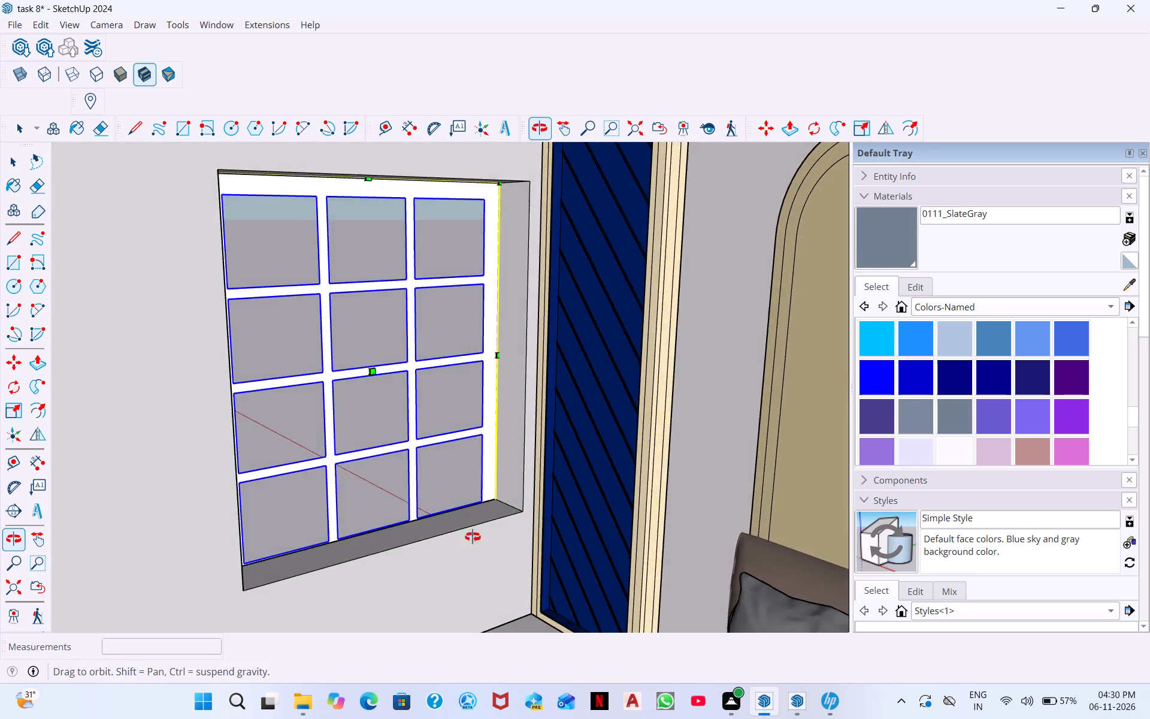
{"action": "middle_click_drag", "start_coordinate": [473, 537], "coordinate": [824, 500]}
{"action": "middle_click_drag", "start_coordinate": [600, 558], "coordinate": [747, 515]}
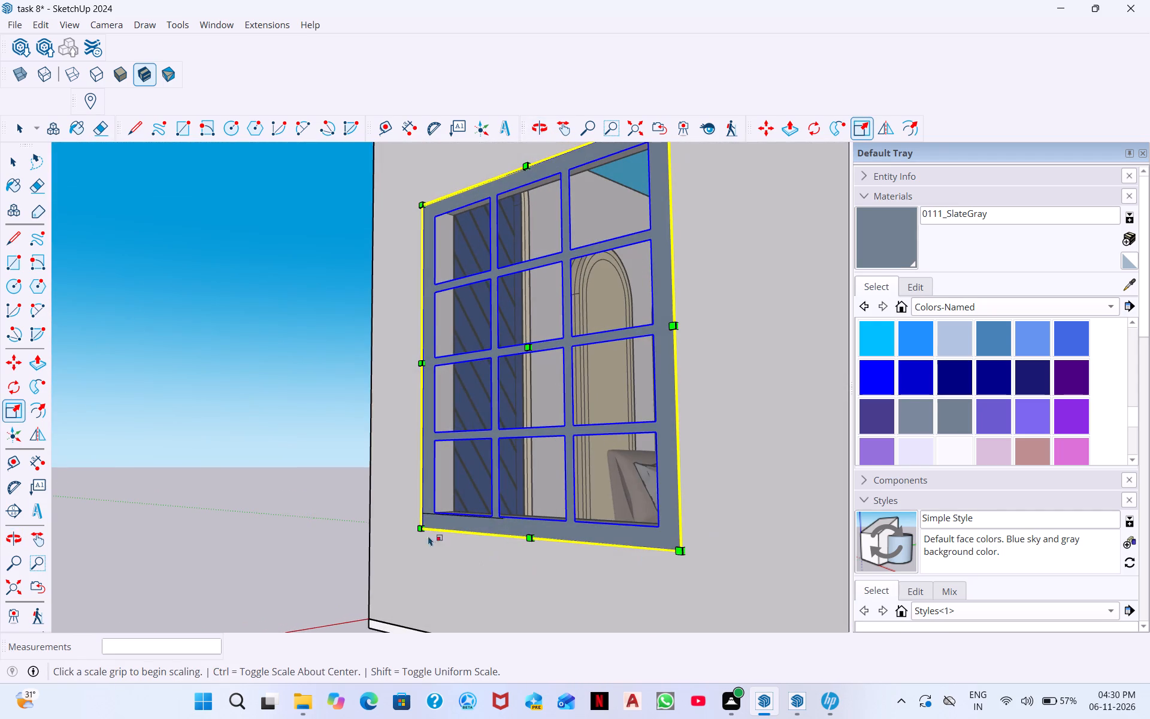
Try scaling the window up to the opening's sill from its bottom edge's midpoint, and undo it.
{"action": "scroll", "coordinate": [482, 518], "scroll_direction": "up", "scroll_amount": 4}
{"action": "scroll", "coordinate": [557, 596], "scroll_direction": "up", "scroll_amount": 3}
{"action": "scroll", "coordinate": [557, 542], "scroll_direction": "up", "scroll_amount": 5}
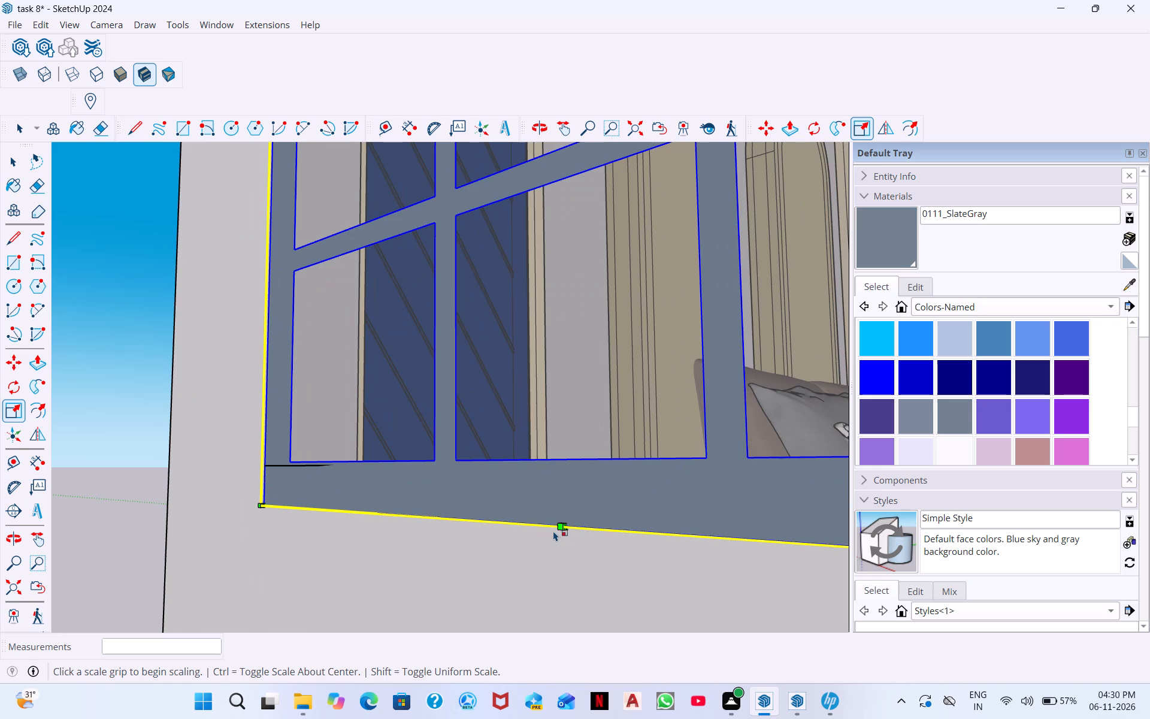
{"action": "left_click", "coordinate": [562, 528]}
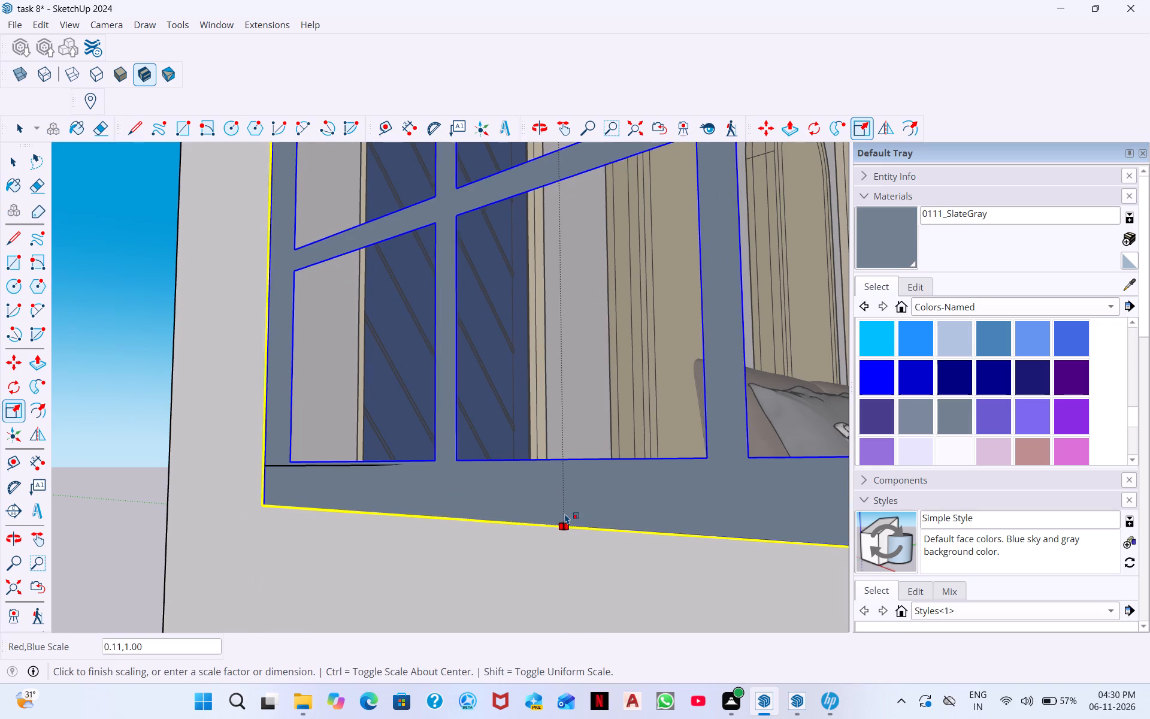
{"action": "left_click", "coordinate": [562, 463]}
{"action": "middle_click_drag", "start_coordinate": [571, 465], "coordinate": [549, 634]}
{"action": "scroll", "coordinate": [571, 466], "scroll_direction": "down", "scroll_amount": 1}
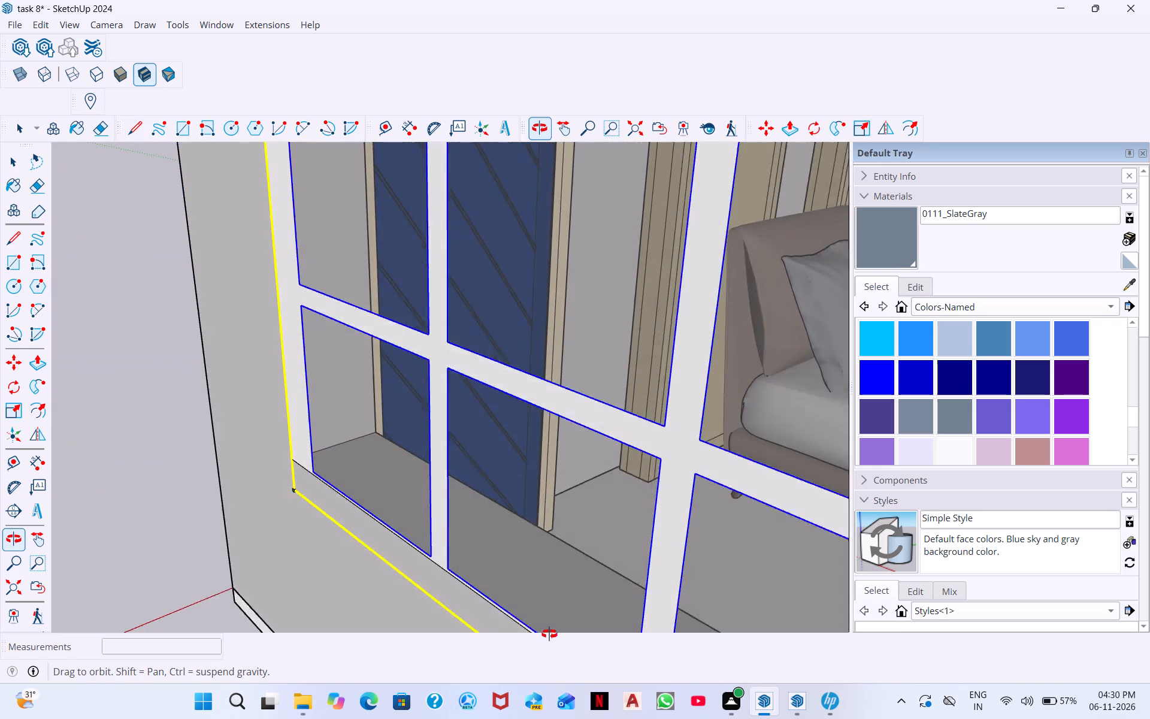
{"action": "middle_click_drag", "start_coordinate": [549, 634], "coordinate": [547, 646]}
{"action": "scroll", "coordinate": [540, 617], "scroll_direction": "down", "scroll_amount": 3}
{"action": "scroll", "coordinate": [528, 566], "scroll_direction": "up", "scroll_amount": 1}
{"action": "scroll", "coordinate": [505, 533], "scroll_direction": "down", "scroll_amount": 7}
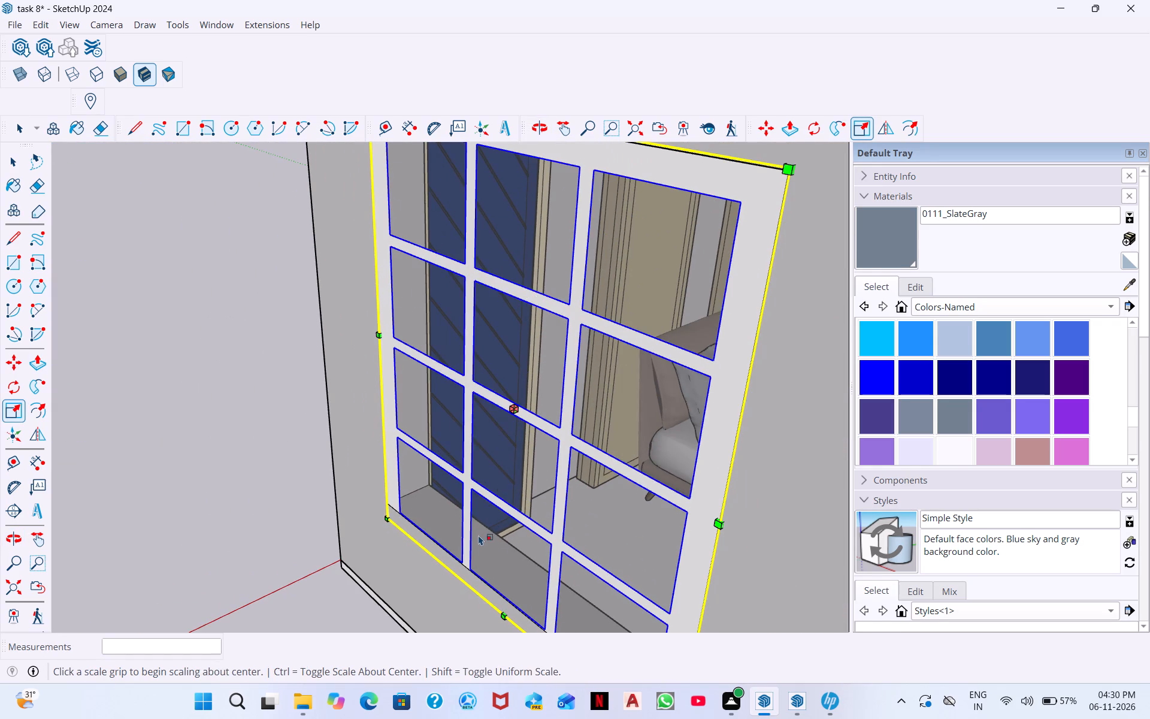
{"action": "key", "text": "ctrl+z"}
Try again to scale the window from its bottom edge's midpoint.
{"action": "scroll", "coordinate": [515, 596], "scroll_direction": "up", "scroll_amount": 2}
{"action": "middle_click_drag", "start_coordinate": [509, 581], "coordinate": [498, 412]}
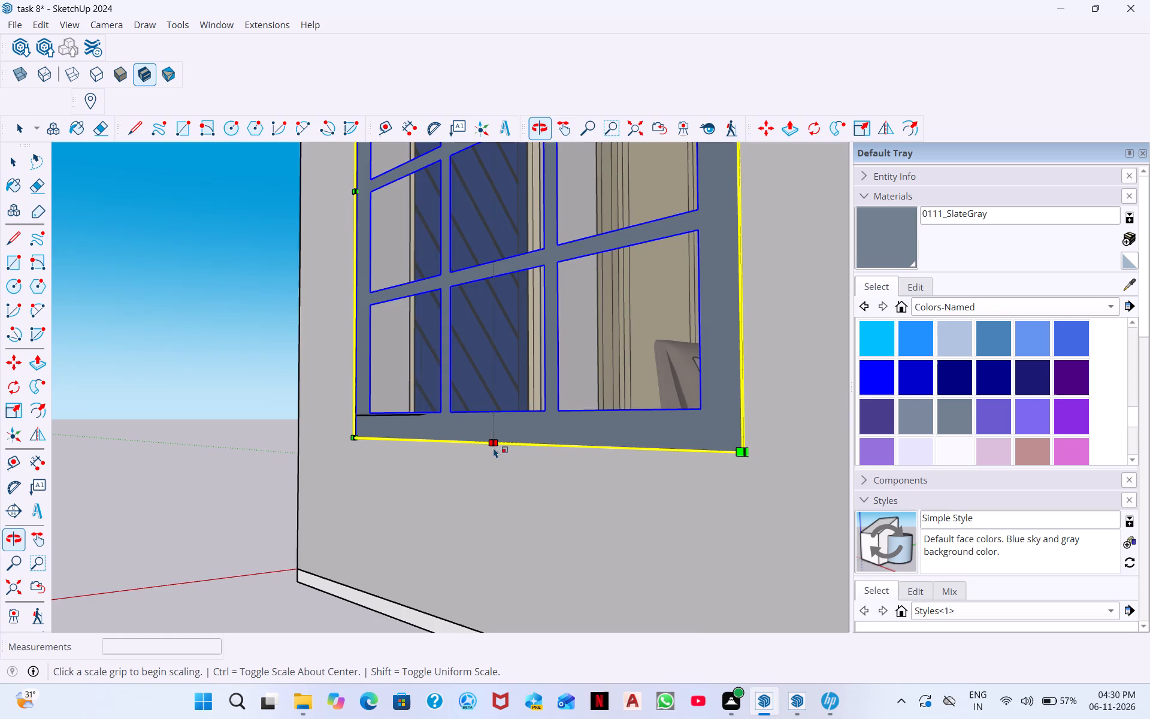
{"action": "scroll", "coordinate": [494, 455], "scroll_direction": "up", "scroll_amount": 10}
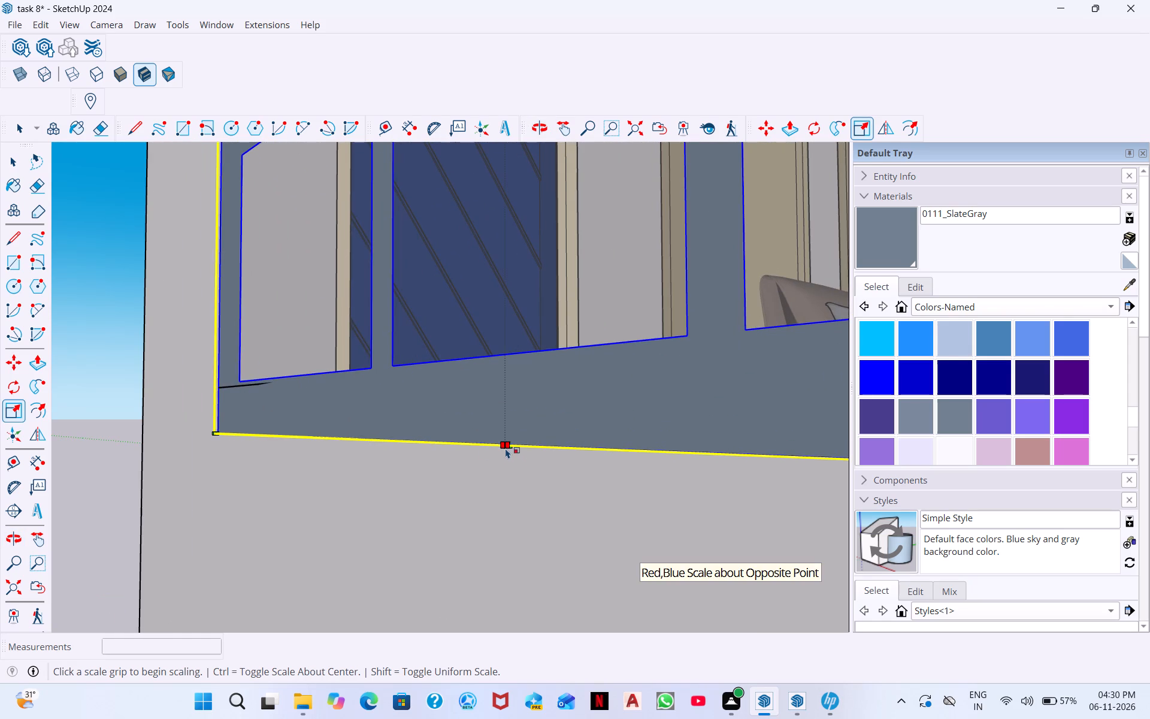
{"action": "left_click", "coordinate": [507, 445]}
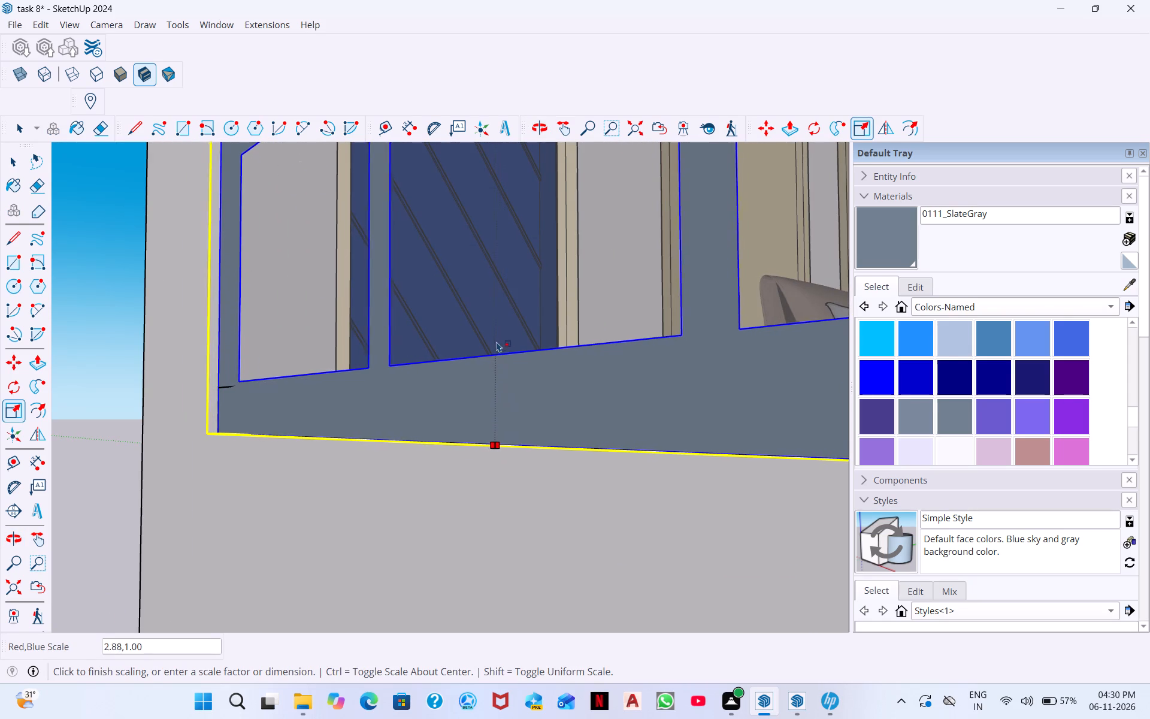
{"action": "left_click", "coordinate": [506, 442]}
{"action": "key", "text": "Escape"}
Reselect the window and rescale its depth from its top edge's midpoint.
{"action": "scroll", "coordinate": [460, 363], "scroll_direction": "down", "scroll_amount": 4}
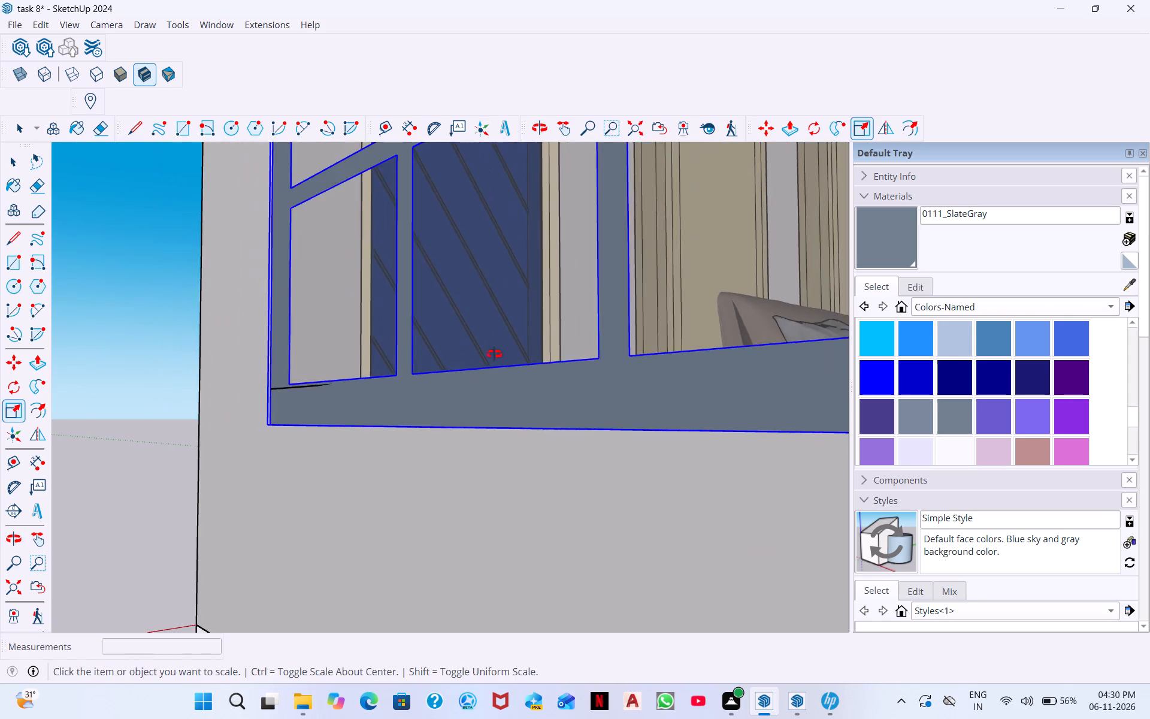
{"action": "scroll", "coordinate": [494, 354], "scroll_direction": "down", "scroll_amount": 5}
{"action": "middle_click_drag", "start_coordinate": [494, 354], "coordinate": [462, 442]}
{"action": "middle_click_drag", "start_coordinate": [476, 371], "coordinate": [441, 540]}
{"action": "scroll", "coordinate": [441, 542], "scroll_direction": "up", "scroll_amount": 1}
{"action": "scroll", "coordinate": [441, 542], "scroll_direction": "down", "scroll_amount": 8}
{"action": "middle_click_drag", "start_coordinate": [441, 542], "coordinate": [438, 548]}
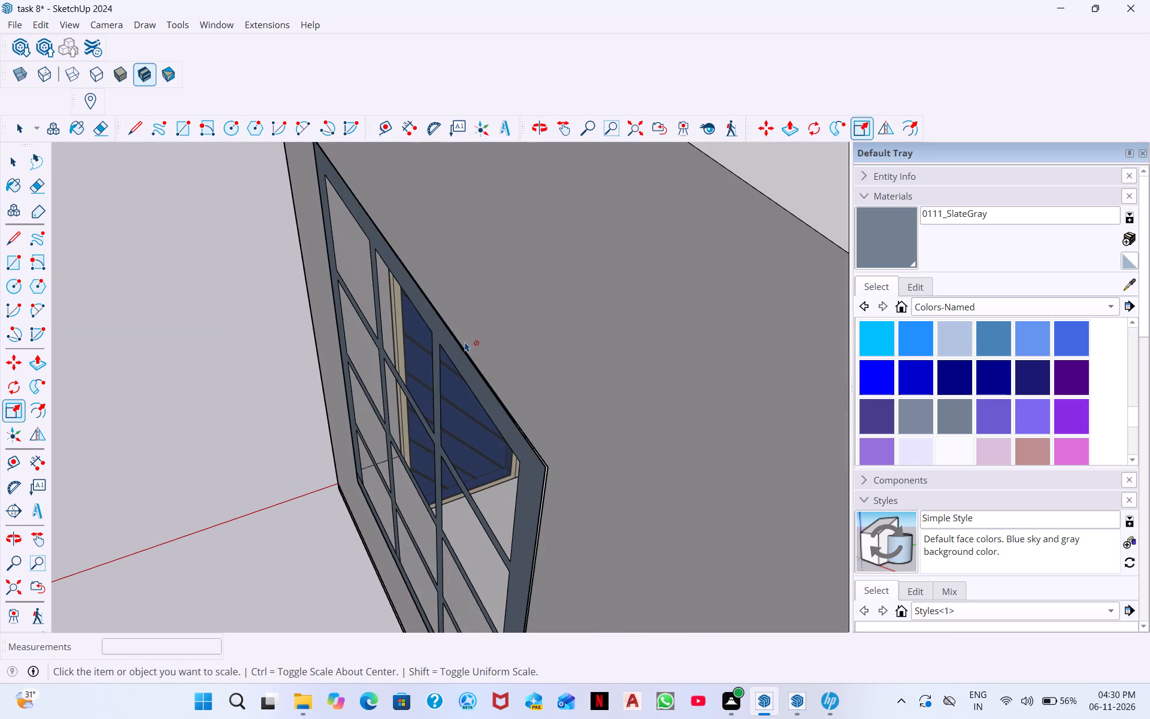
{"action": "left_click", "coordinate": [453, 335]}
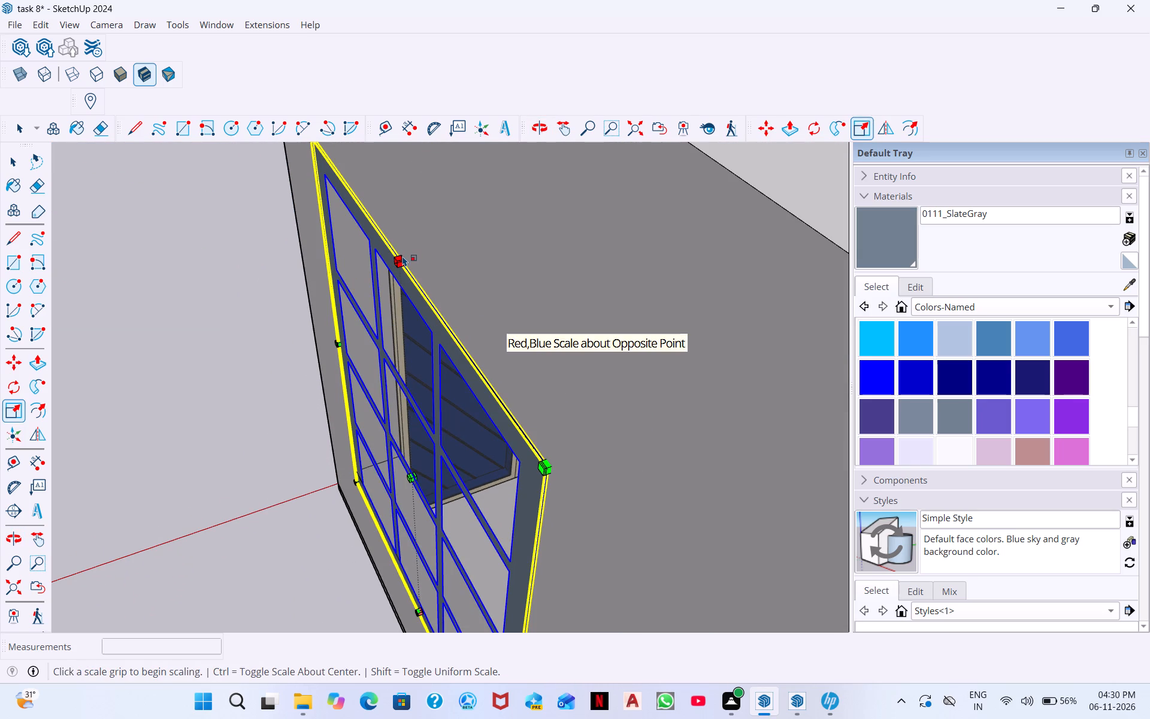
{"action": "left_click", "coordinate": [402, 256]}
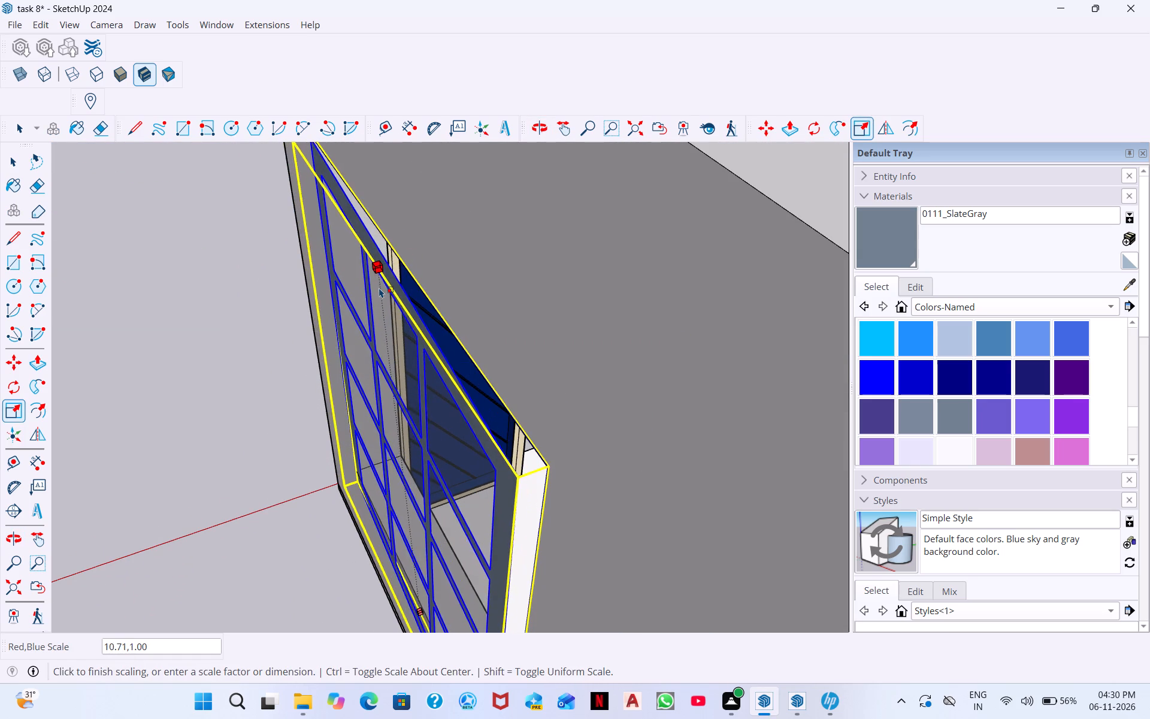
{"action": "left_click", "coordinate": [406, 272]}
Scale the window uniformly by about 0.96 from its lower outer corner so its bottom edge meets the opening's sill.
{"action": "scroll", "coordinate": [427, 340], "scroll_direction": "down", "scroll_amount": 4}
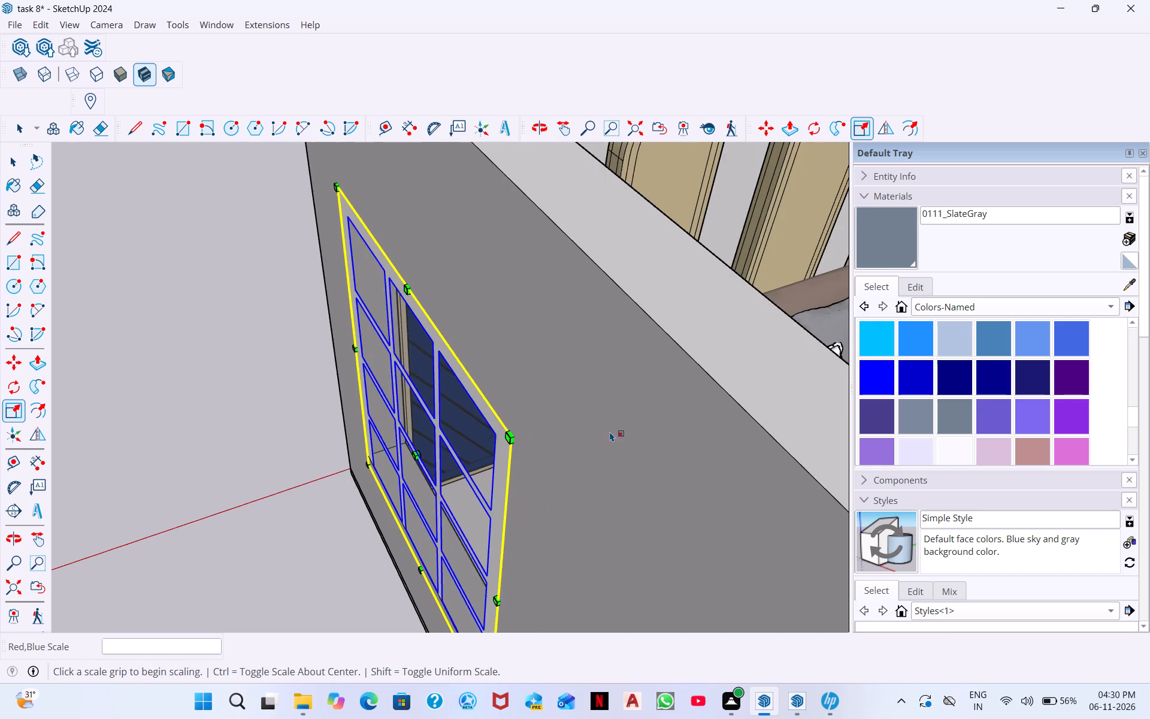
{"action": "scroll", "coordinate": [610, 431], "scroll_direction": "down", "scroll_amount": 5}
{"action": "middle_click_drag", "start_coordinate": [534, 442], "coordinate": [606, 215]}
{"action": "middle_click_drag", "start_coordinate": [563, 472], "coordinate": [627, 326]}
{"action": "scroll", "coordinate": [600, 479], "scroll_direction": "up", "scroll_amount": 1}
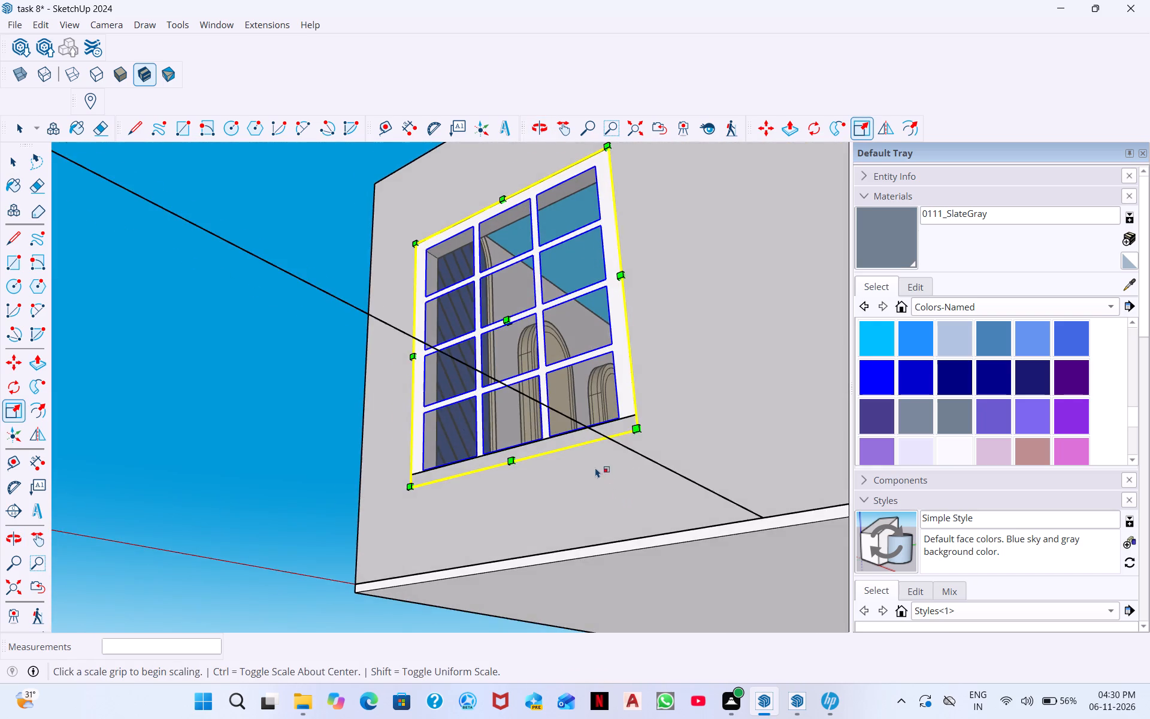
{"action": "scroll", "coordinate": [595, 467], "scroll_direction": "up", "scroll_amount": 1}
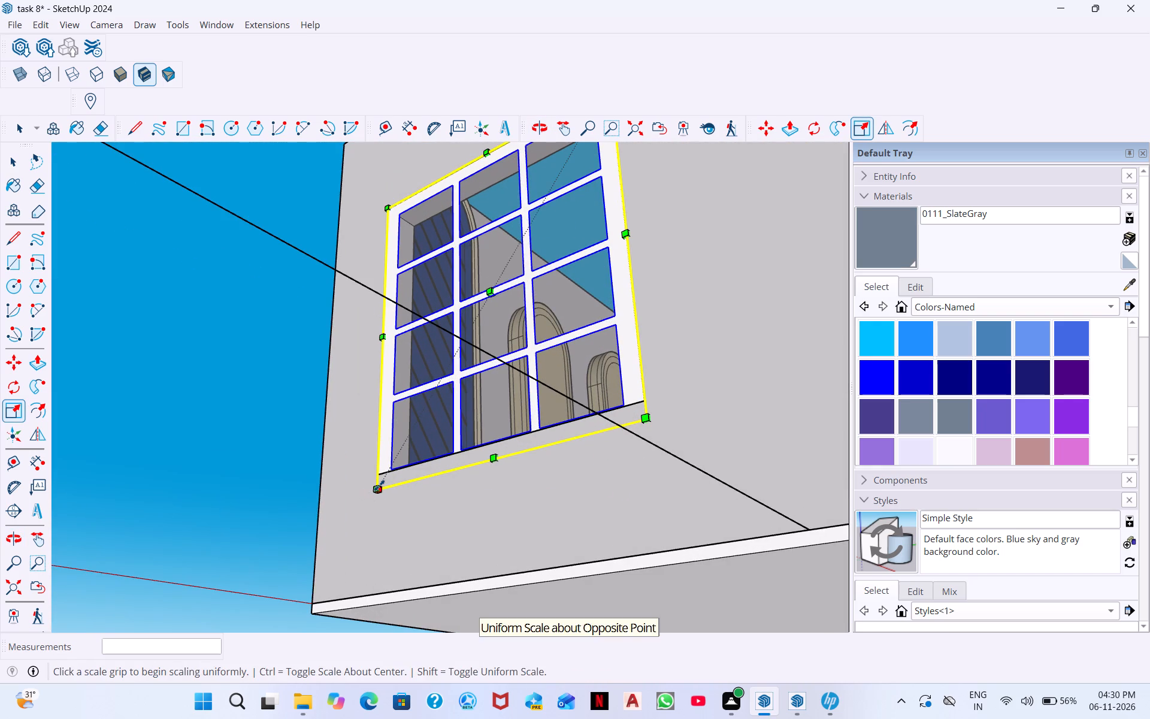
{"action": "left_click", "coordinate": [379, 485]}
{"action": "left_click", "coordinate": [379, 469]}
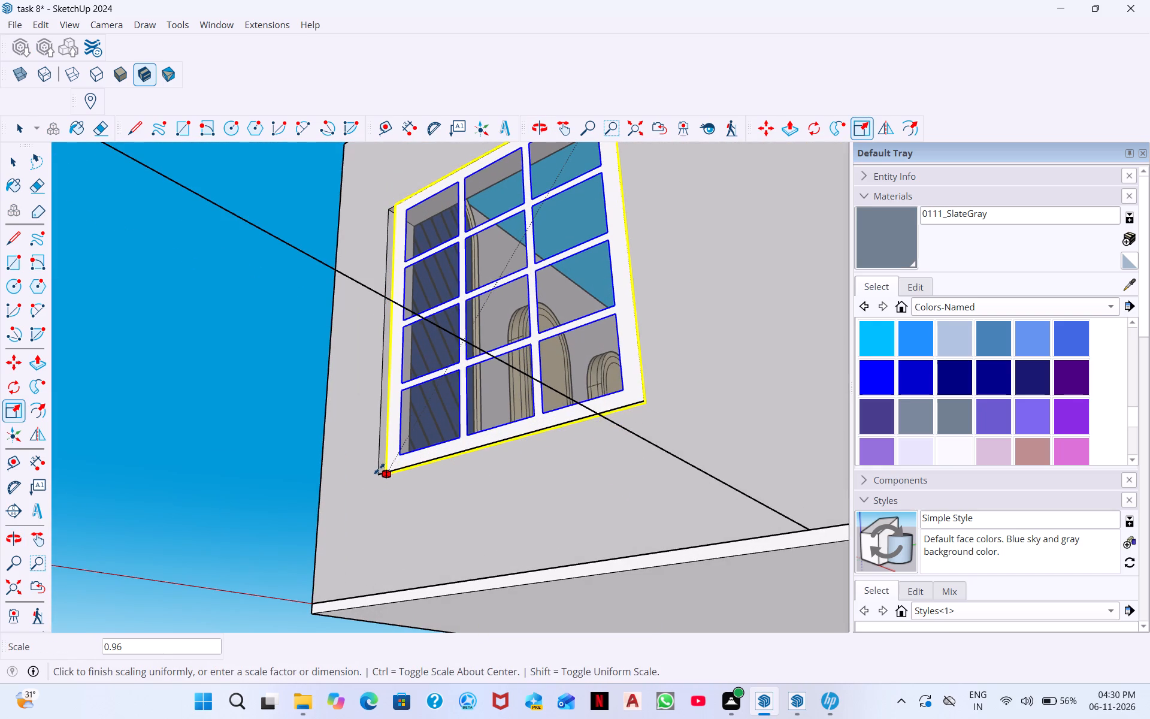
Scale the window by about 1.04, 1.04 from its side edge's midpoint to the midpoint of the opening's side edge.
{"action": "middle_click_drag", "start_coordinate": [374, 331], "coordinate": [452, 476]}
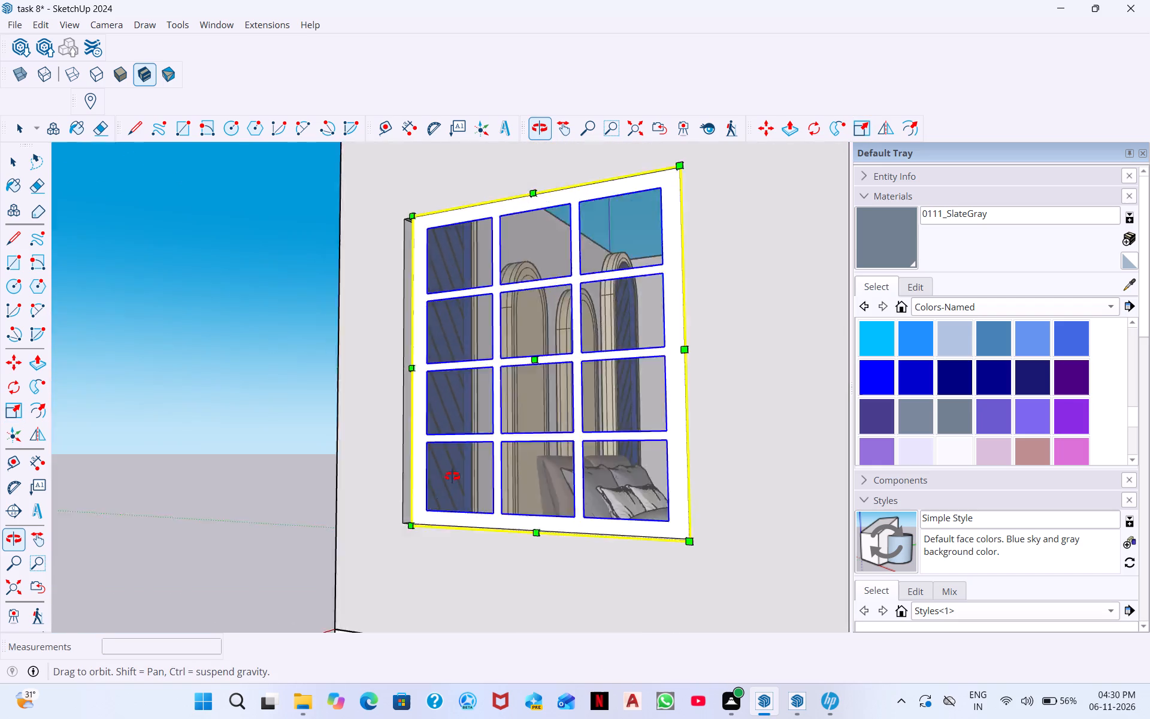
{"action": "middle_click_drag", "start_coordinate": [452, 476], "coordinate": [531, 556]}
{"action": "scroll", "coordinate": [485, 434], "scroll_direction": "up", "scroll_amount": 4}
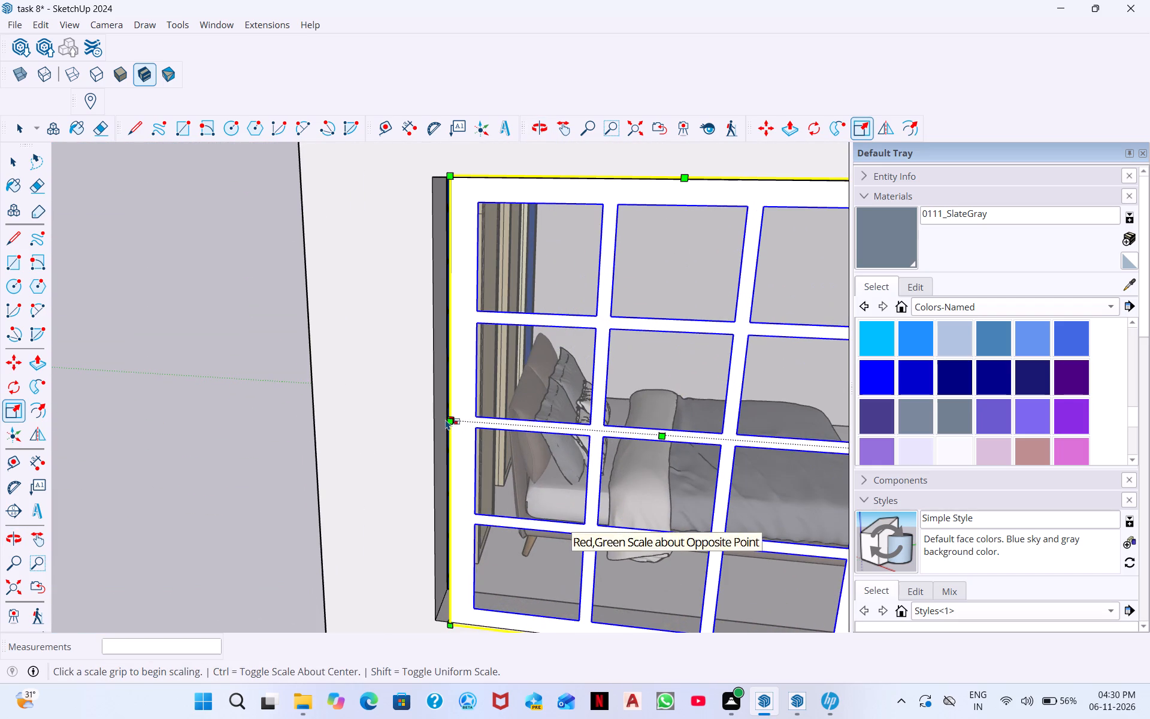
{"action": "left_click", "coordinate": [446, 419]}
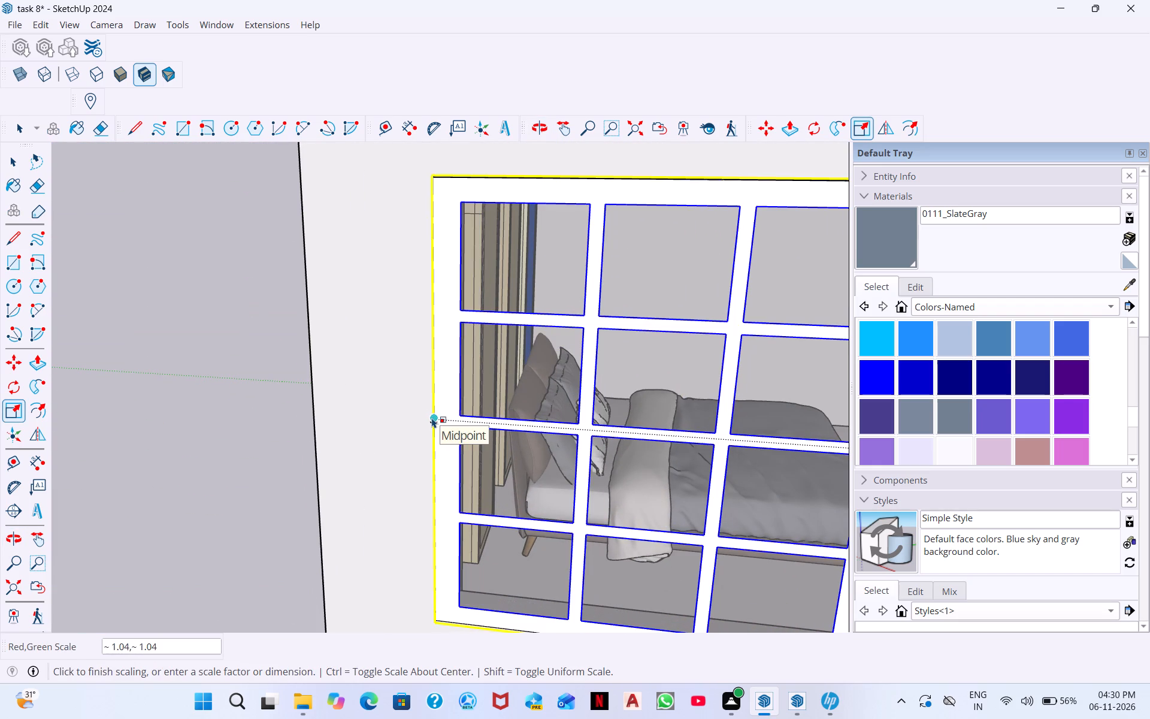
{"action": "left_click", "coordinate": [432, 418]}
{"action": "scroll", "coordinate": [443, 429], "scroll_direction": "down", "scroll_amount": 7}
{"action": "left_click", "coordinate": [271, 386]}
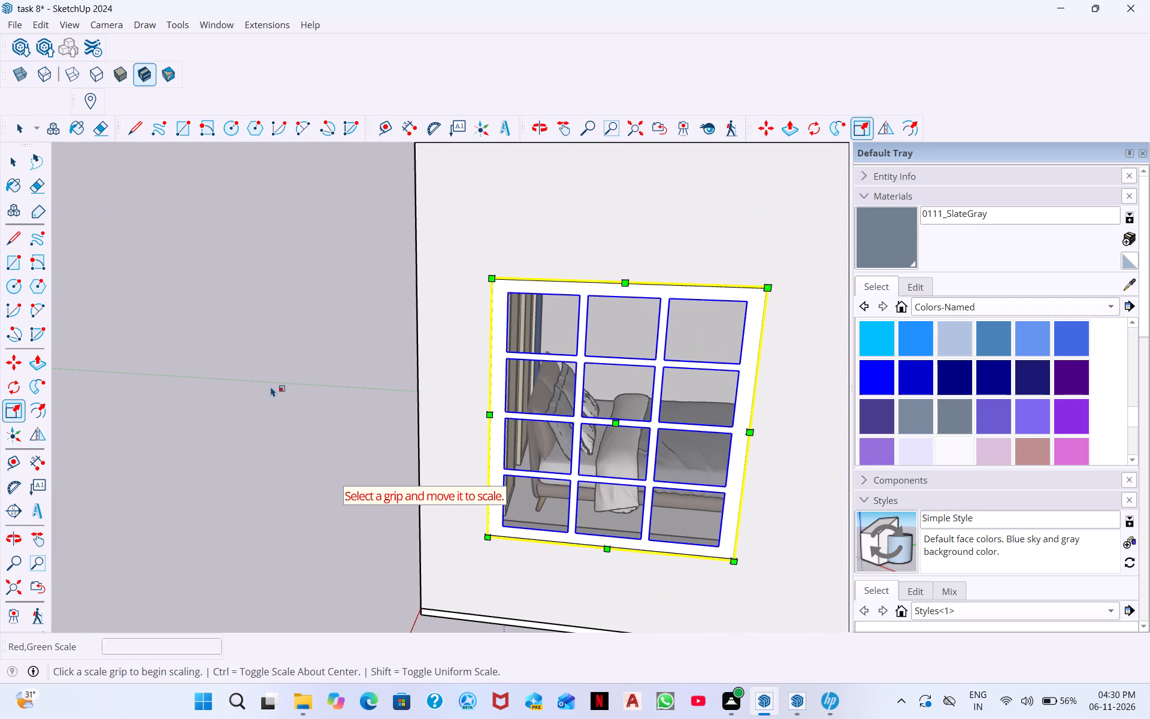
{"action": "key", "text": "Escape"}
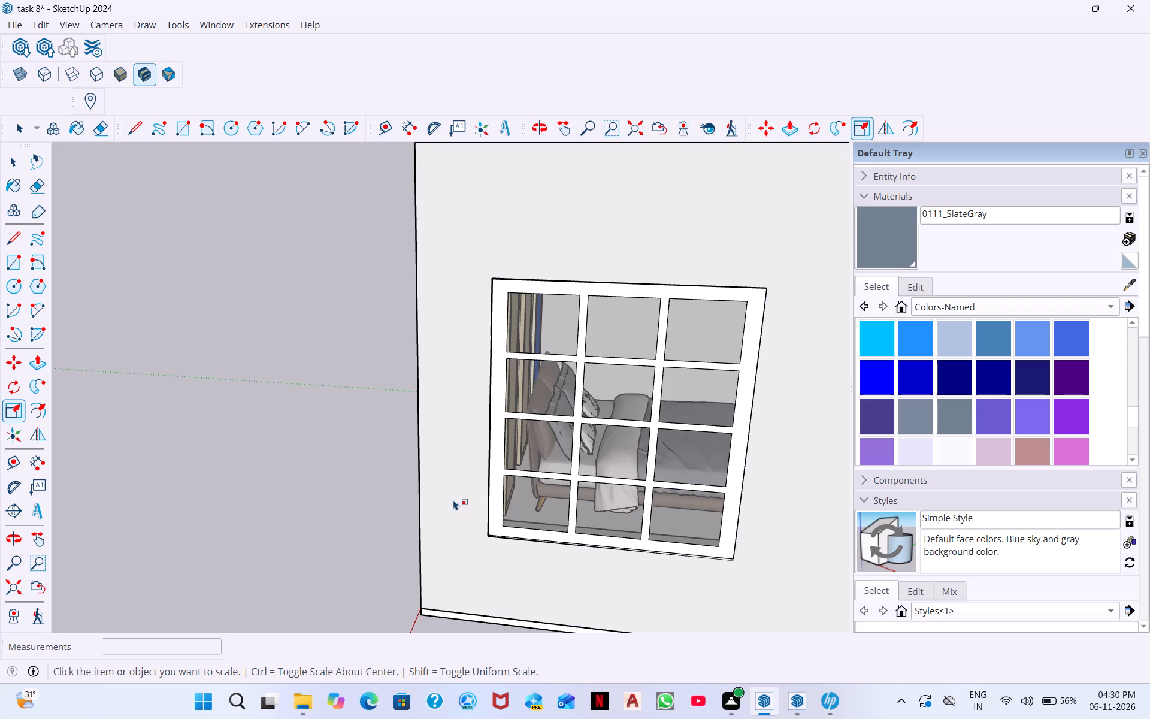
Select the fitted window and examine it in its opening from above and from outside.
{"action": "key", "text": "space"}
{"action": "left_click", "coordinate": [586, 542]}
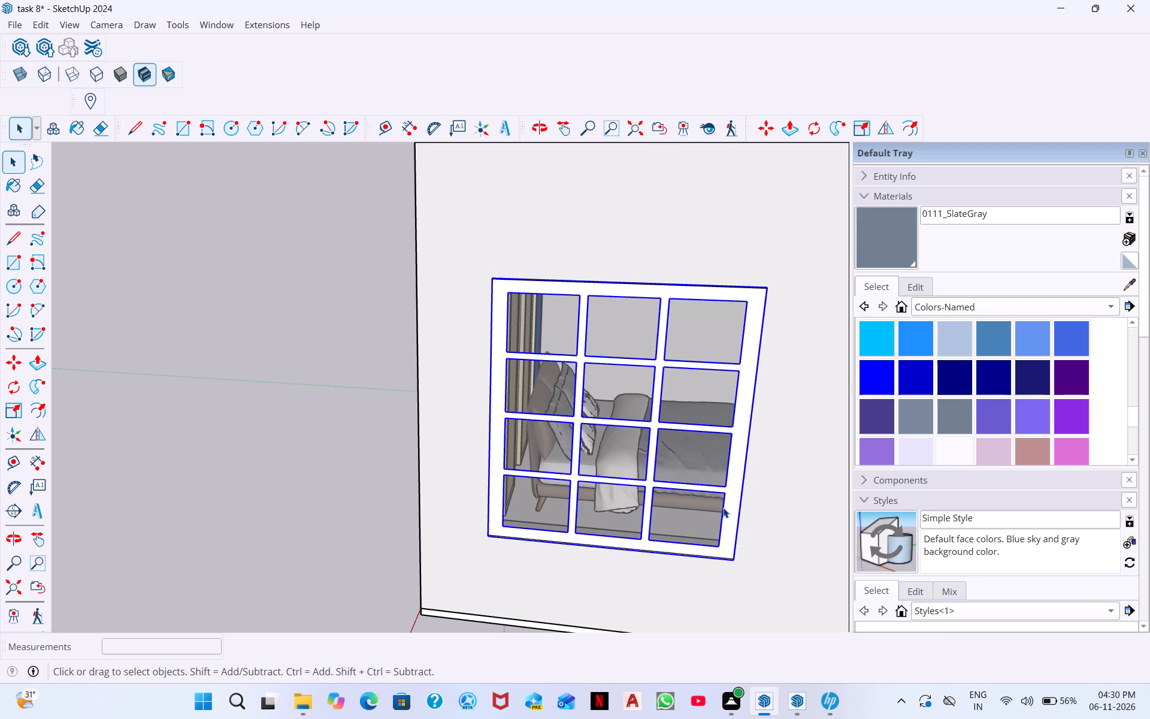
{"action": "middle_click_drag", "start_coordinate": [726, 497], "coordinate": [659, 718]}
{"action": "middle_click_drag", "start_coordinate": [691, 450], "coordinate": [487, 718]}
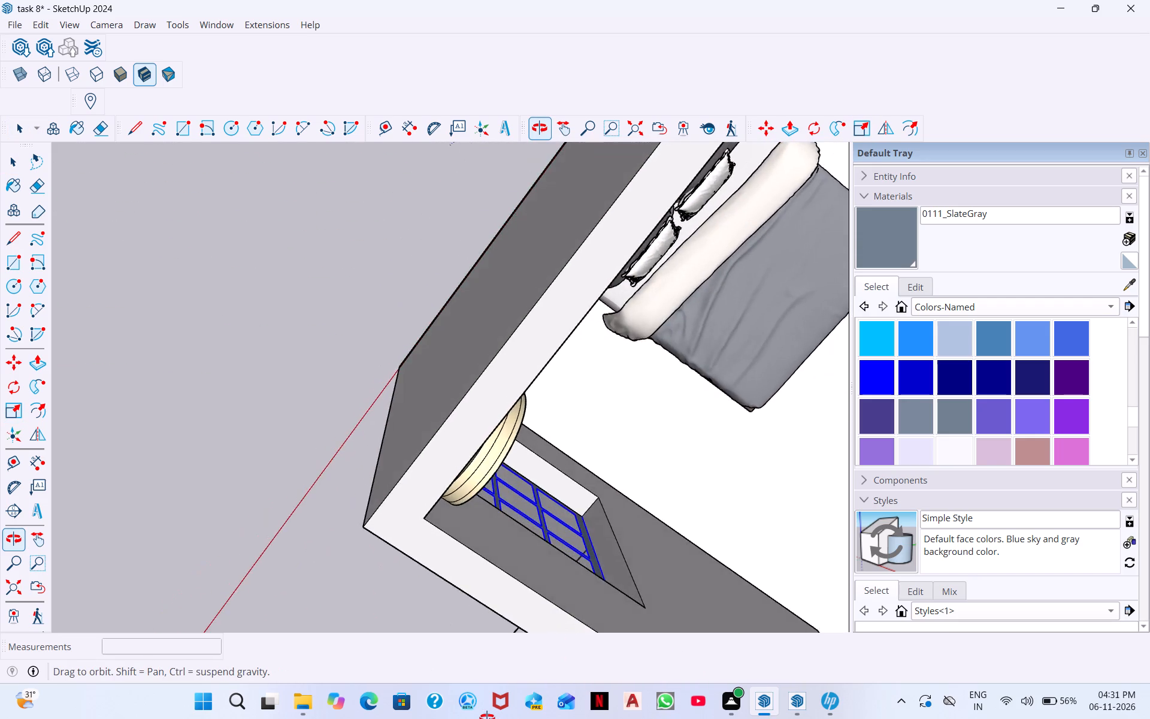
{"action": "middle_click_drag", "start_coordinate": [487, 718], "coordinate": [598, 357]}
{"action": "middle_click_drag", "start_coordinate": [597, 533], "coordinate": [637, 373]}
{"action": "scroll", "coordinate": [639, 403], "scroll_direction": "down", "scroll_amount": 1}
{"action": "middle_click_drag", "start_coordinate": [643, 496], "coordinate": [674, 386]}
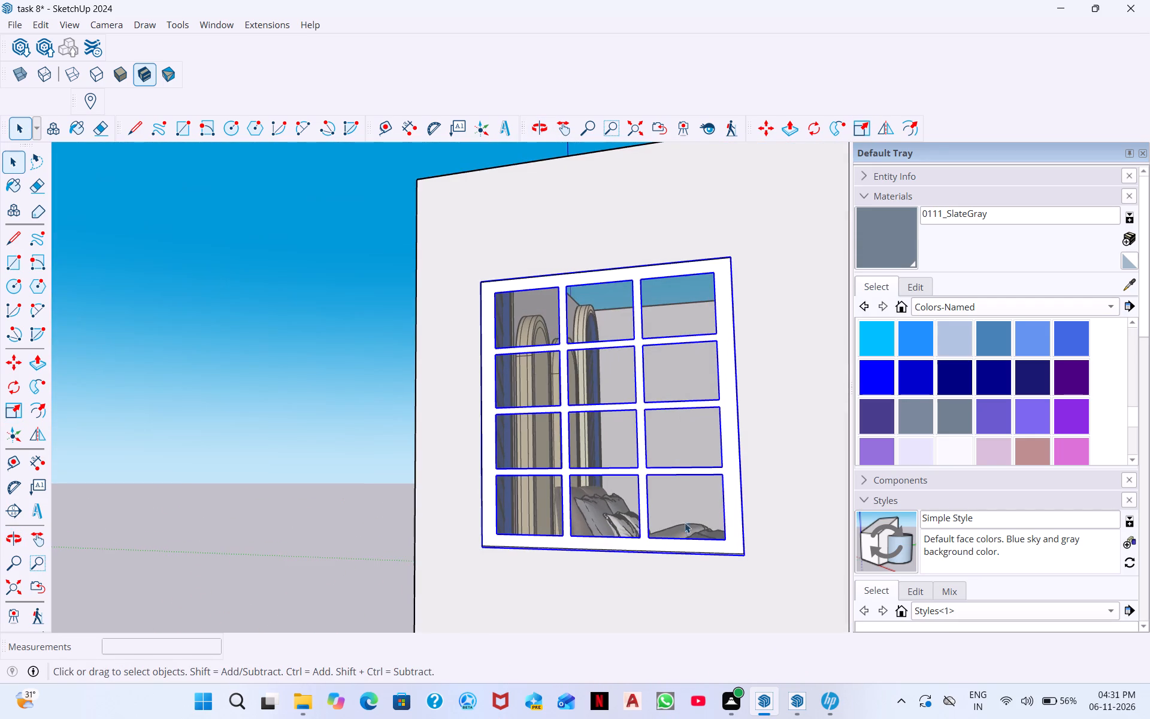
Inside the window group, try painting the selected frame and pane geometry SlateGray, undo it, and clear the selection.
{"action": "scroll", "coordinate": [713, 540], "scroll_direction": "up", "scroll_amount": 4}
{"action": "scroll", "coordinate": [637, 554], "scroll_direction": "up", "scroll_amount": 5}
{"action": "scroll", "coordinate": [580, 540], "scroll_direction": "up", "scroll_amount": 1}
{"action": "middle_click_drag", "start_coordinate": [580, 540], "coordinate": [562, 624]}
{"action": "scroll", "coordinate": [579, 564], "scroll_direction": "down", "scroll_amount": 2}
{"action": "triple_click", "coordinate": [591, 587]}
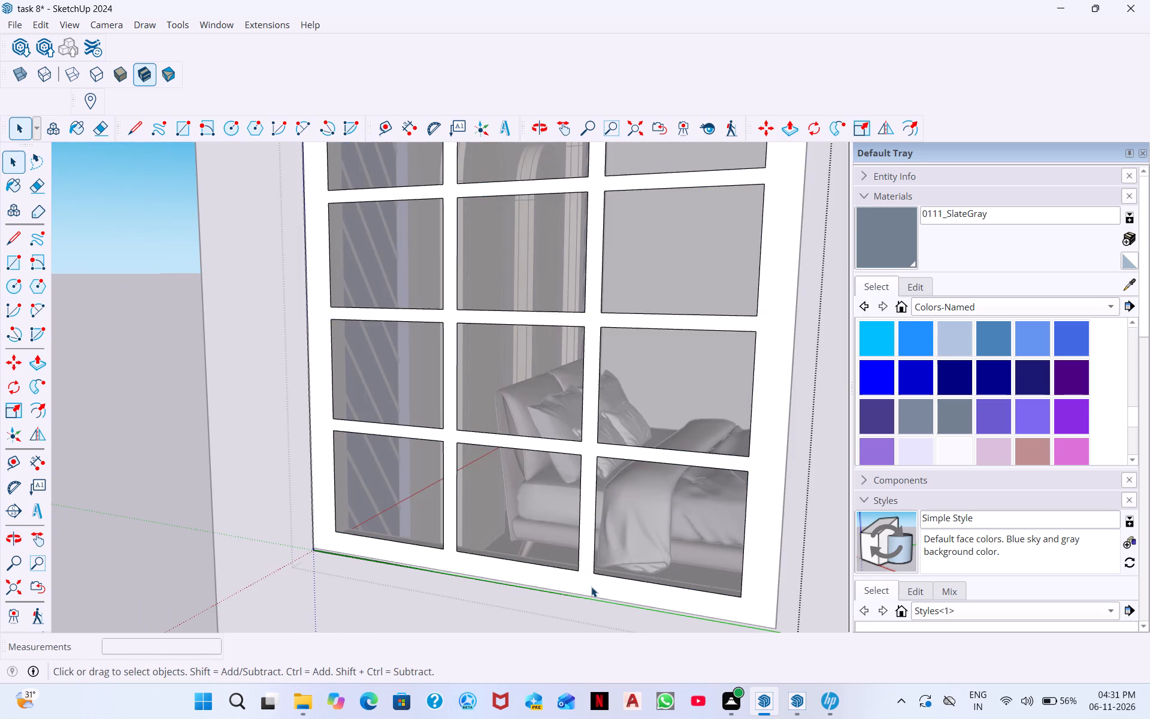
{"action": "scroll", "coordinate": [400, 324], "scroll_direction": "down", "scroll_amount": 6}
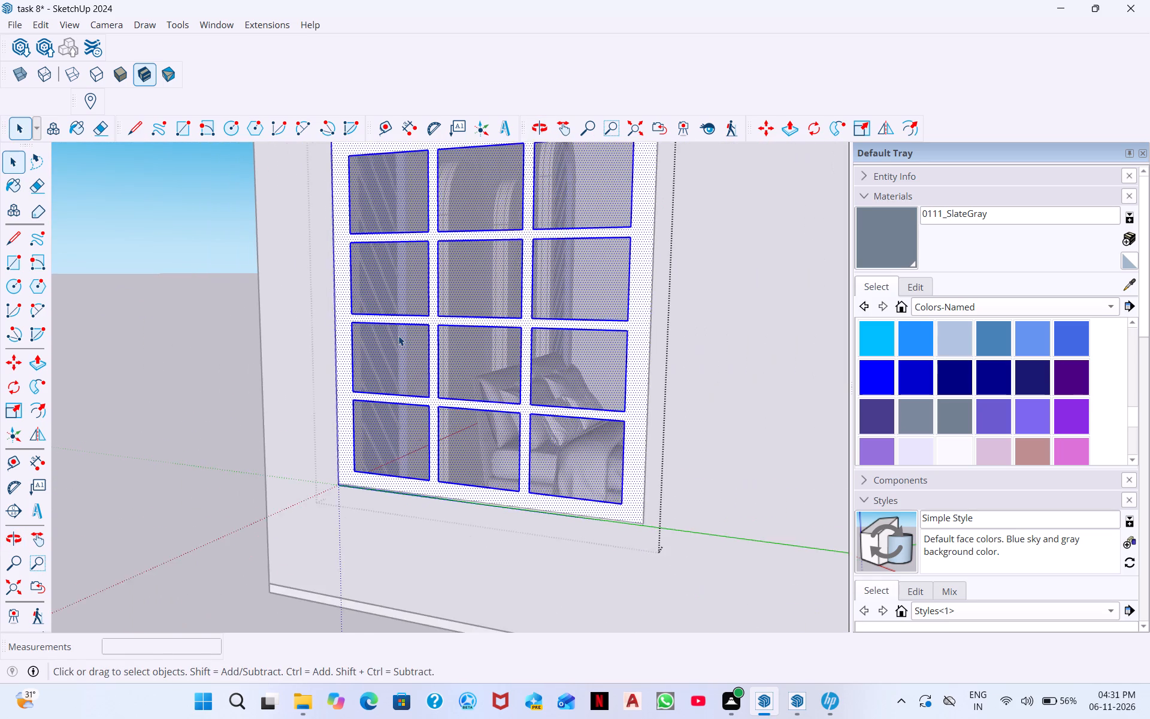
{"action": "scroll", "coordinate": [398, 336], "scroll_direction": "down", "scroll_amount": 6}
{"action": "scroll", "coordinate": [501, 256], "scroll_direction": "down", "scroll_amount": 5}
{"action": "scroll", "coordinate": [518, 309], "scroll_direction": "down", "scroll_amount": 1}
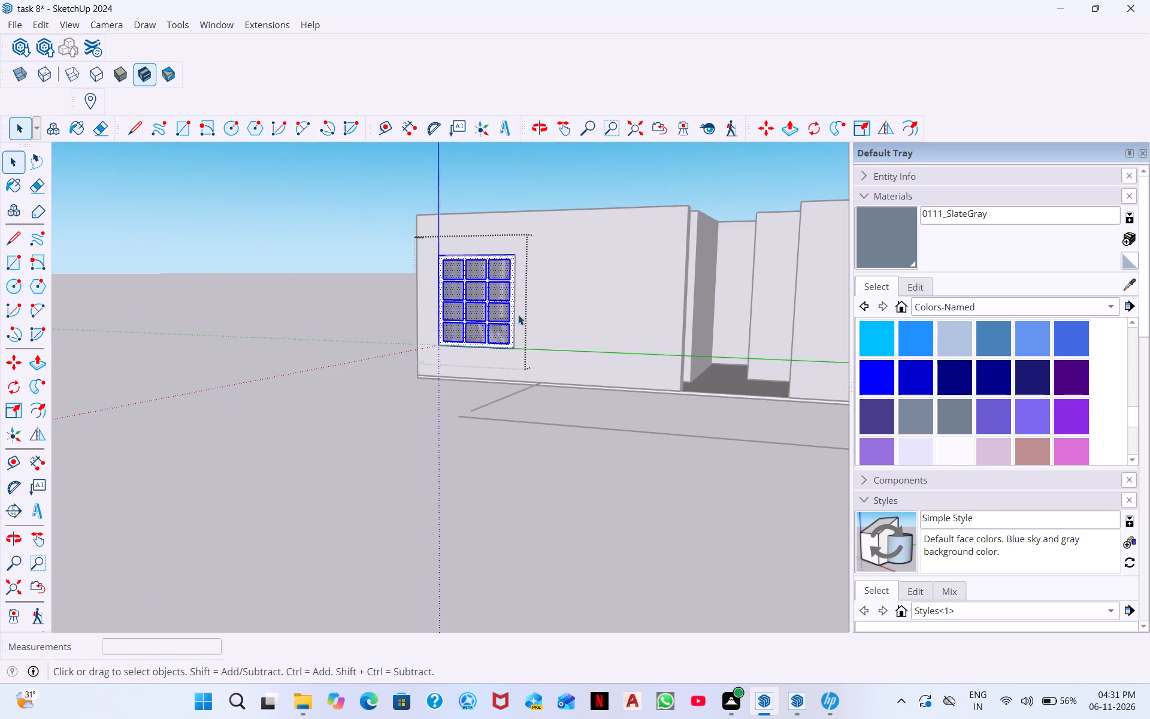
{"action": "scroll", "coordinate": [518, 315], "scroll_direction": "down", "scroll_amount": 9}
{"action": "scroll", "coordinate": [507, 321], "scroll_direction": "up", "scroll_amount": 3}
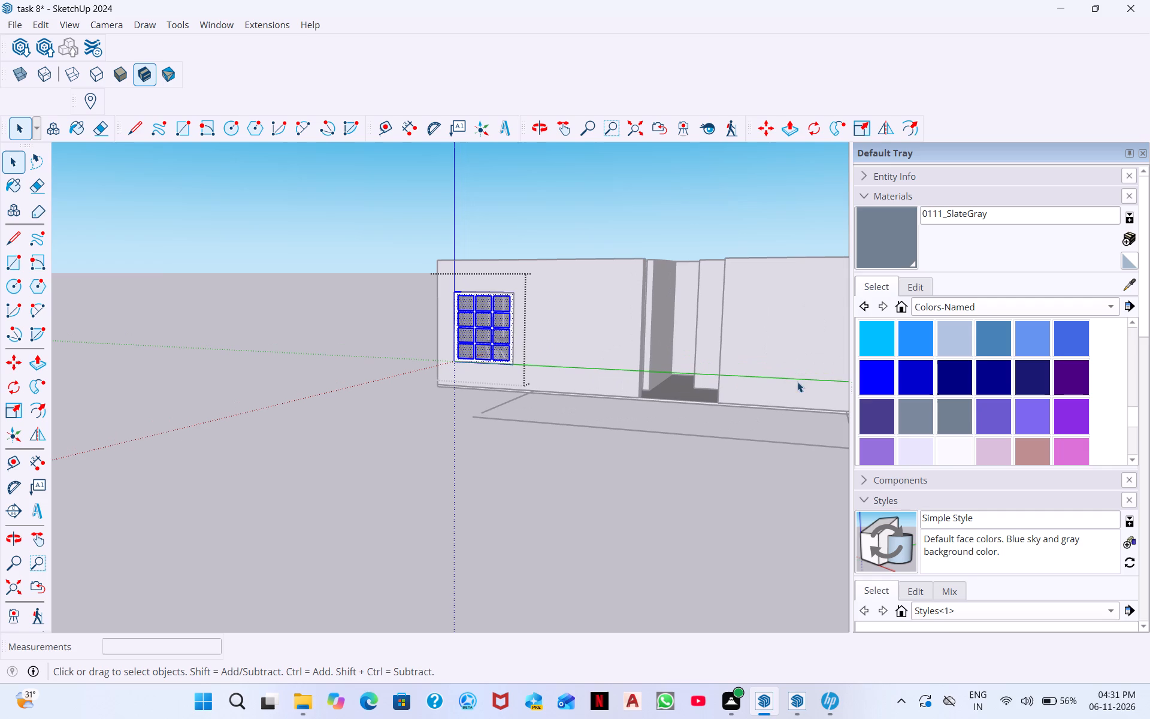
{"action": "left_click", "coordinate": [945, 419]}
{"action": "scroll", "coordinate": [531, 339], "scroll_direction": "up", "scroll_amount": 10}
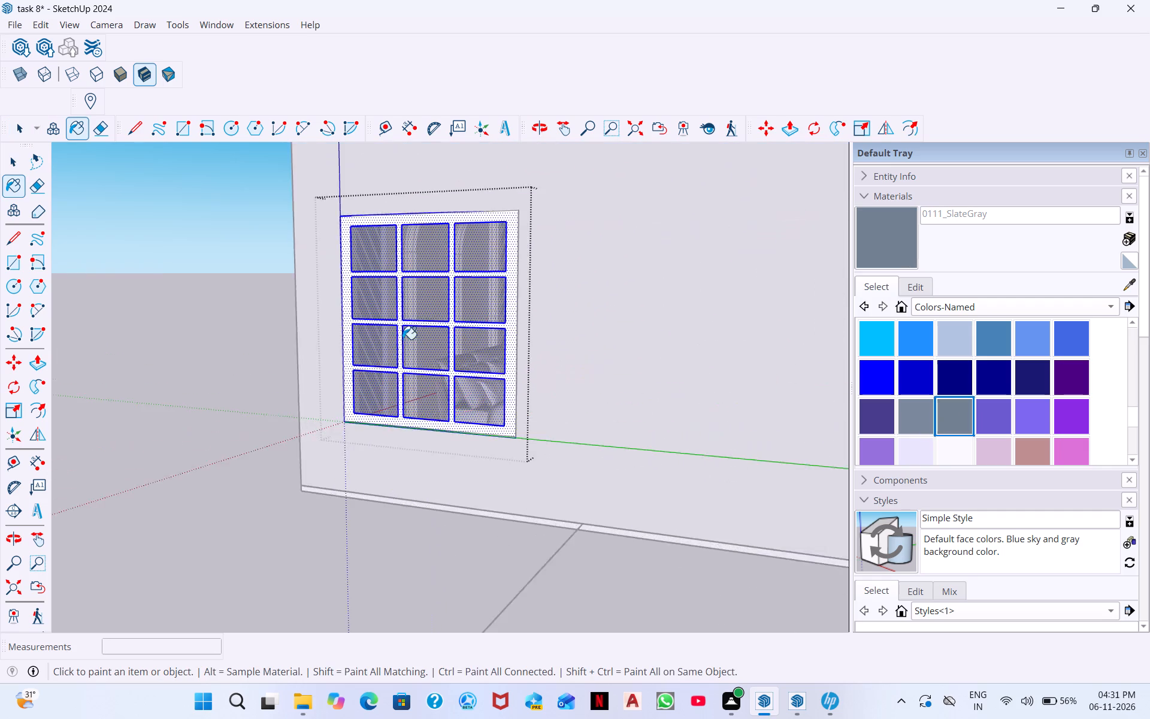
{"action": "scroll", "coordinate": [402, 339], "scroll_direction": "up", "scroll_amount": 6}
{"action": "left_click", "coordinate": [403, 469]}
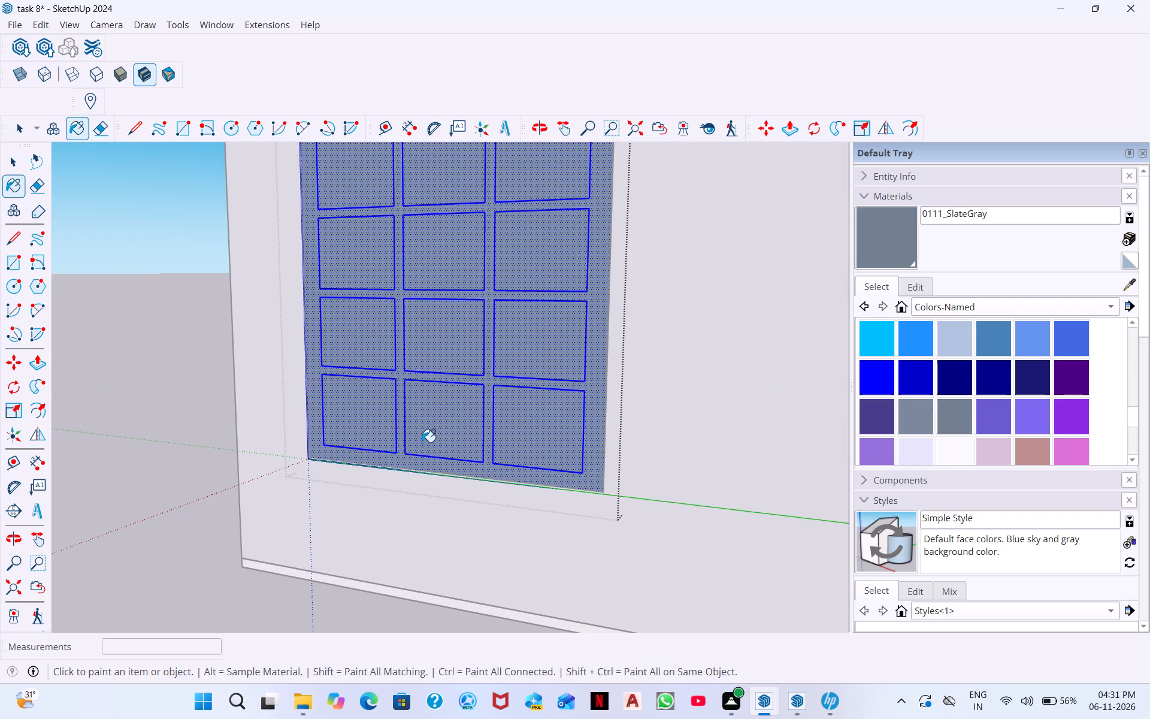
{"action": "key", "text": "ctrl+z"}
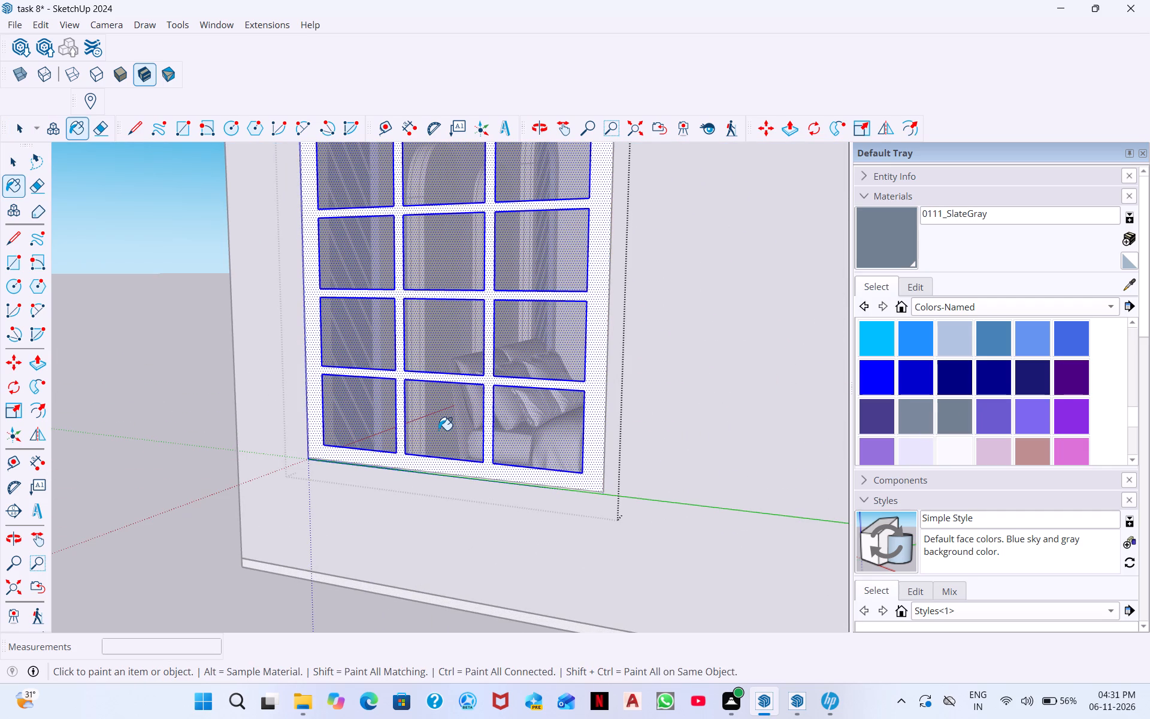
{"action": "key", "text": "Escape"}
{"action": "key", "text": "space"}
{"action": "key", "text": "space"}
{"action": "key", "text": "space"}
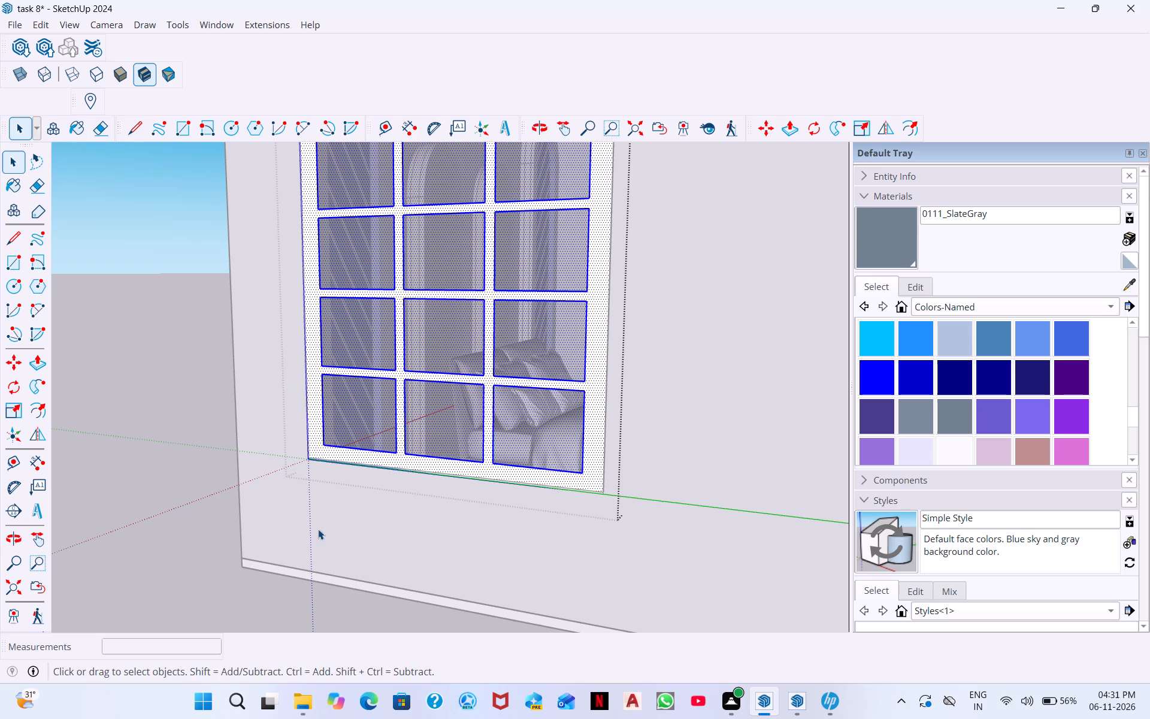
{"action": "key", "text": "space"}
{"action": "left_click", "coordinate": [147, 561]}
Copy the bedroom window from its lower corner 30' along the green axis into the front wall's sofa-room opening.
{"action": "scroll", "coordinate": [331, 448], "scroll_direction": "up", "scroll_amount": 3}
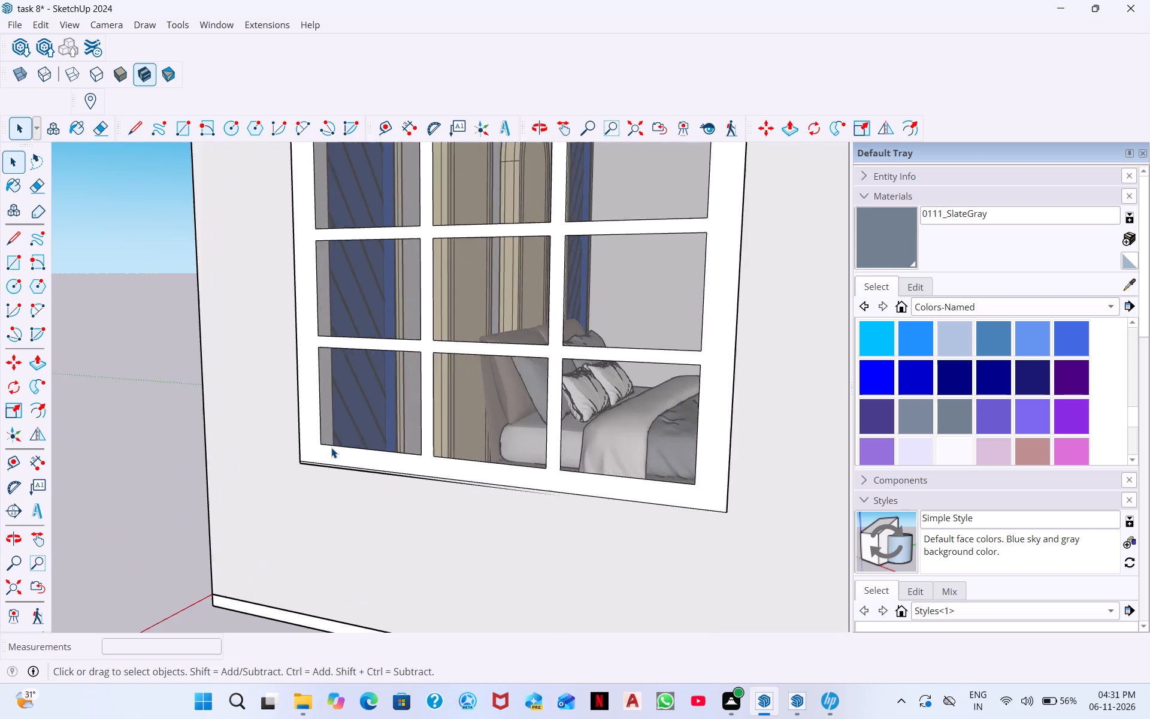
{"action": "scroll", "coordinate": [331, 448], "scroll_direction": "down", "scroll_amount": 11}
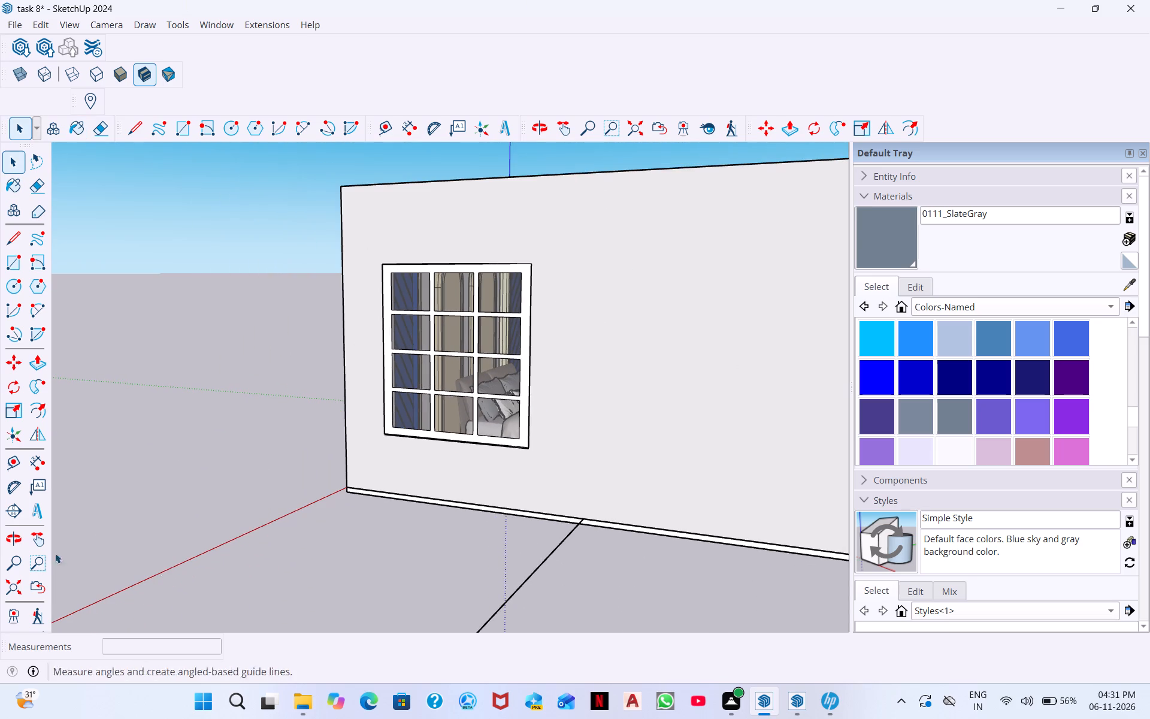
{"action": "scroll", "coordinate": [491, 470], "scroll_direction": "up", "scroll_amount": 4}
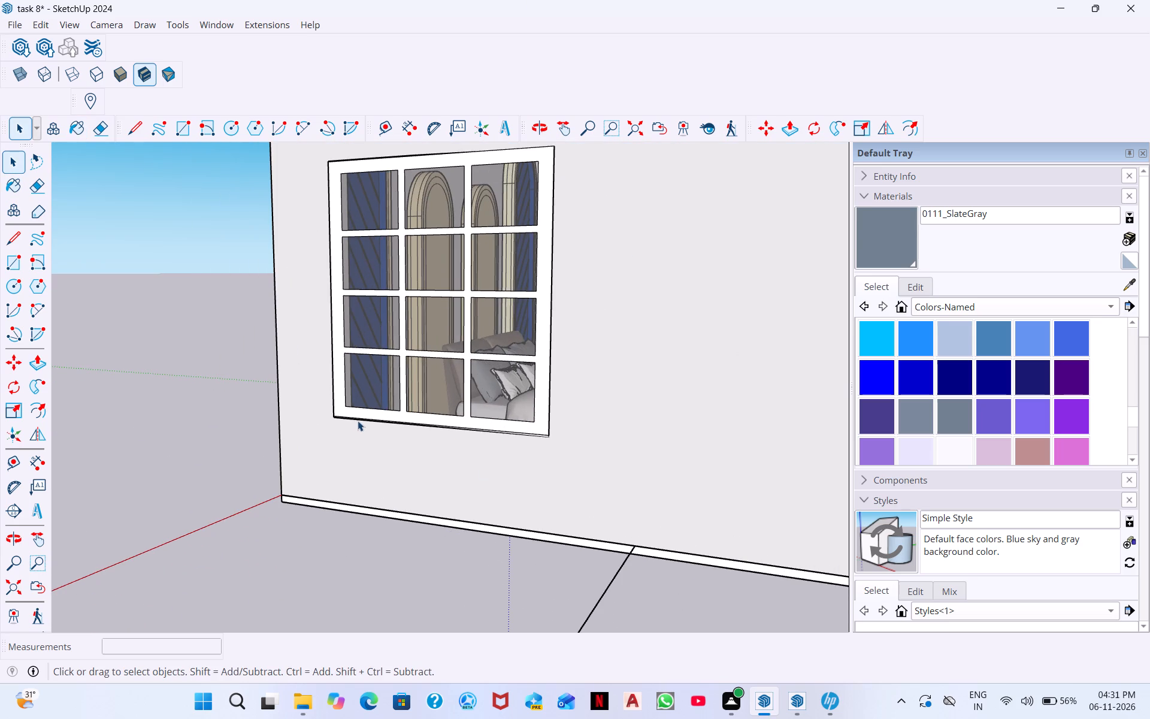
{"action": "left_click", "coordinate": [361, 419]}
{"action": "left_click", "coordinate": [367, 407]}
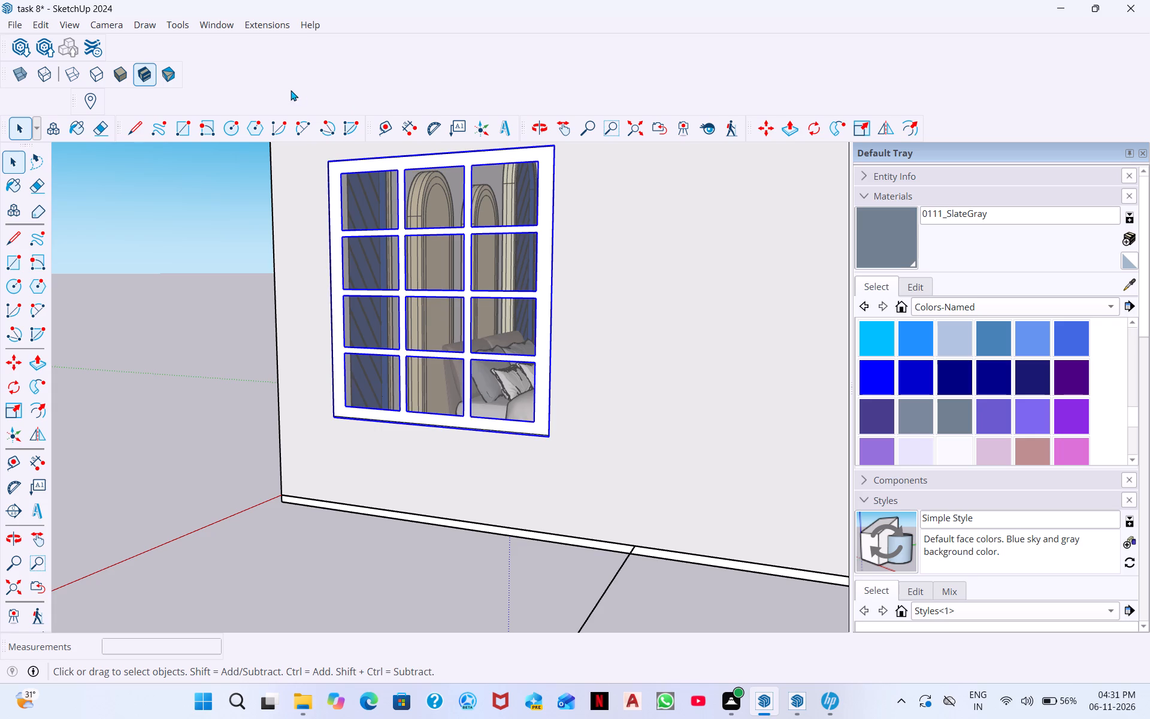
{"action": "left_click", "coordinate": [768, 133]}
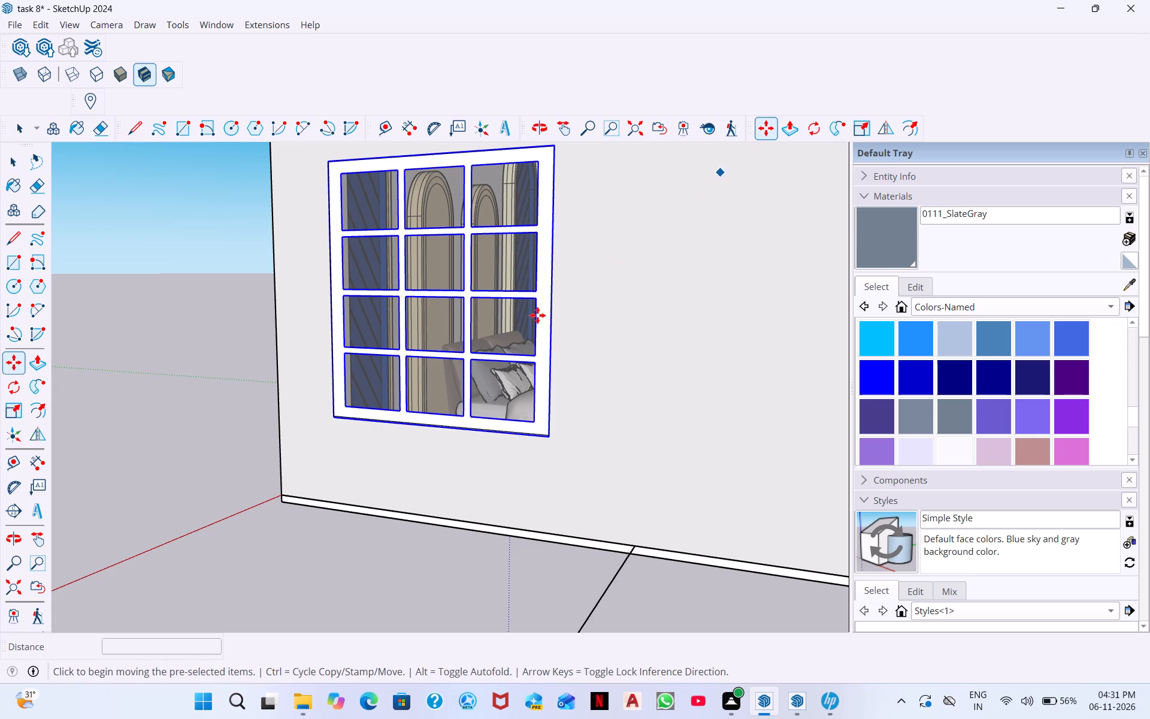
{"action": "left_click", "coordinate": [338, 410]}
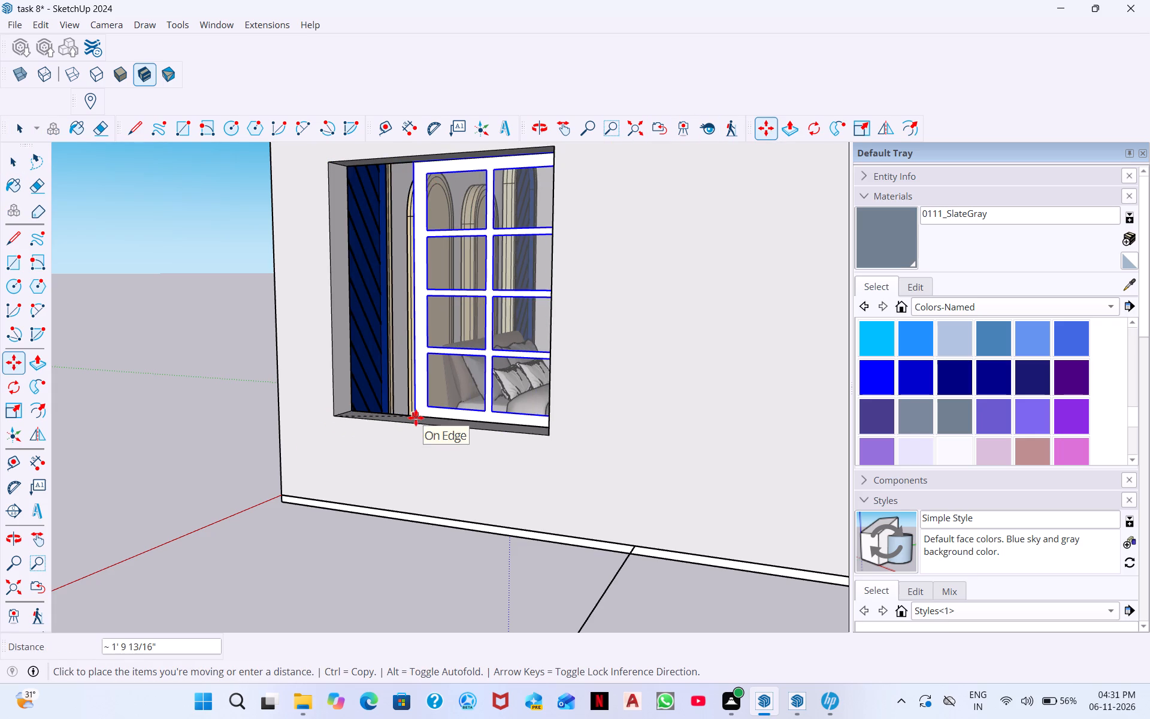
{"action": "scroll", "coordinate": [633, 457], "scroll_direction": "down", "scroll_amount": 7}
{"action": "scroll", "coordinate": [535, 426], "scroll_direction": "up", "scroll_amount": 1}
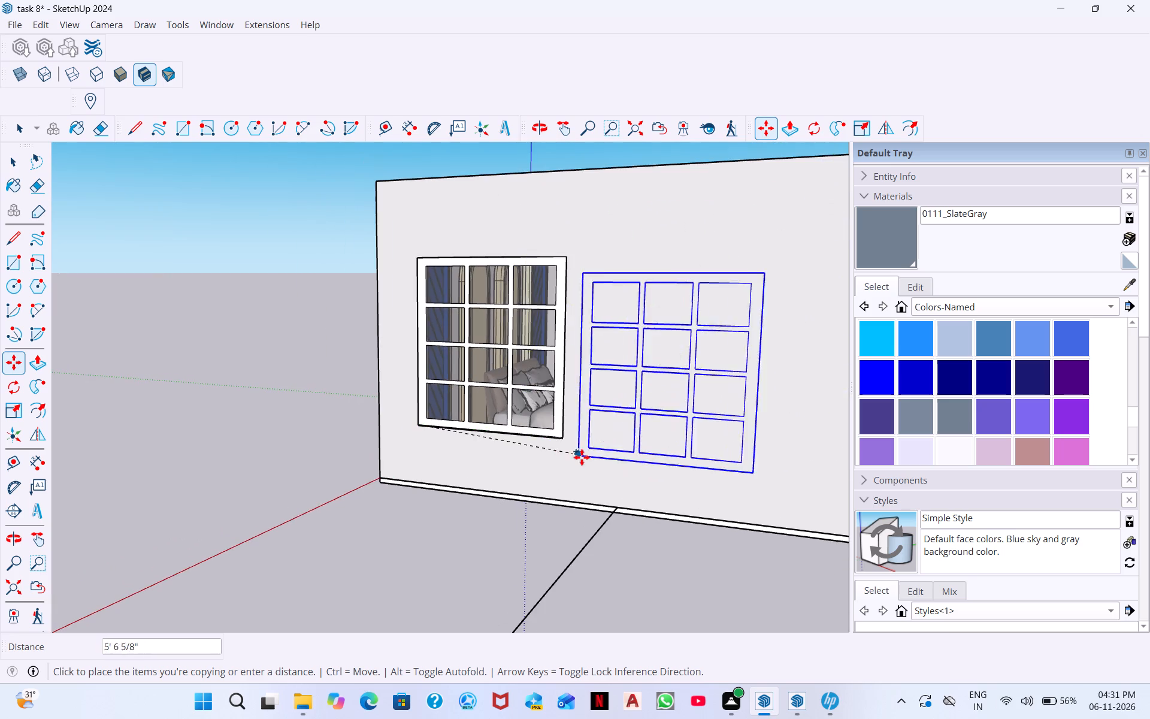
{"action": "scroll", "coordinate": [618, 463], "scroll_direction": "down", "scroll_amount": 1}
{"action": "middle_click_drag", "start_coordinate": [618, 463], "coordinate": [707, 460]}
{"action": "scroll", "coordinate": [746, 452], "scroll_direction": "down", "scroll_amount": 2}
{"action": "scroll", "coordinate": [761, 442], "scroll_direction": "up", "scroll_amount": 1}
{"action": "scroll", "coordinate": [652, 425], "scroll_direction": "down", "scroll_amount": 13}
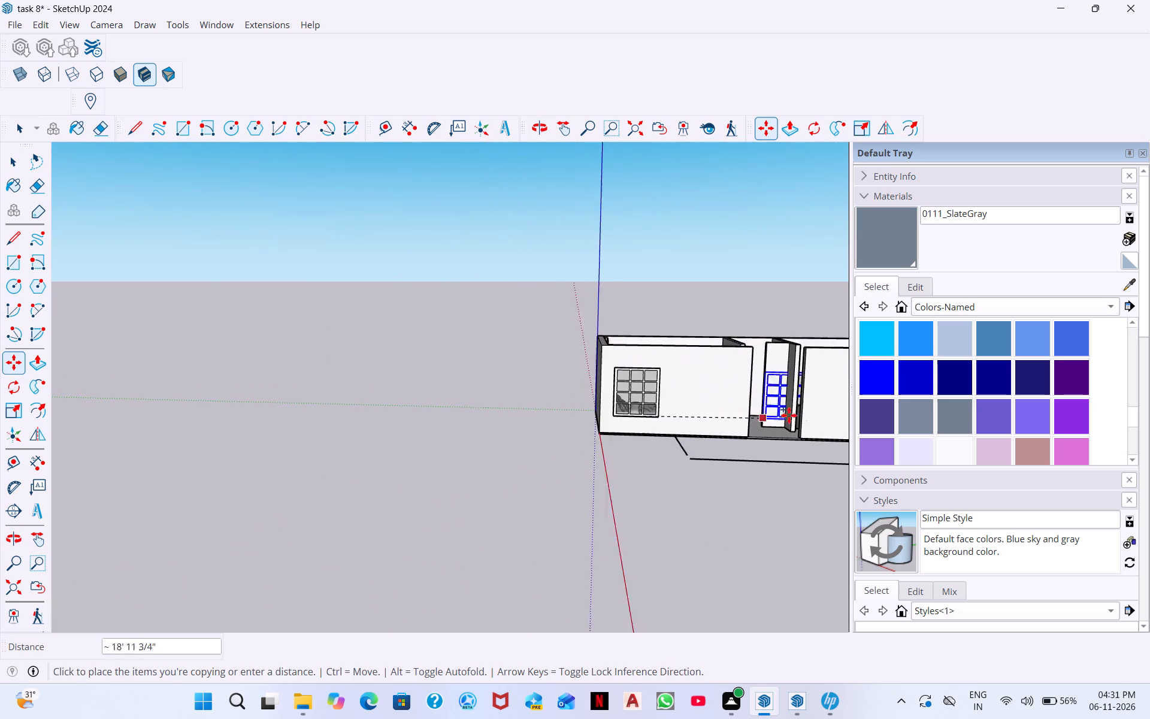
{"action": "scroll", "coordinate": [653, 354], "scroll_direction": "down", "scroll_amount": 3}
{"action": "scroll", "coordinate": [783, 382], "scroll_direction": "down", "scroll_amount": 1}
{"action": "scroll", "coordinate": [871, 396], "scroll_direction": "up", "scroll_amount": 4}
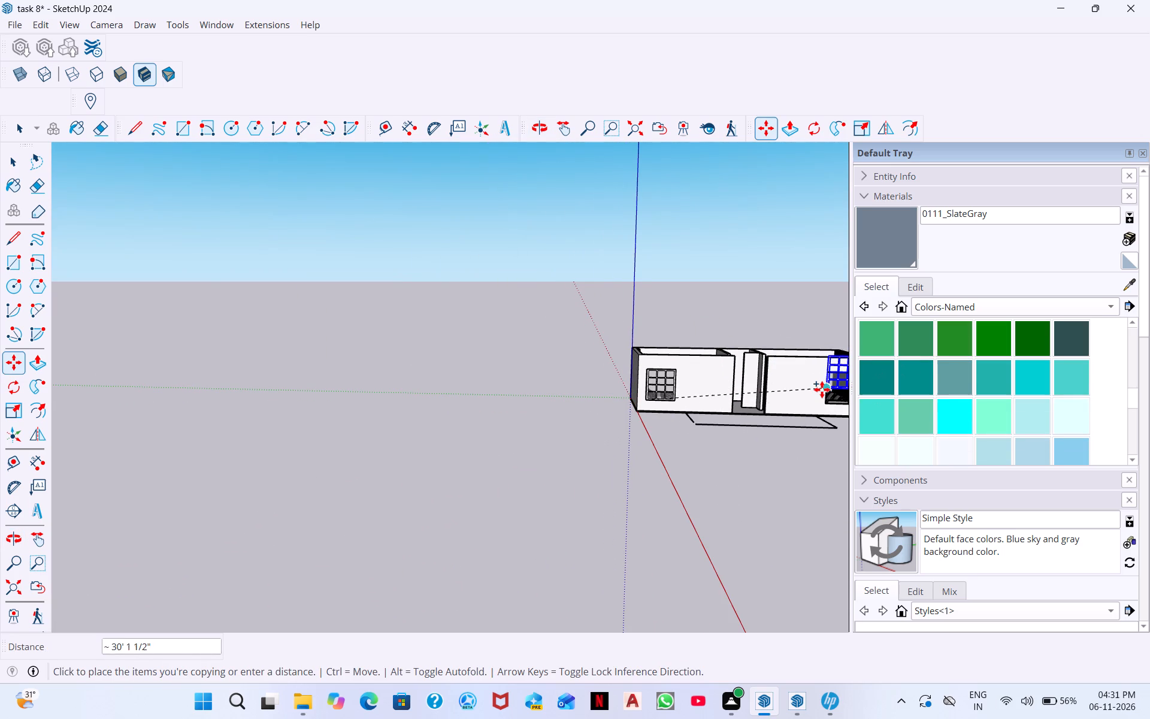
{"action": "scroll", "coordinate": [823, 389], "scroll_direction": "up", "scroll_amount": 9}
{"action": "scroll", "coordinate": [789, 460], "scroll_direction": "down", "scroll_amount": 1}
{"action": "middle_click_drag", "start_coordinate": [811, 446], "coordinate": [898, 388]}
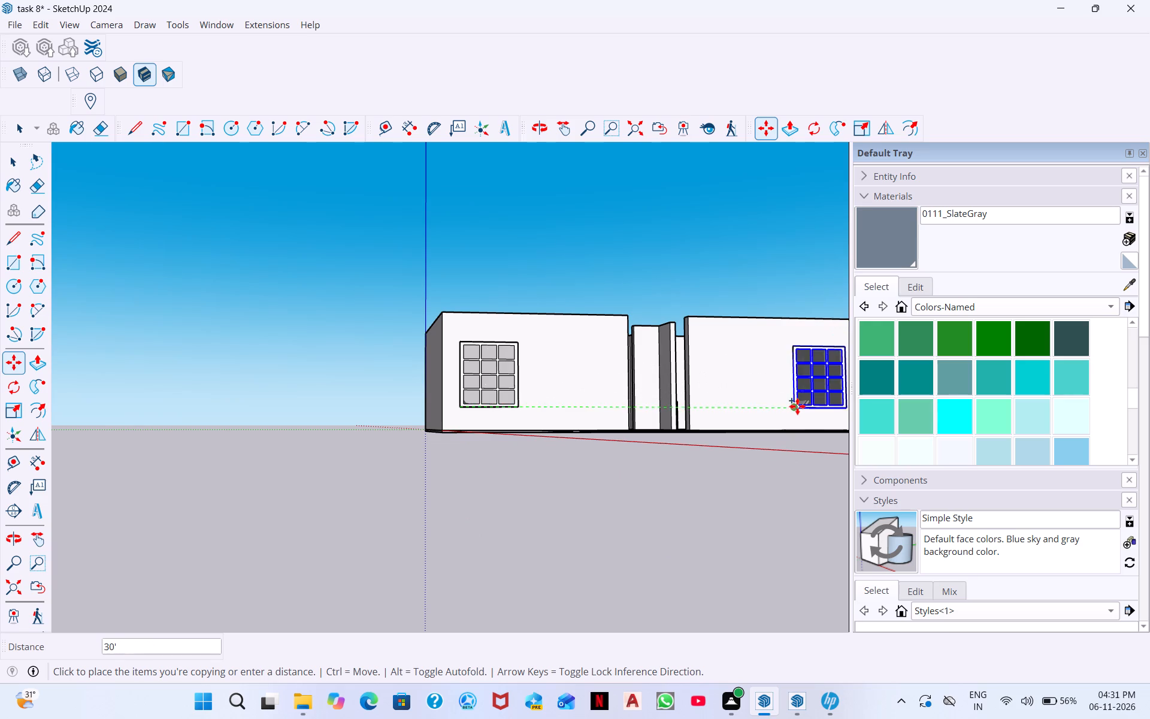
{"action": "scroll", "coordinate": [797, 406], "scroll_direction": "up", "scroll_amount": 11}
{"action": "left_click", "coordinate": [794, 417]}
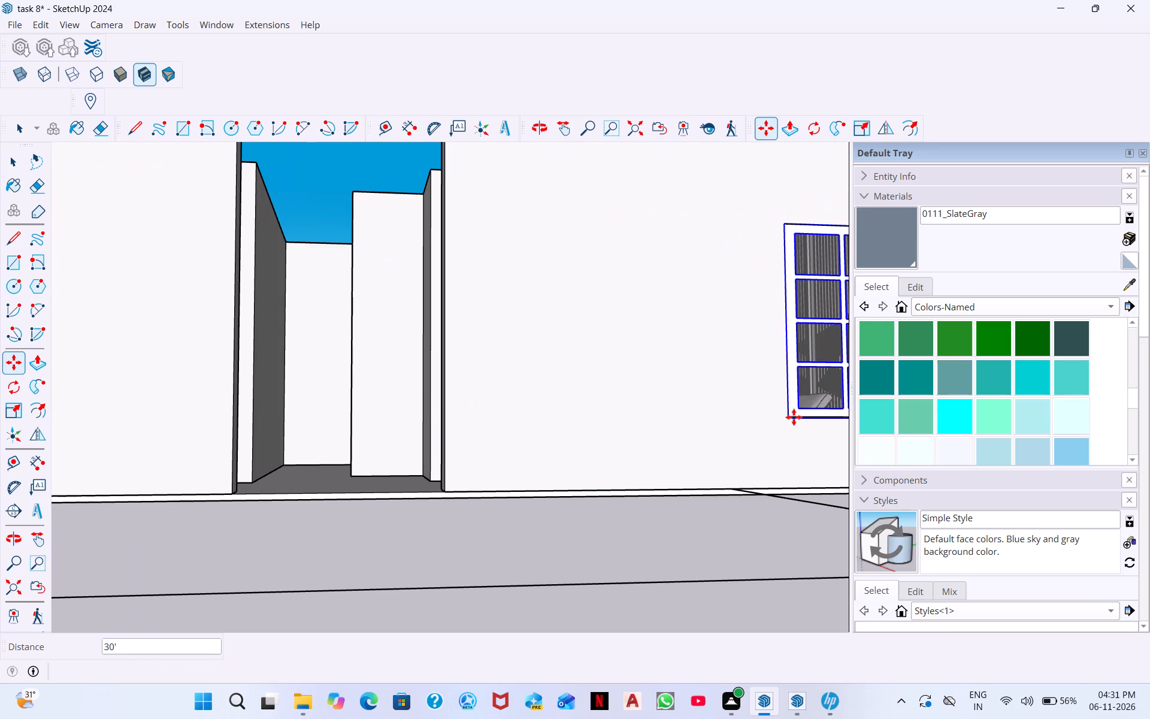
{"action": "key", "text": "Escape"}
Examine both front-wall windows from above and outside, checking the bedroom window's lower frame and panes up close.
{"action": "scroll", "coordinate": [625, 412], "scroll_direction": "down", "scroll_amount": 10}
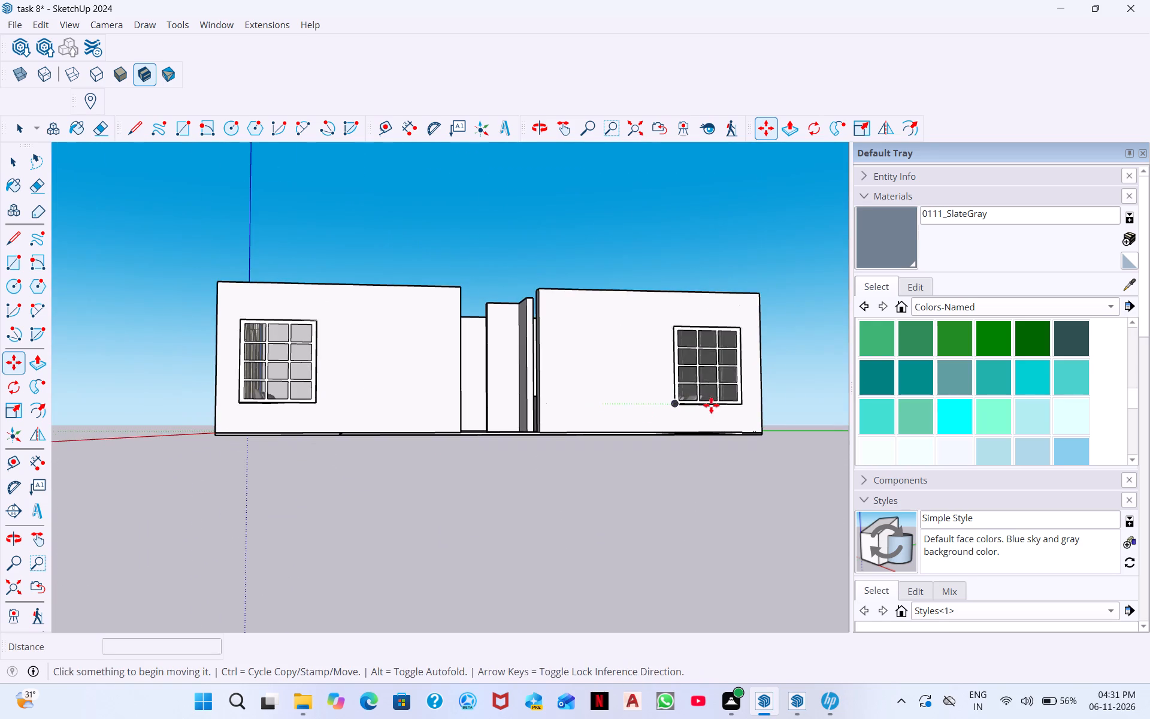
{"action": "middle_click_drag", "start_coordinate": [677, 416], "coordinate": [619, 547]}
{"action": "middle_click_drag", "start_coordinate": [689, 470], "coordinate": [652, 627]}
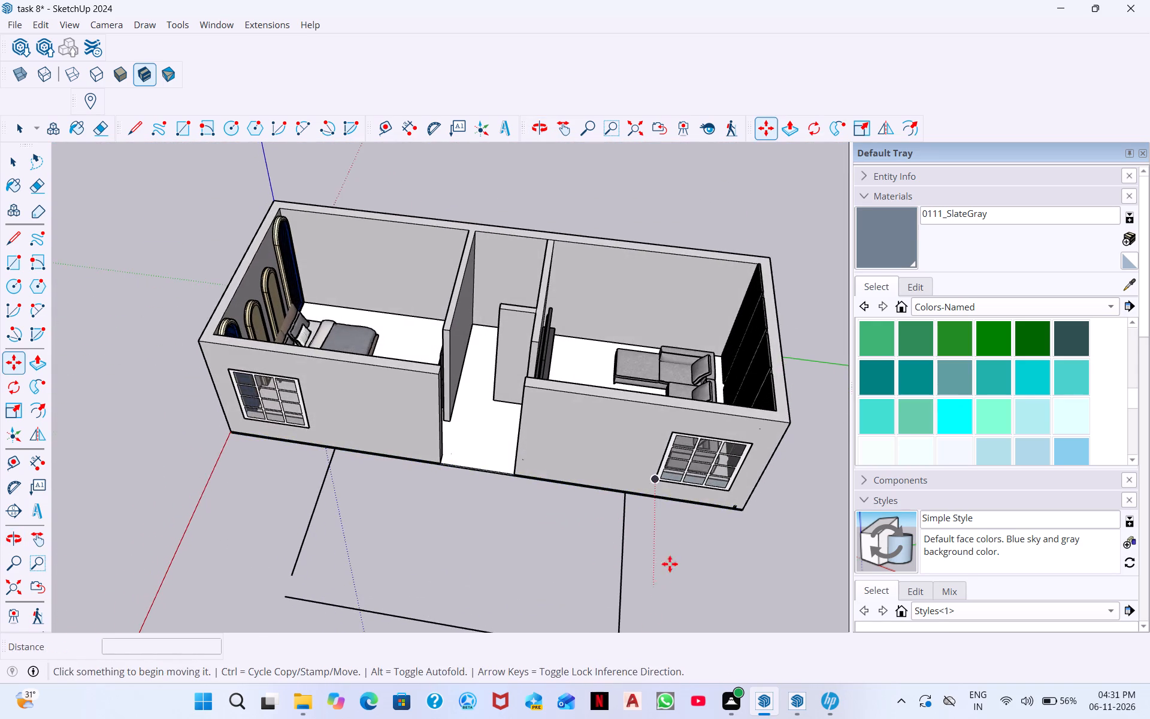
{"action": "middle_click_drag", "start_coordinate": [685, 539], "coordinate": [719, 409]}
{"action": "middle_click_drag", "start_coordinate": [704, 500], "coordinate": [684, 404]}
{"action": "scroll", "coordinate": [156, 451], "scroll_direction": "up", "scroll_amount": 8}
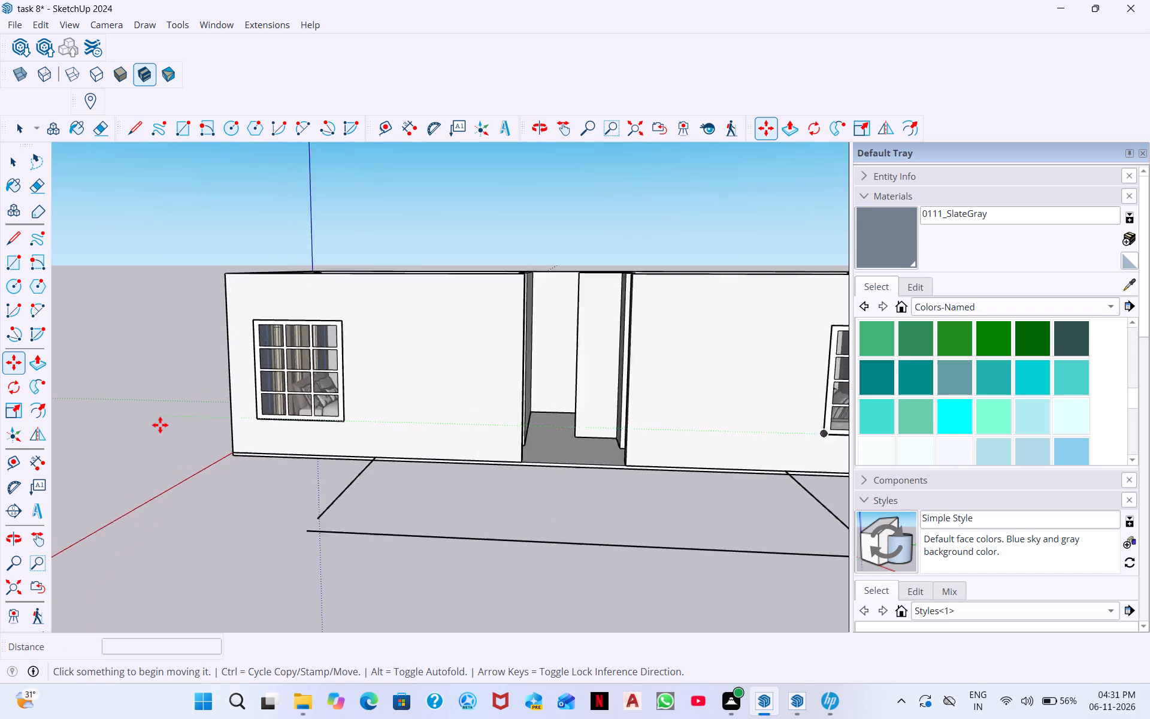
{"action": "scroll", "coordinate": [160, 425], "scroll_direction": "up", "scroll_amount": 7}
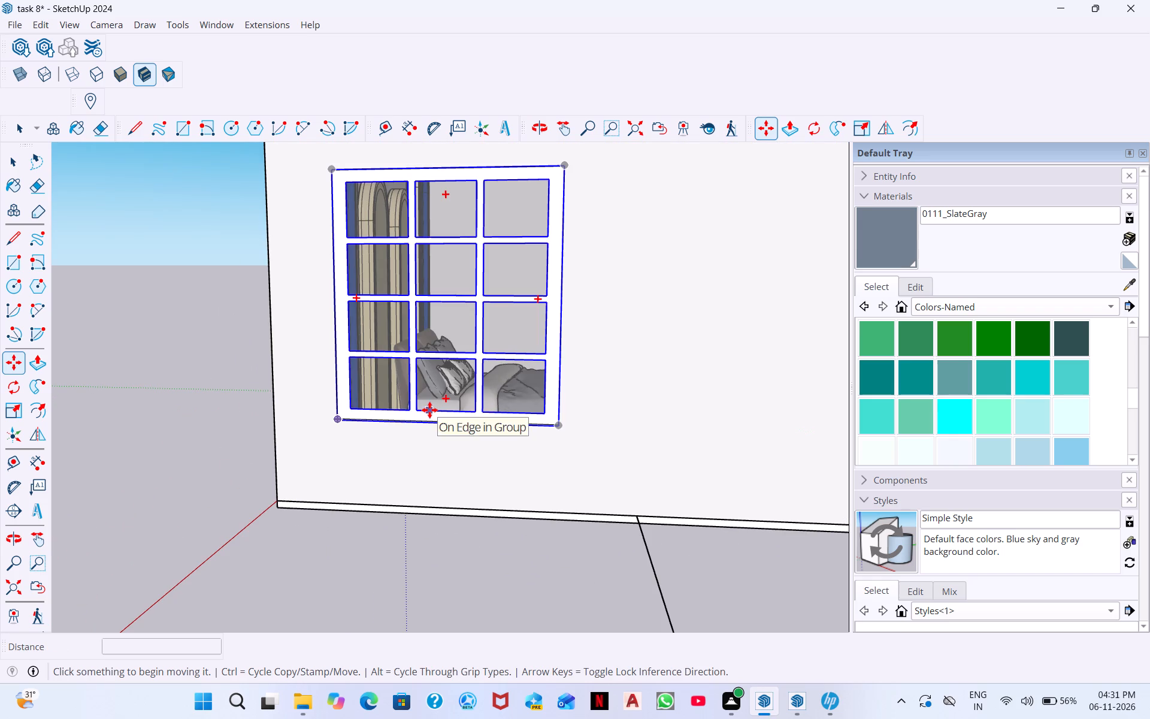
{"action": "left_click", "coordinate": [429, 410]}
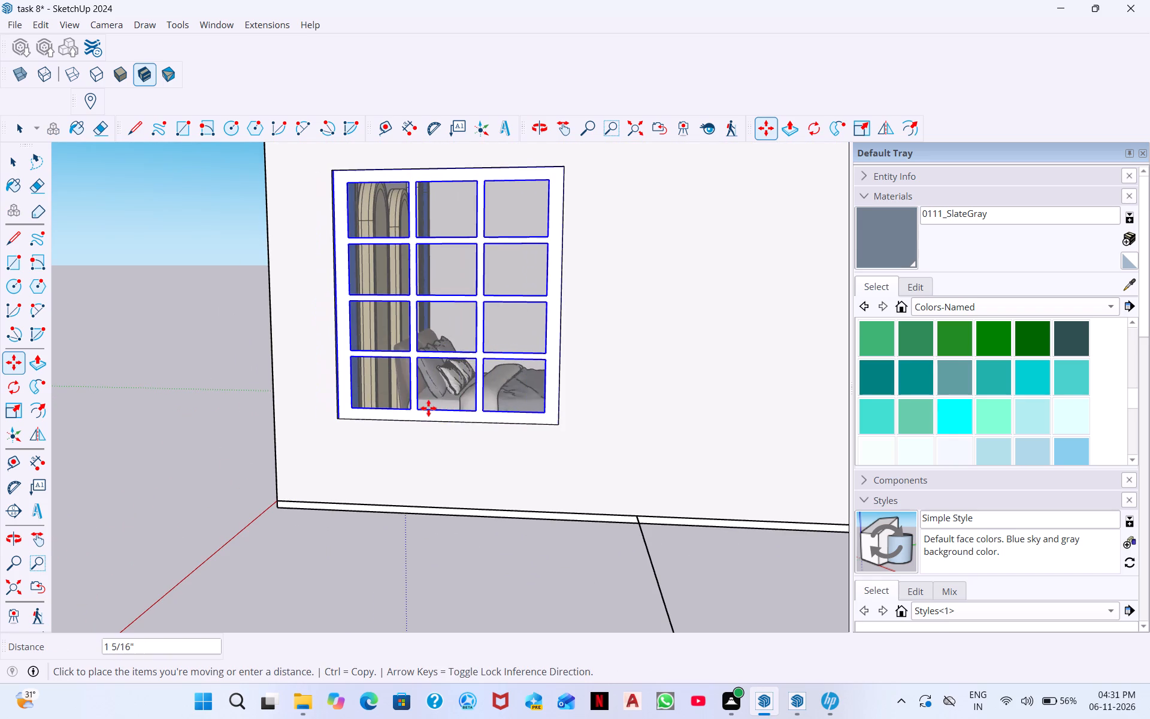
{"action": "key", "text": "Escape"}
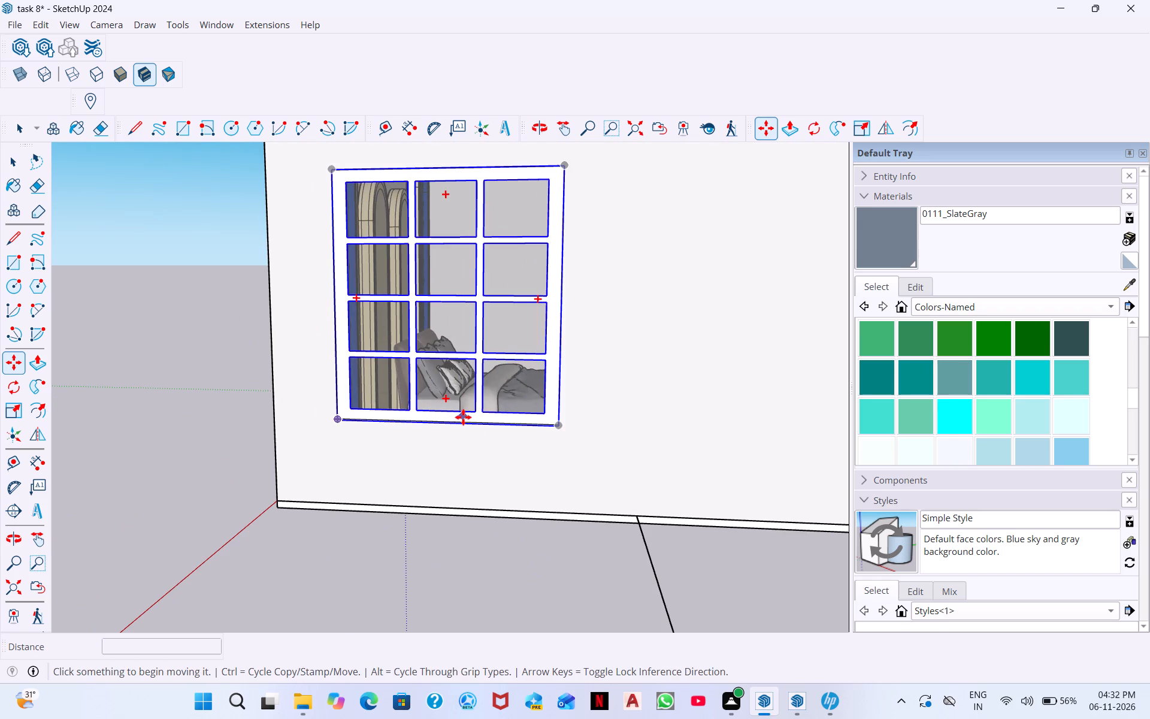
{"action": "key", "text": "space"}
{"action": "left_click", "coordinate": [428, 412]}
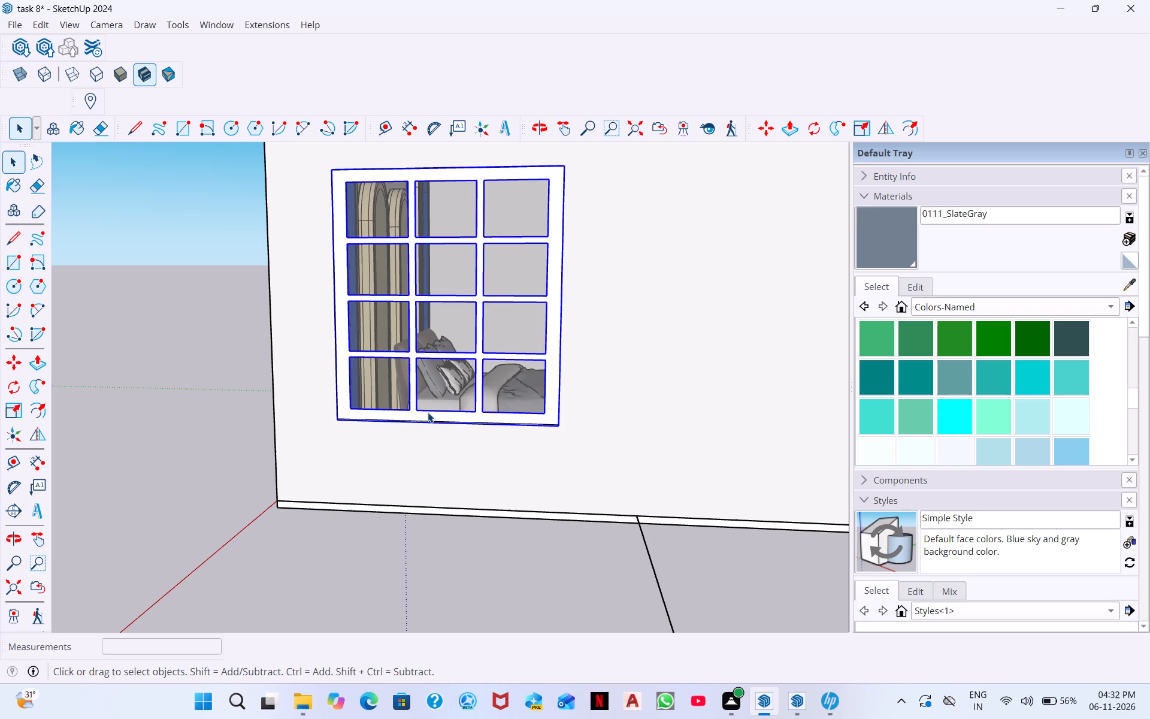
{"action": "scroll", "coordinate": [394, 379], "scroll_direction": "up", "scroll_amount": 5, "text": "shift"}
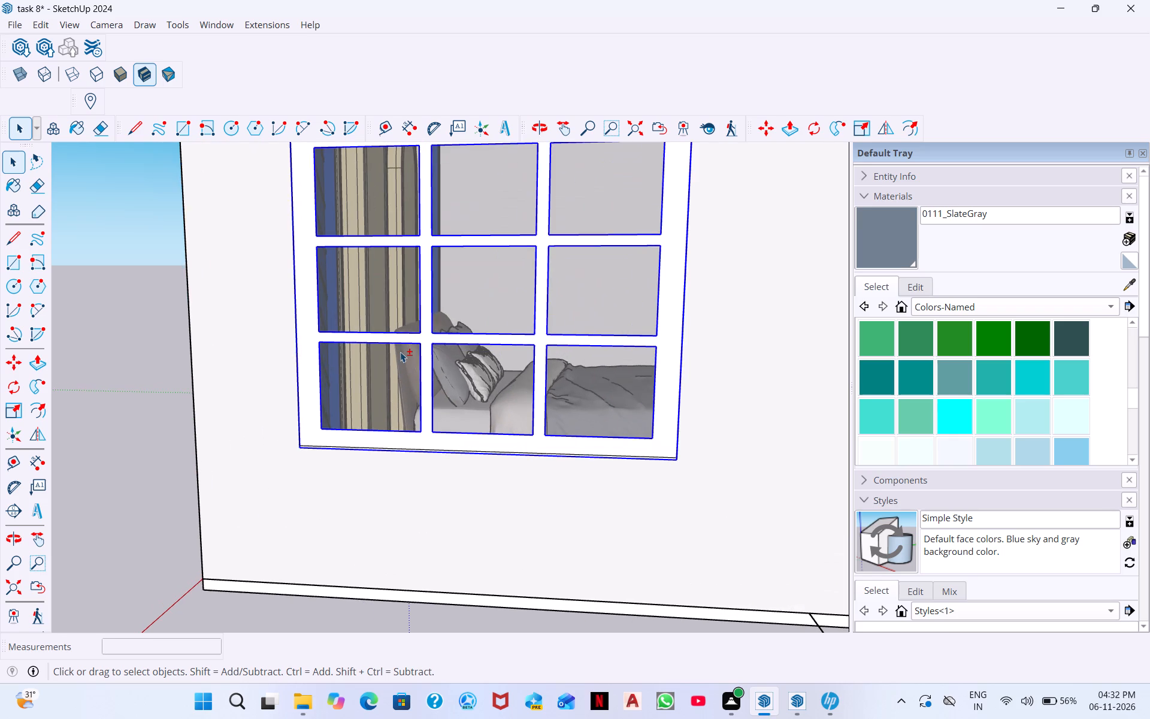
{"action": "scroll", "coordinate": [400, 350], "scroll_direction": "up", "scroll_amount": 6, "text": "shift"}
{"action": "left_click", "coordinate": [408, 336], "text": "shift"}
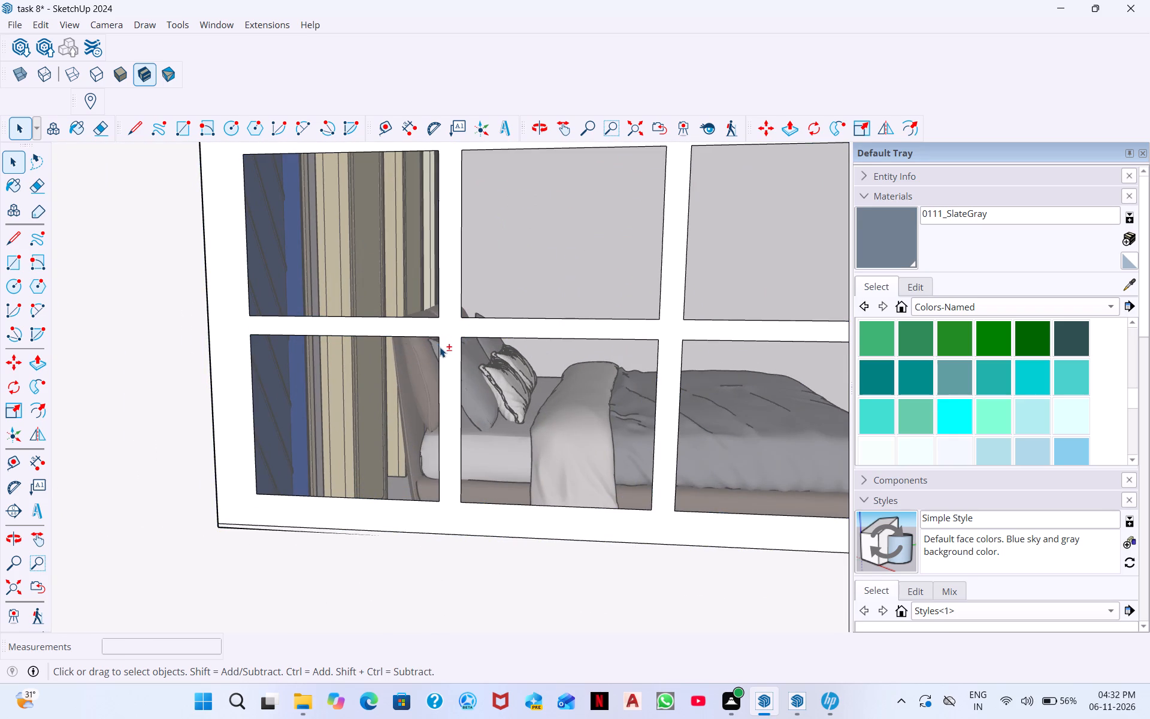
{"action": "scroll", "coordinate": [424, 359], "scroll_direction": "down", "scroll_amount": 4, "text": "shift"}
{"action": "left_click", "coordinate": [304, 476], "text": "shift"}
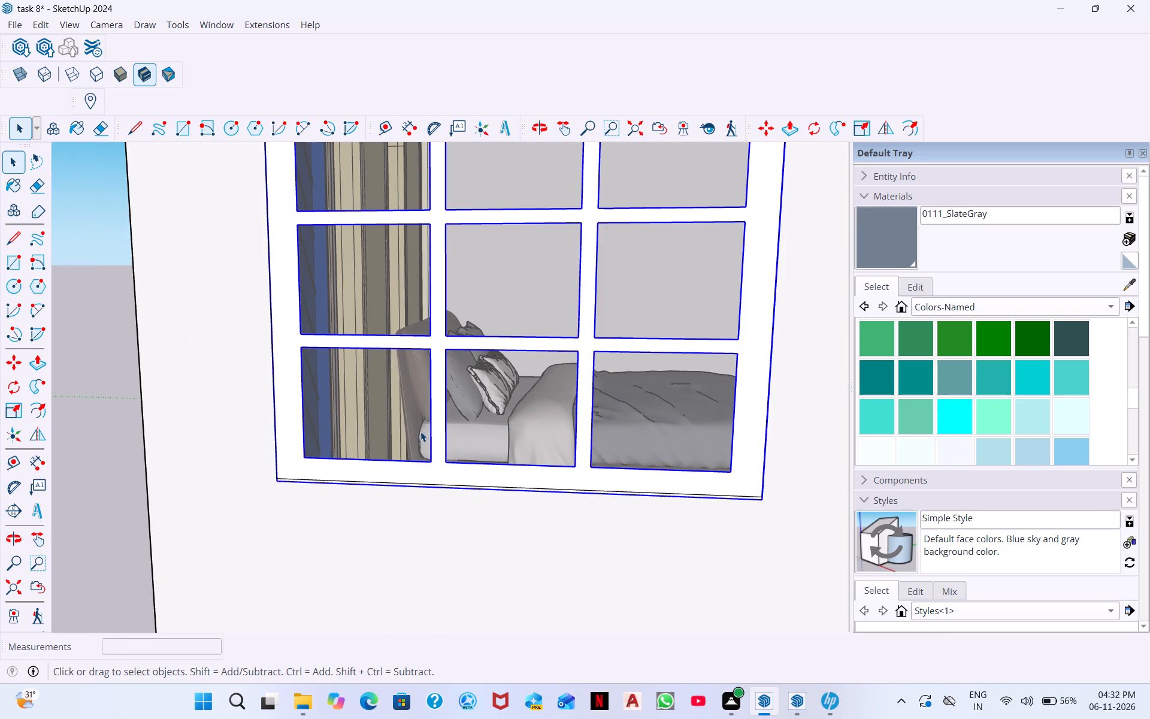
Examine the copied window's fit in the sofa-room opening from above and from outside.
{"action": "scroll", "coordinate": [420, 431], "scroll_direction": "down", "scroll_amount": 20}
{"action": "scroll", "coordinate": [420, 431], "scroll_direction": "down", "scroll_amount": 10}
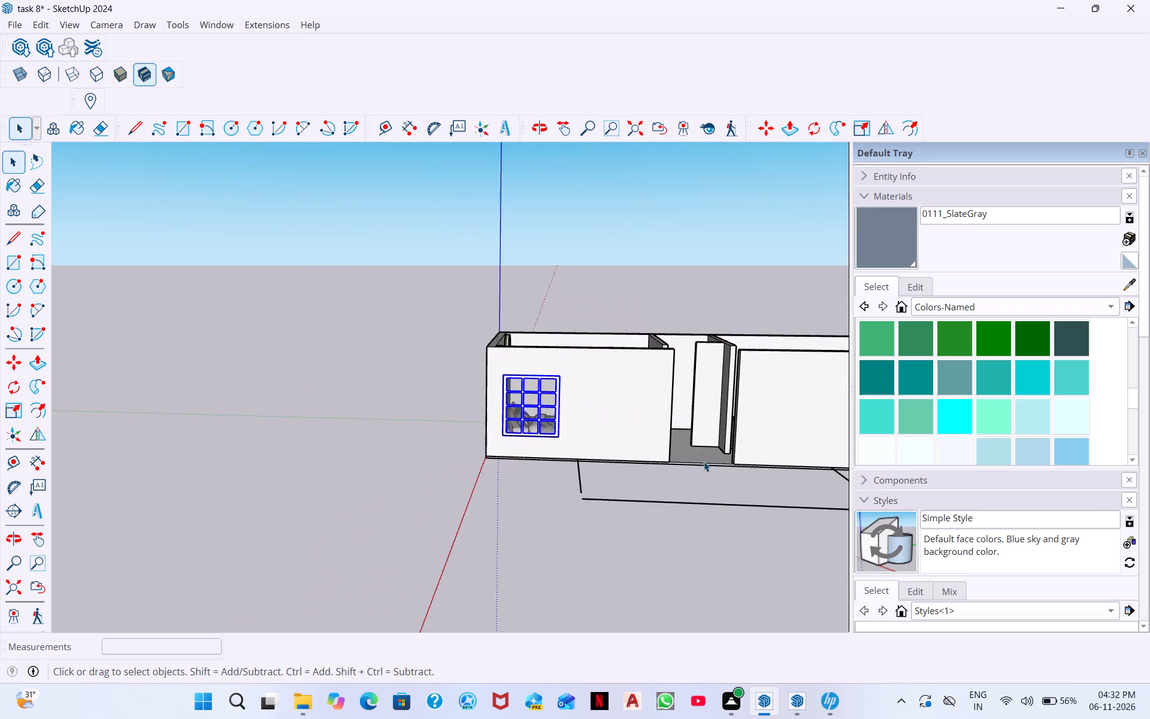
{"action": "middle_click_drag", "start_coordinate": [718, 484], "coordinate": [928, 536]}
{"action": "middle_click_drag", "start_coordinate": [774, 345], "coordinate": [455, 513]}
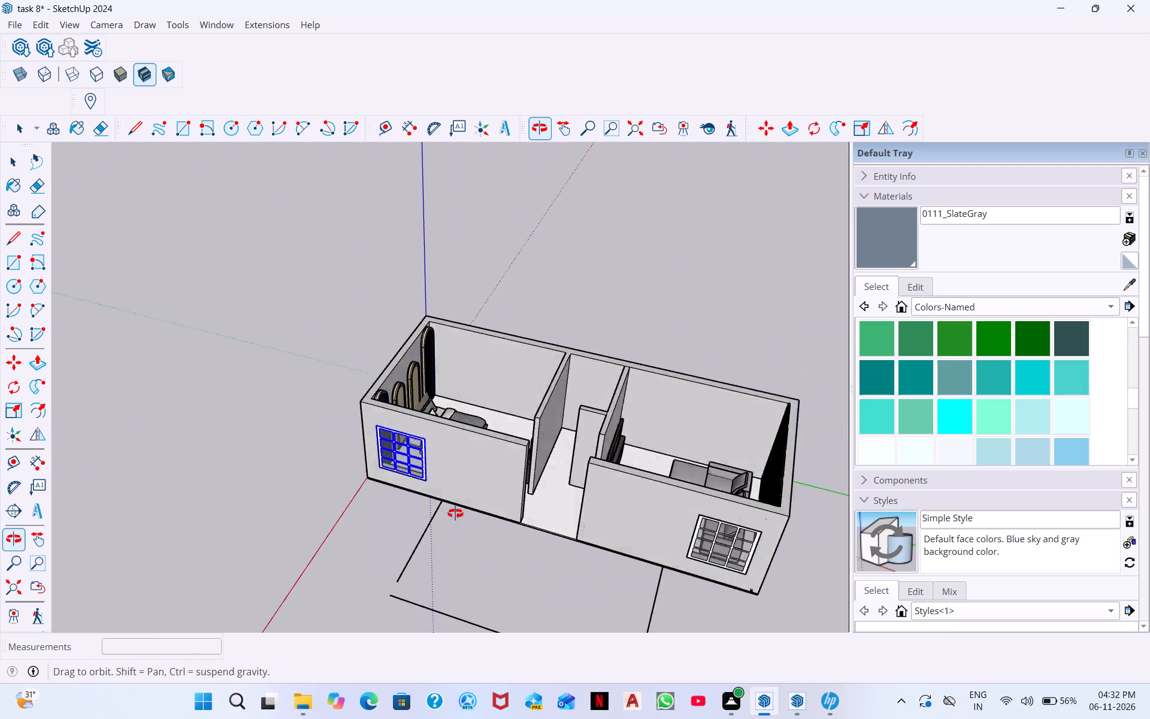
{"action": "middle_click_drag", "start_coordinate": [455, 513], "coordinate": [482, 374]}
{"action": "scroll", "coordinate": [483, 375], "scroll_direction": "down", "scroll_amount": 1}
{"action": "scroll", "coordinate": [701, 476], "scroll_direction": "up", "scroll_amount": 15}
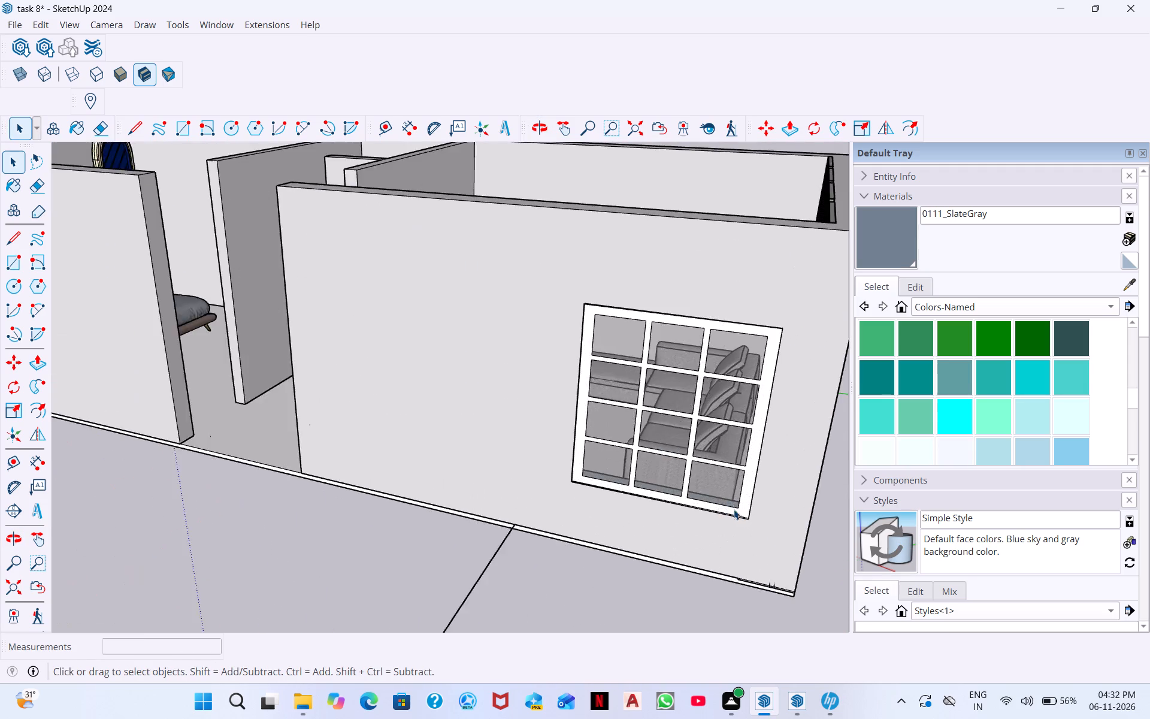
{"action": "scroll", "coordinate": [734, 509], "scroll_direction": "up", "scroll_amount": 3}
{"action": "middle_click_drag", "start_coordinate": [745, 493], "coordinate": [690, 604]}
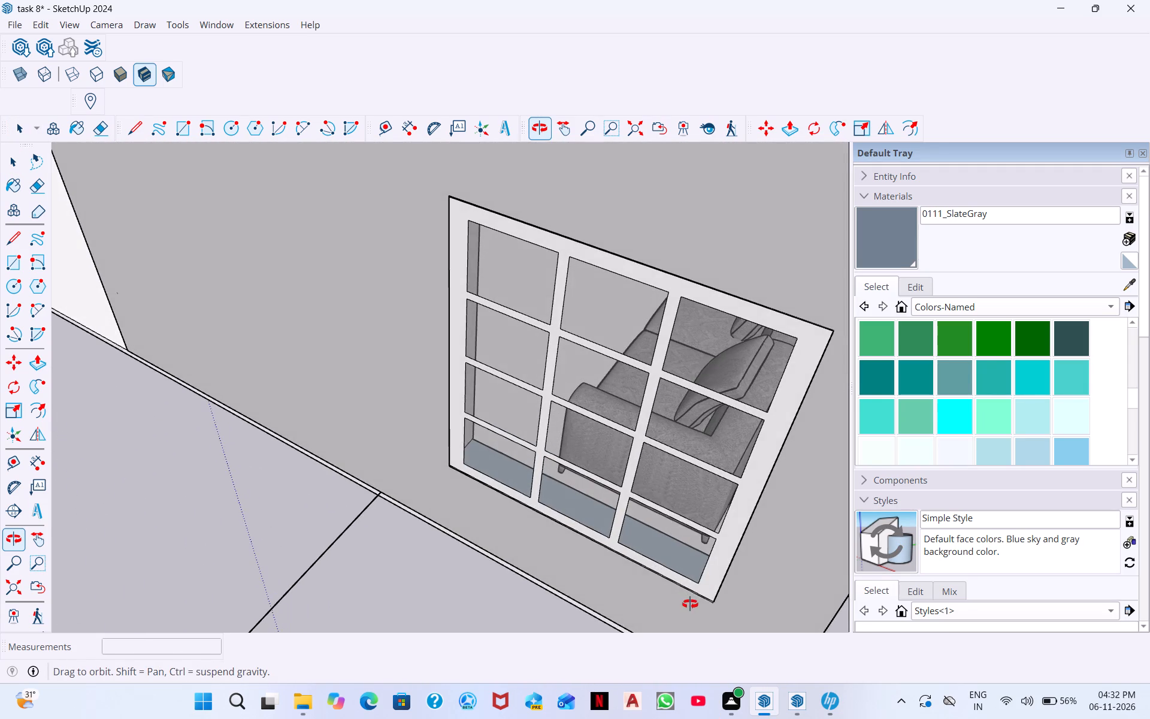
{"action": "middle_click_drag", "start_coordinate": [690, 604], "coordinate": [688, 600]}
{"action": "scroll", "coordinate": [743, 418], "scroll_direction": "down", "scroll_amount": 2}
{"action": "middle_click_drag", "start_coordinate": [610, 485], "coordinate": [637, 278]}
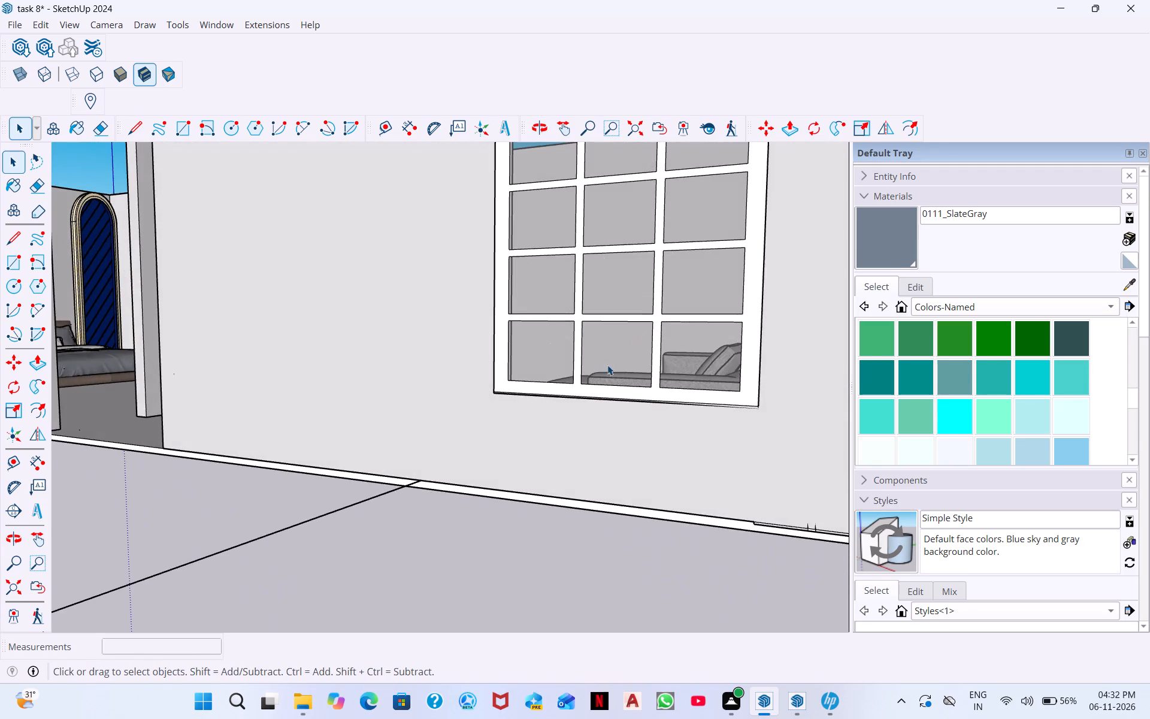
Examine both front-wall windows in their openings from above and from outside, and clear the bedroom window's selection.
{"action": "scroll", "coordinate": [613, 369], "scroll_direction": "down", "scroll_amount": 12}
{"action": "middle_click_drag", "start_coordinate": [552, 377], "coordinate": [815, 654]}
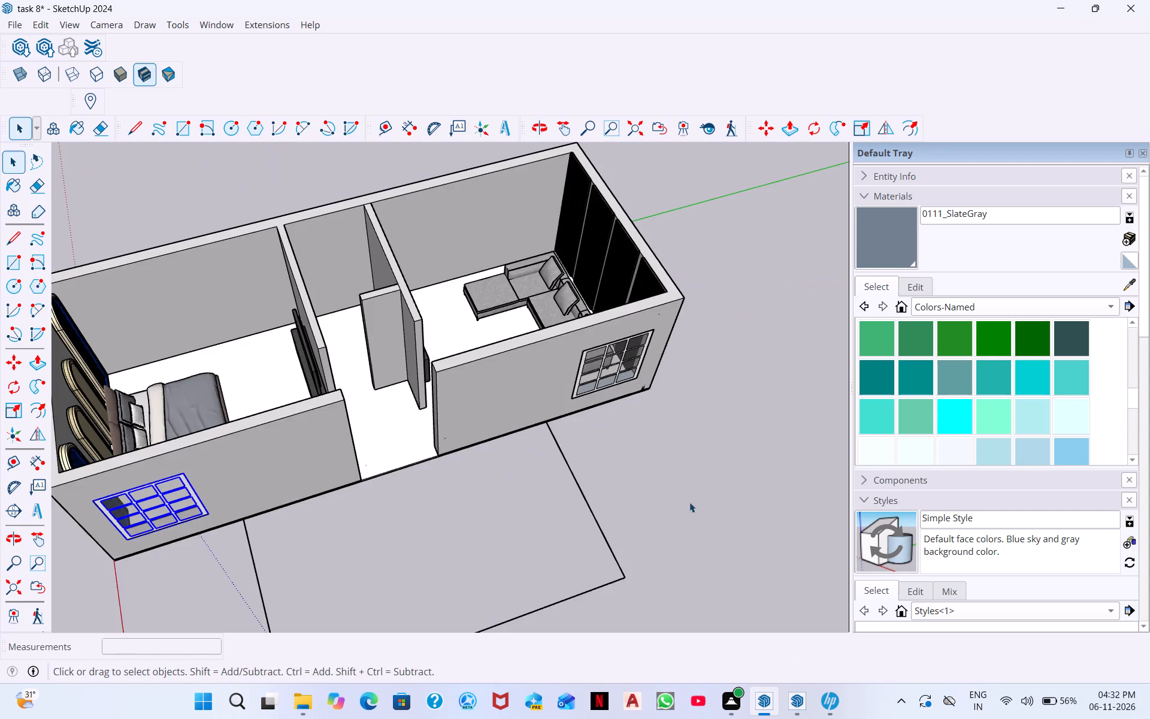
{"action": "middle_click_drag", "start_coordinate": [563, 407], "coordinate": [219, 427]}
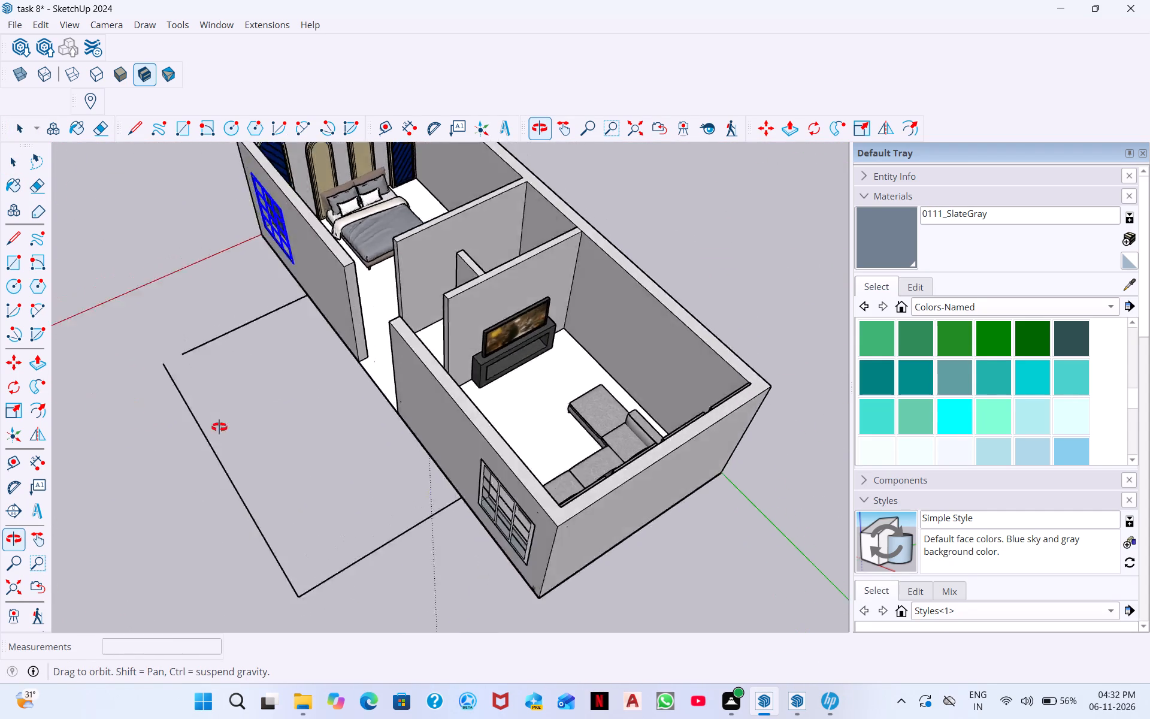
{"action": "middle_click_drag", "start_coordinate": [219, 427], "coordinate": [547, 439]}
{"action": "scroll", "coordinate": [420, 514], "scroll_direction": "up", "scroll_amount": 3}
{"action": "scroll", "coordinate": [421, 506], "scroll_direction": "down", "scroll_amount": 7}
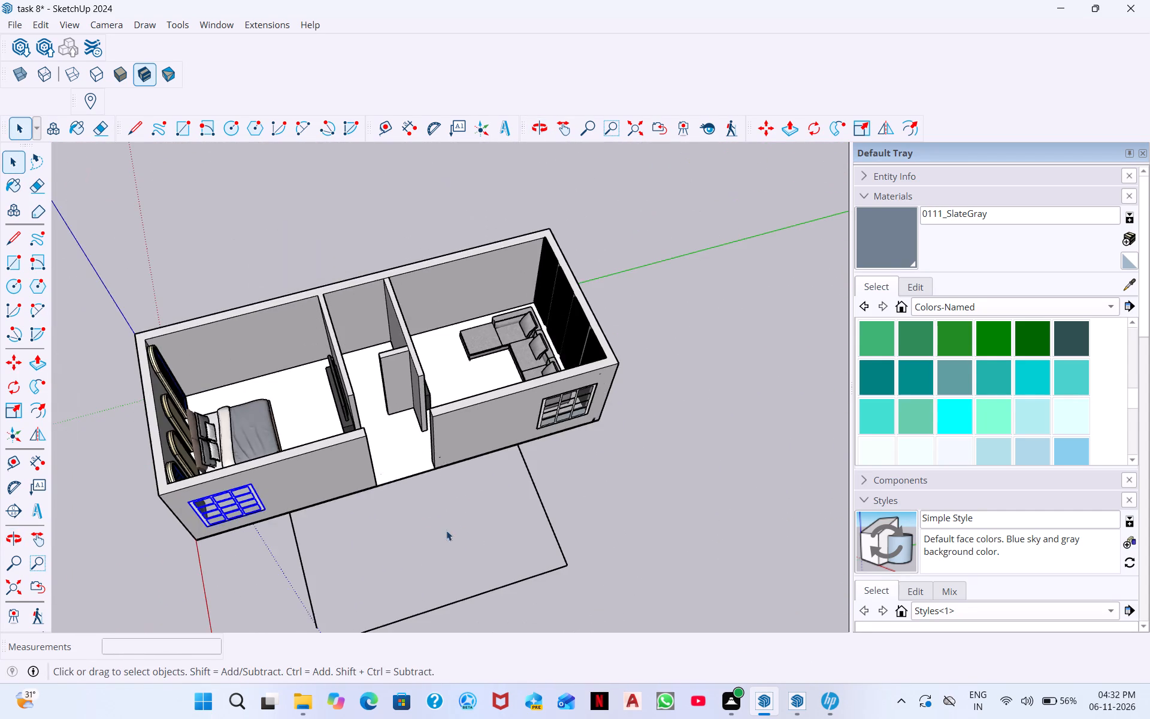
{"action": "middle_click_drag", "start_coordinate": [406, 536], "coordinate": [886, 718]}
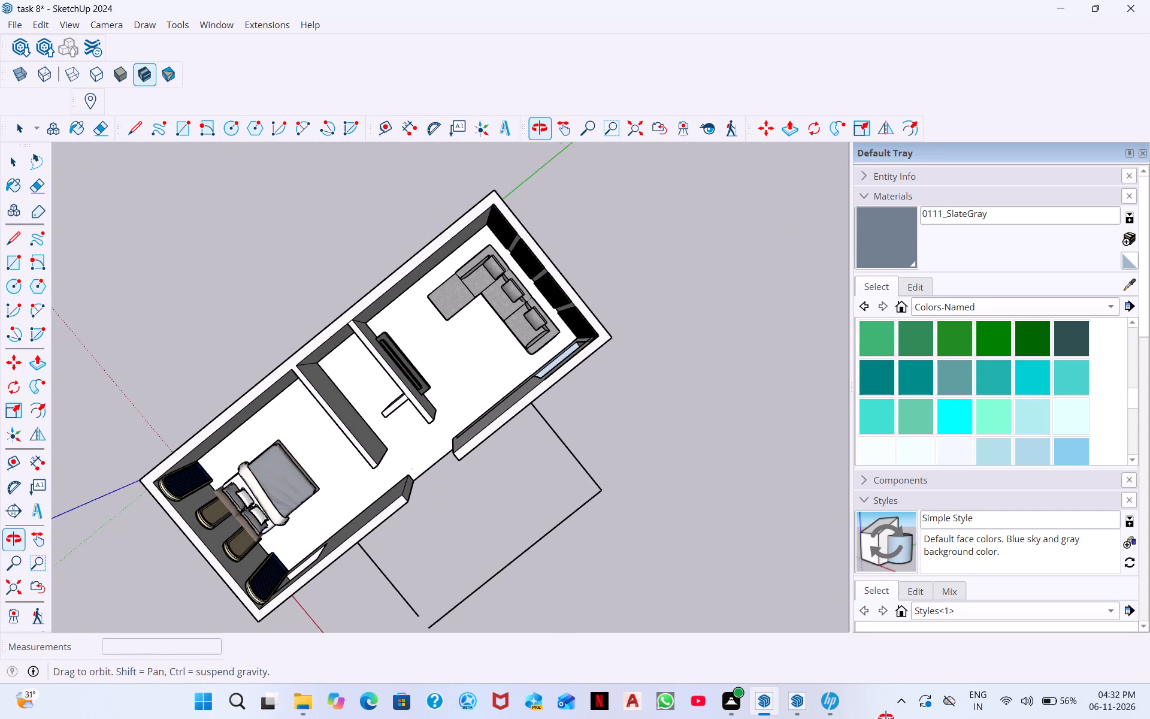
{"action": "middle_click_drag", "start_coordinate": [886, 718], "coordinate": [516, 385]}
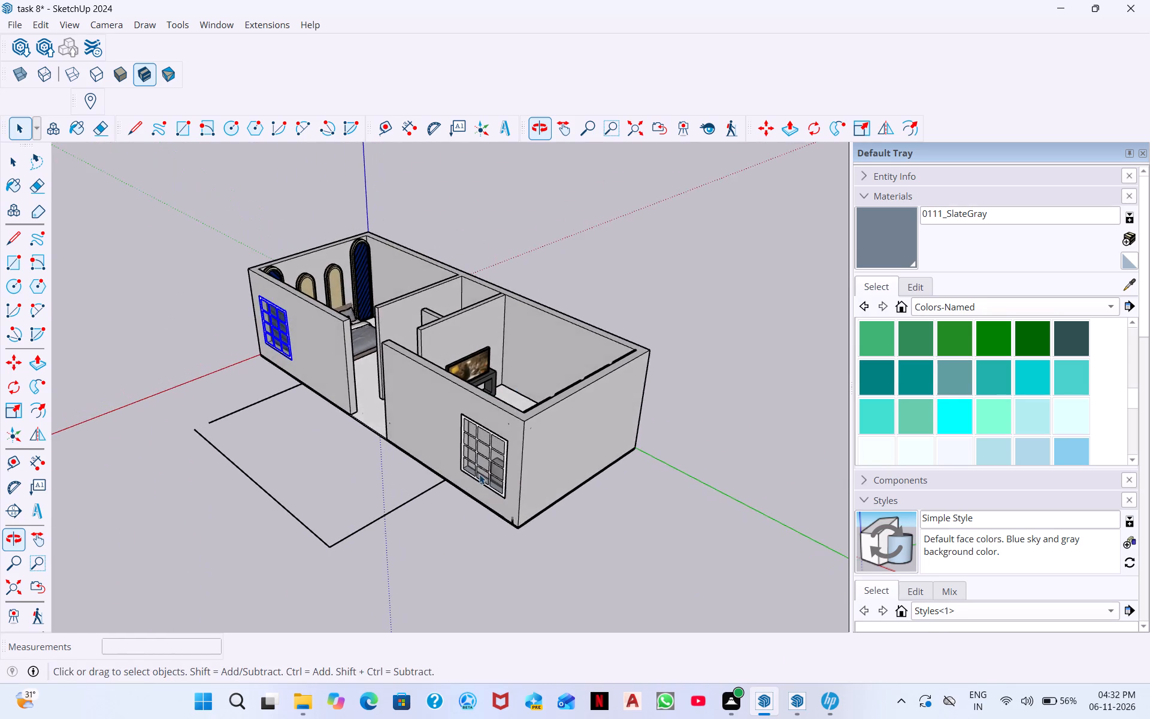
{"action": "middle_click_drag", "start_coordinate": [444, 479], "coordinate": [471, 422]}
{"action": "scroll", "coordinate": [453, 454], "scroll_direction": "up", "scroll_amount": 1}
{"action": "middle_click_drag", "start_coordinate": [404, 461], "coordinate": [516, 414]}
{"action": "middle_click_drag", "start_coordinate": [424, 475], "coordinate": [594, 440]}
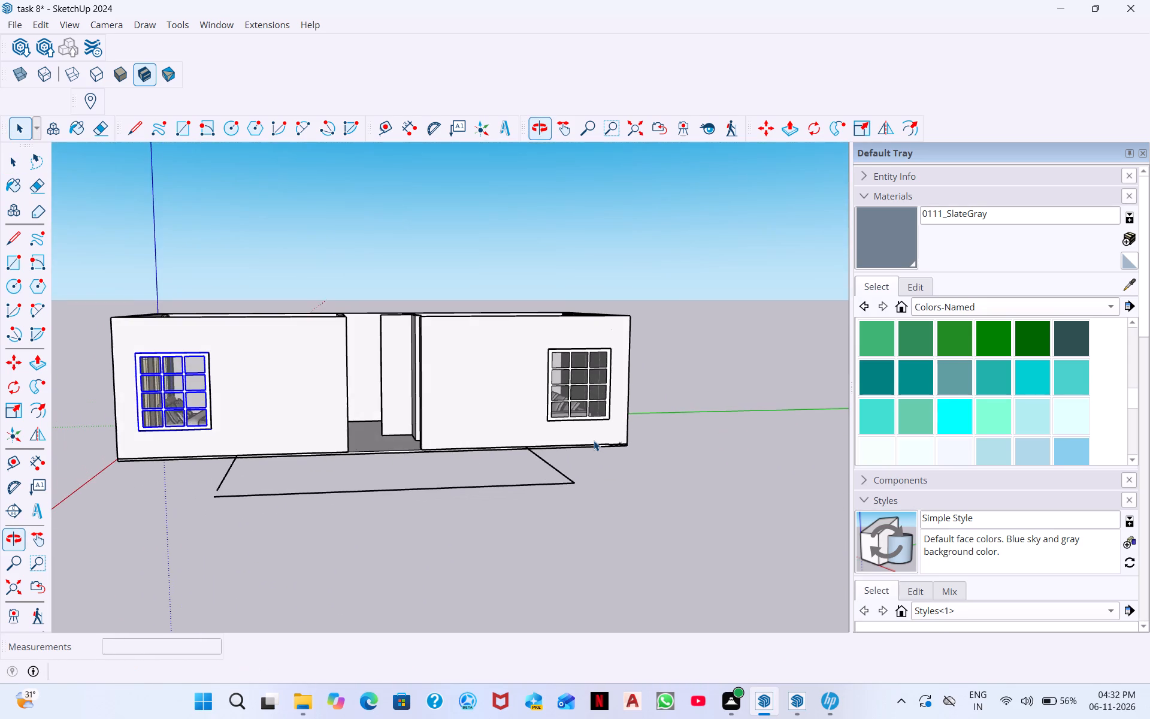
{"action": "scroll", "coordinate": [516, 434], "scroll_direction": "down", "scroll_amount": 3}
{"action": "key", "text": "space"}
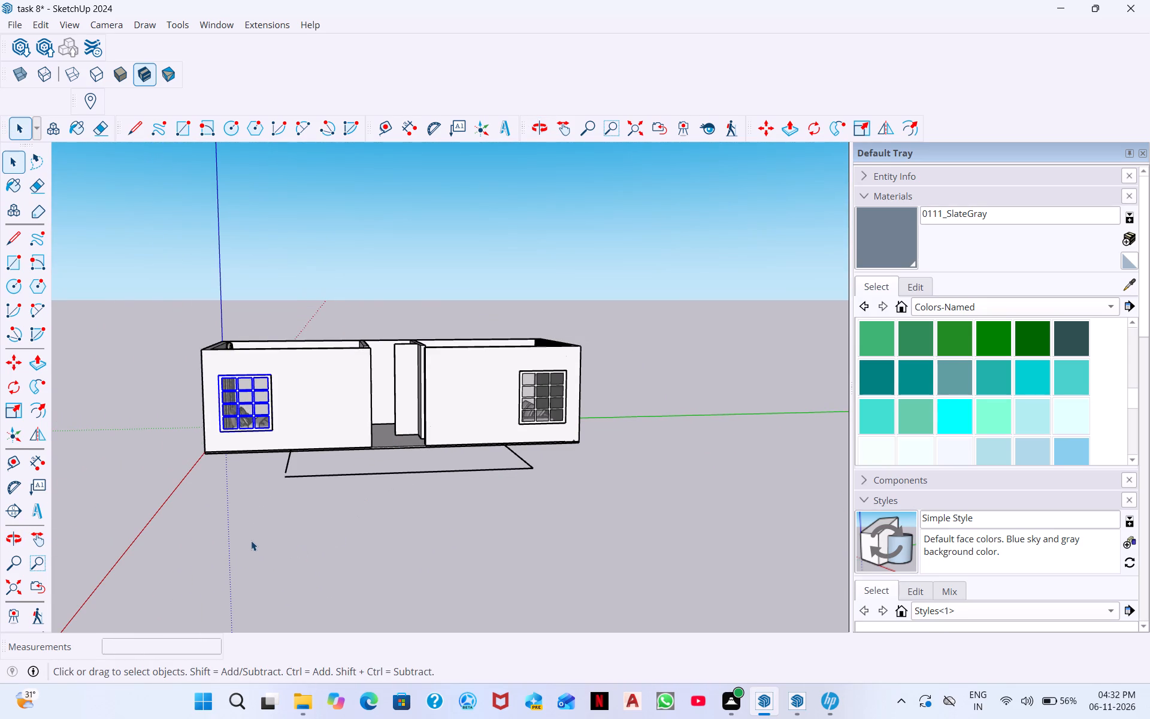
{"action": "key", "text": "Escape"}
{"action": "key", "text": "Escape"}
{"action": "key", "text": "space"}
{"action": "key", "text": "space"}
{"action": "key", "text": "space"}
{"action": "key", "text": "space"}
{"action": "left_click", "coordinate": [40, 403]}
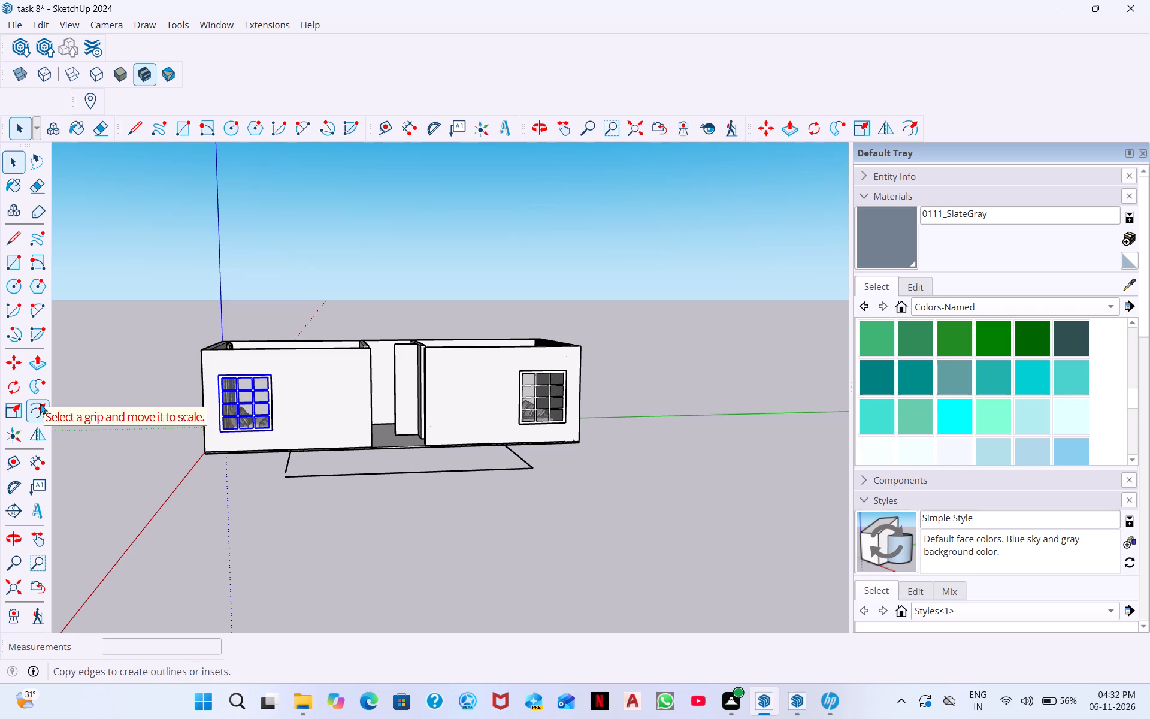
{"action": "left_click", "coordinate": [101, 368]}
{"action": "key", "text": "space"}
{"action": "key", "text": "space"}
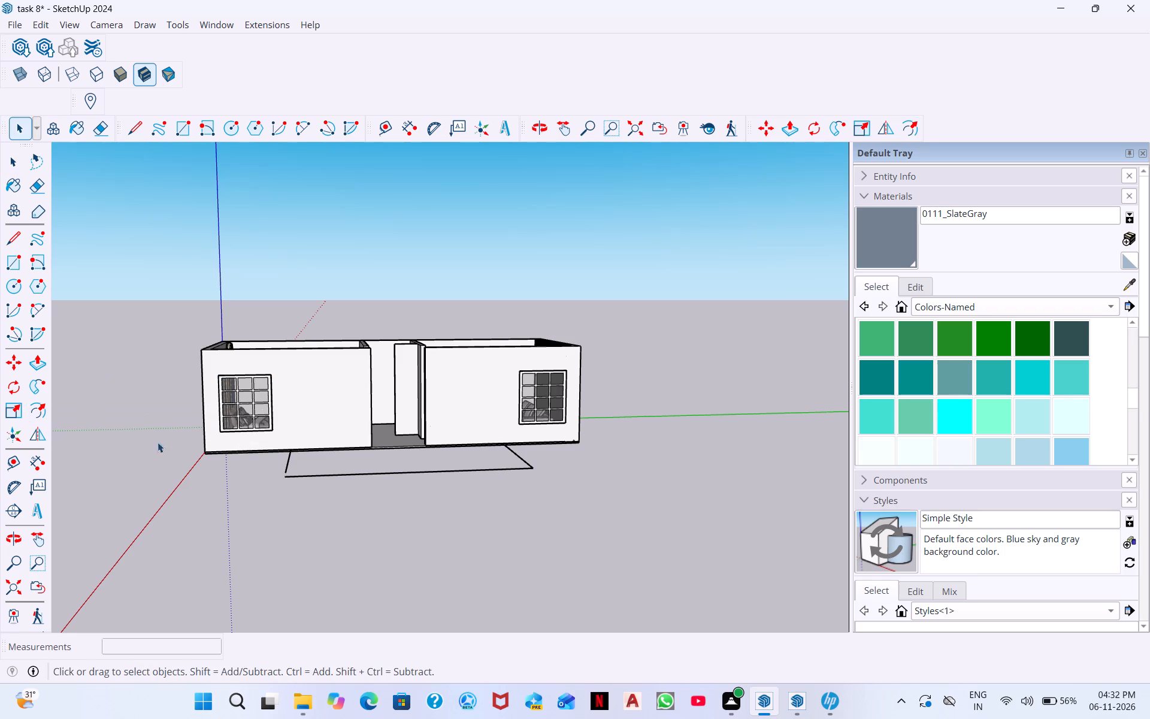
Explode the bedroom window group in the front wall into loose geometry and clear the selection.
{"action": "scroll", "coordinate": [265, 427], "scroll_direction": "up", "scroll_amount": 17}
{"action": "left_click", "coordinate": [275, 434]}
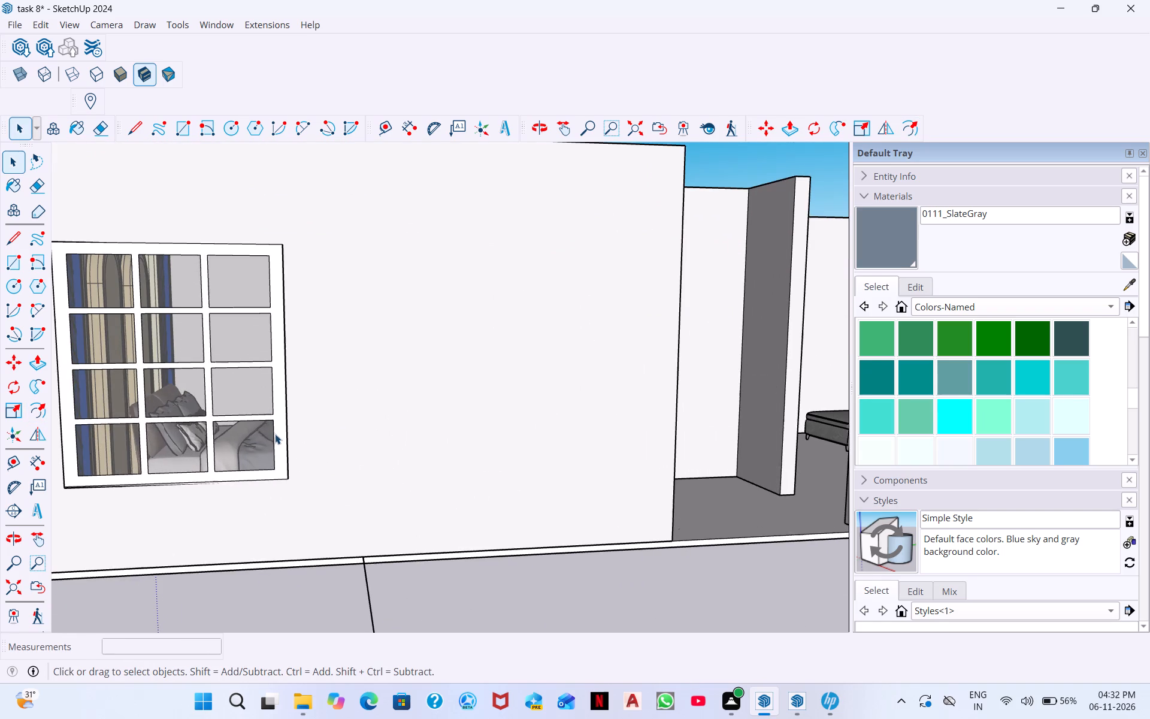
{"action": "scroll", "coordinate": [289, 289], "scroll_direction": "down", "scroll_amount": 5}
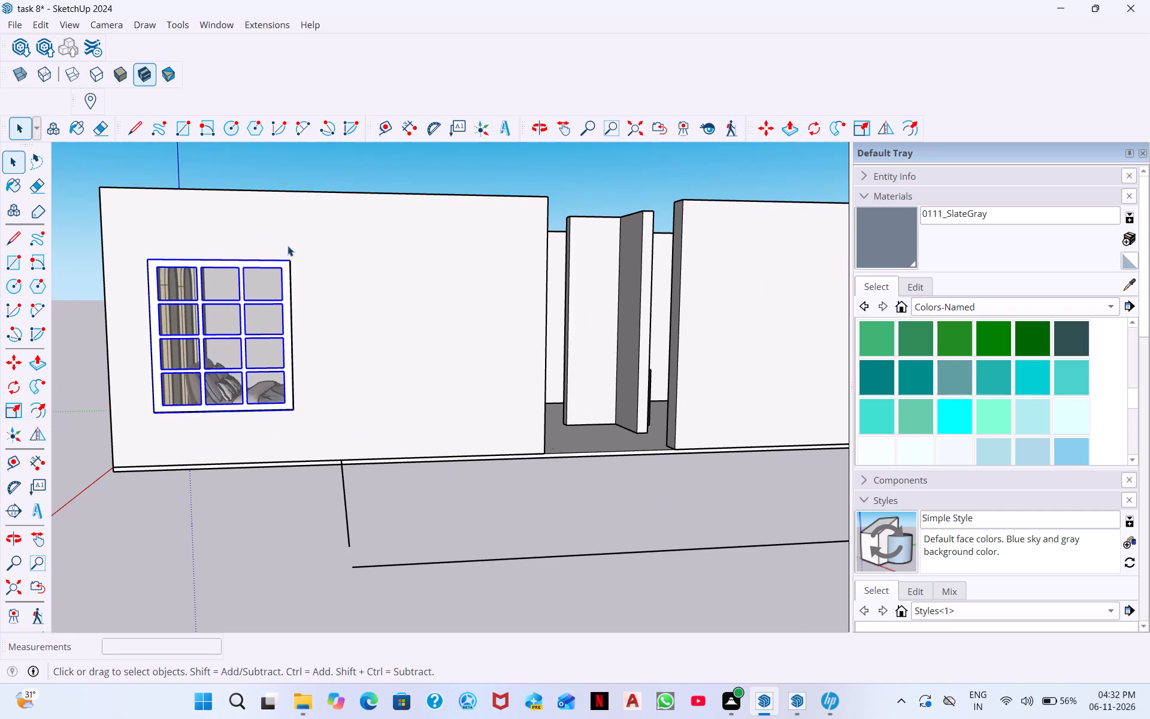
{"action": "left_click", "coordinate": [42, 19]}
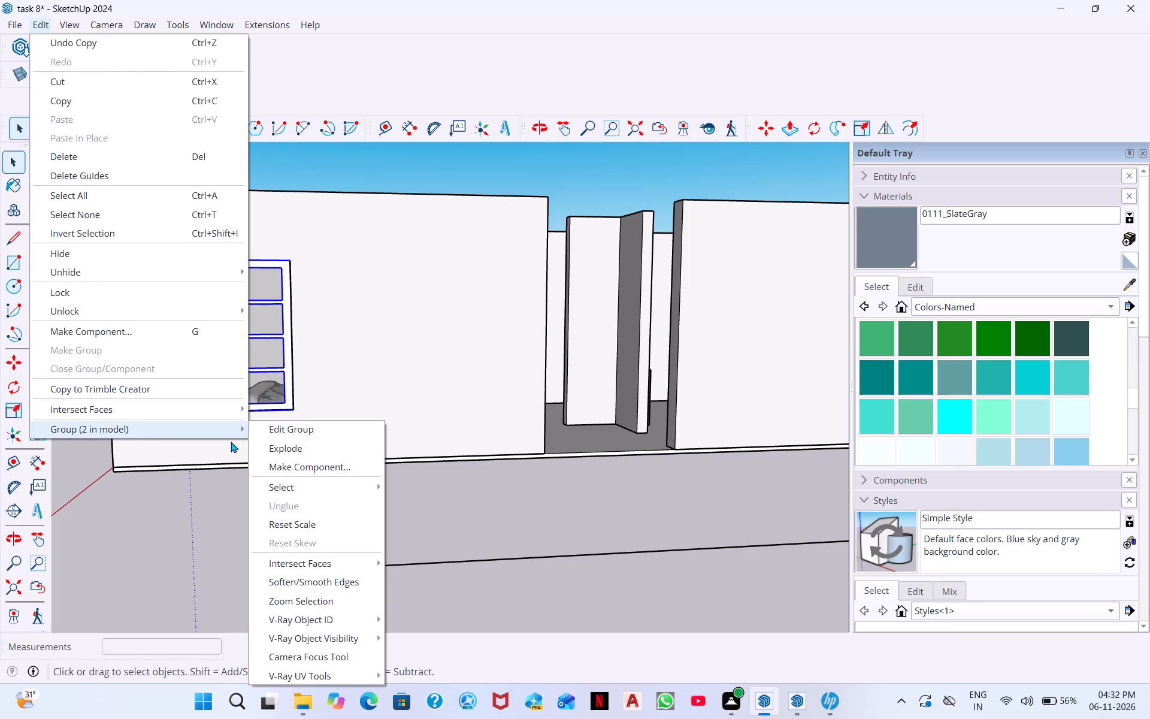
{"action": "left_click", "coordinate": [286, 449]}
{"action": "scroll", "coordinate": [314, 379], "scroll_direction": "down", "scroll_amount": 4}
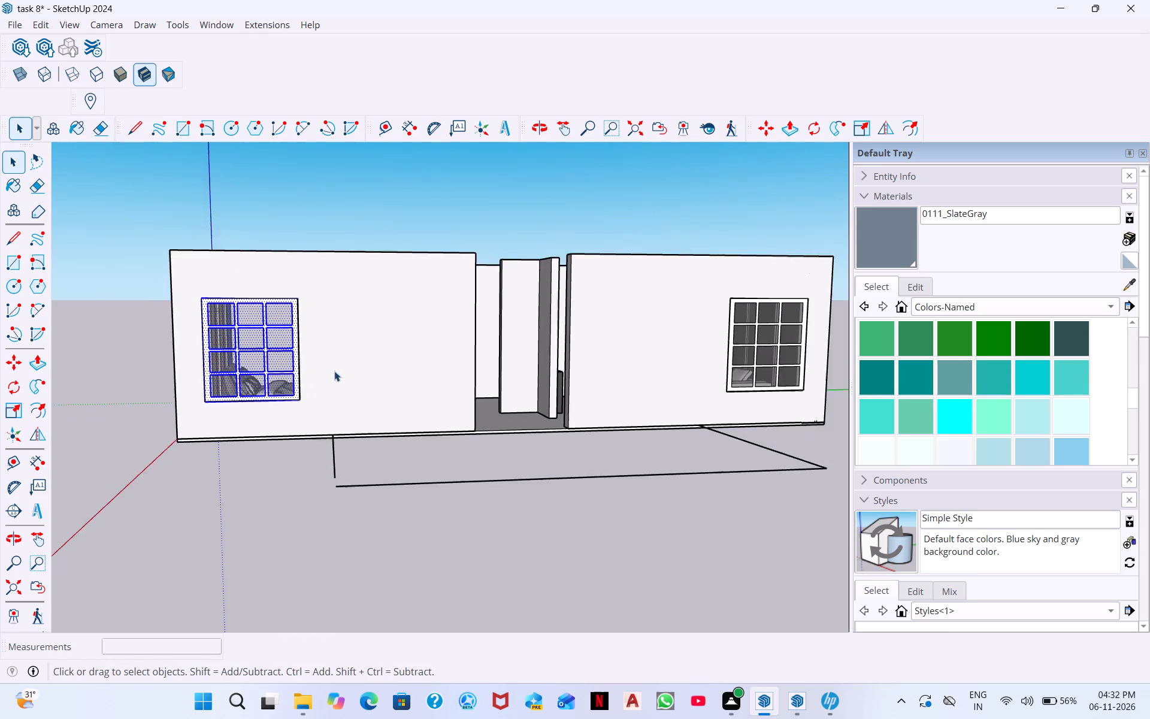
{"action": "scroll", "coordinate": [334, 371], "scroll_direction": "down", "scroll_amount": 3}
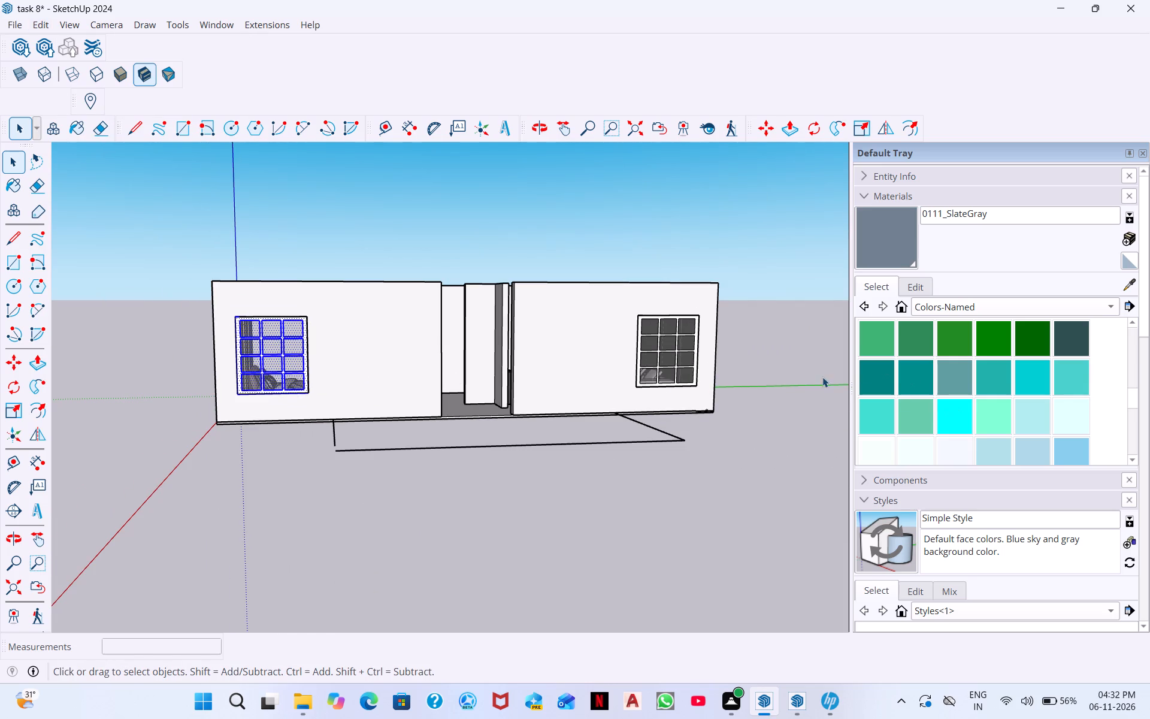
{"action": "key", "text": "space"}
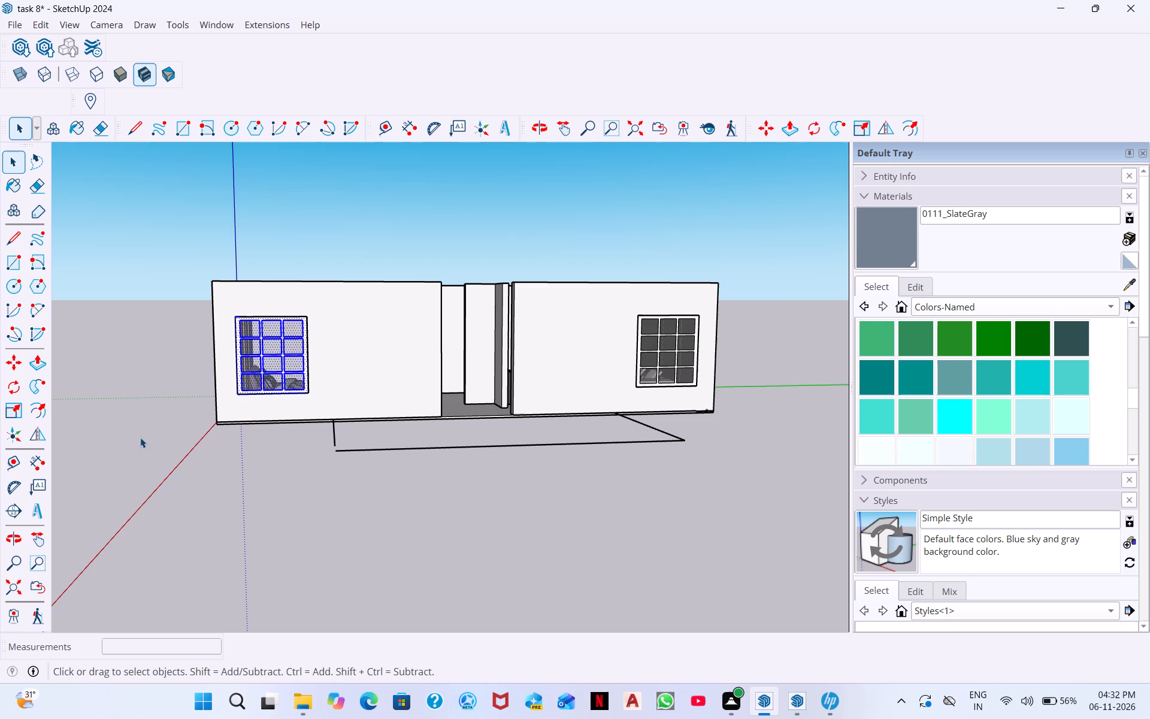
{"action": "left_click", "coordinate": [140, 437]}
Paint the bedroom window's outer frame face, including its glazing bars, with 0111_SlateGray from Colors-Named.
{"action": "scroll", "coordinate": [304, 379], "scroll_direction": "up", "scroll_amount": 14}
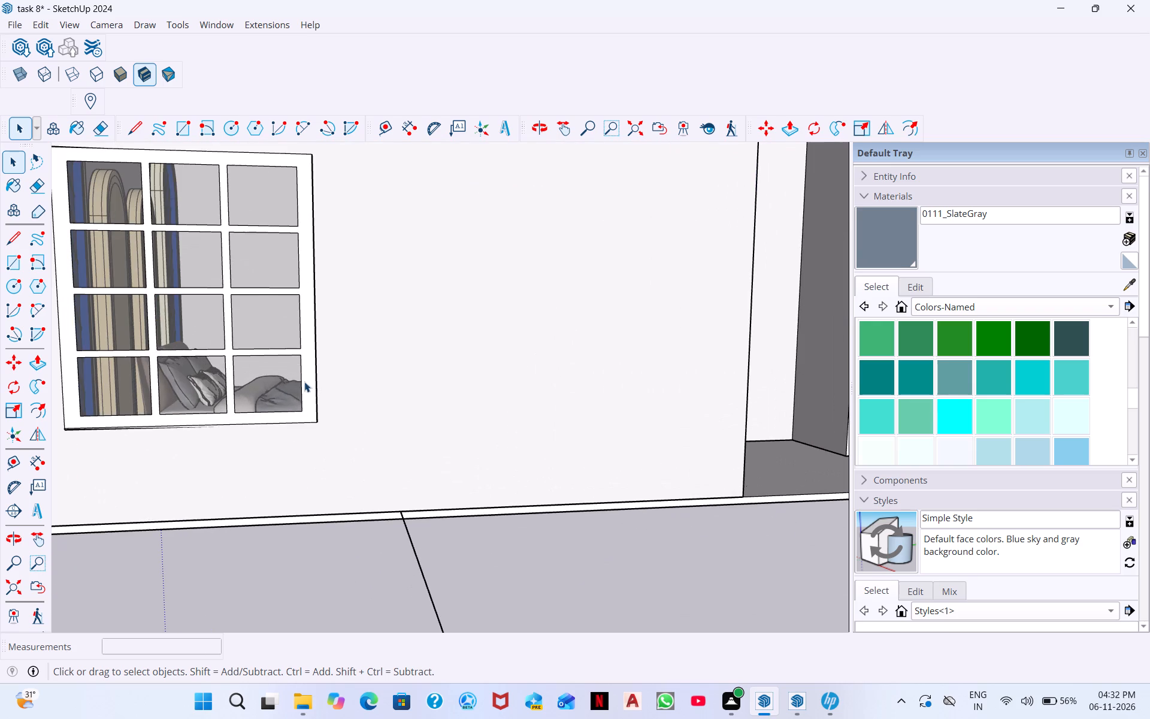
{"action": "left_click", "coordinate": [307, 389]}
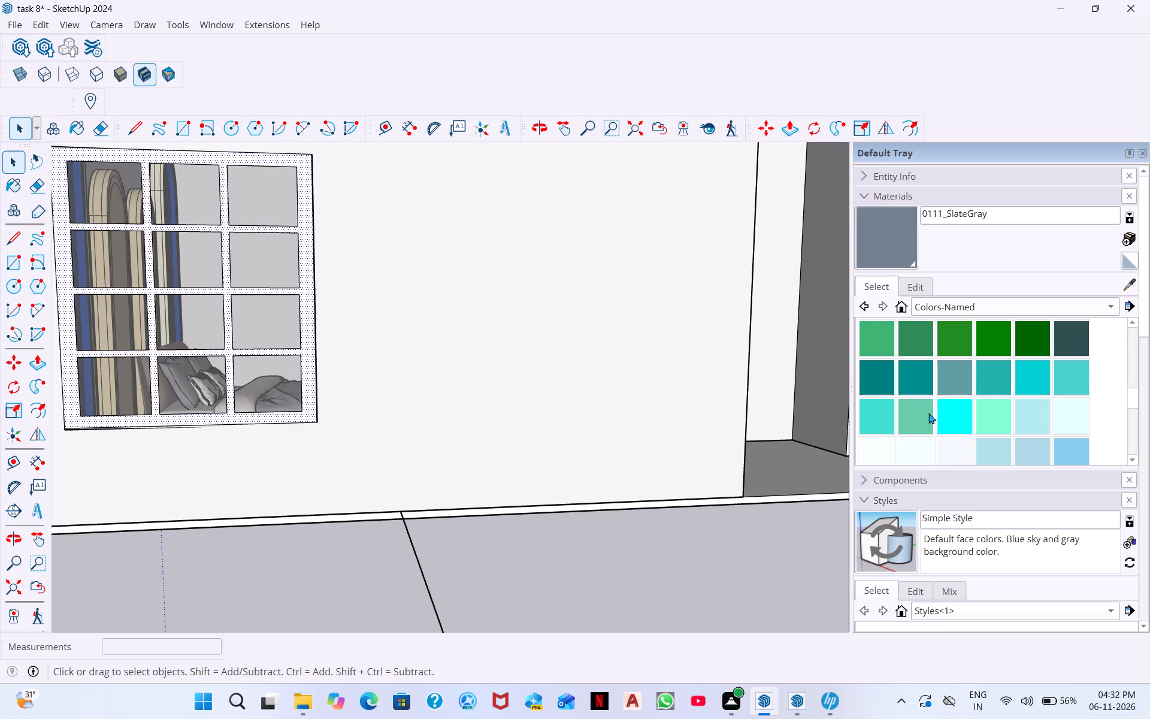
{"action": "scroll", "coordinate": [972, 346], "scroll_direction": "down", "scroll_amount": 4}
{"action": "left_click", "coordinate": [961, 410]}
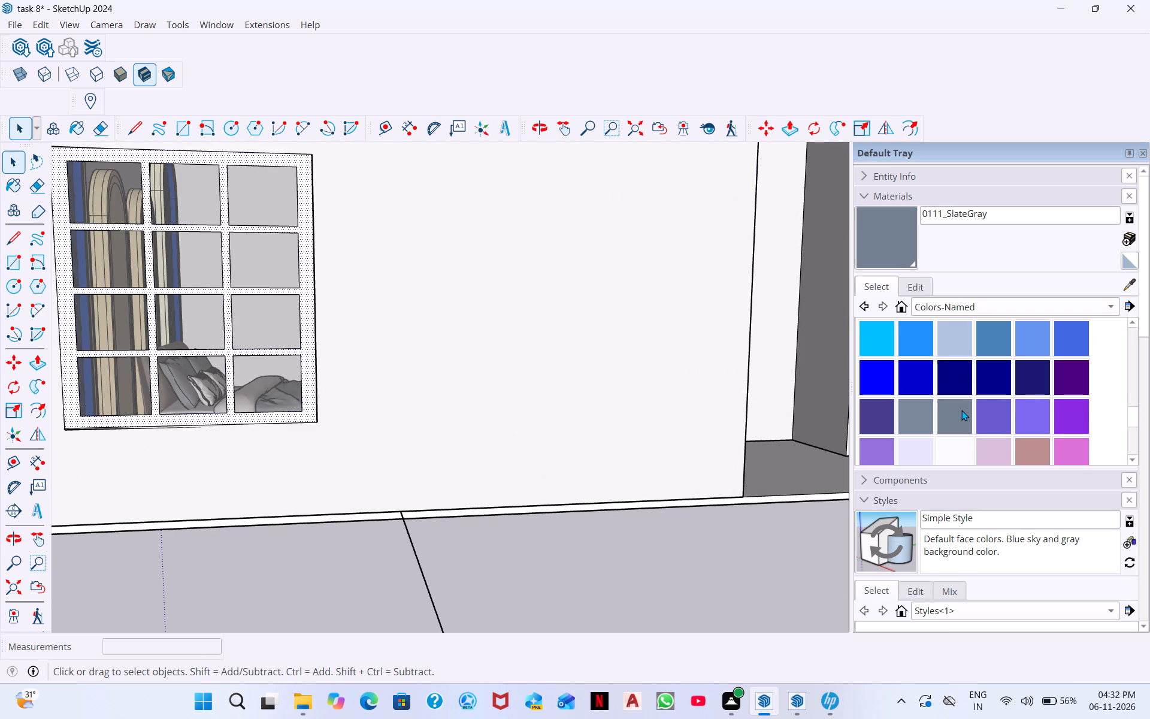
{"action": "left_click", "coordinate": [304, 419]}
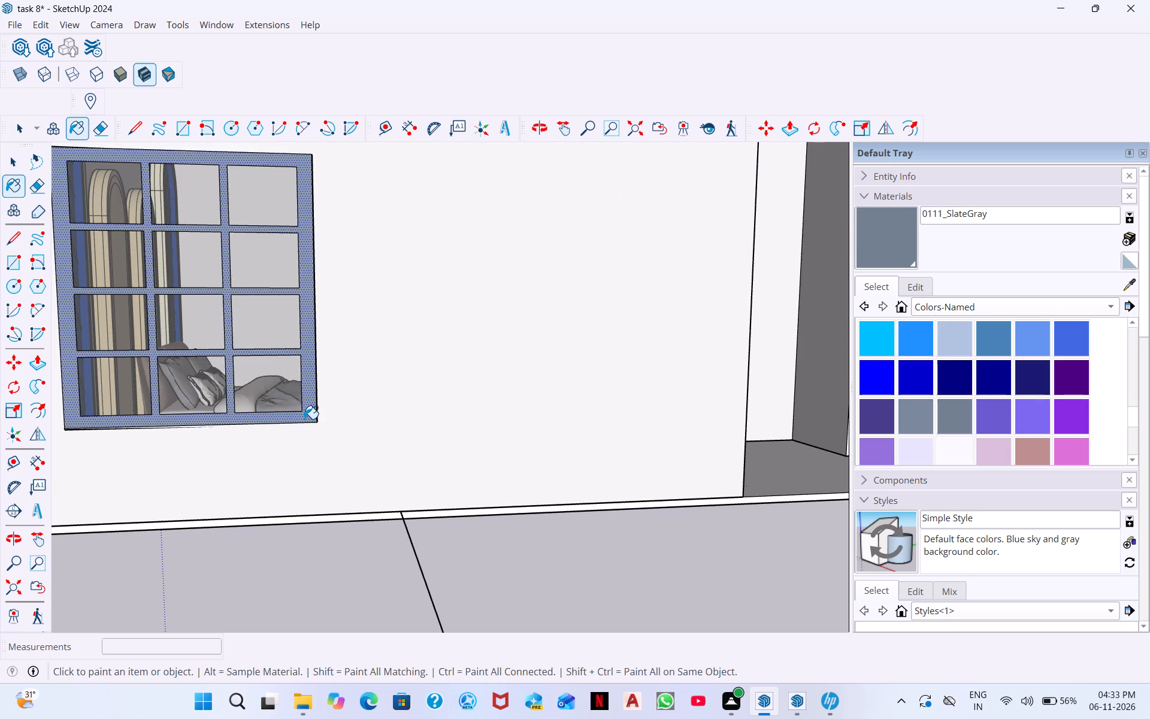
{"action": "scroll", "coordinate": [298, 404], "scroll_direction": "down", "scroll_amount": 11}
{"action": "key", "text": "space"}
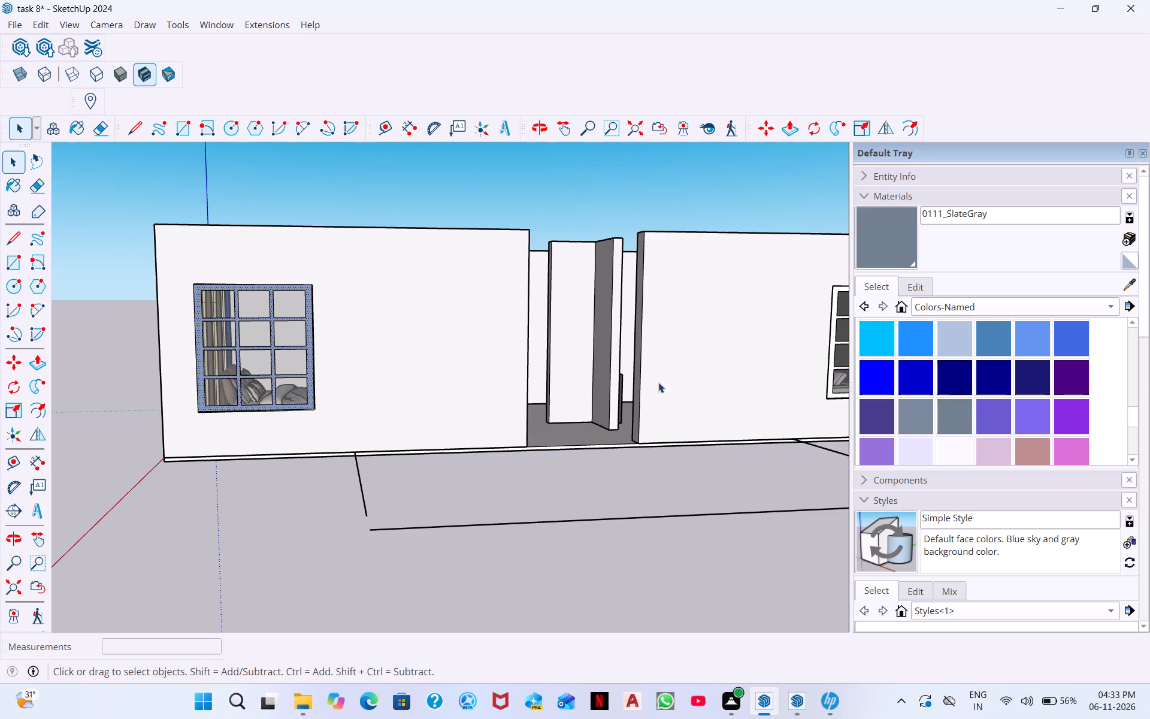
Explode the sofa-room window group in the front wall into loose geometry and clear the selection.
{"action": "middle_click_drag", "start_coordinate": [807, 405], "coordinate": [937, 437]}
{"action": "scroll", "coordinate": [812, 381], "scroll_direction": "up", "scroll_amount": 11}
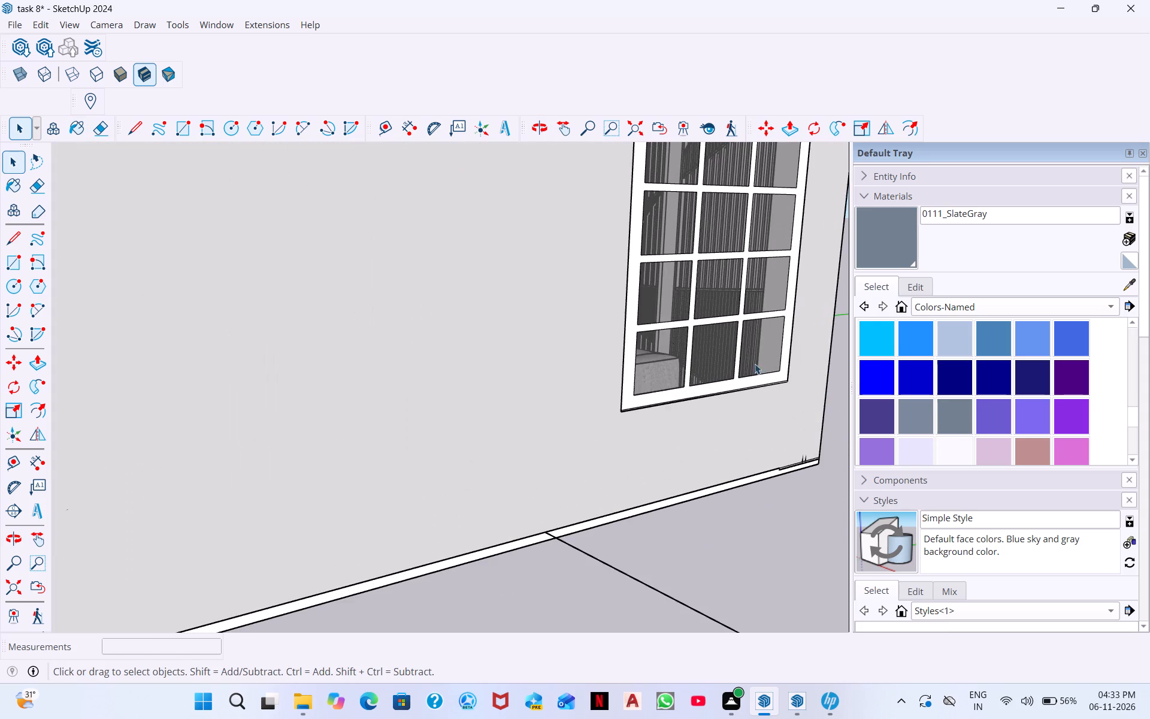
{"action": "left_click", "coordinate": [733, 388]}
{"action": "middle_click_drag", "start_coordinate": [751, 380], "coordinate": [665, 426]}
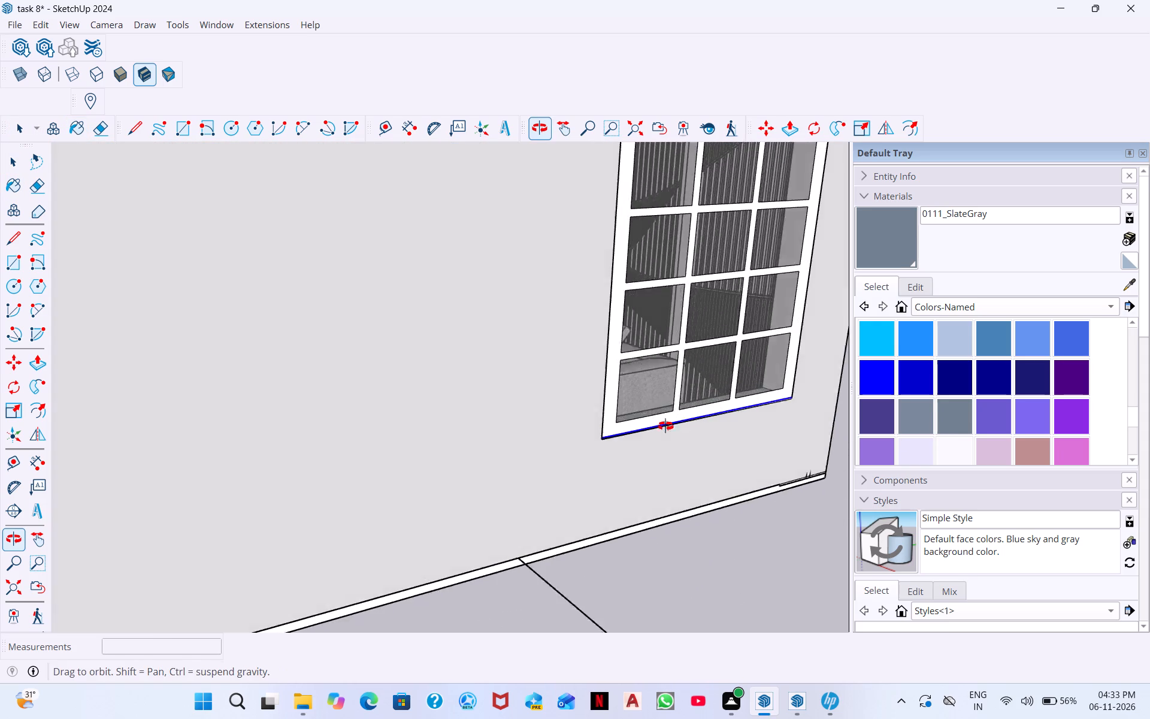
{"action": "middle_click_drag", "start_coordinate": [665, 426], "coordinate": [500, 418]}
{"action": "left_click", "coordinate": [585, 440]}
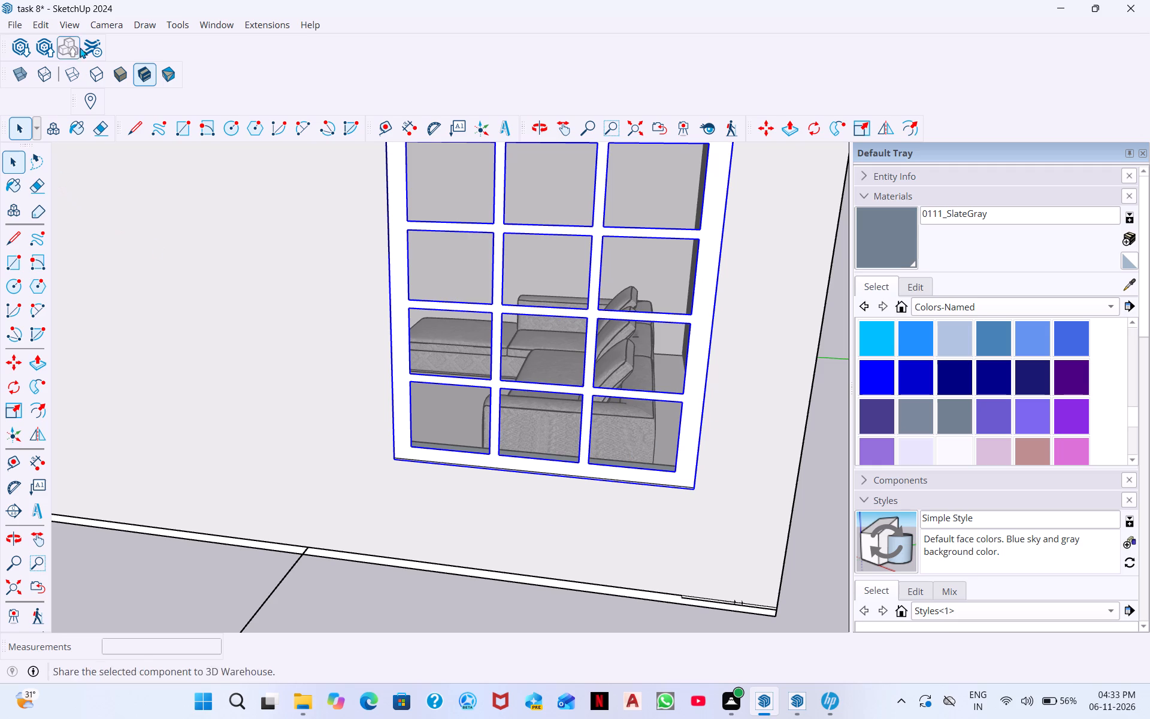
{"action": "left_click", "coordinate": [39, 23]}
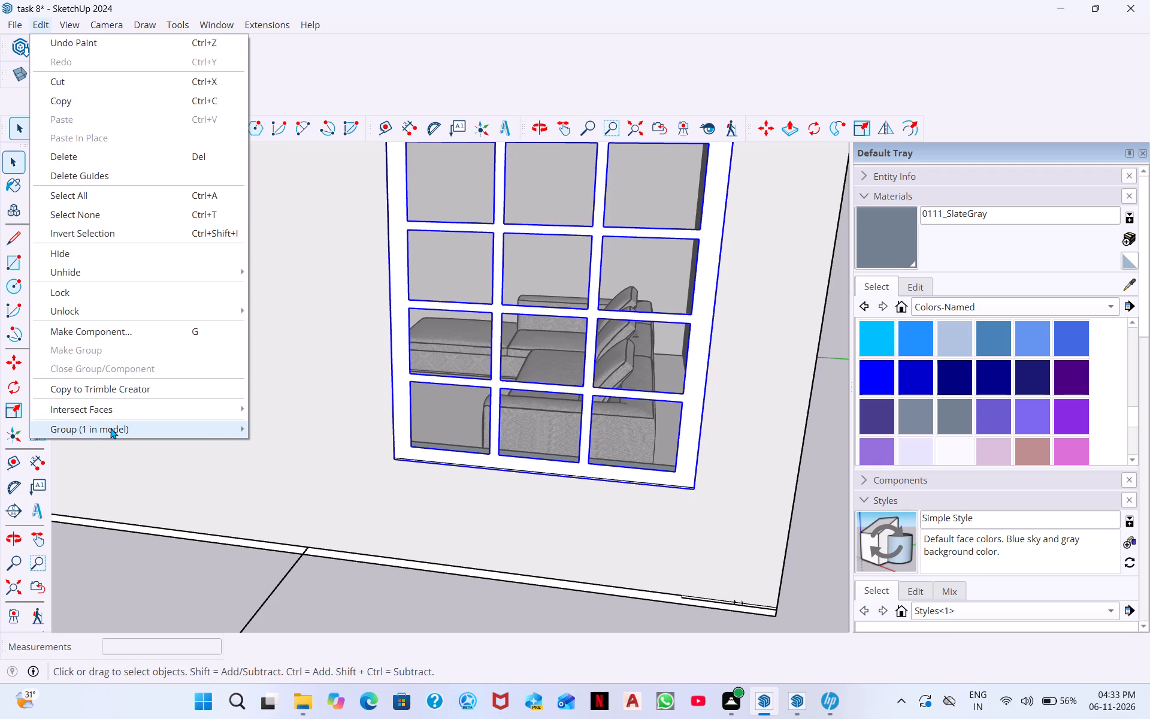
{"action": "left_click", "coordinate": [110, 428]}
{"action": "left_click", "coordinate": [279, 452]}
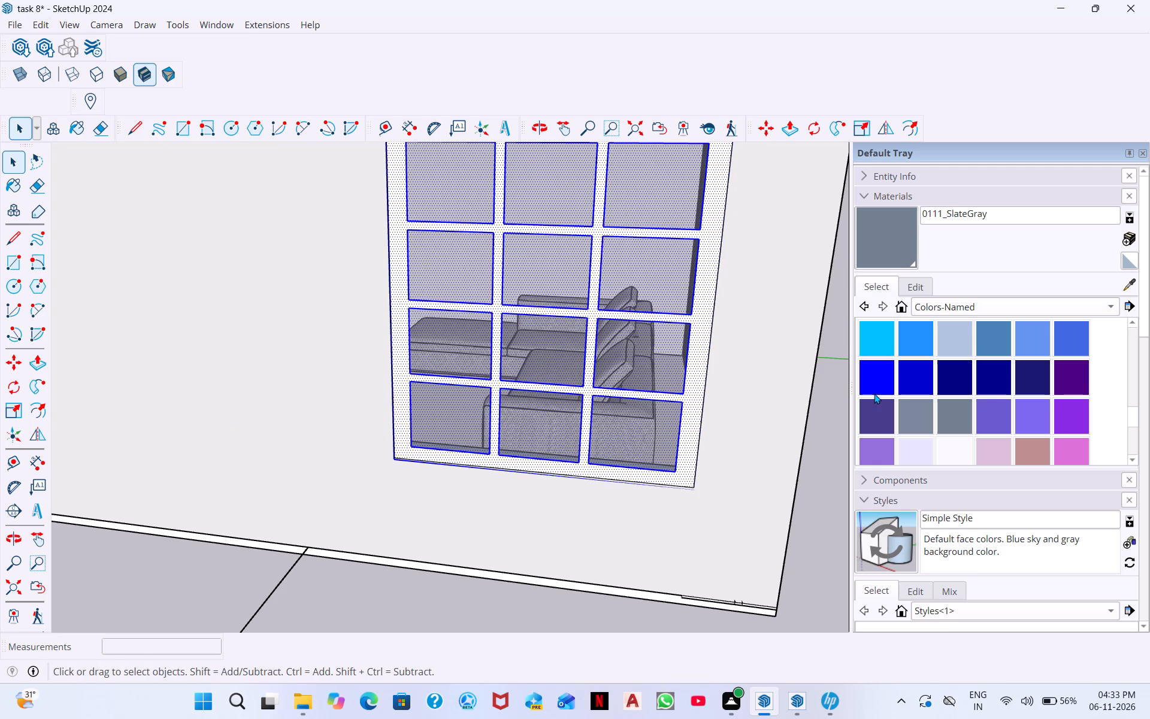
{"action": "key", "text": "space"}
{"action": "left_click", "coordinate": [800, 552]}
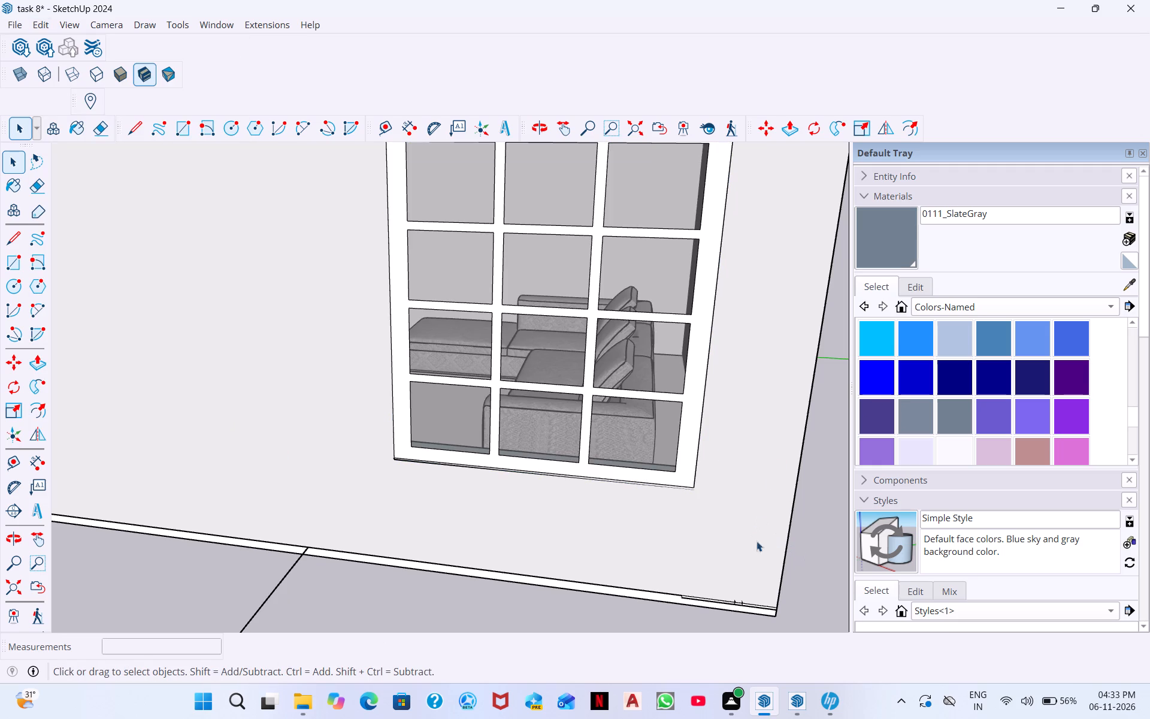
Paint the sofa-room window's outer frame face and glazing bars 0111_SlateGray, and clear the selection.
{"action": "left_click", "coordinate": [649, 476]}
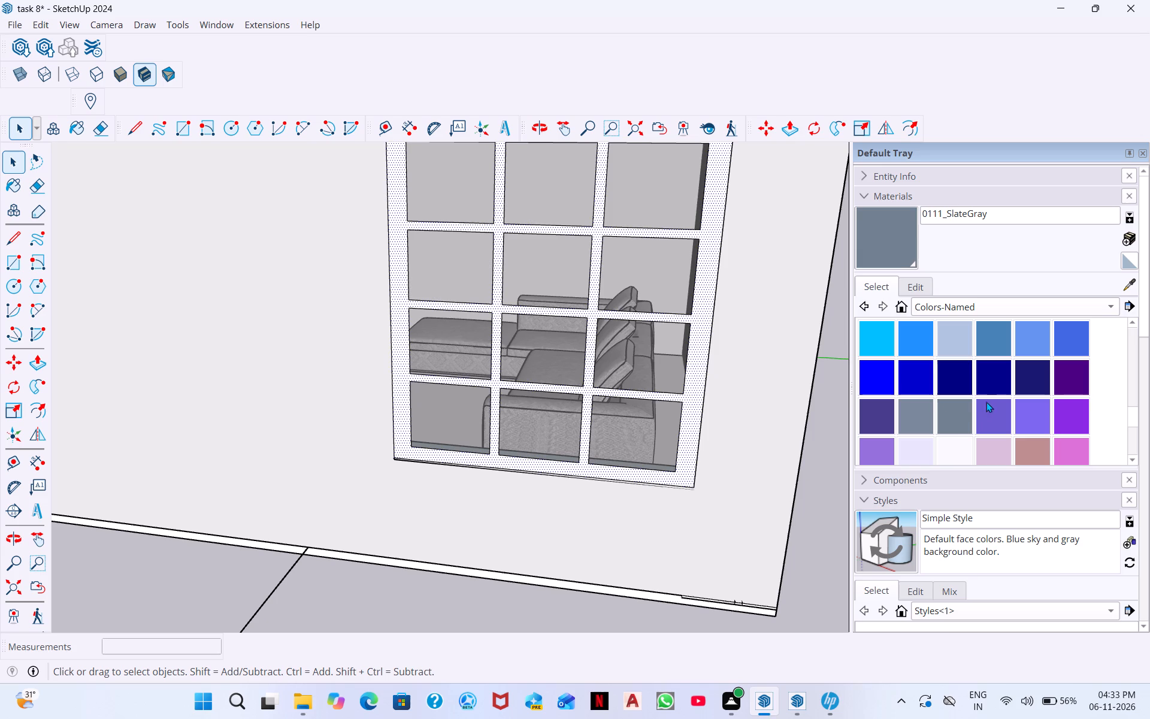
{"action": "left_click", "coordinate": [951, 424]}
{"action": "left_click", "coordinate": [685, 461]}
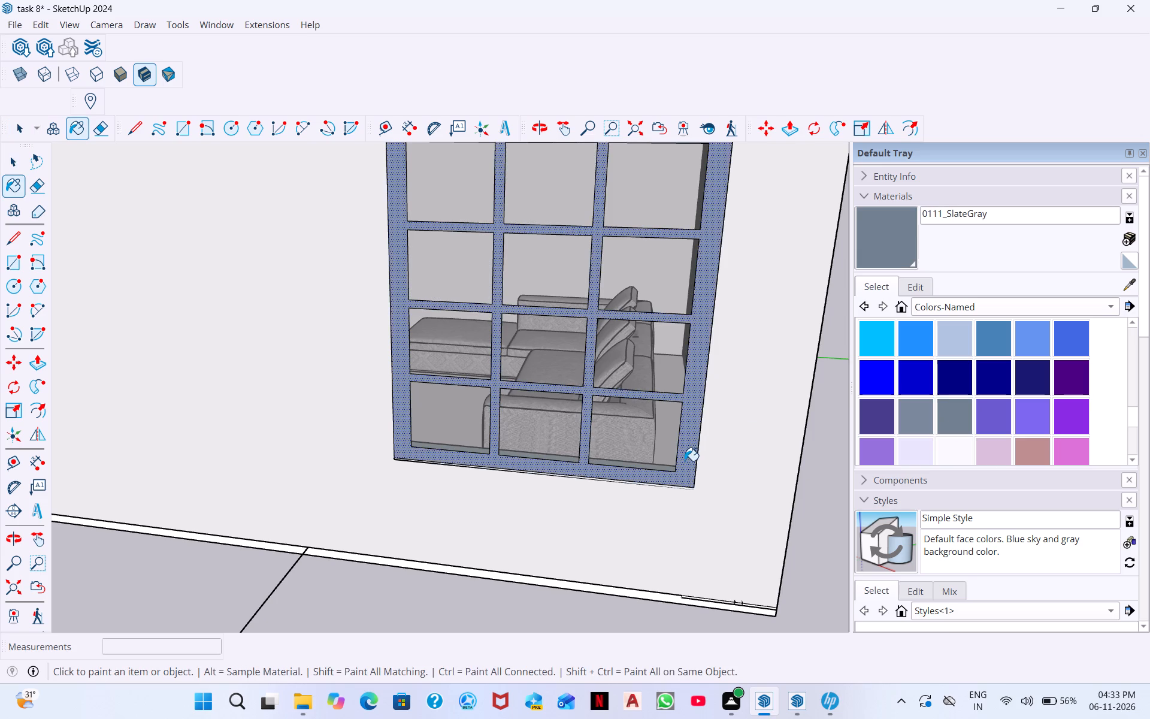
{"action": "scroll", "coordinate": [513, 367], "scroll_direction": "down", "scroll_amount": 7}
{"action": "key", "text": "space"}
{"action": "left_click", "coordinate": [505, 572]}
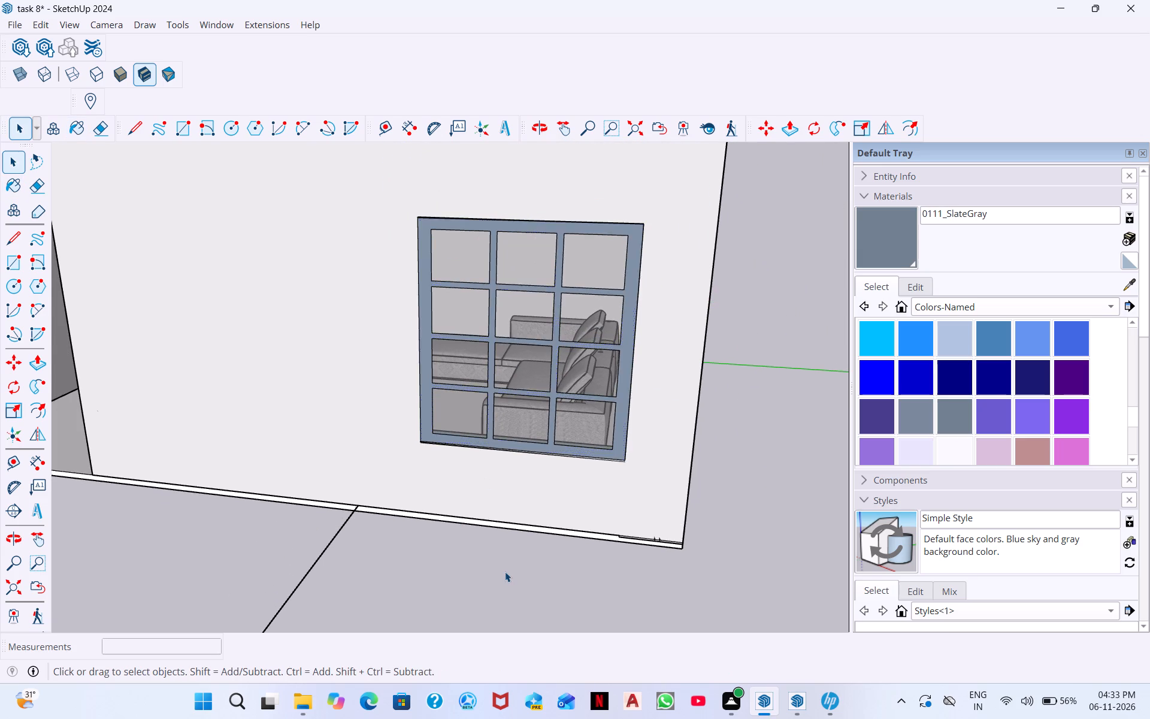
Examine the painted sofa-room window and the front wall from above and from outside.
{"action": "scroll", "coordinate": [462, 515], "scroll_direction": "down", "scroll_amount": 9}
{"action": "middle_click_drag", "start_coordinate": [258, 442], "coordinate": [432, 480]}
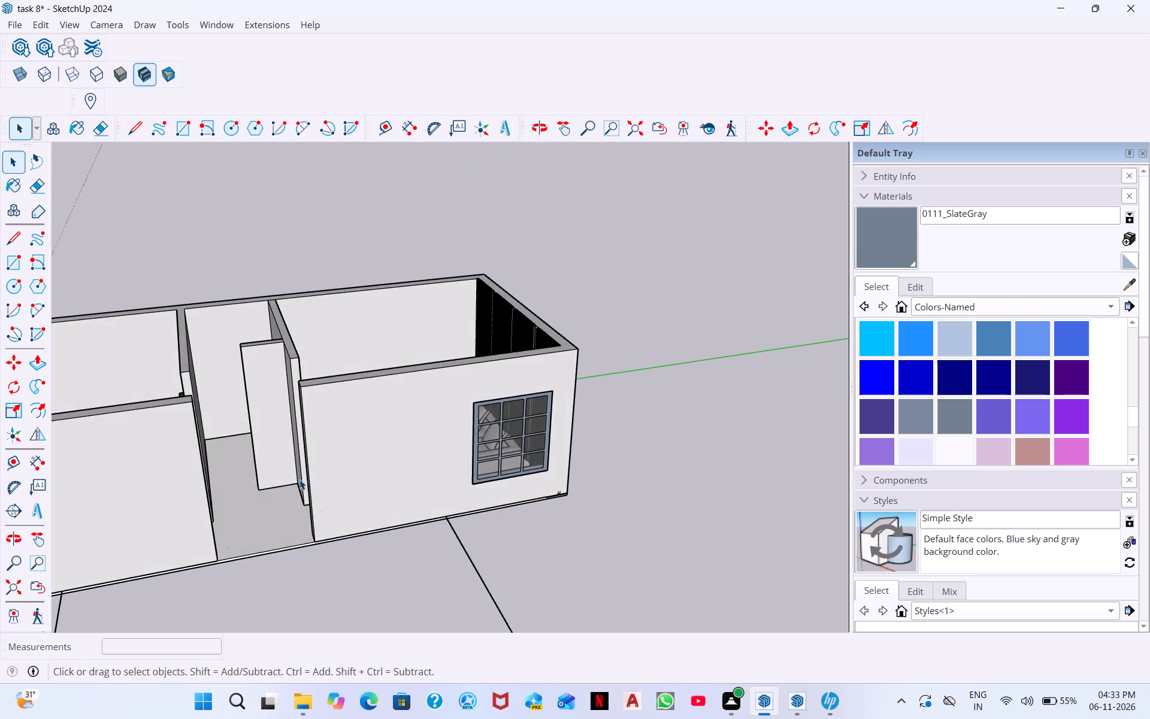
{"action": "scroll", "coordinate": [299, 472], "scroll_direction": "up", "scroll_amount": 9}
{"action": "middle_click_drag", "start_coordinate": [285, 478], "coordinate": [253, 346]}
{"action": "scroll", "coordinate": [253, 339], "scroll_direction": "down", "scroll_amount": 9}
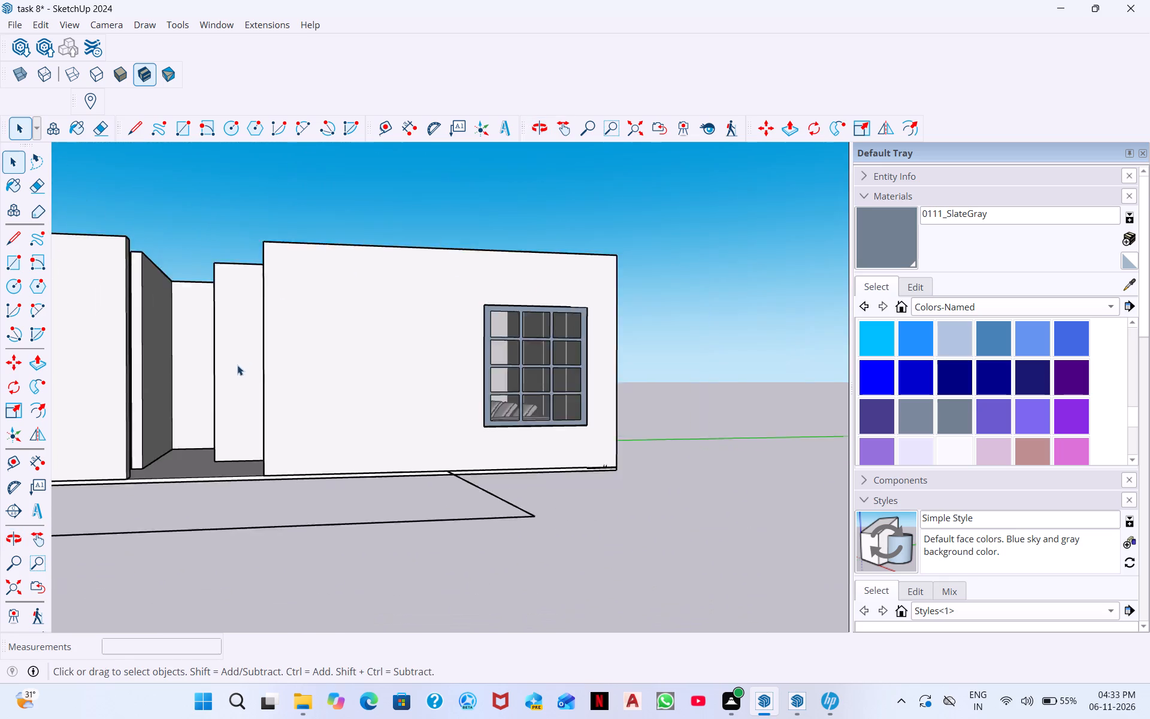
{"action": "scroll", "coordinate": [237, 365], "scroll_direction": "down", "scroll_amount": 3}
{"action": "middle_click_drag", "start_coordinate": [197, 425], "coordinate": [191, 652]}
{"action": "middle_click_drag", "start_coordinate": [196, 481], "coordinate": [201, 597]}
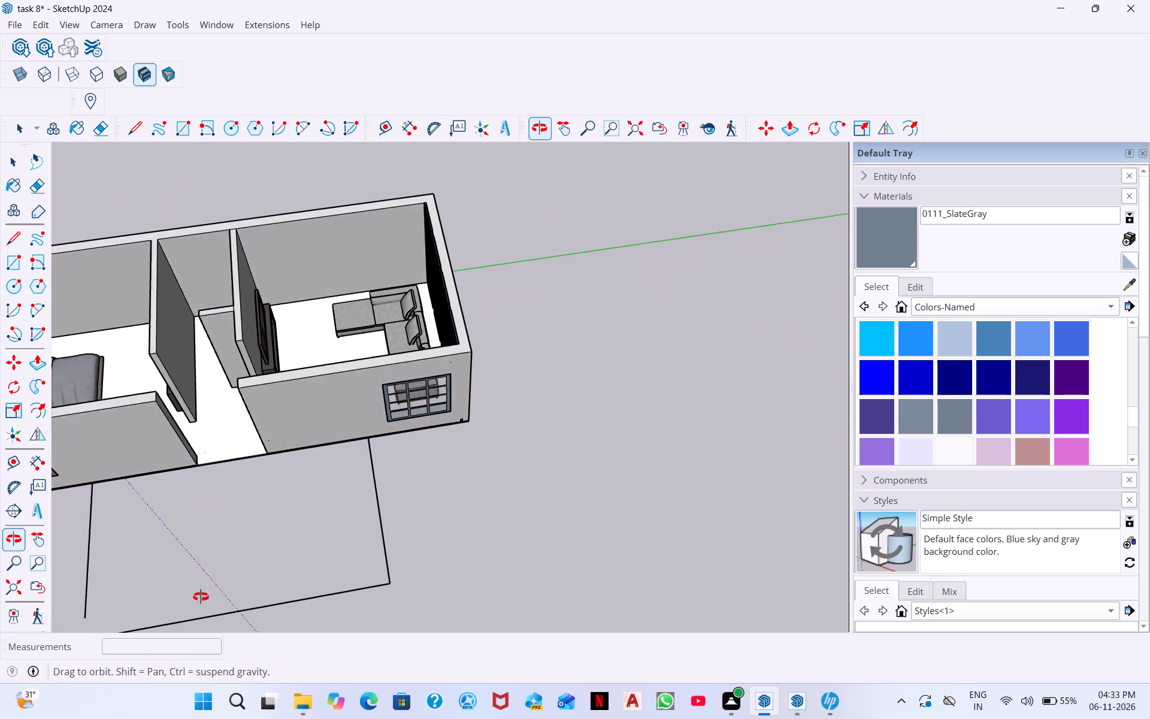
{"action": "middle_click_drag", "start_coordinate": [201, 597], "coordinate": [202, 606]}
{"action": "middle_click_drag", "start_coordinate": [180, 593], "coordinate": [168, 401]}
{"action": "middle_click_drag", "start_coordinate": [208, 449], "coordinate": [195, 392]}
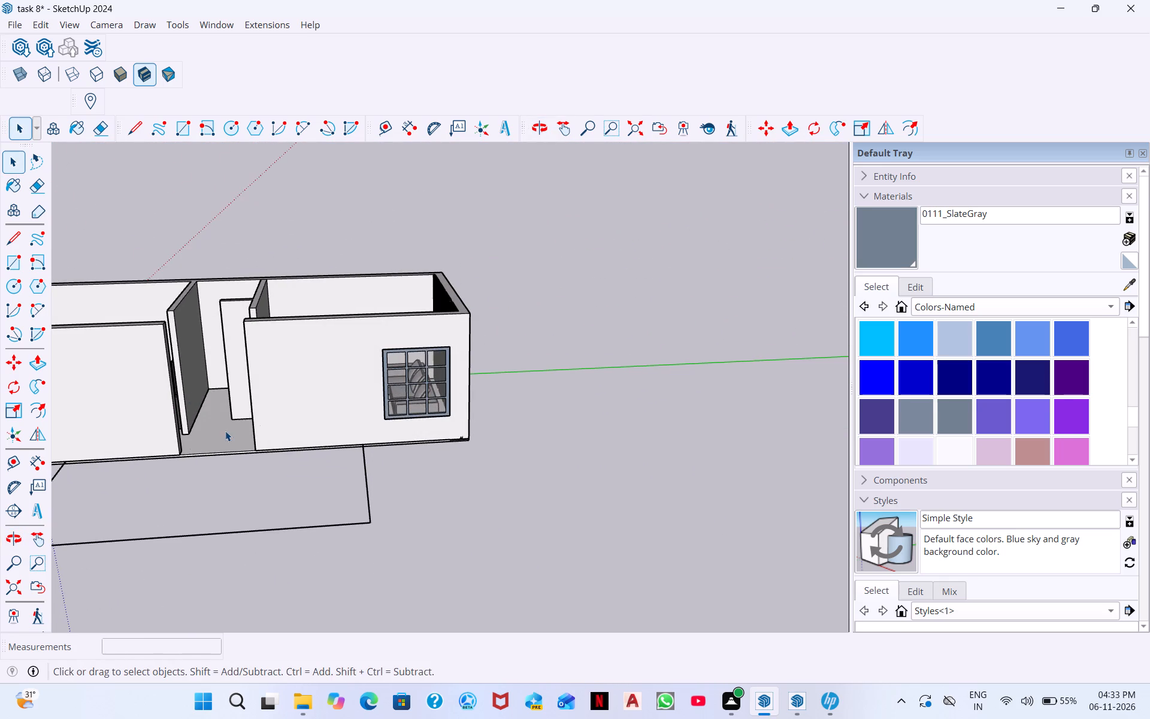
{"action": "middle_click_drag", "start_coordinate": [225, 431], "coordinate": [88, 405]}
{"action": "middle_click_drag", "start_coordinate": [289, 424], "coordinate": [457, 430]}
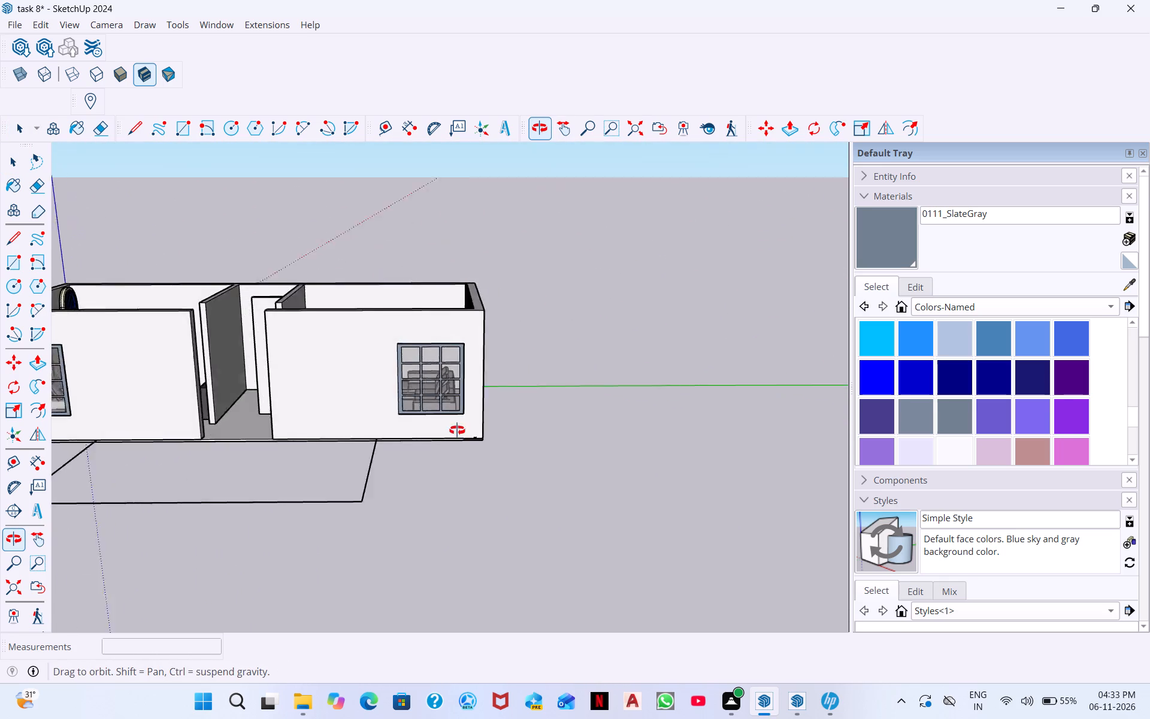
Examine the front wall with its two painted windows and the open ground outline in front of the entrance.
{"action": "middle_click_drag", "start_coordinate": [457, 430], "coordinate": [521, 428]}
{"action": "middle_click_drag", "start_coordinate": [351, 461], "coordinate": [440, 484]}
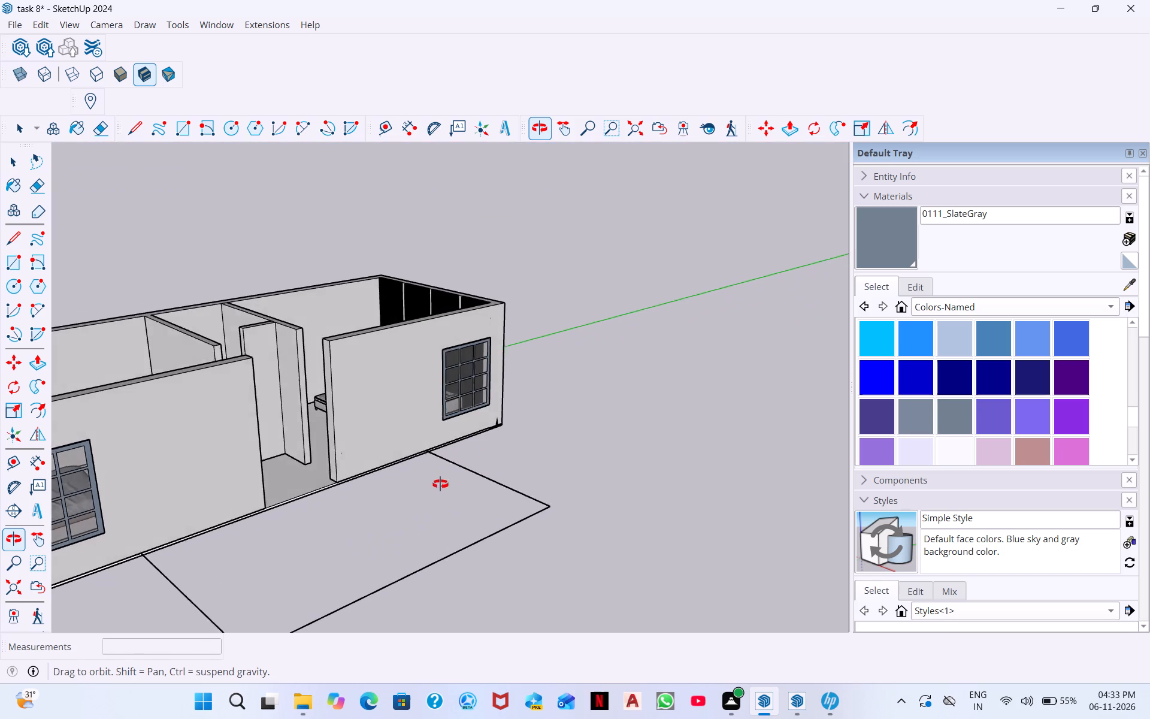
{"action": "middle_click_drag", "start_coordinate": [440, 484], "coordinate": [438, 485]}
{"action": "middle_click_drag", "start_coordinate": [308, 499], "coordinate": [211, 502]}
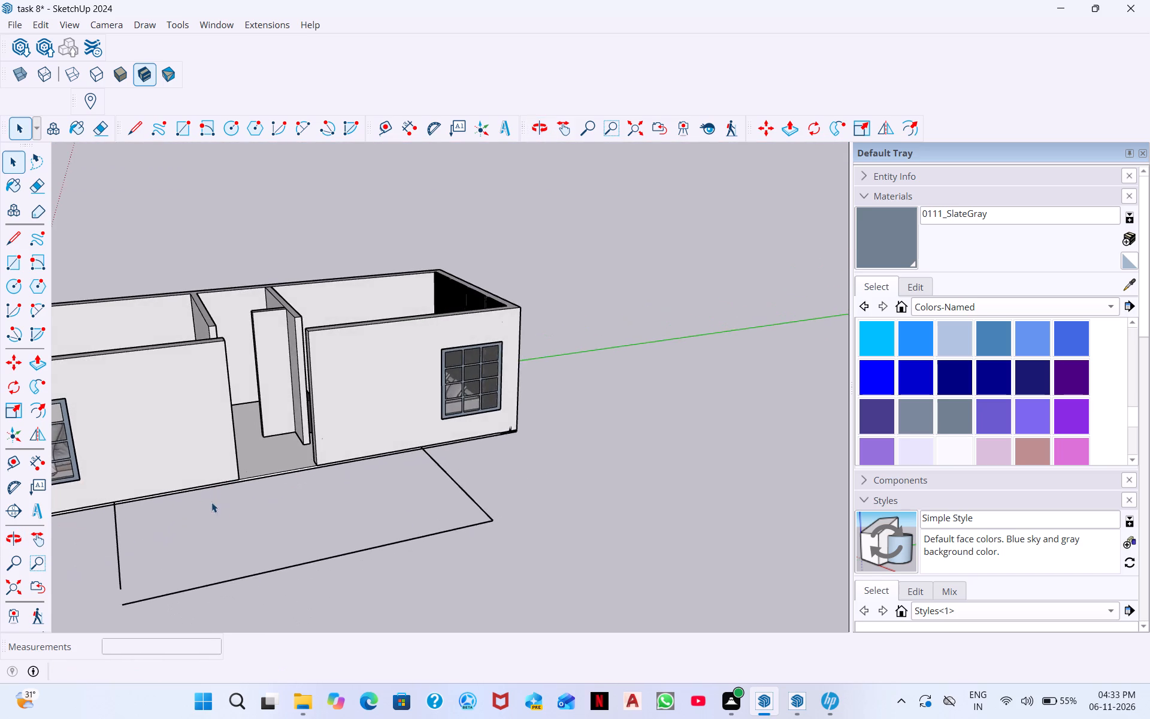
{"action": "scroll", "coordinate": [218, 507], "scroll_direction": "down", "scroll_amount": 6}
{"action": "middle_click_drag", "start_coordinate": [345, 516], "coordinate": [271, 435]}
{"action": "scroll", "coordinate": [208, 498], "scroll_direction": "up", "scroll_amount": 2}
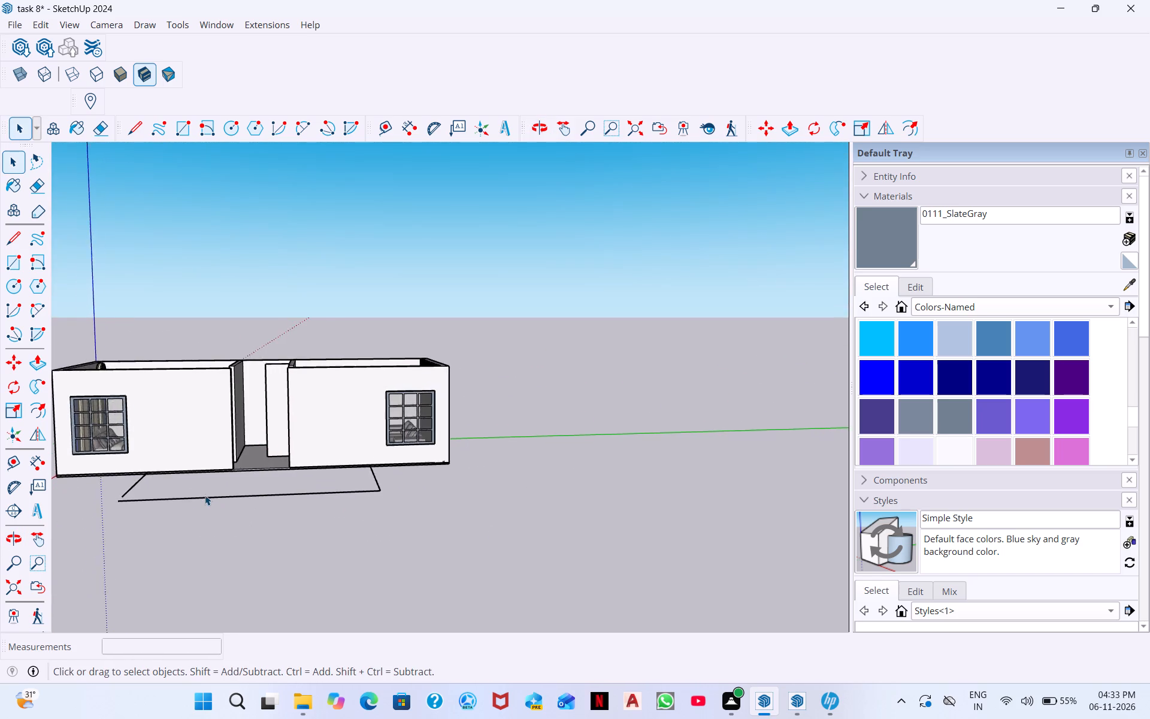
{"action": "scroll", "coordinate": [205, 495], "scroll_direction": "up", "scroll_amount": 1}
{"action": "scroll", "coordinate": [205, 495], "scroll_direction": "down", "scroll_amount": 7}
{"action": "middle_click_drag", "start_coordinate": [260, 552], "coordinate": [252, 557]}
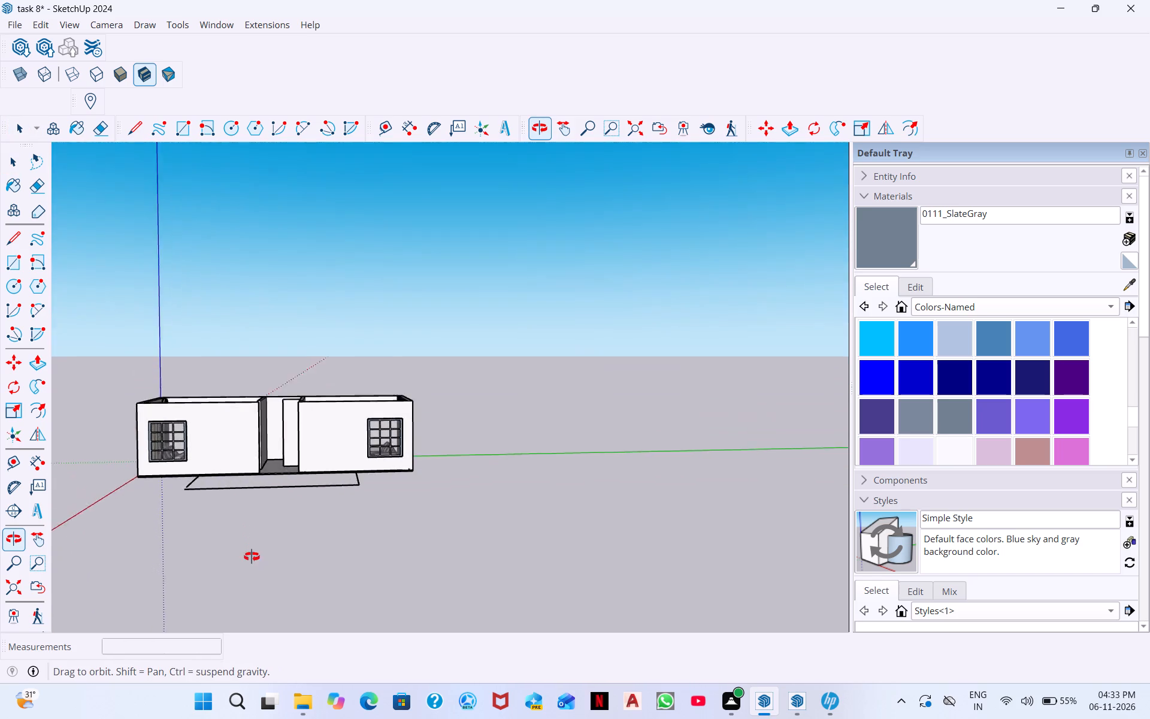
{"action": "middle_click_drag", "start_coordinate": [252, 557], "coordinate": [250, 566]}
{"action": "scroll", "coordinate": [332, 434], "scroll_direction": "up", "scroll_amount": 3}
{"action": "scroll", "coordinate": [273, 464], "scroll_direction": "down", "scroll_amount": 3}
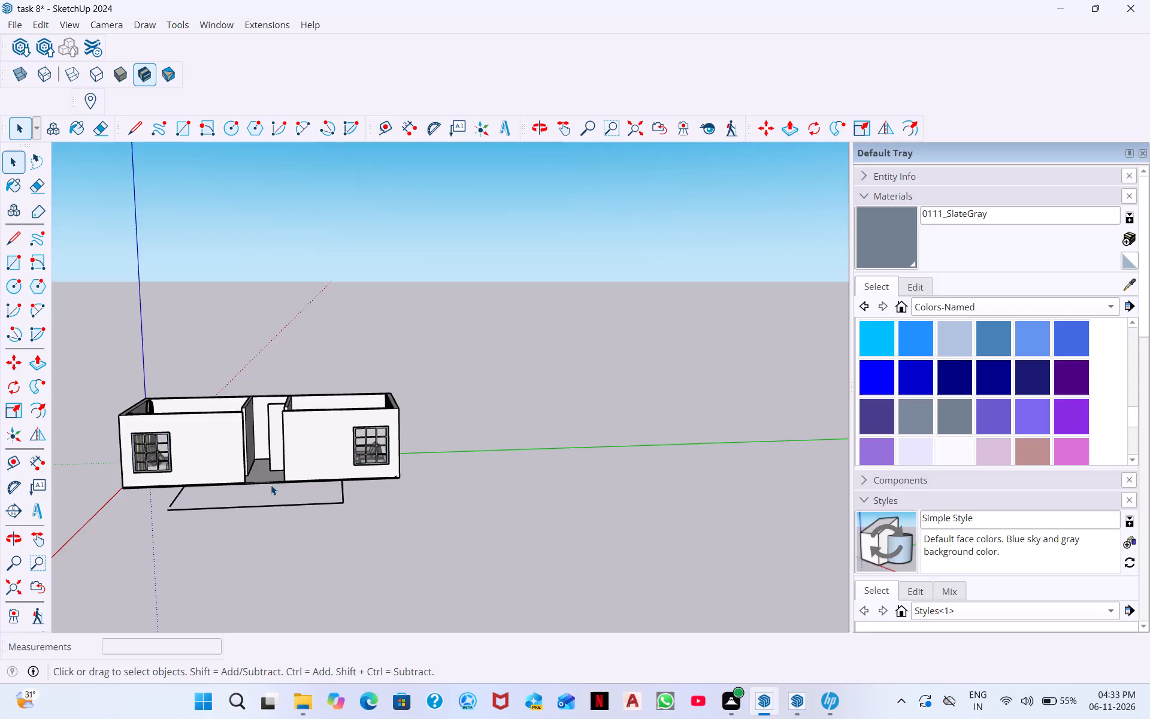
{"action": "scroll", "coordinate": [247, 482], "scroll_direction": "up", "scroll_amount": 3}
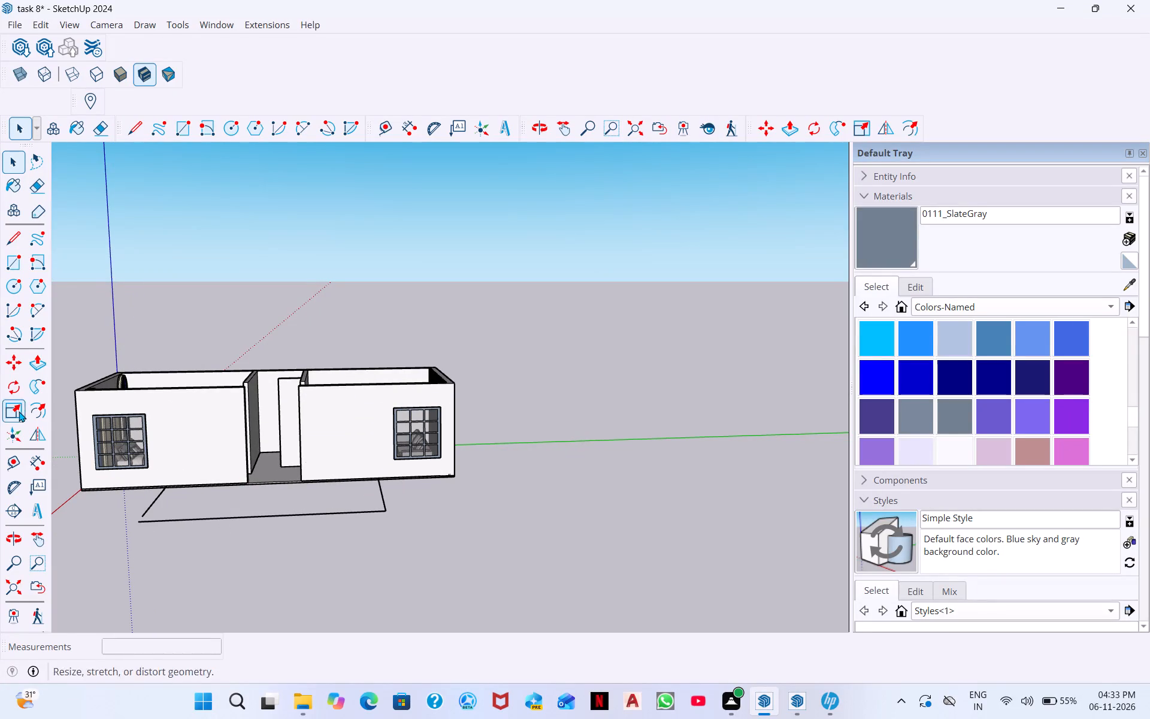
{"action": "scroll", "coordinate": [231, 517], "scroll_direction": "up", "scroll_amount": 15}
{"action": "scroll", "coordinate": [253, 436], "scroll_direction": "up", "scroll_amount": 2}
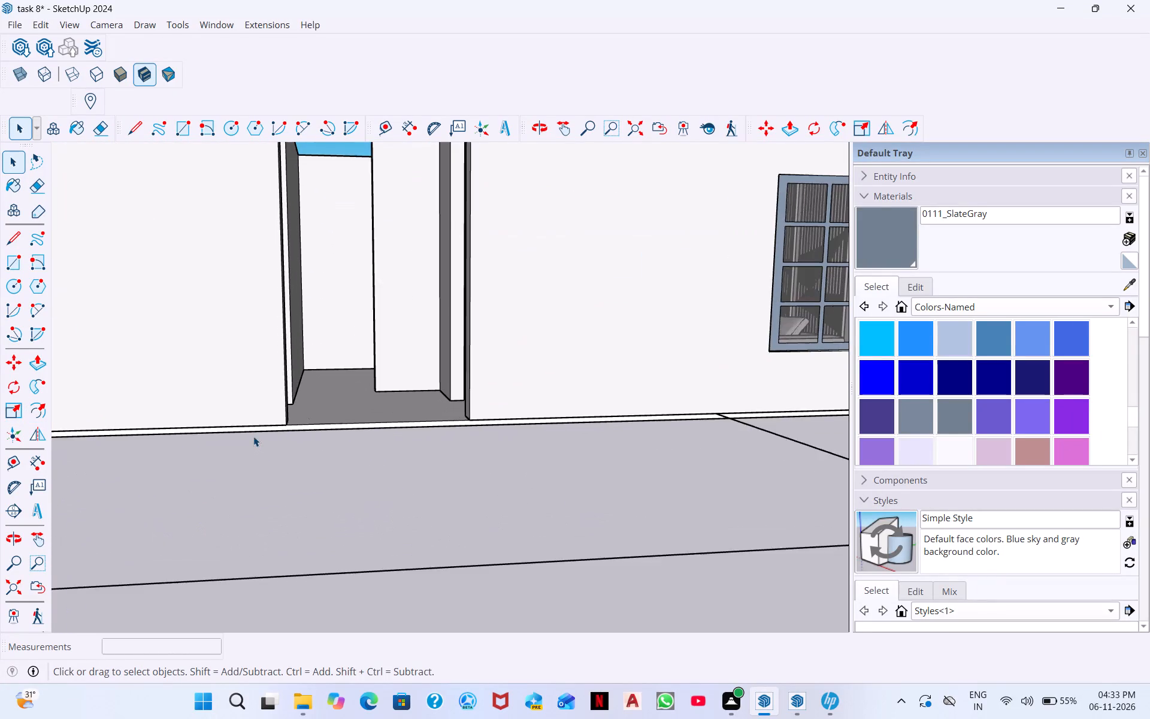
{"action": "scroll", "coordinate": [244, 463], "scroll_direction": "down", "scroll_amount": 9}
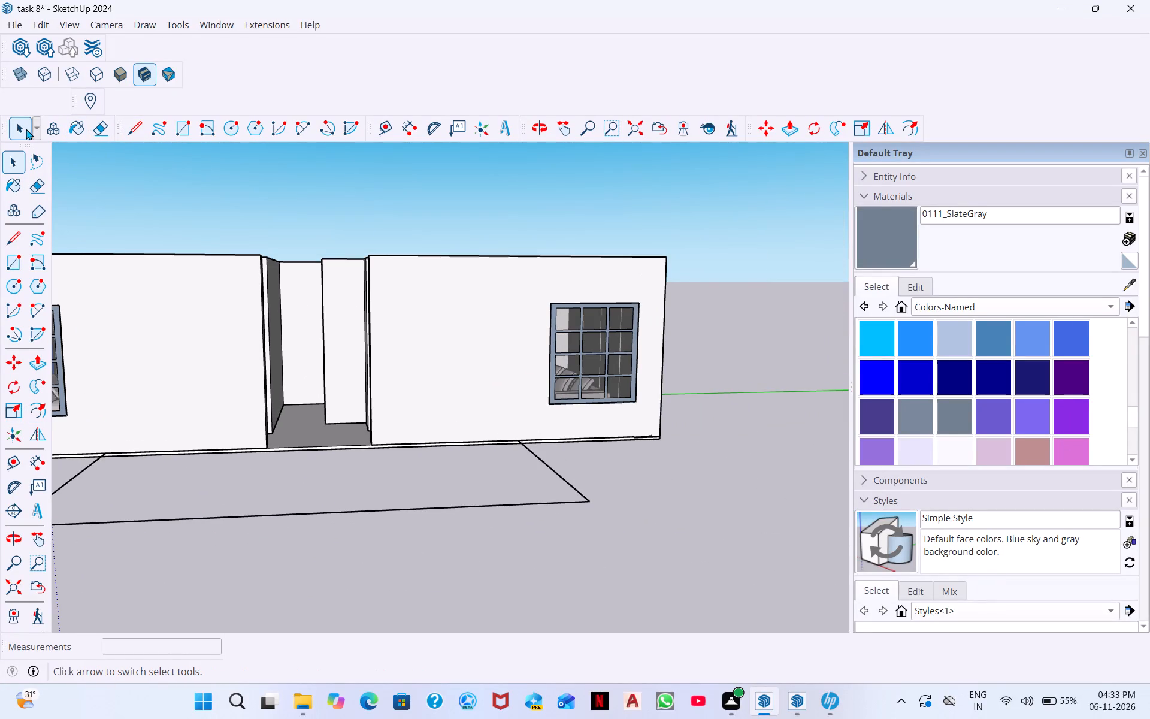
{"action": "scroll", "coordinate": [363, 413], "scroll_direction": "down", "scroll_amount": 7}
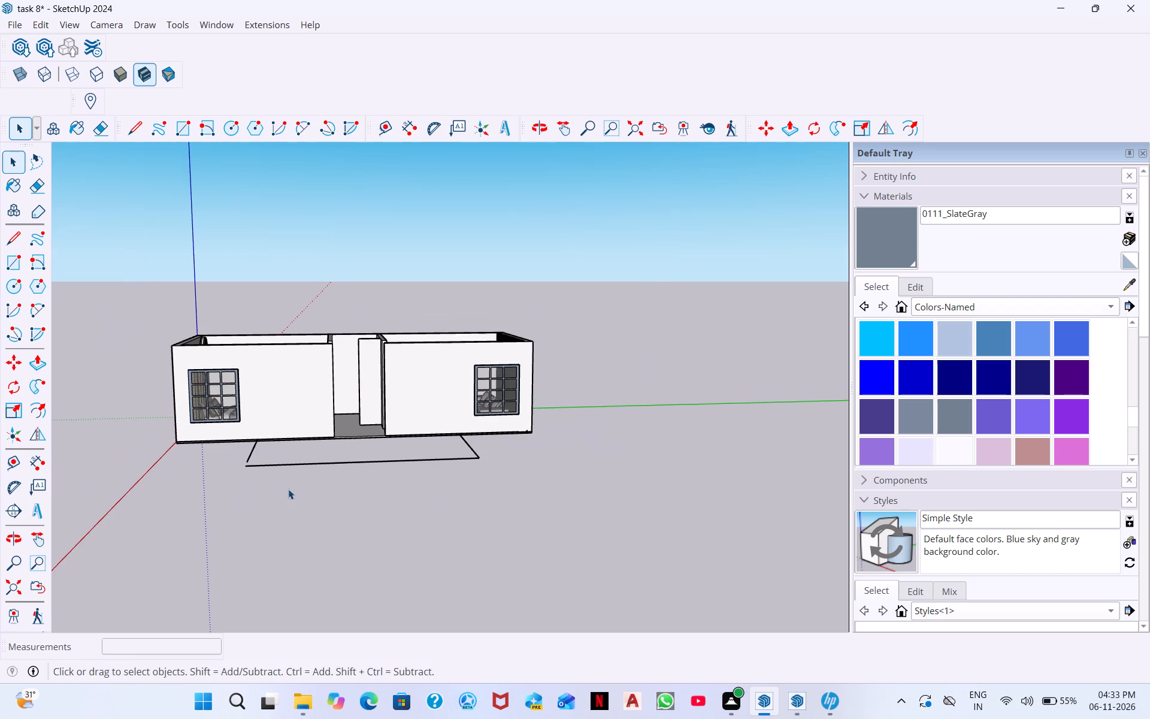
{"action": "middle_click_drag", "start_coordinate": [313, 462], "coordinate": [307, 572]}
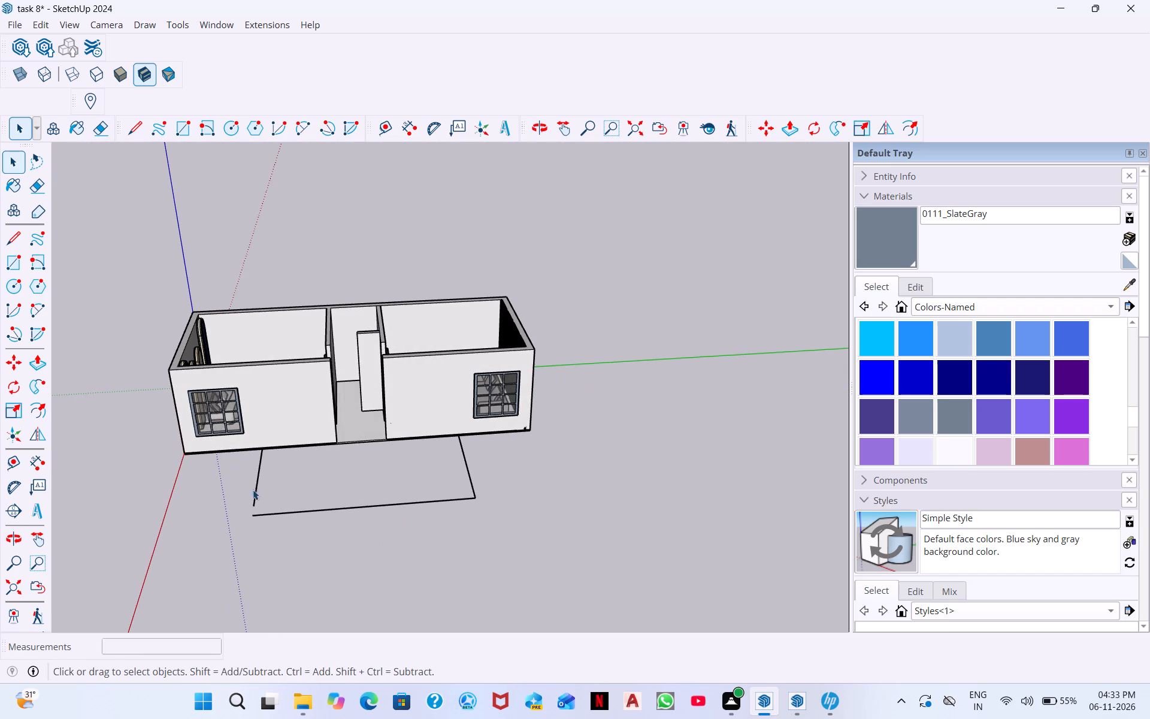
{"action": "scroll", "coordinate": [191, 497], "scroll_direction": "up", "scroll_amount": 5}
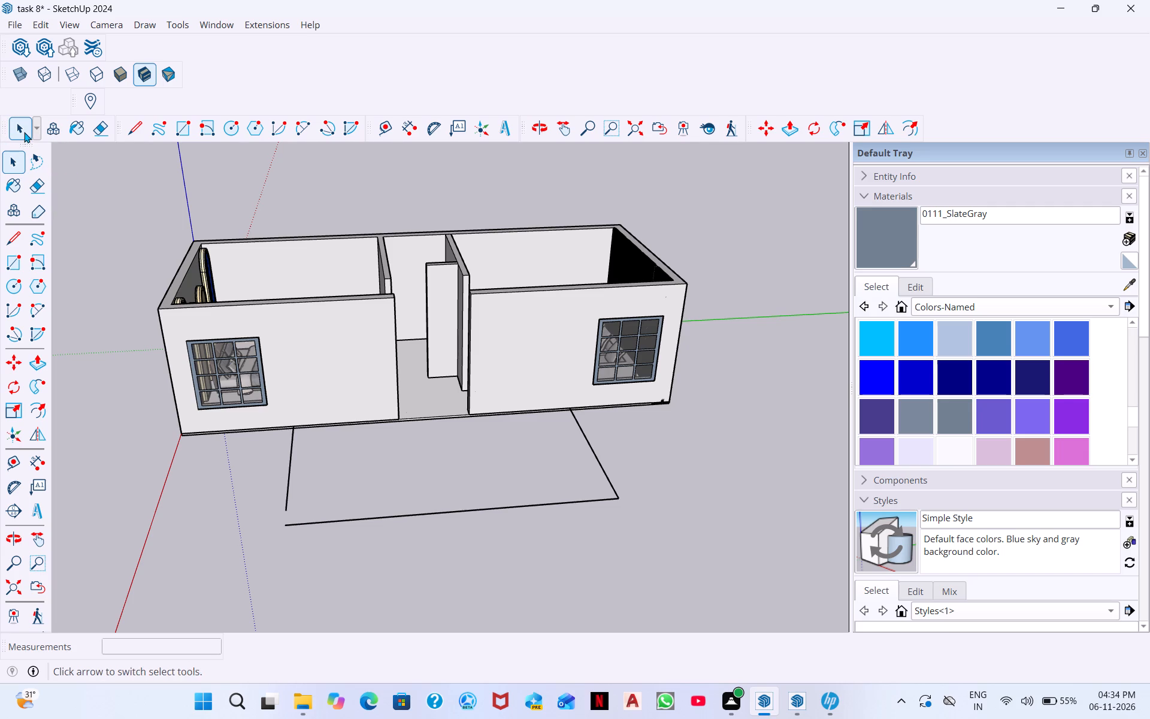
Close the ground outline's open corner with a line about 1' 6" long, and draw a line about 21' 6" long across to the opposite side.
{"action": "left_click", "coordinate": [13, 237]}
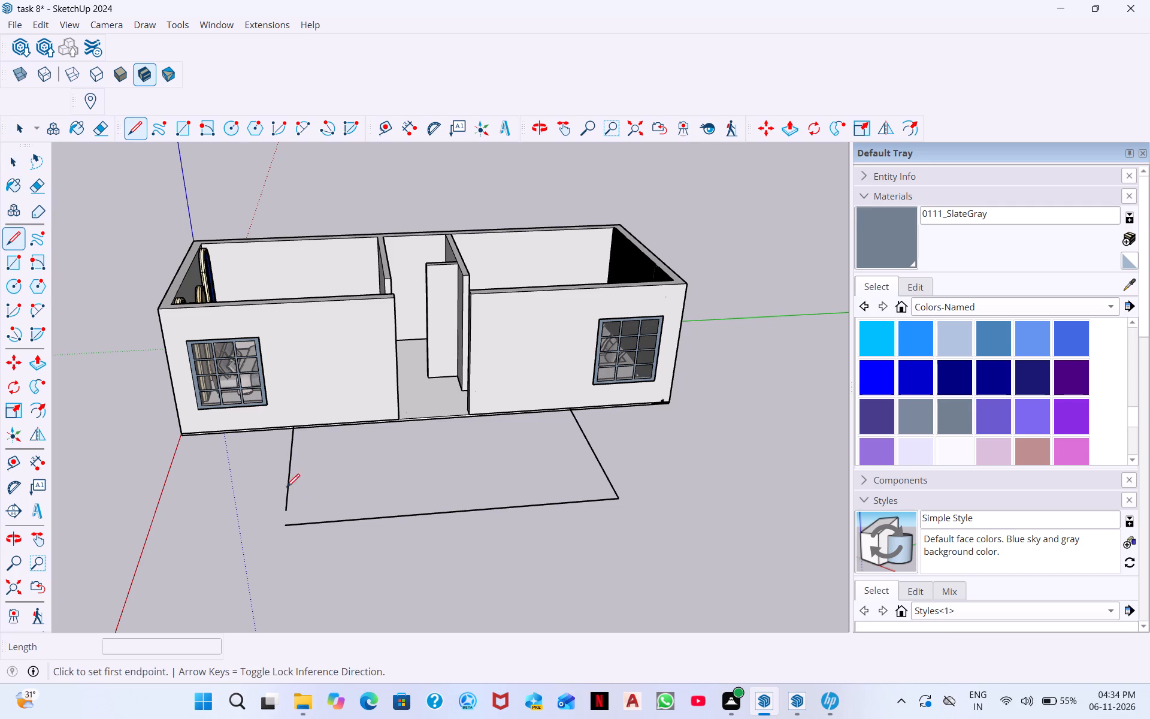
{"action": "left_click", "coordinate": [287, 513]}
{"action": "left_click", "coordinate": [289, 525]}
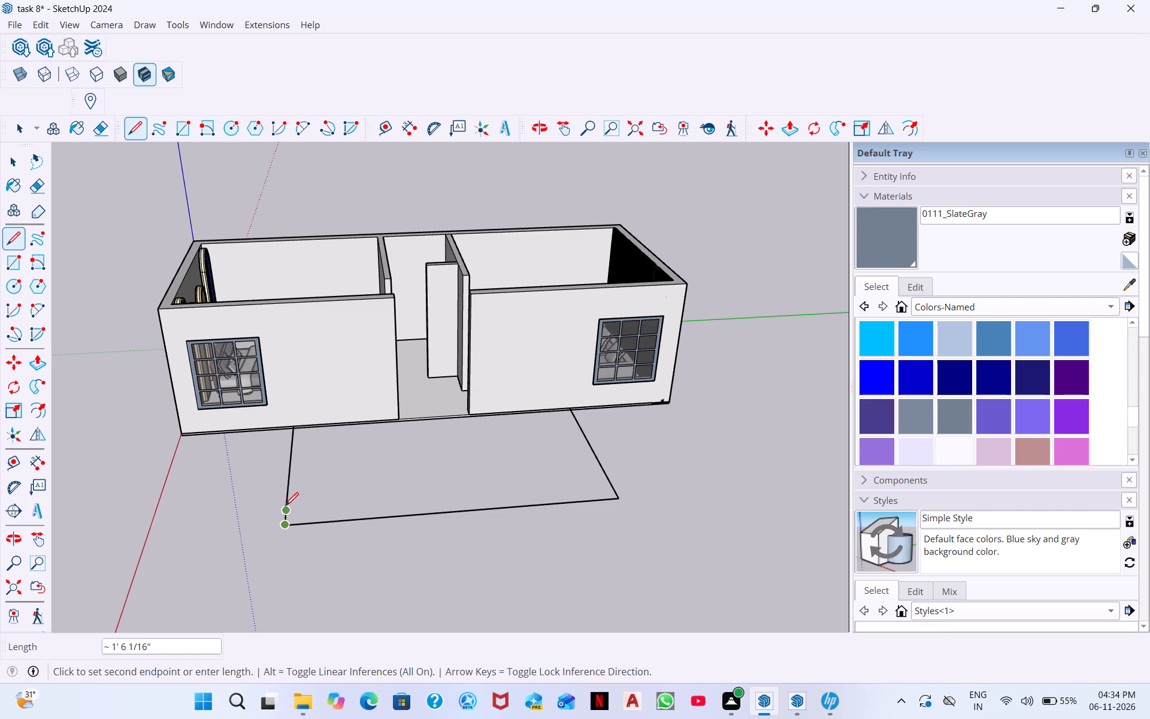
{"action": "left_click", "coordinate": [285, 506]}
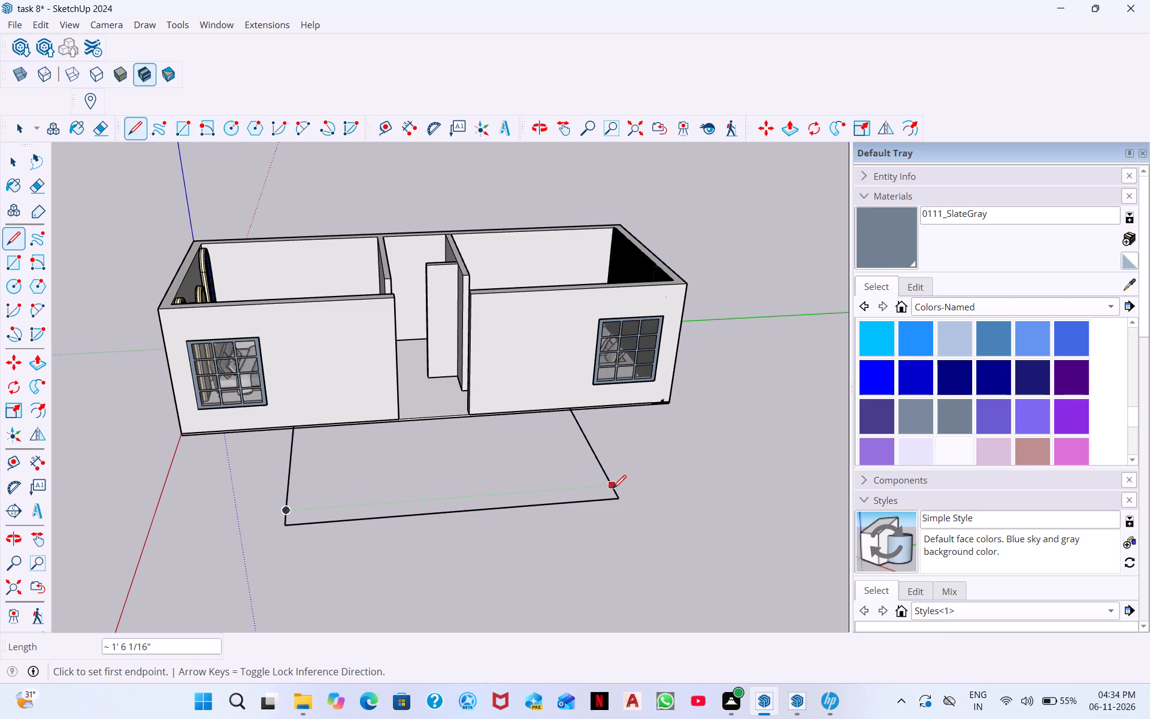
{"action": "left_click", "coordinate": [613, 488]}
{"action": "left_click", "coordinate": [289, 511]}
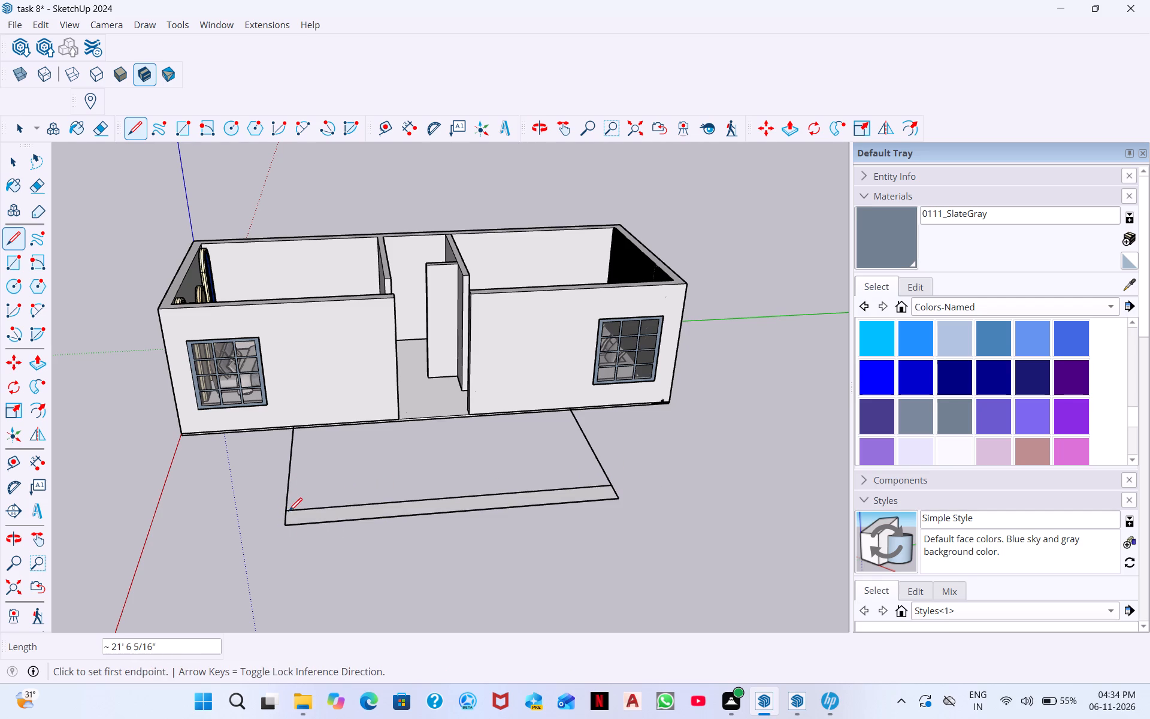
{"action": "key", "text": "Escape"}
Draw a 2 Point Arc between the ends of the 21' 6" cross line, bulging about 4' 3" away from the house.
{"action": "left_click", "coordinate": [35, 318]}
{"action": "left_click", "coordinate": [289, 513]}
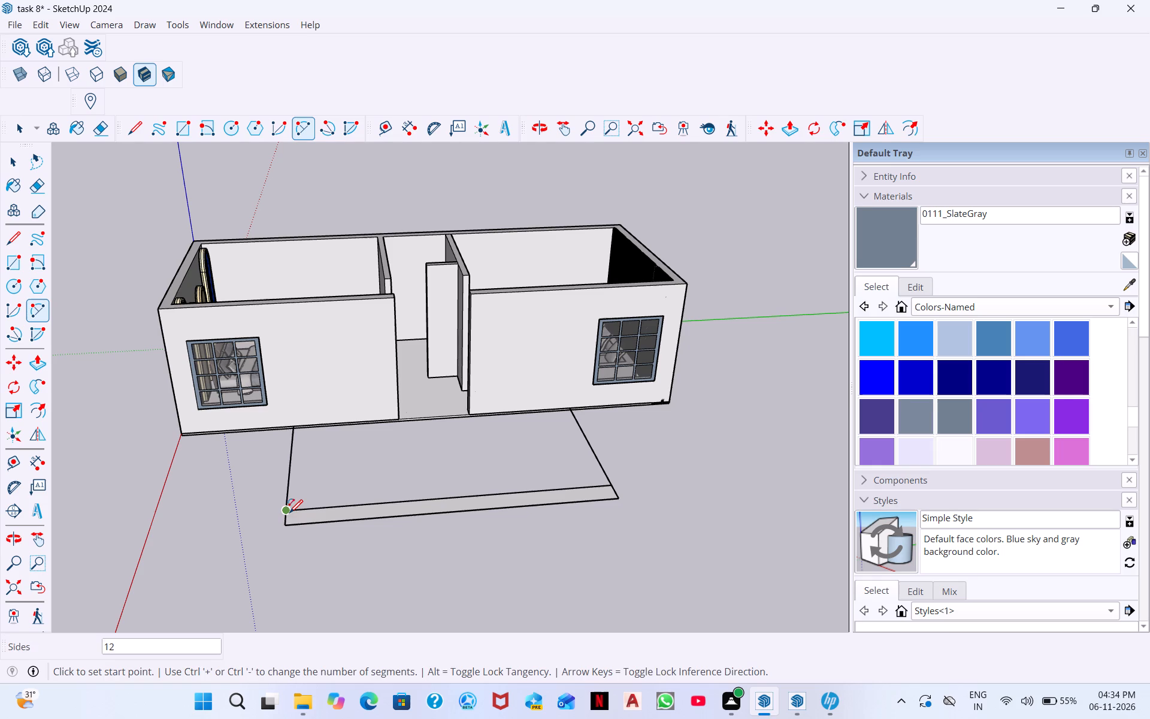
{"action": "left_click", "coordinate": [612, 485]}
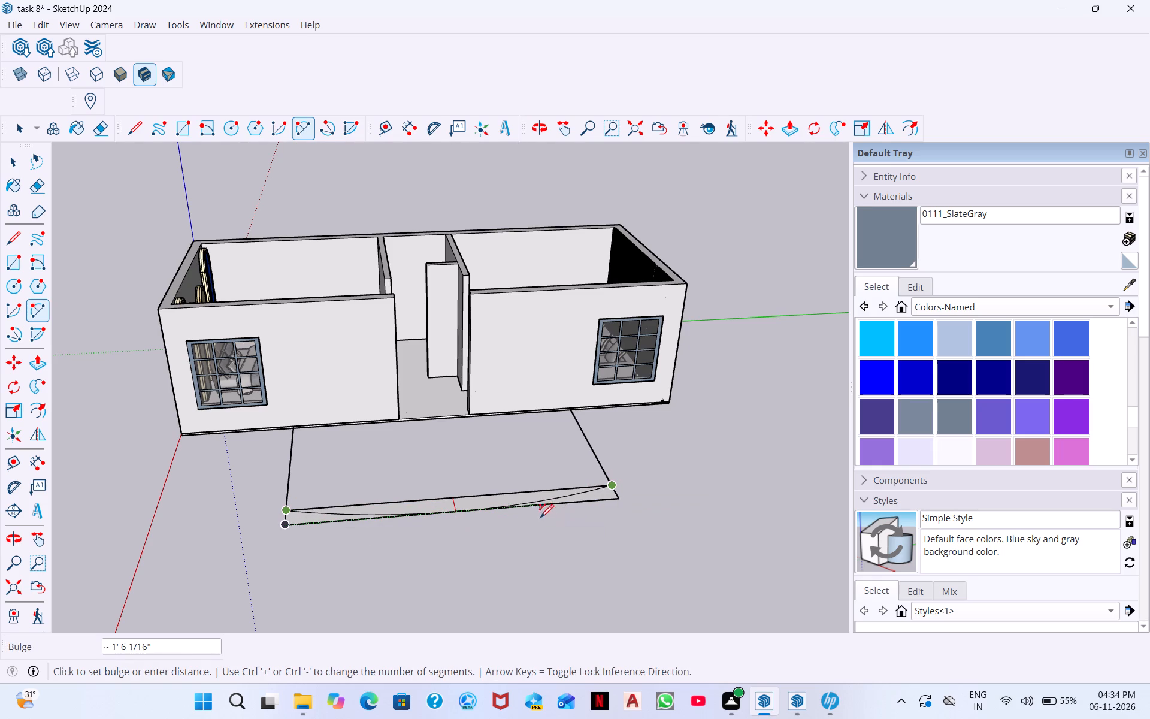
{"action": "left_click", "coordinate": [549, 532]}
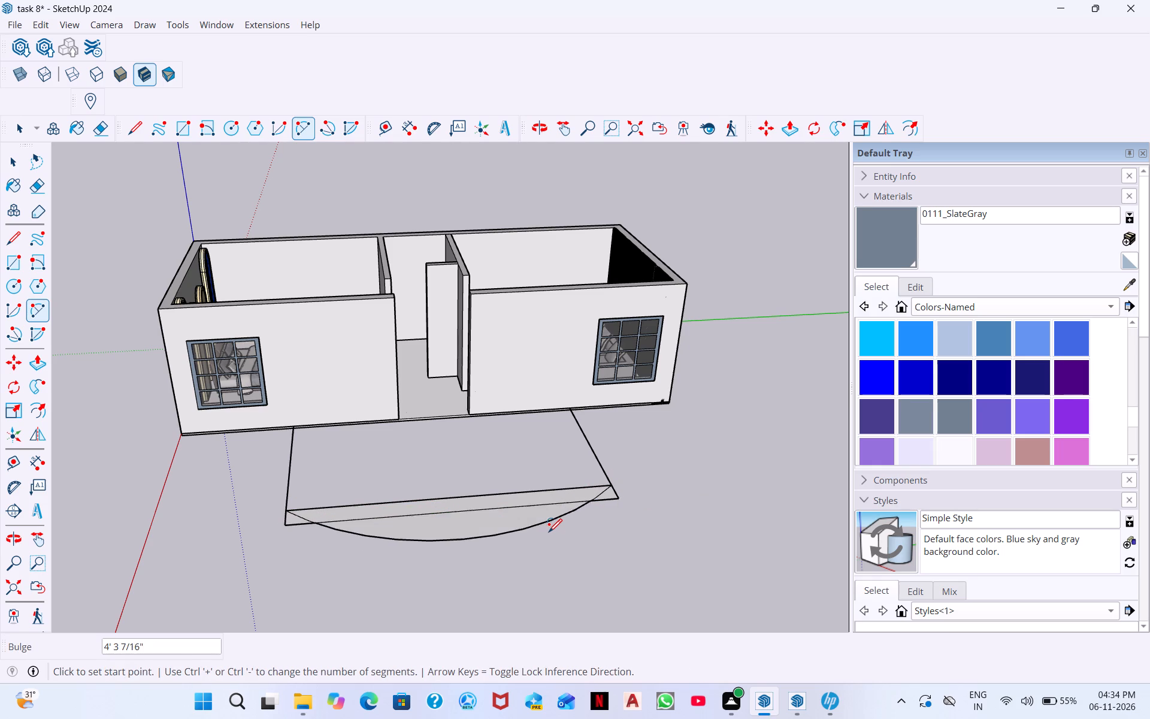
{"action": "key", "text": "Escape"}
Erase the straight cross line and the outline's straight front edge inside the arc.
{"action": "left_click", "coordinate": [100, 133]}
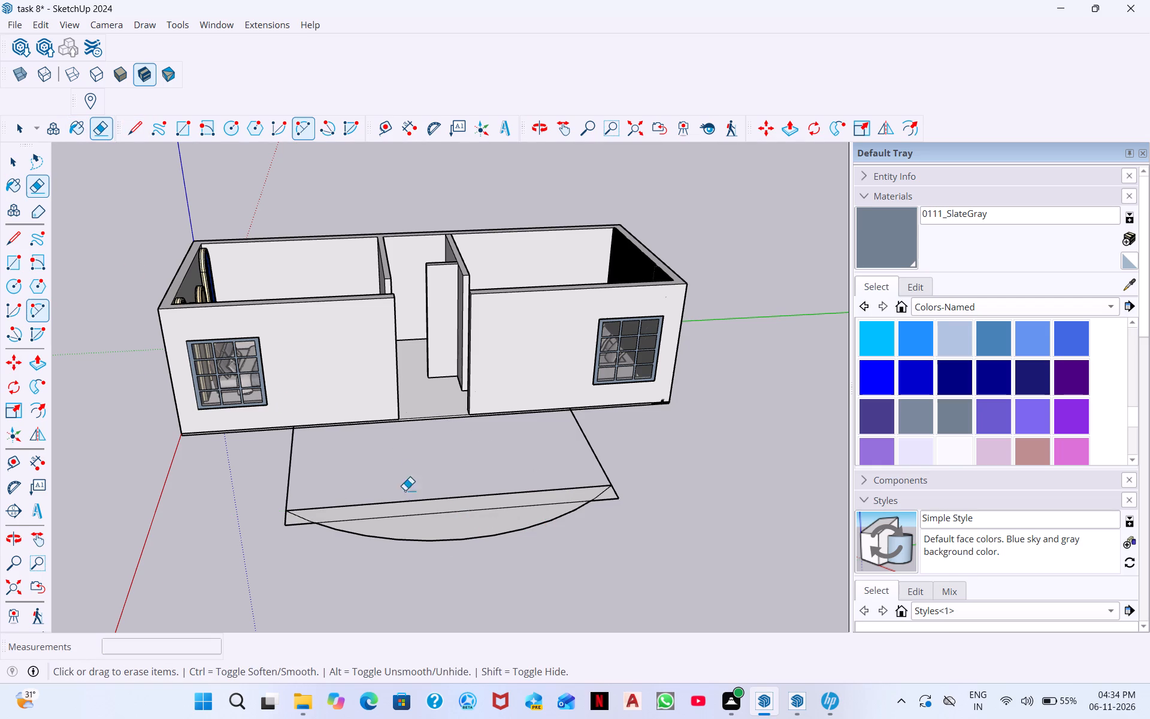
{"action": "left_click_drag", "start_coordinate": [452, 505], "coordinate": [451, 517]}
{"action": "left_click", "coordinate": [457, 501]}
{"action": "left_click_drag", "start_coordinate": [460, 491], "coordinate": [456, 518]}
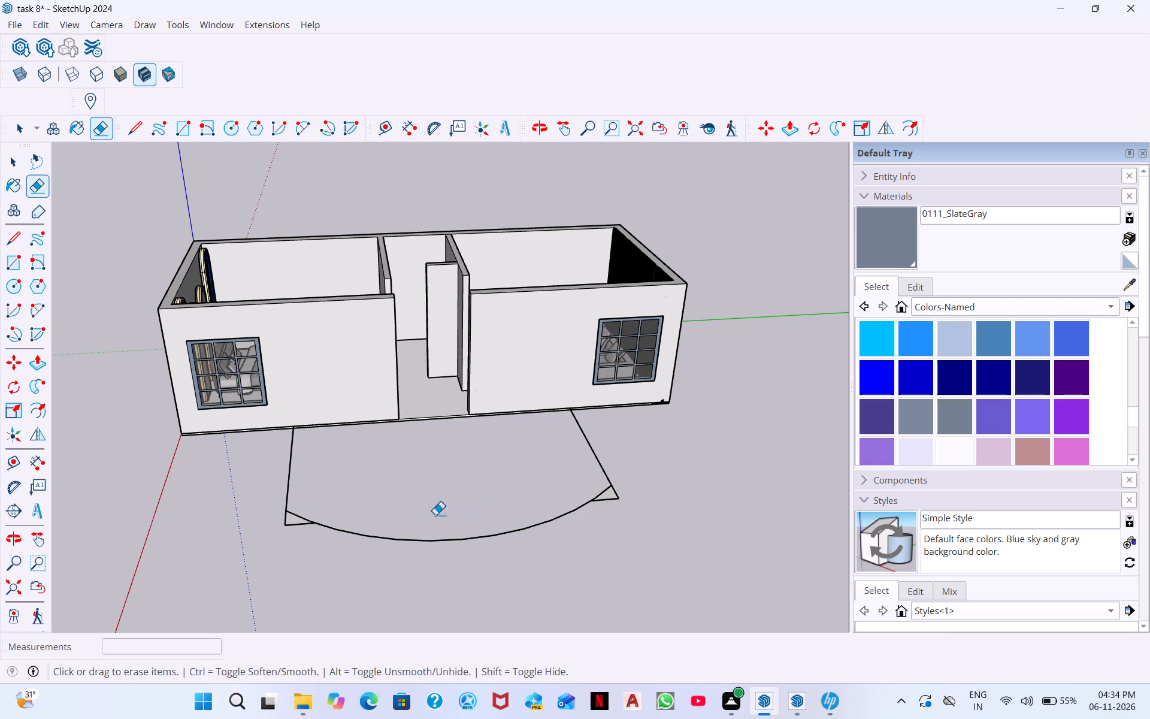
Erase the leftover line stubs outside the arc at both front corners of the ground outline.
{"action": "scroll", "coordinate": [287, 519], "scroll_direction": "up", "scroll_amount": 7}
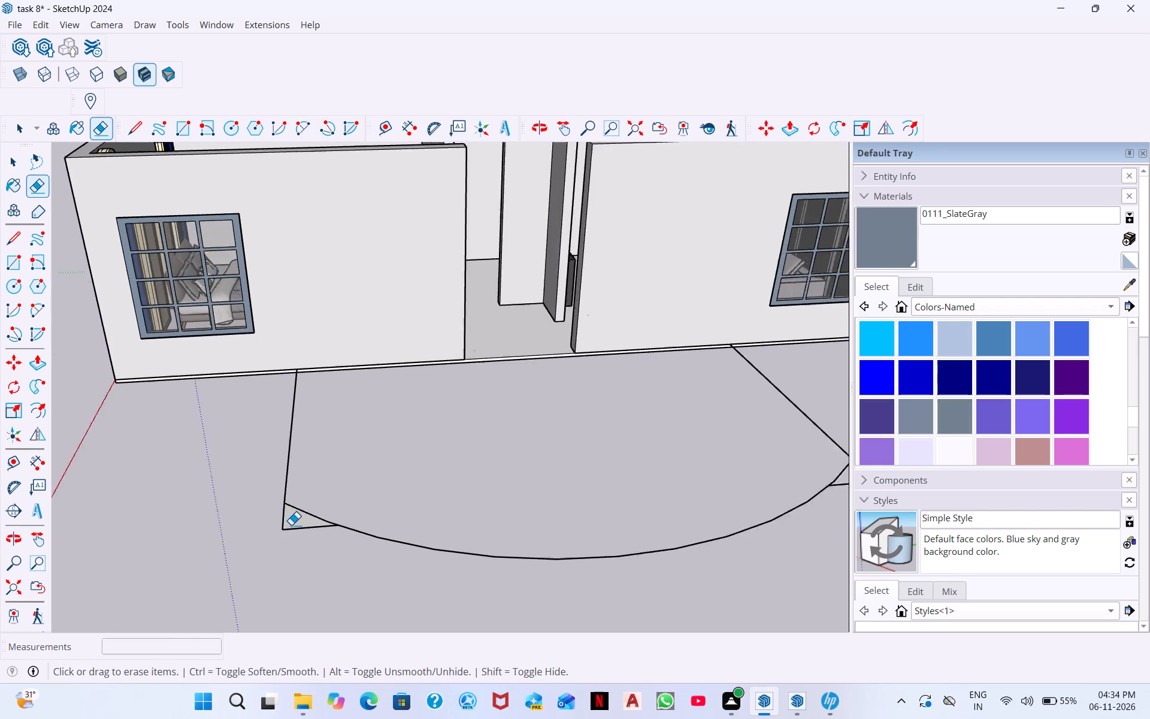
{"action": "scroll", "coordinate": [291, 525], "scroll_direction": "up", "scroll_amount": 2}
{"action": "left_click_drag", "start_coordinate": [286, 509], "coordinate": [291, 538]}
{"action": "left_click", "coordinate": [278, 515]}
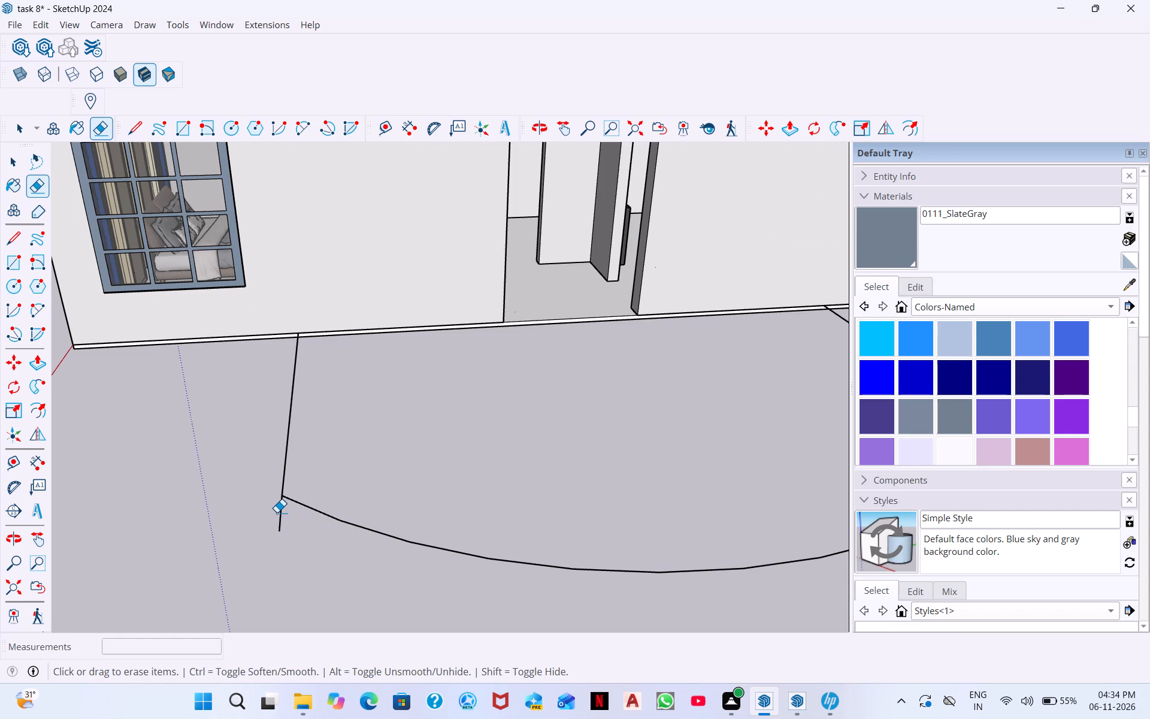
{"action": "middle_click", "coordinate": [277, 517]}
{"action": "left_click_drag", "start_coordinate": [277, 517], "coordinate": [291, 534]}
{"action": "left_click_drag", "start_coordinate": [282, 521], "coordinate": [246, 514]}
{"action": "scroll", "coordinate": [271, 542], "scroll_direction": "down", "scroll_amount": 7}
{"action": "left_click_drag", "start_coordinate": [799, 492], "coordinate": [809, 452]}
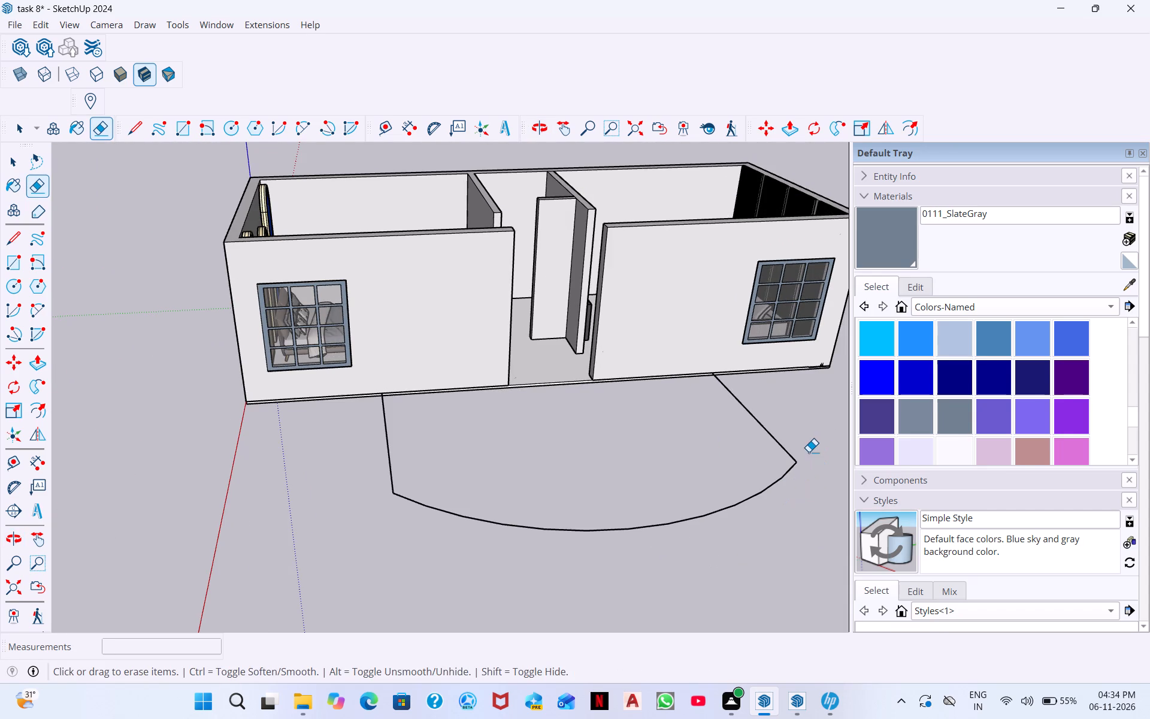
Examine the curved ground outline from several angles, including where its side line meets the base of the front wall.
{"action": "middle_click_drag", "start_coordinate": [812, 445], "coordinate": [788, 478]}
{"action": "middle_click_drag", "start_coordinate": [612, 485], "coordinate": [474, 509]}
{"action": "scroll", "coordinate": [440, 437], "scroll_direction": "down", "scroll_amount": 4}
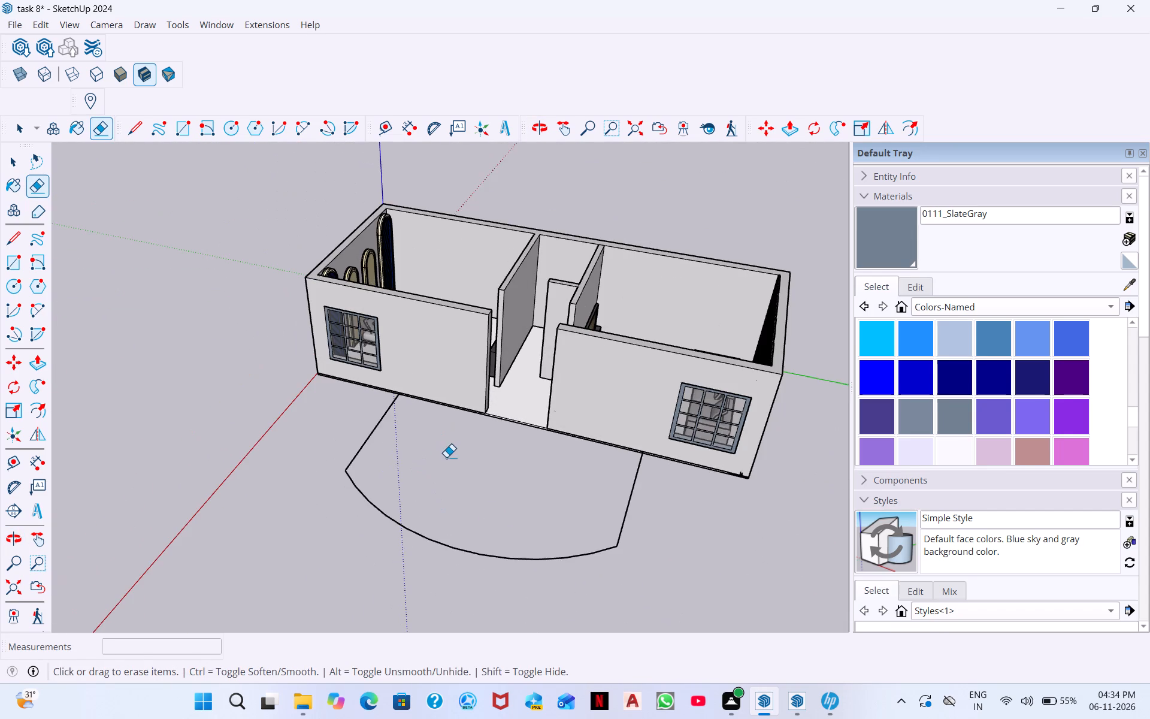
{"action": "middle_click_drag", "start_coordinate": [447, 457], "coordinate": [480, 354]}
{"action": "scroll", "coordinate": [273, 412], "scroll_direction": "up", "scroll_amount": 7}
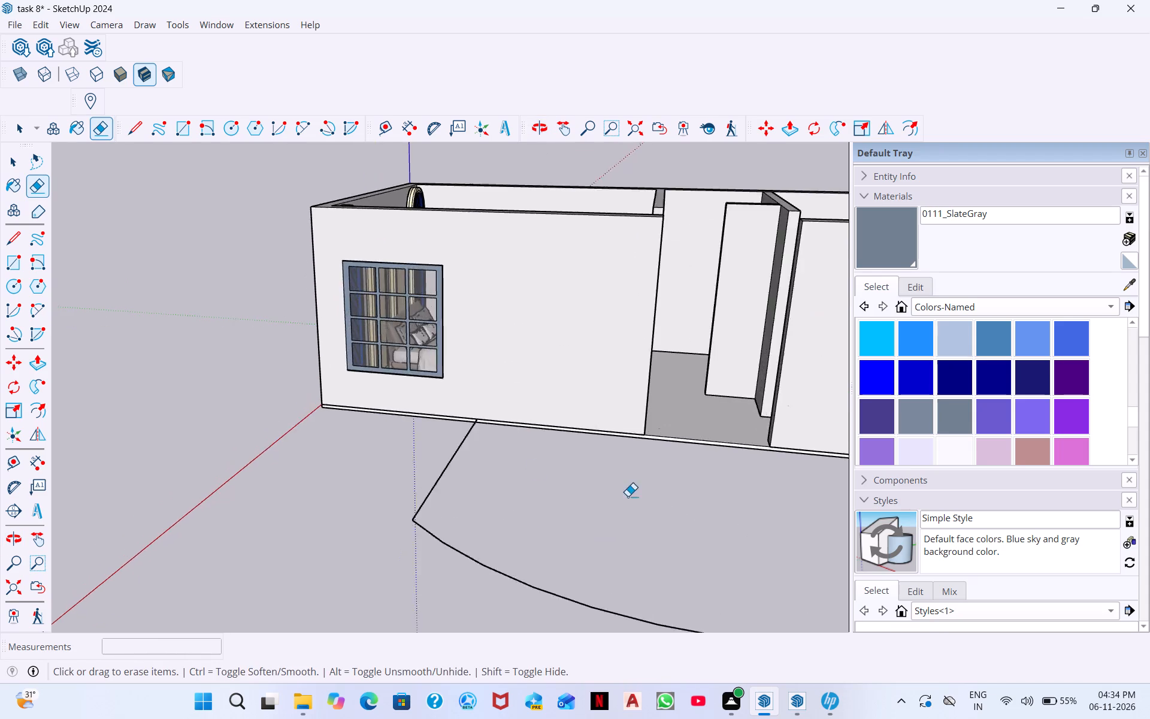
{"action": "scroll", "coordinate": [628, 496], "scroll_direction": "up", "scroll_amount": 5}
{"action": "scroll", "coordinate": [576, 482], "scroll_direction": "up", "scroll_amount": 5}
{"action": "scroll", "coordinate": [548, 463], "scroll_direction": "down", "scroll_amount": 2}
{"action": "scroll", "coordinate": [411, 394], "scroll_direction": "up", "scroll_amount": 7}
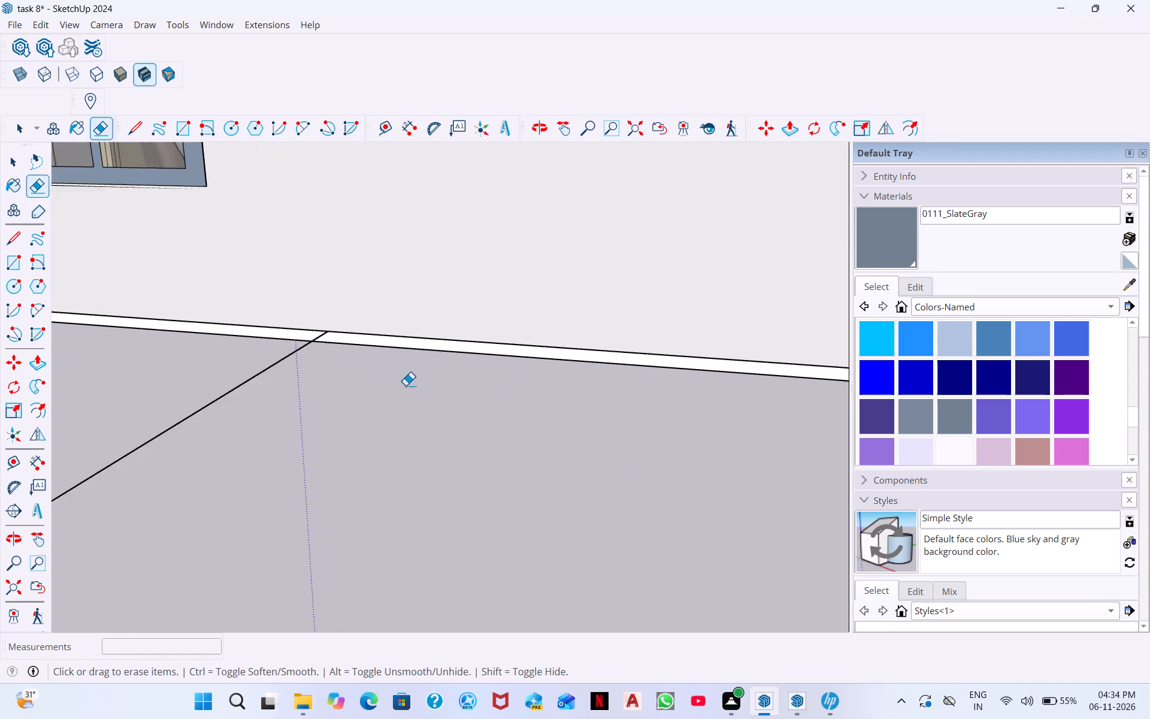
{"action": "scroll", "coordinate": [405, 385], "scroll_direction": "up", "scroll_amount": 2}
{"action": "scroll", "coordinate": [181, 301], "scroll_direction": "up", "scroll_amount": 3}
{"action": "middle_click_drag", "start_coordinate": [253, 466], "coordinate": [293, 400]}
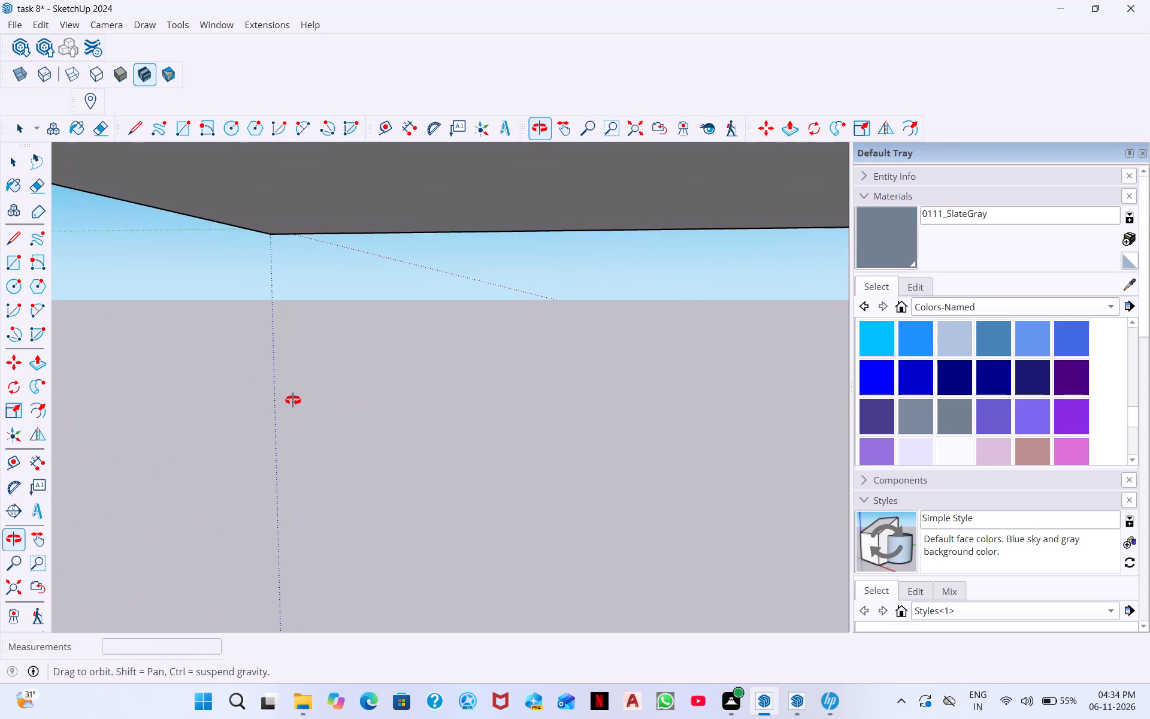
{"action": "middle_click_drag", "start_coordinate": [293, 400], "coordinate": [302, 437]}
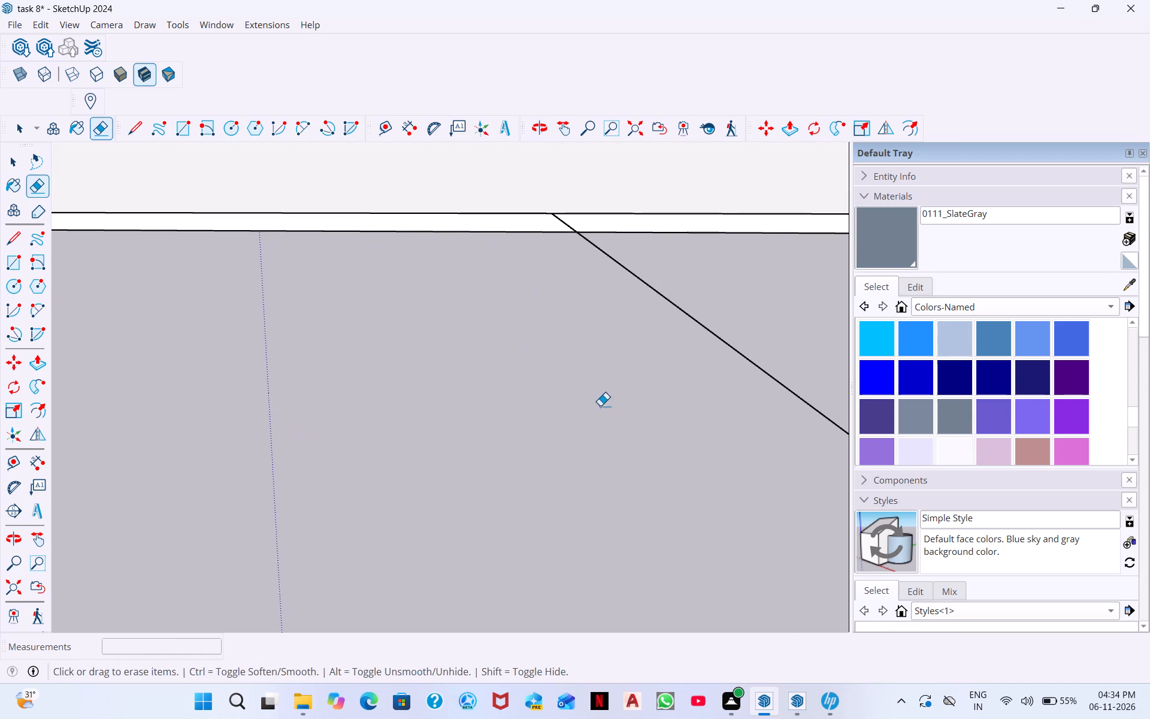
{"action": "scroll", "coordinate": [588, 439], "scroll_direction": "down", "scroll_amount": 20}
{"action": "scroll", "coordinate": [588, 439], "scroll_direction": "down", "scroll_amount": 14}
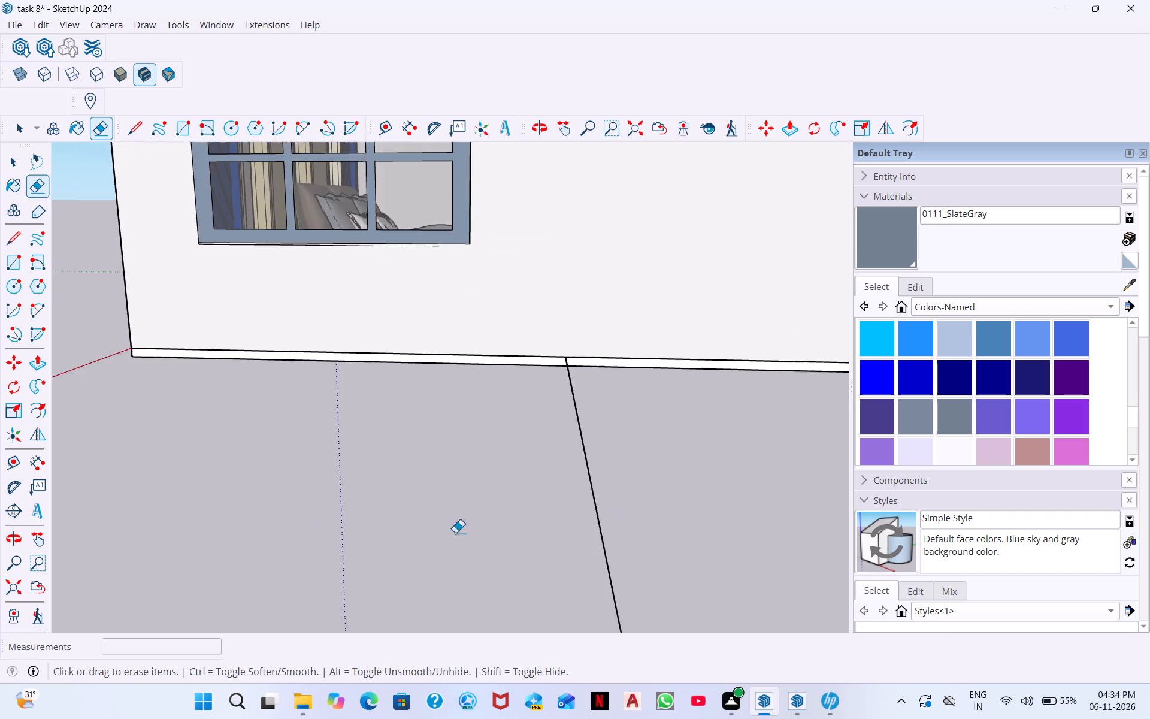
{"action": "scroll", "coordinate": [455, 533], "scroll_direction": "down", "scroll_amount": 9}
{"action": "scroll", "coordinate": [559, 469], "scroll_direction": "down", "scroll_amount": 1}
{"action": "middle_click_drag", "start_coordinate": [651, 493], "coordinate": [541, 512]}
{"action": "scroll", "coordinate": [529, 497], "scroll_direction": "down", "scroll_amount": 12}
{"action": "middle_click_drag", "start_coordinate": [807, 537], "coordinate": [976, 555]}
{"action": "scroll", "coordinate": [807, 545], "scroll_direction": "down", "scroll_amount": 1}
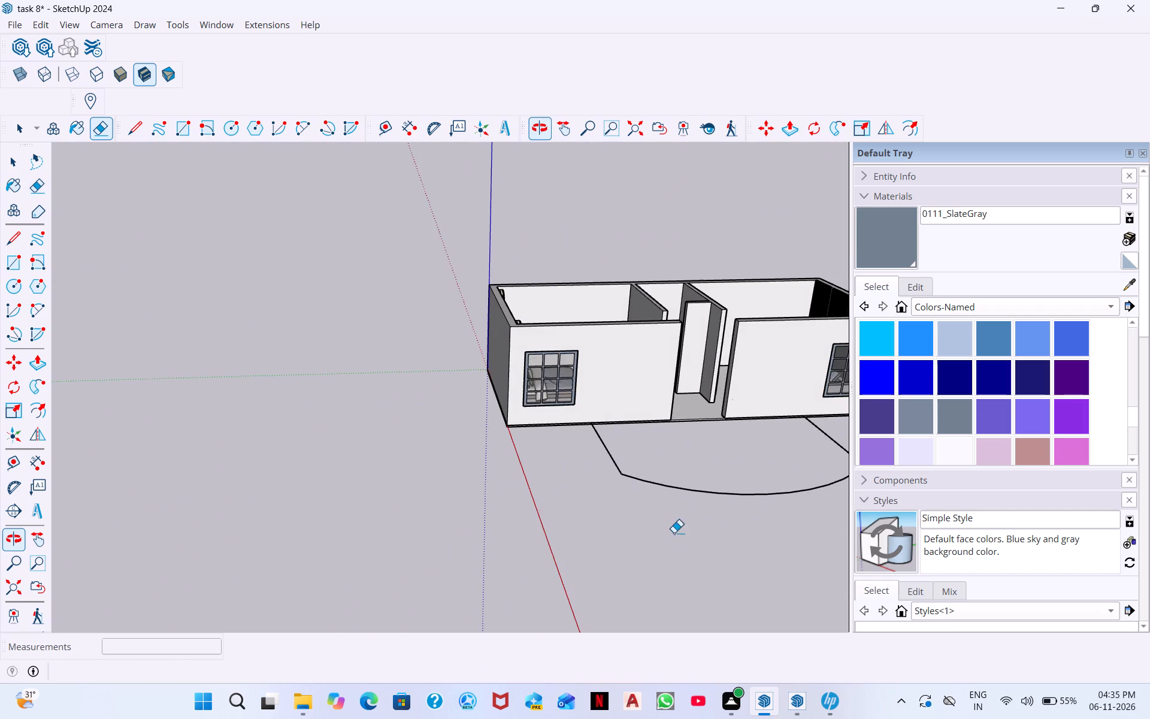
{"action": "scroll", "coordinate": [685, 507], "scroll_direction": "down", "scroll_amount": 3}
{"action": "middle_click_drag", "start_coordinate": [724, 477], "coordinate": [842, 415]}
{"action": "scroll", "coordinate": [807, 428], "scroll_direction": "up", "scroll_amount": 5}
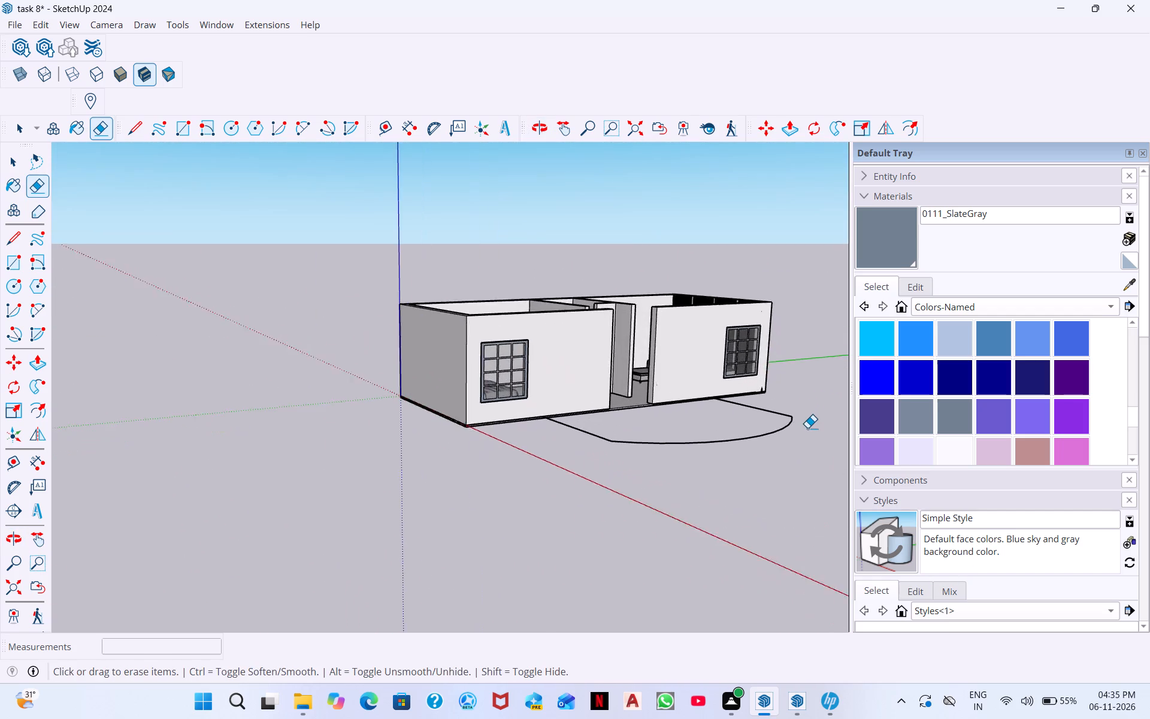
{"action": "scroll", "coordinate": [807, 428], "scroll_direction": "up", "scroll_amount": 8}
{"action": "middle_click_drag", "start_coordinate": [807, 428], "coordinate": [742, 457]}
{"action": "middle_click_drag", "start_coordinate": [711, 474], "coordinate": [505, 528]}
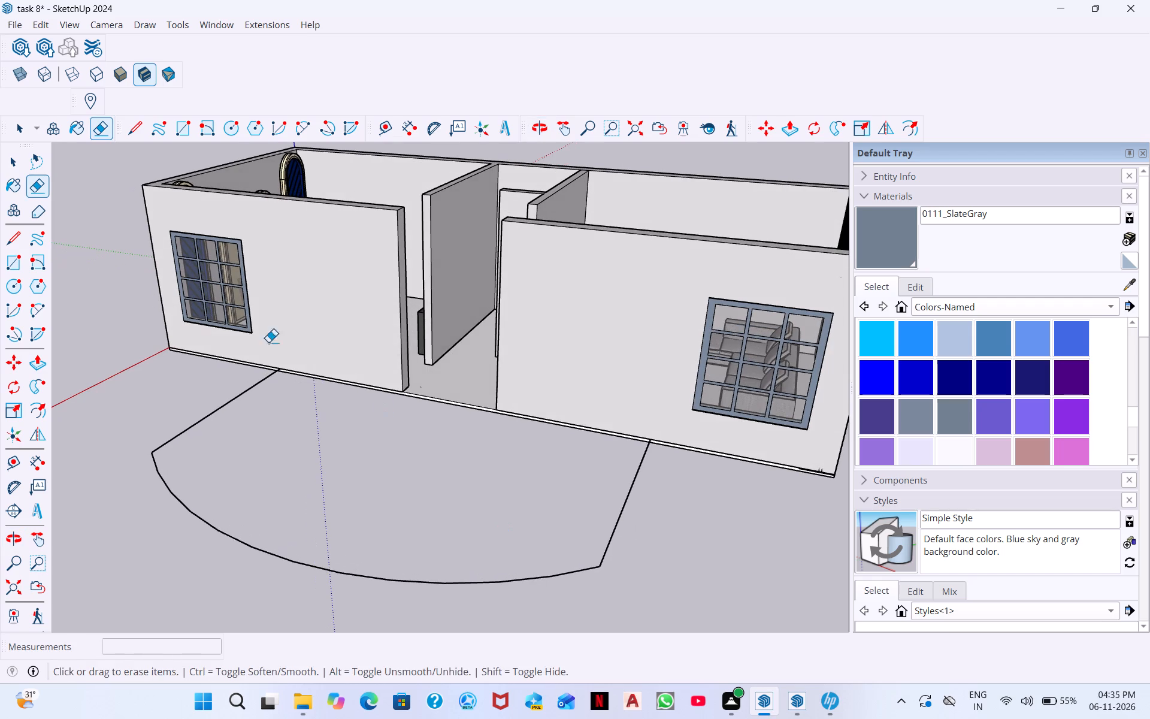
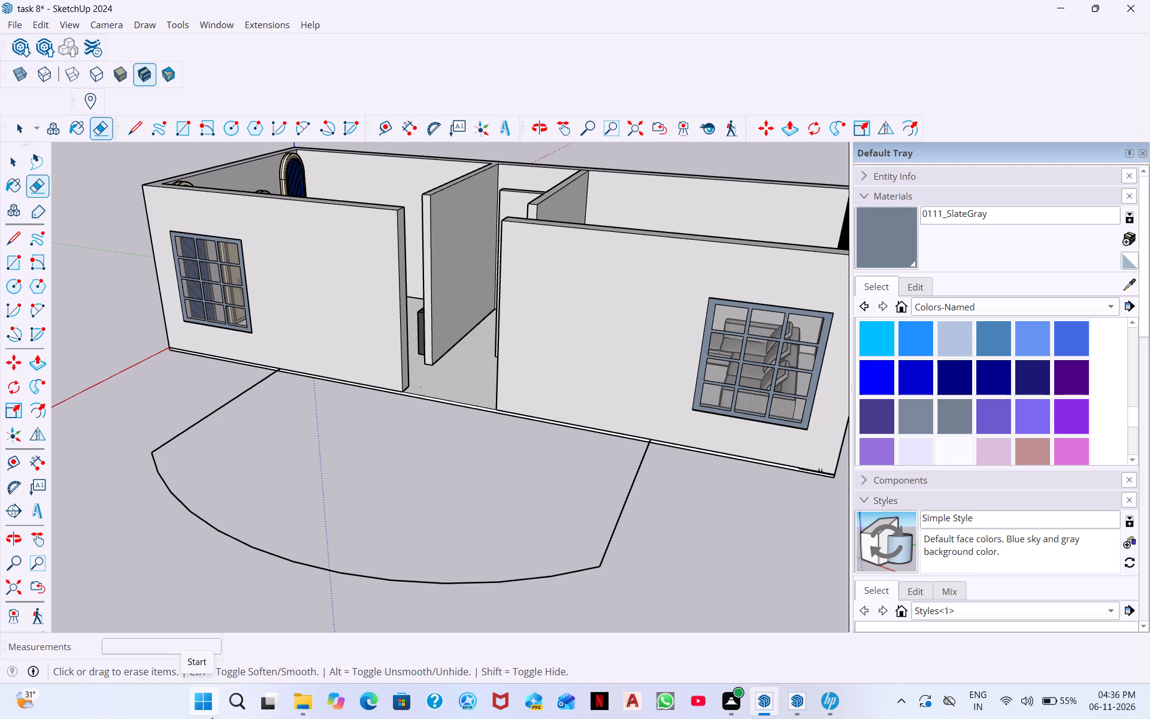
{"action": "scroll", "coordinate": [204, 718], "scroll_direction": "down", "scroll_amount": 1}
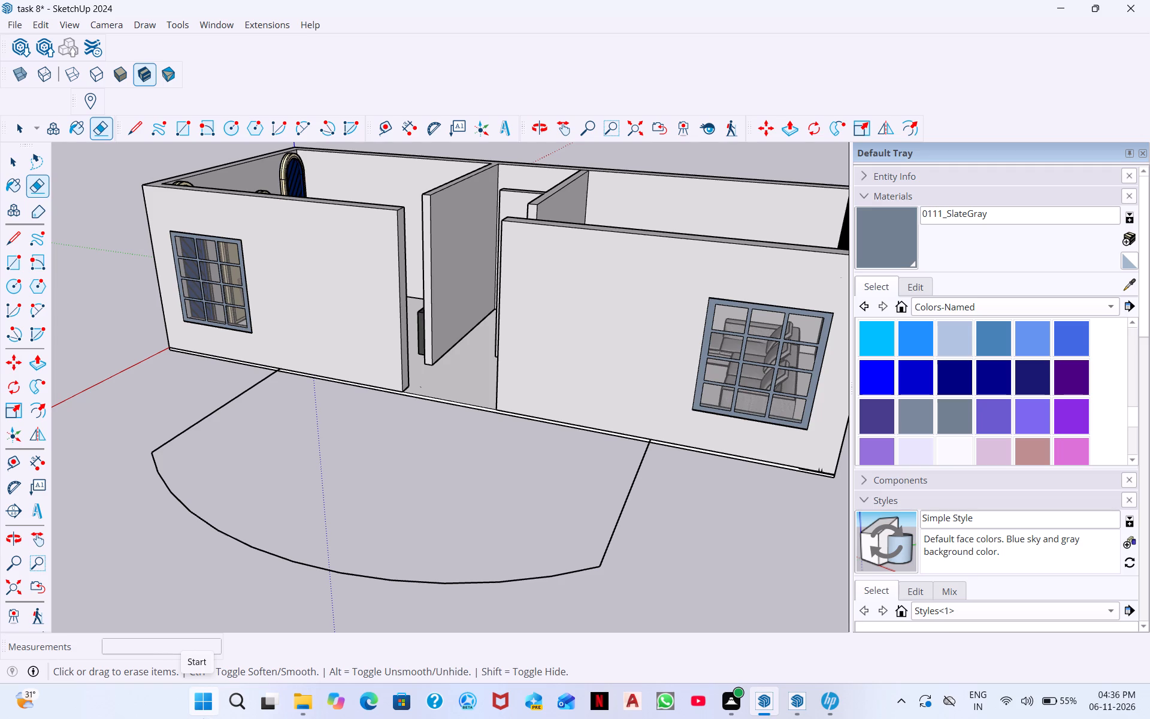
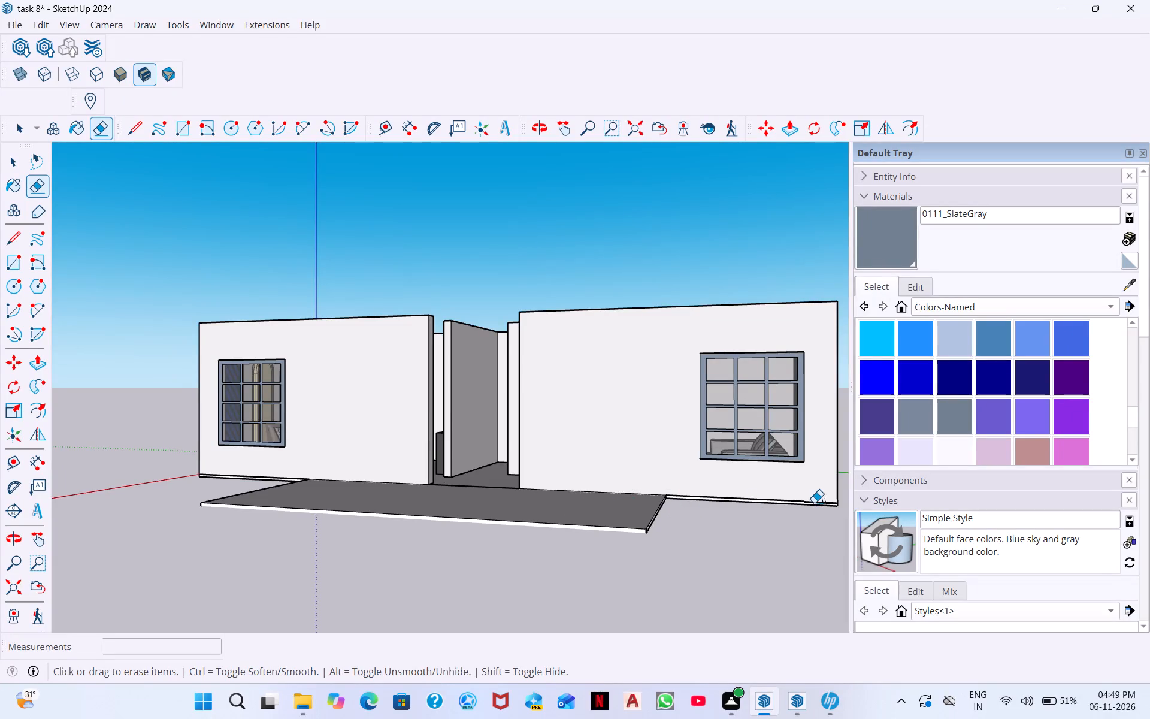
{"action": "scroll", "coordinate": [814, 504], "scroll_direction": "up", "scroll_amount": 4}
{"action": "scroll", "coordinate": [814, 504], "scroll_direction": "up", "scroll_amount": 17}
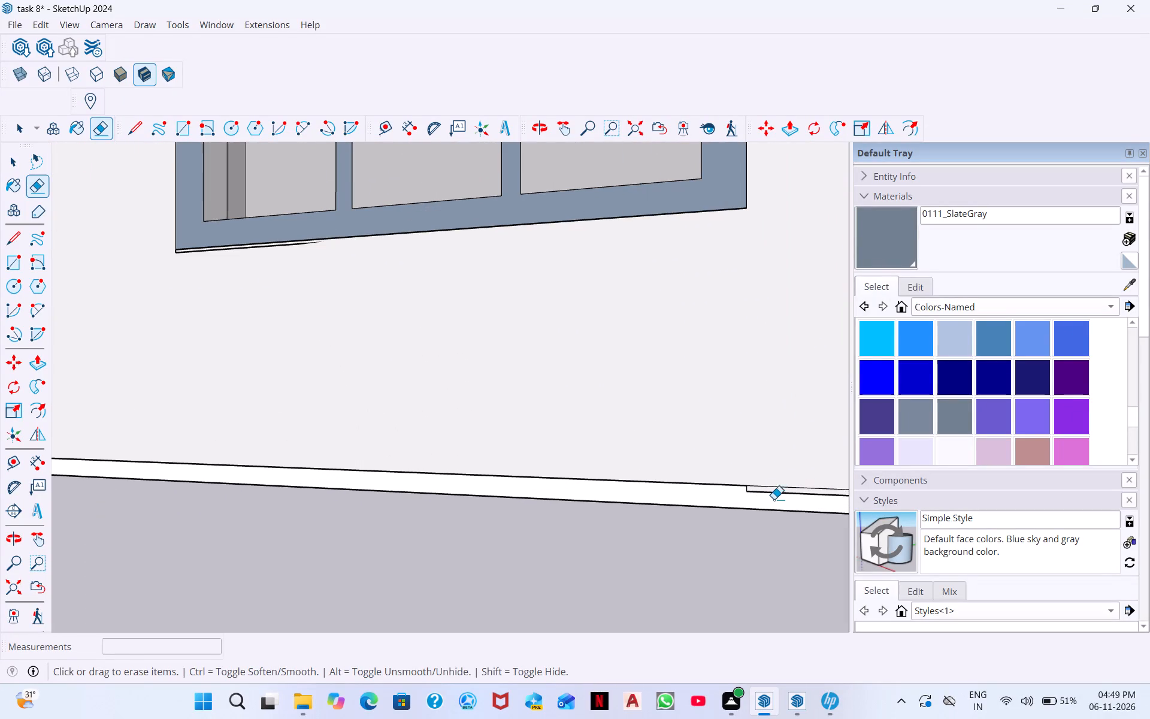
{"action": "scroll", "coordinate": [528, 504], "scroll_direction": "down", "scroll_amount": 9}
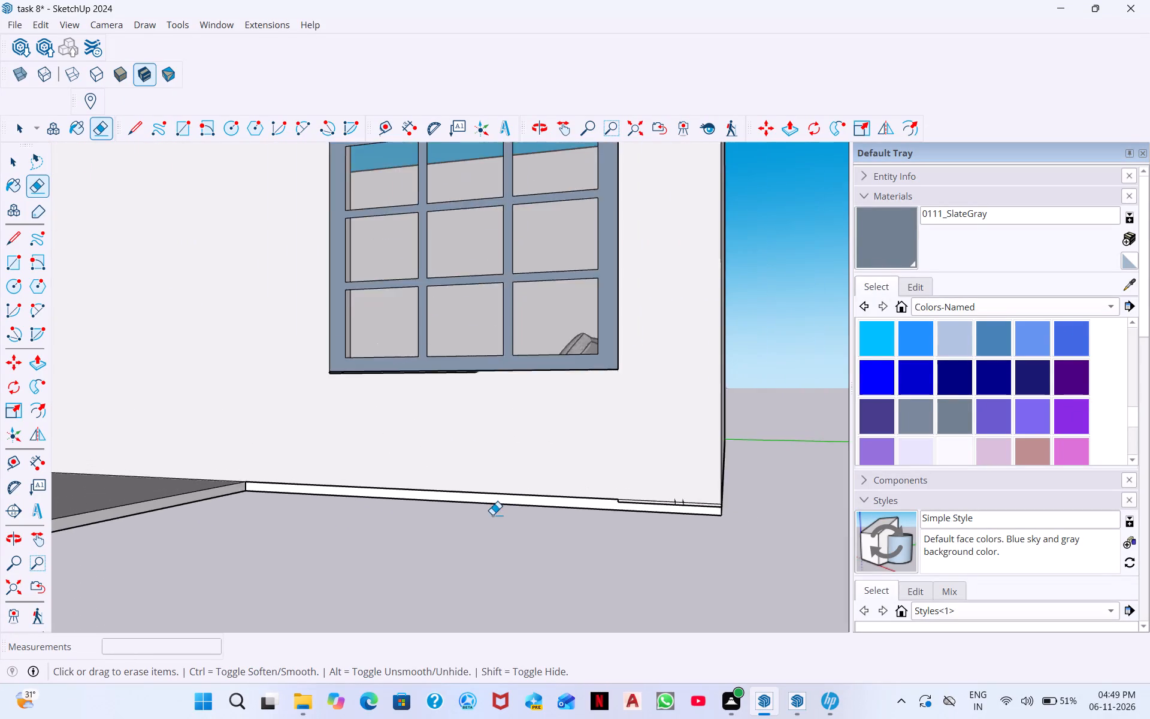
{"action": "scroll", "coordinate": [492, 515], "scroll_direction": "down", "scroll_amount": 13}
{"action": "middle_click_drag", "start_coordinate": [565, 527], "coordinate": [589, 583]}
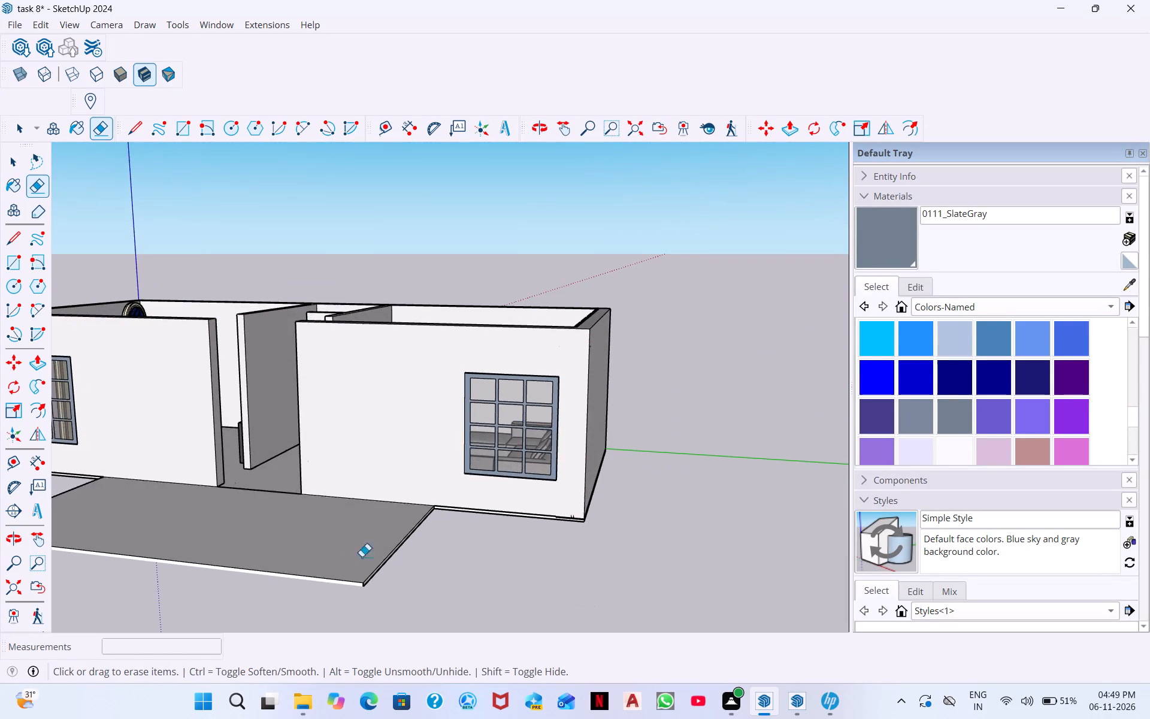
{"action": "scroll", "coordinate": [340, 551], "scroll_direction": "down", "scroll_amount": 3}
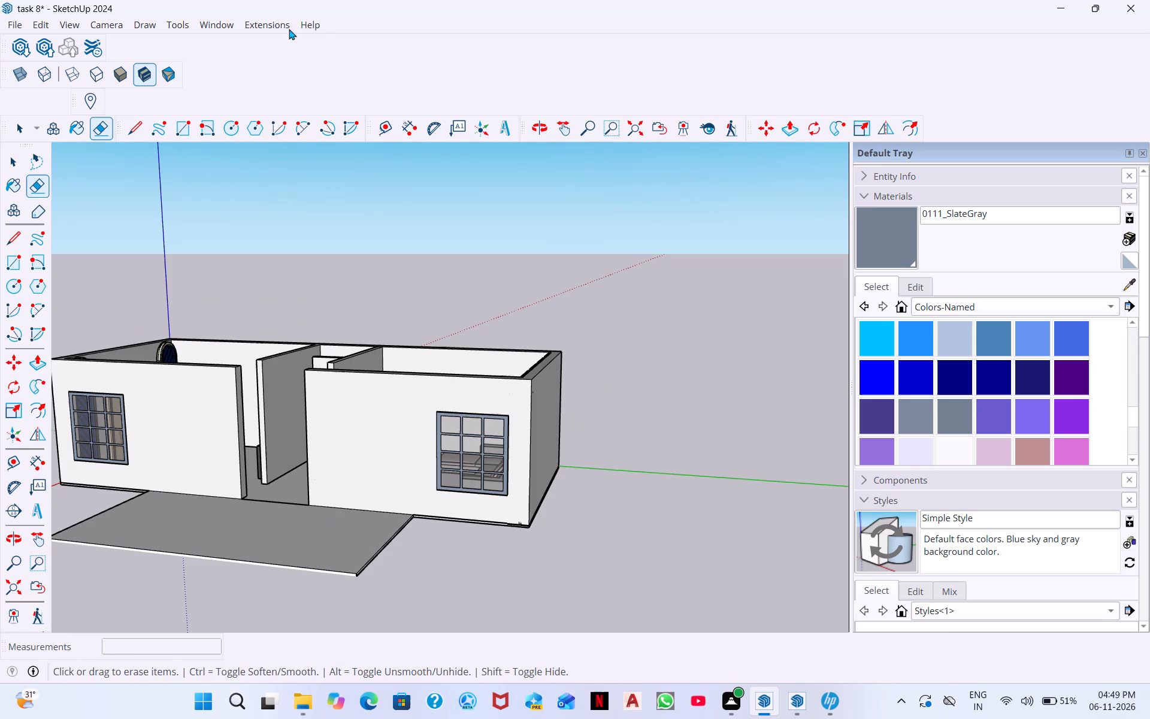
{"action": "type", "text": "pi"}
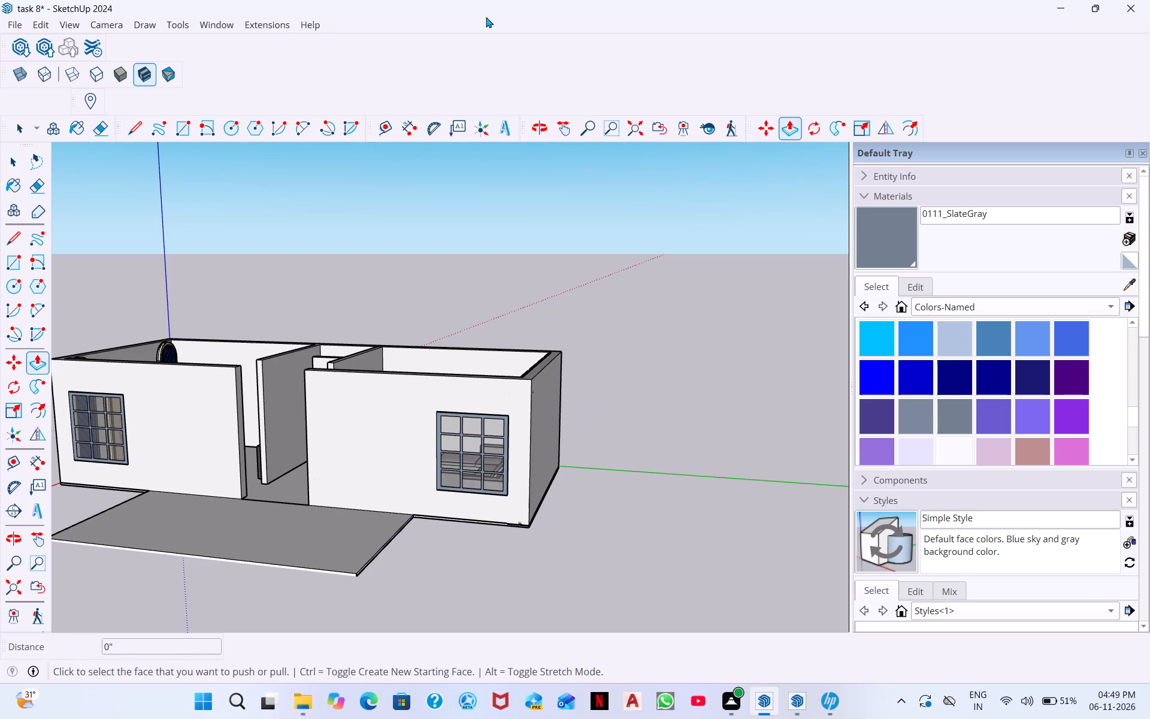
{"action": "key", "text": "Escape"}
Import the PILLER model from the HOME MATERIAL folder and place it near the outer front corner of the entrance slab.
{"action": "left_click", "coordinate": [25, 28]}
{"action": "left_click", "coordinate": [19, 31]}
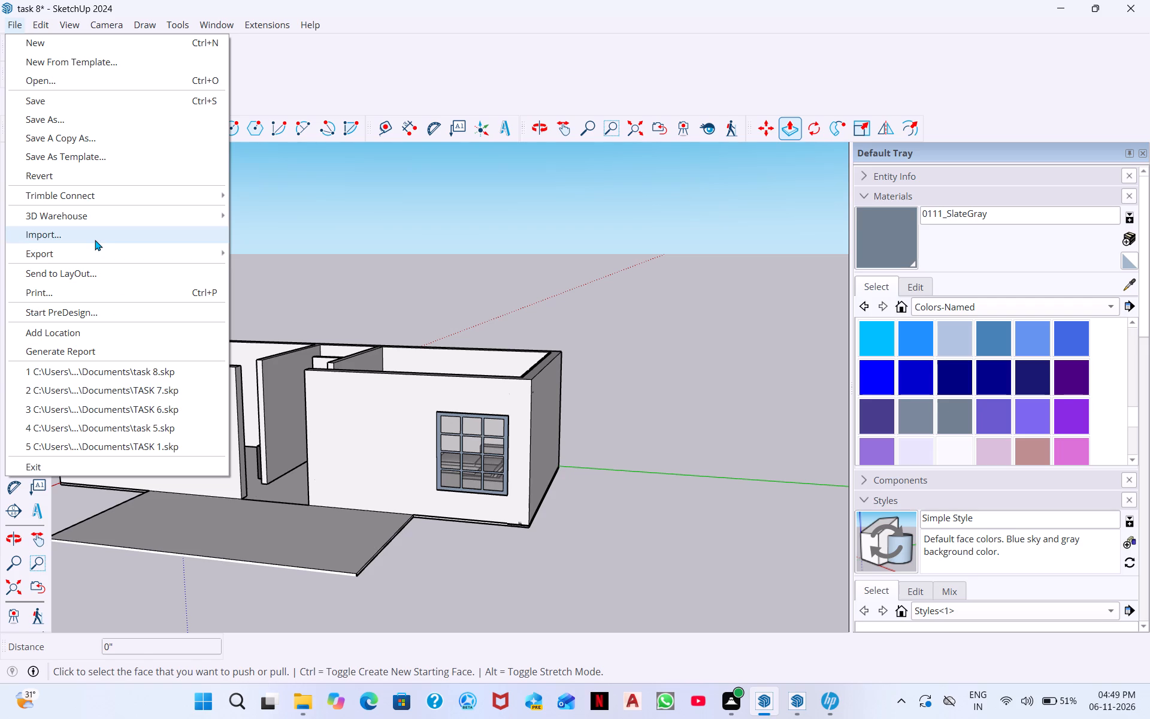
{"action": "left_click", "coordinate": [95, 240]}
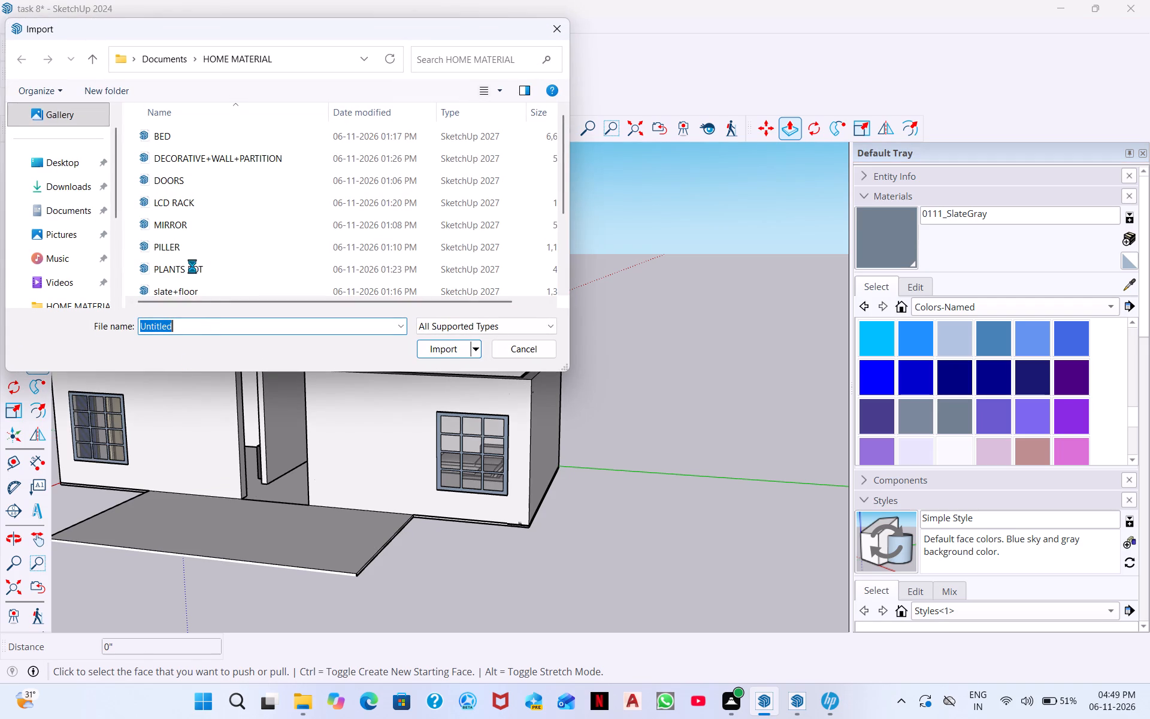
{"action": "scroll", "coordinate": [188, 251], "scroll_direction": "down", "scroll_amount": 1}
{"action": "left_click", "coordinate": [159, 241]}
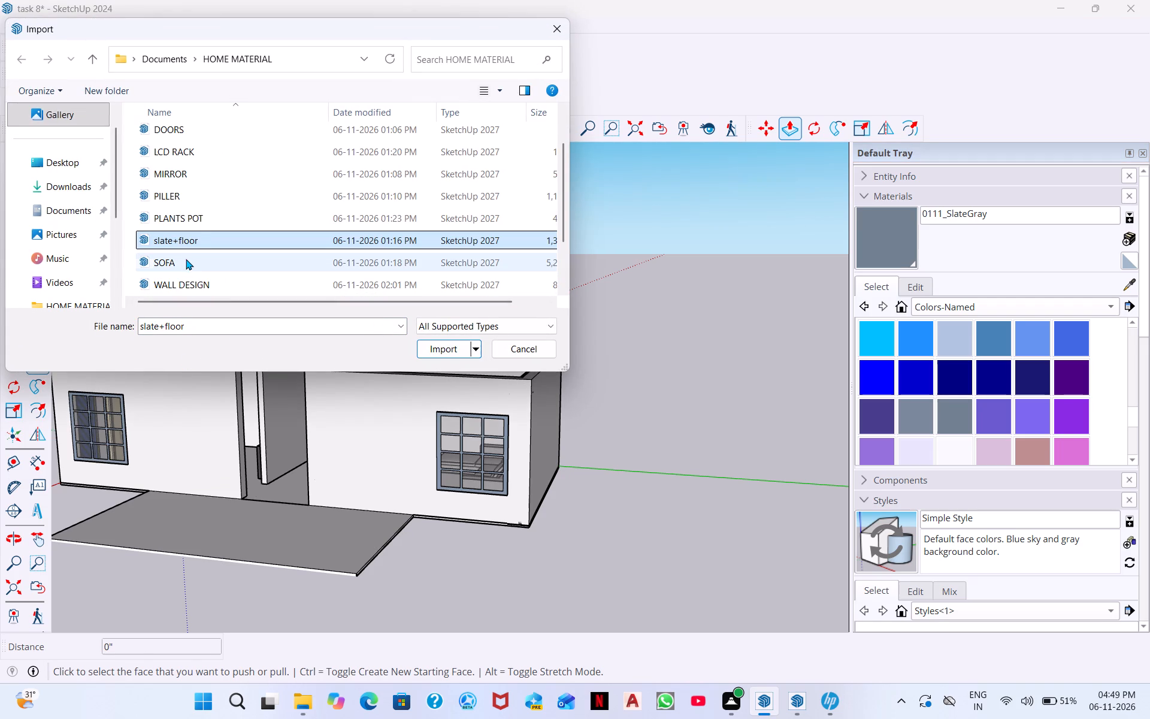
{"action": "scroll", "coordinate": [196, 223], "scroll_direction": "down", "scroll_amount": 1}
{"action": "double_click", "coordinate": [180, 136]}
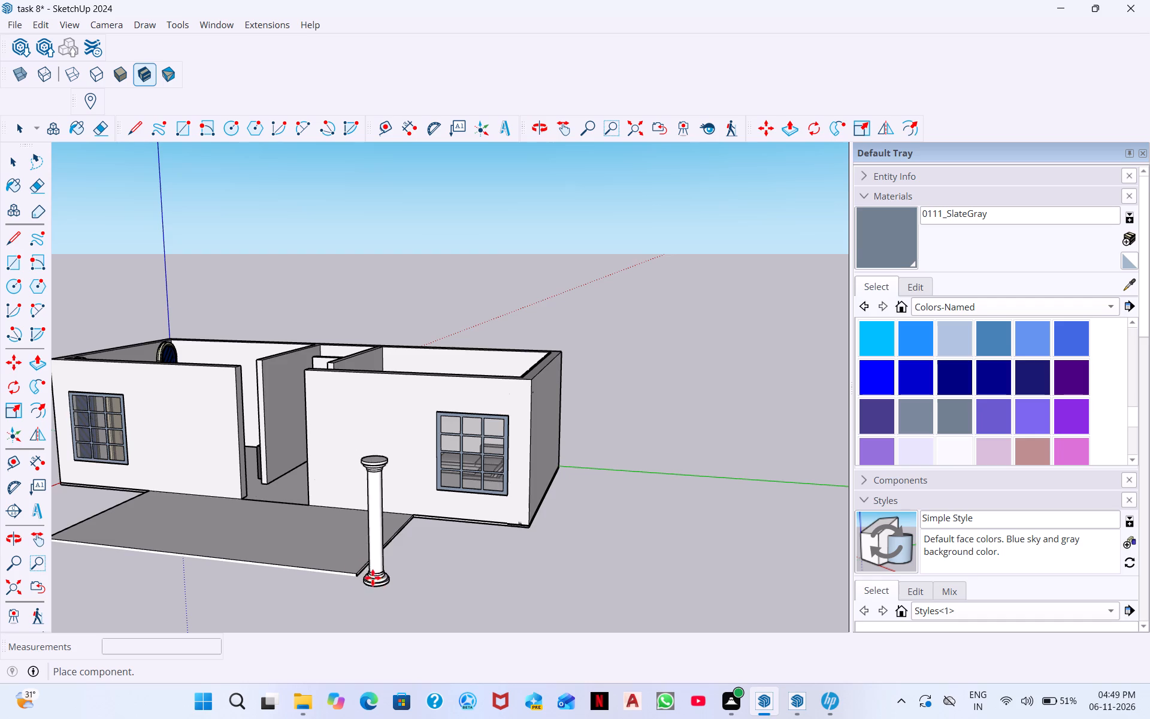
{"action": "scroll", "coordinate": [364, 552], "scroll_direction": "up", "scroll_amount": 7}
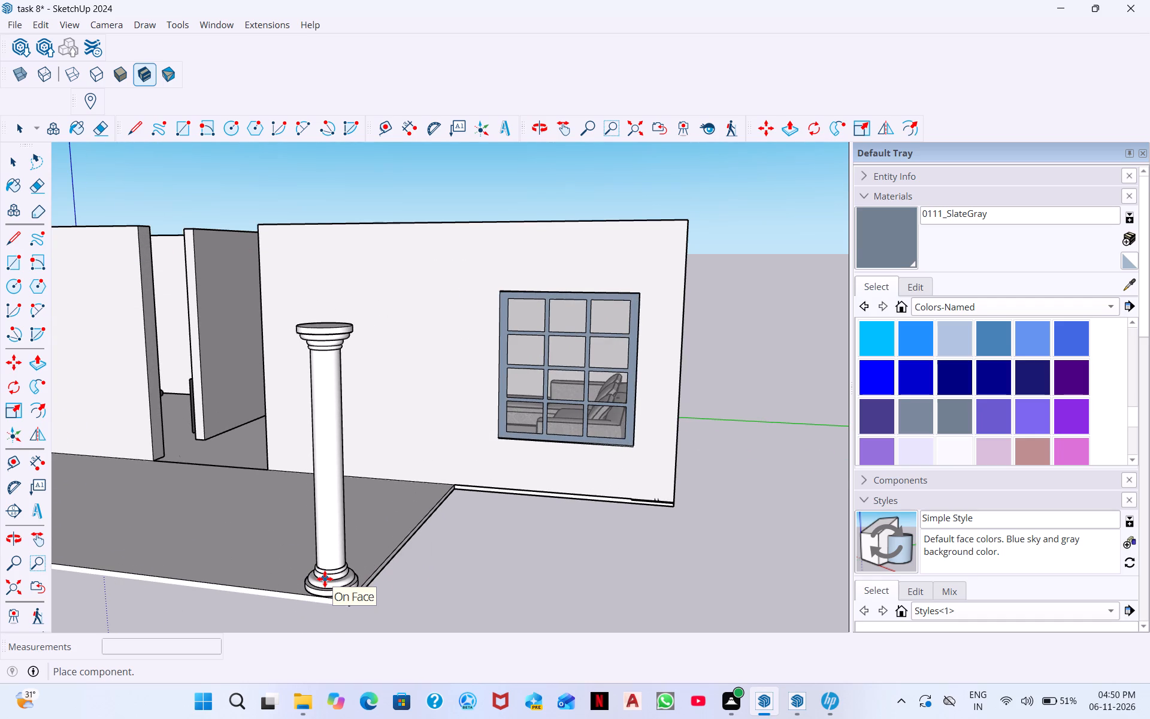
{"action": "left_click", "coordinate": [325, 579]}
Move the pillar by its outer base corner onto the front corner of the entrance slab.
{"action": "scroll", "coordinate": [261, 428], "scroll_direction": "down", "scroll_amount": 5}
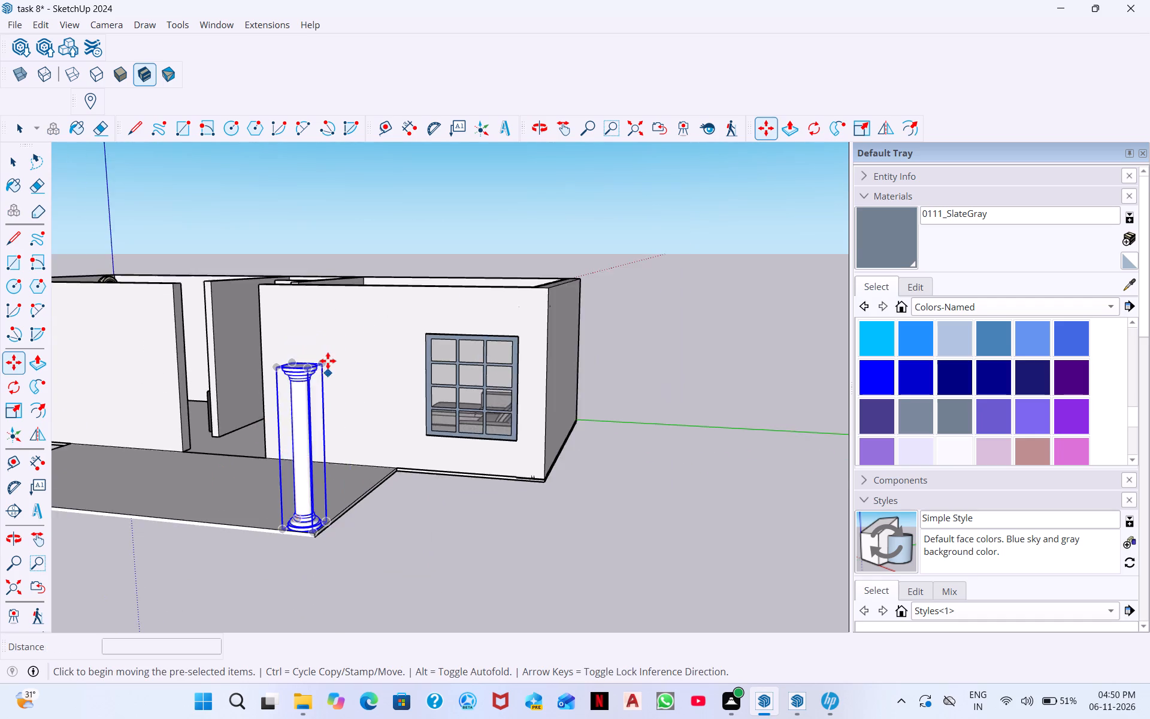
{"action": "scroll", "coordinate": [328, 361], "scroll_direction": "down", "scroll_amount": 5}
{"action": "scroll", "coordinate": [310, 368], "scroll_direction": "up", "scroll_amount": 16}
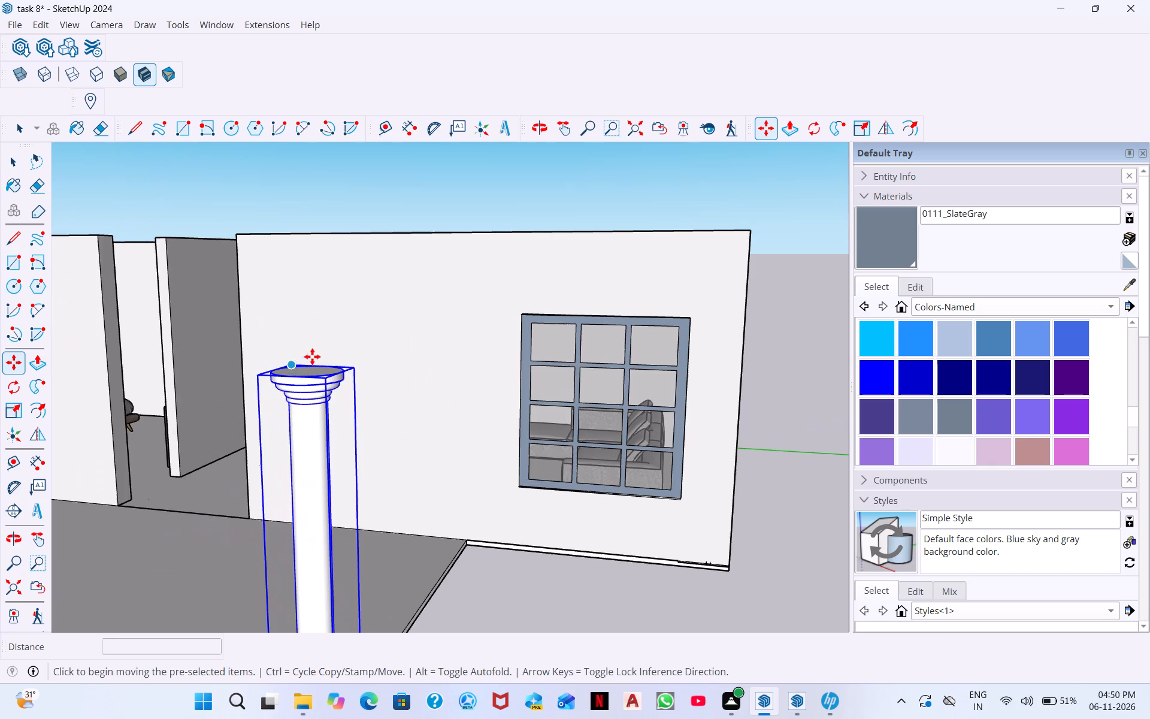
{"action": "left_click", "coordinate": [304, 382]}
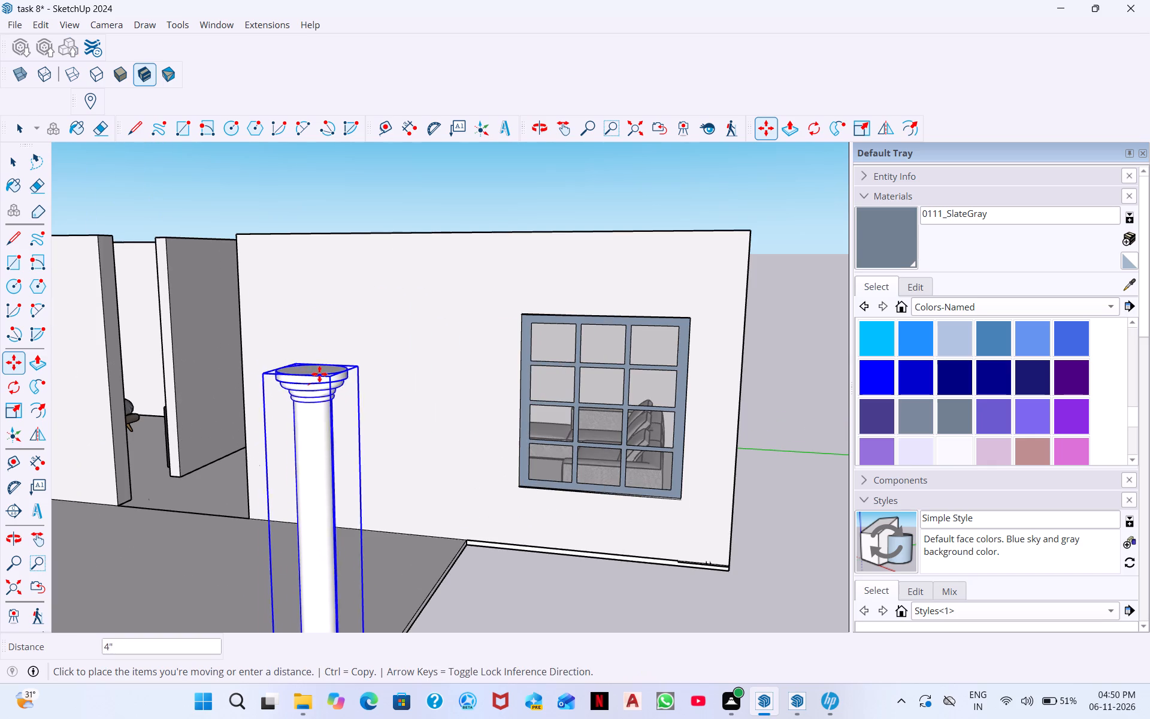
{"action": "key", "text": "Escape"}
{"action": "scroll", "coordinate": [338, 410], "scroll_direction": "down", "scroll_amount": 4}
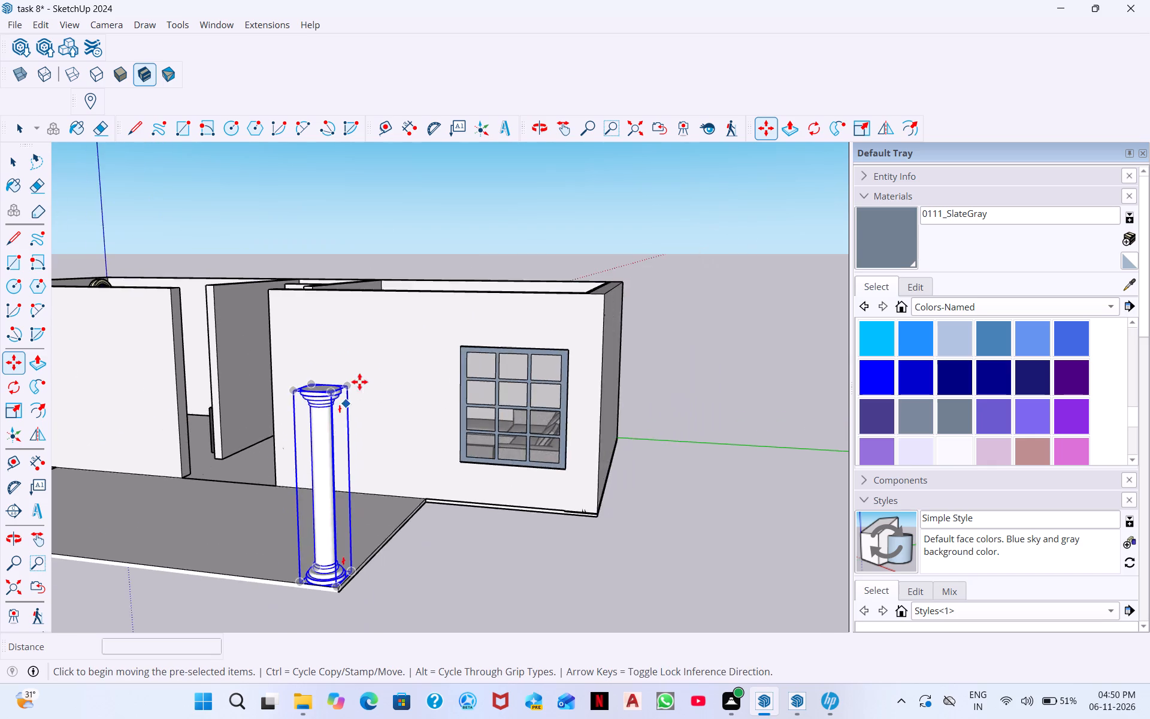
{"action": "scroll", "coordinate": [359, 382], "scroll_direction": "down", "scroll_amount": 4}
{"action": "scroll", "coordinate": [317, 515], "scroll_direction": "up", "scroll_amount": 11}
{"action": "scroll", "coordinate": [421, 612], "scroll_direction": "up", "scroll_amount": 5}
{"action": "scroll", "coordinate": [405, 552], "scroll_direction": "up", "scroll_amount": 11}
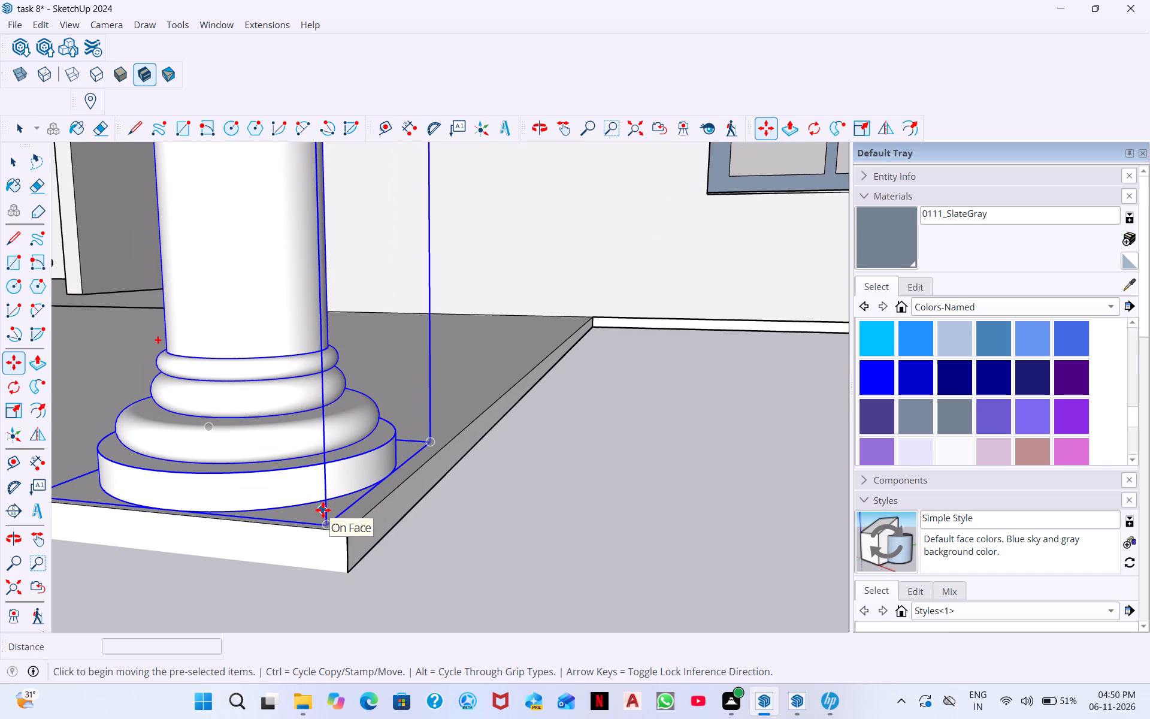
{"action": "left_click", "coordinate": [325, 511]}
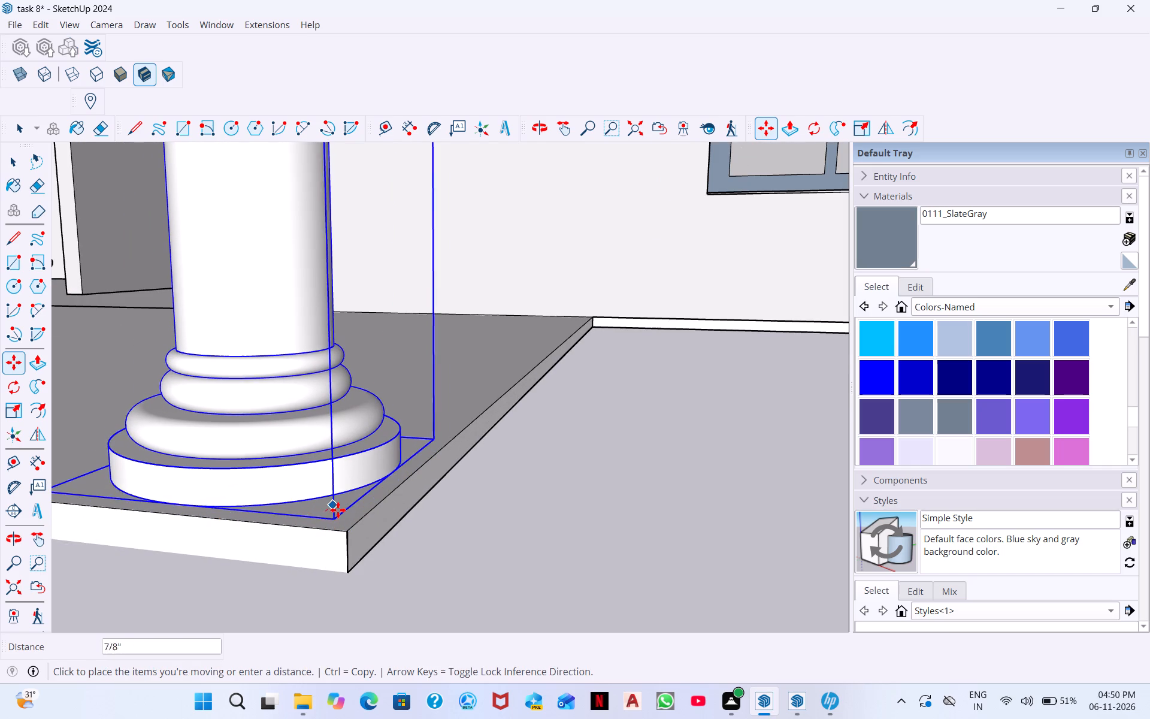
{"action": "key", "text": "Escape"}
{"action": "left_click", "coordinate": [326, 523]}
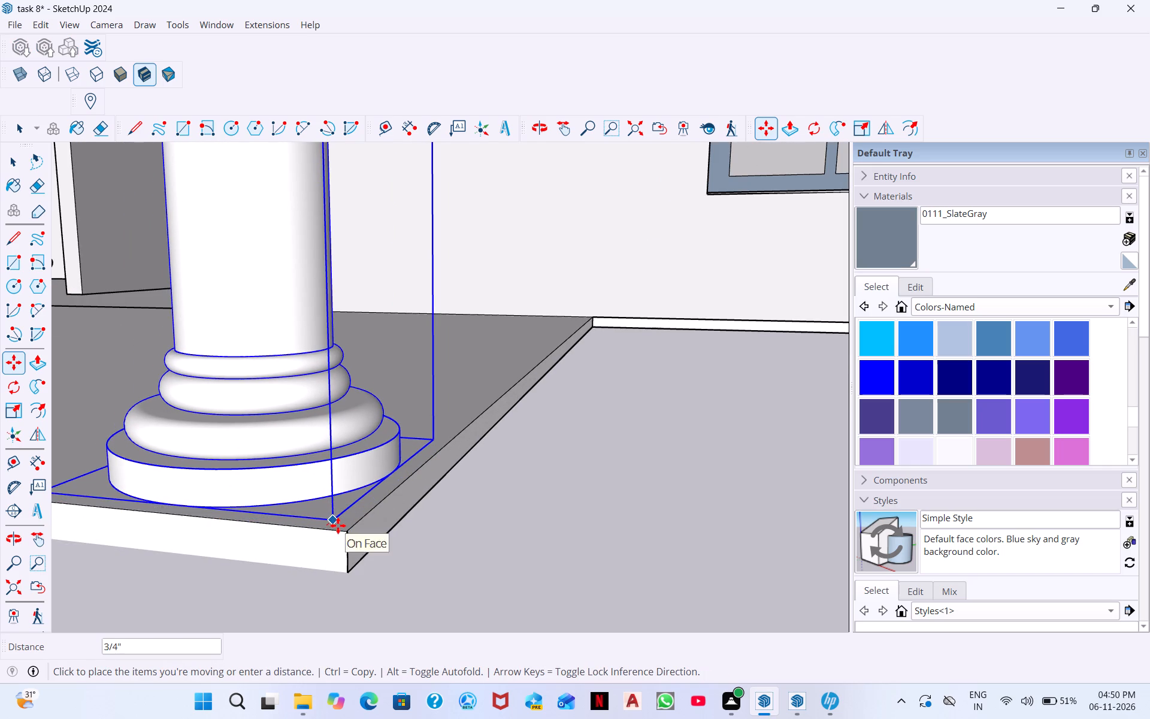
{"action": "left_click", "coordinate": [340, 531]}
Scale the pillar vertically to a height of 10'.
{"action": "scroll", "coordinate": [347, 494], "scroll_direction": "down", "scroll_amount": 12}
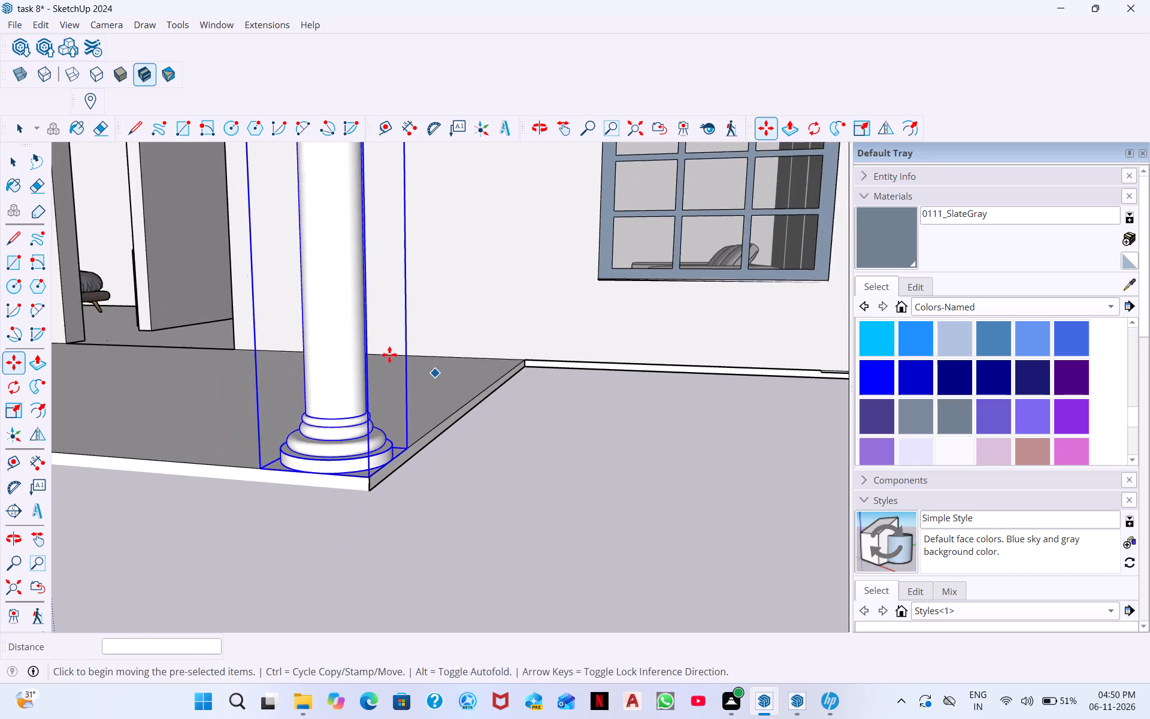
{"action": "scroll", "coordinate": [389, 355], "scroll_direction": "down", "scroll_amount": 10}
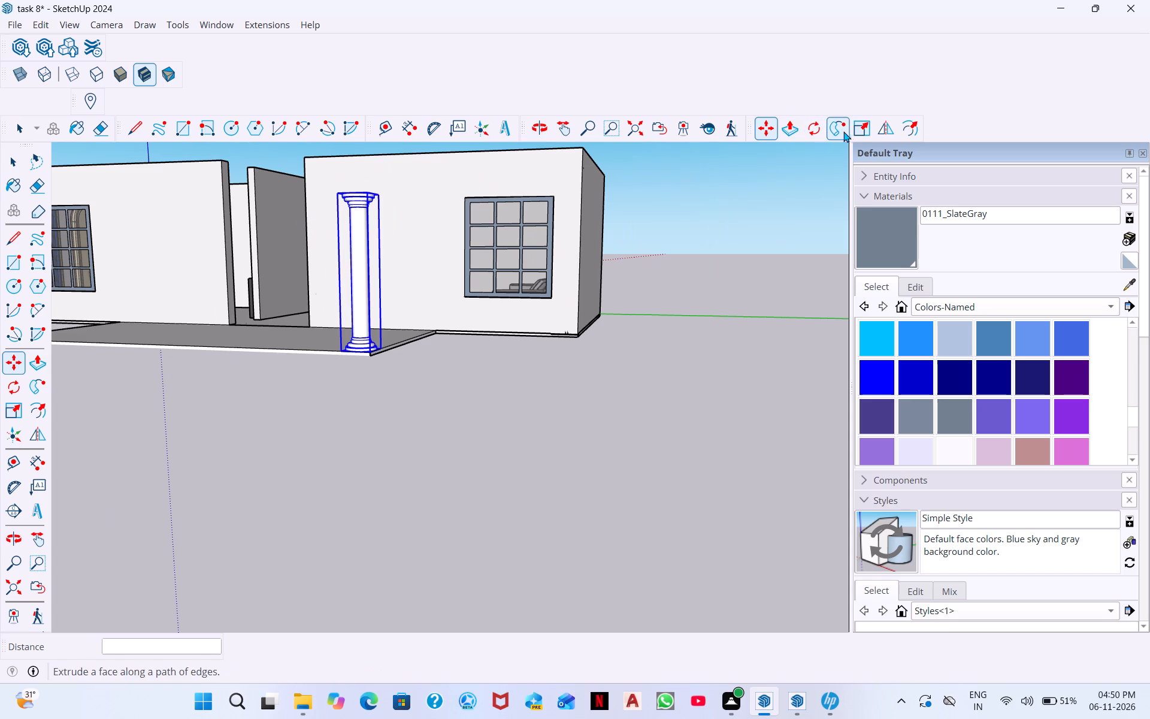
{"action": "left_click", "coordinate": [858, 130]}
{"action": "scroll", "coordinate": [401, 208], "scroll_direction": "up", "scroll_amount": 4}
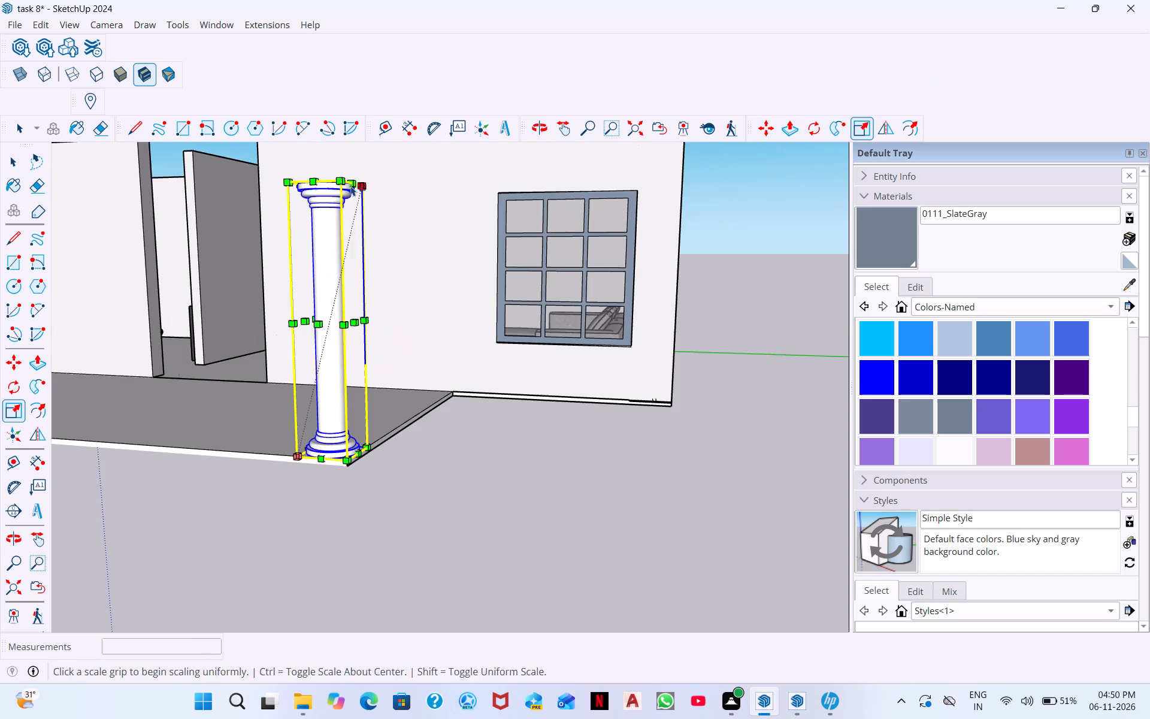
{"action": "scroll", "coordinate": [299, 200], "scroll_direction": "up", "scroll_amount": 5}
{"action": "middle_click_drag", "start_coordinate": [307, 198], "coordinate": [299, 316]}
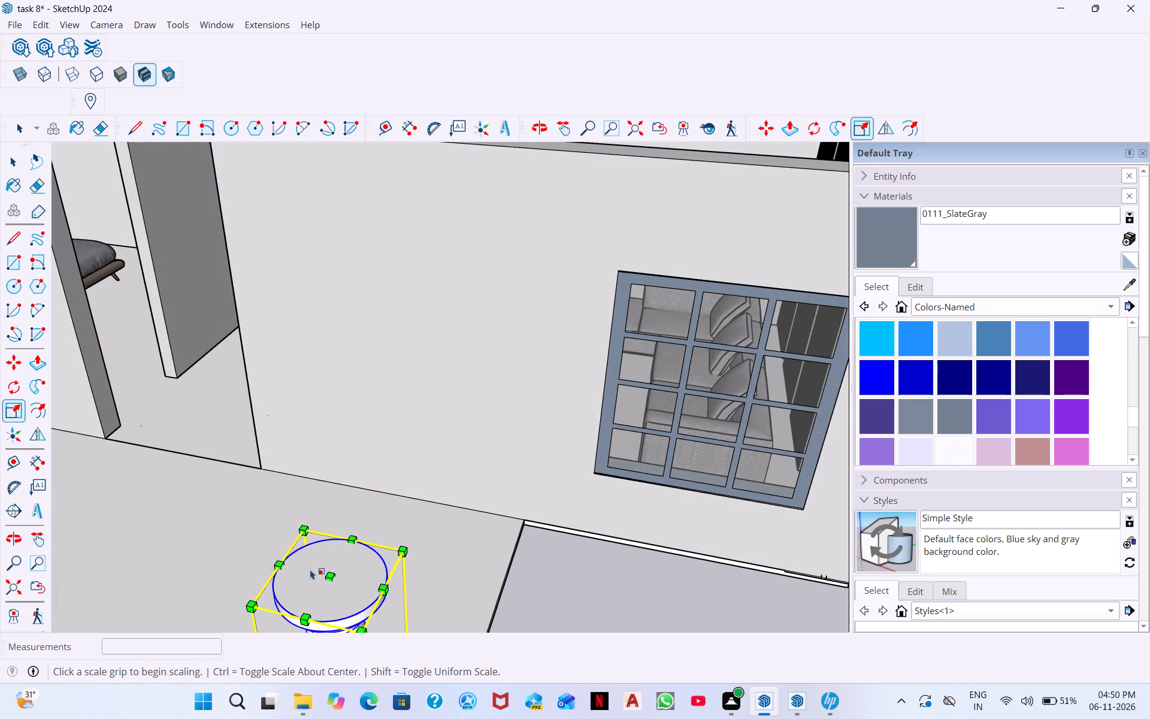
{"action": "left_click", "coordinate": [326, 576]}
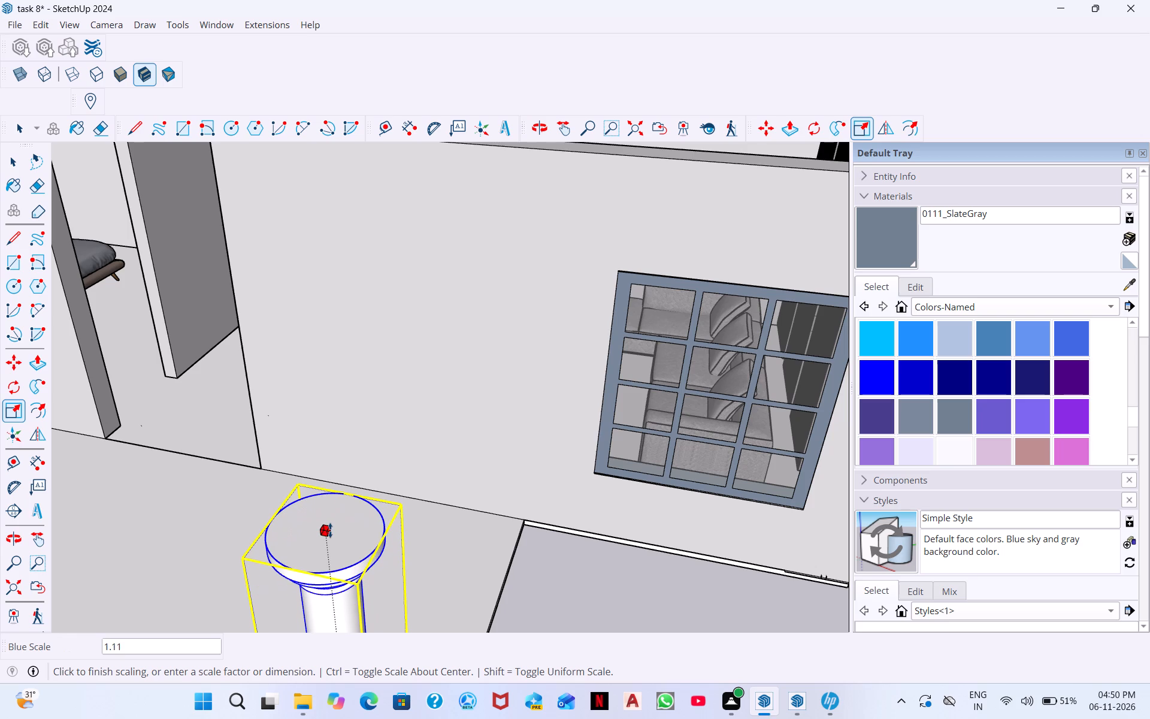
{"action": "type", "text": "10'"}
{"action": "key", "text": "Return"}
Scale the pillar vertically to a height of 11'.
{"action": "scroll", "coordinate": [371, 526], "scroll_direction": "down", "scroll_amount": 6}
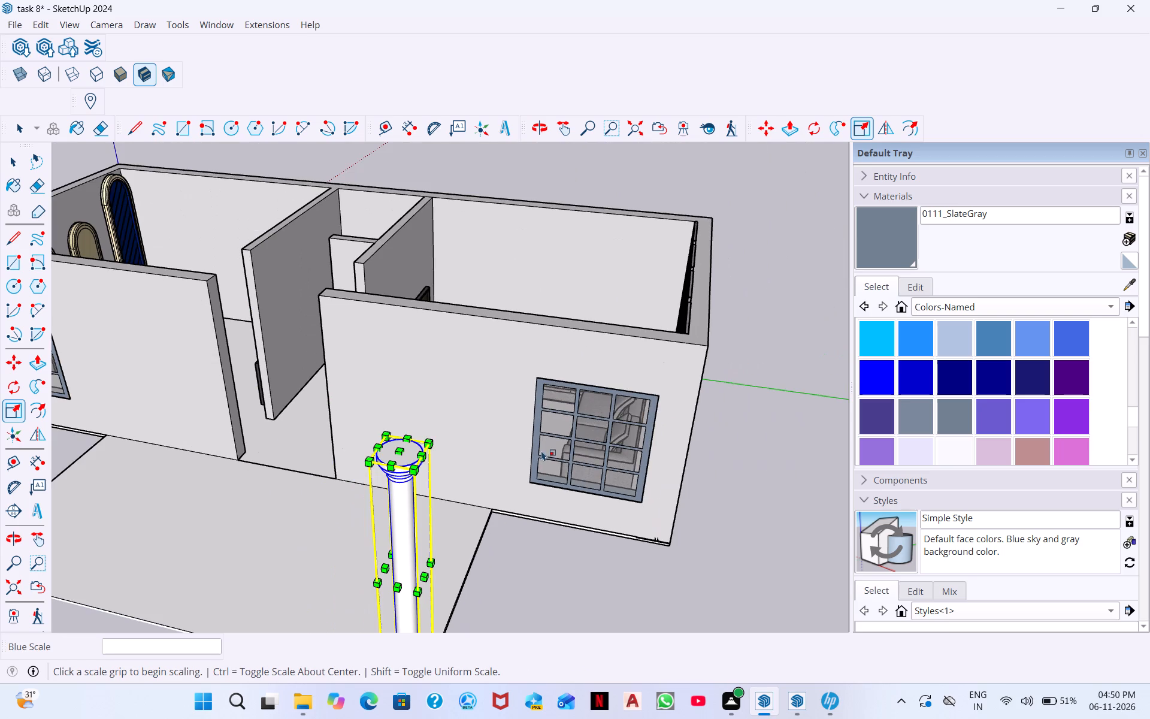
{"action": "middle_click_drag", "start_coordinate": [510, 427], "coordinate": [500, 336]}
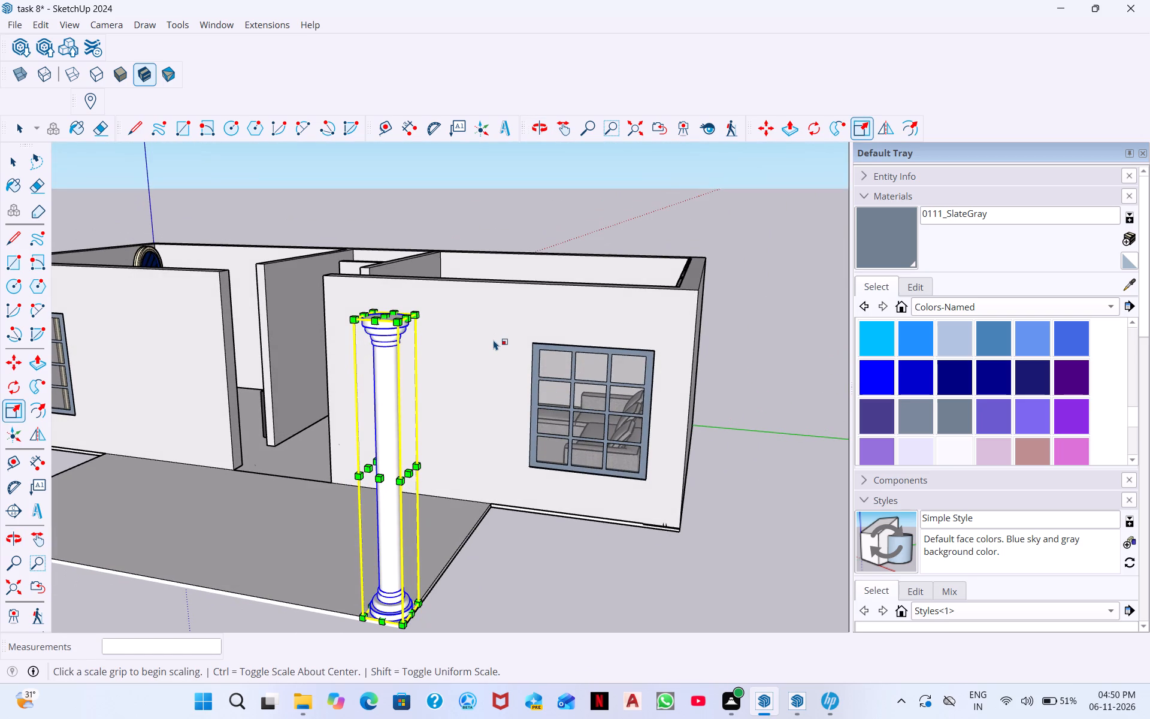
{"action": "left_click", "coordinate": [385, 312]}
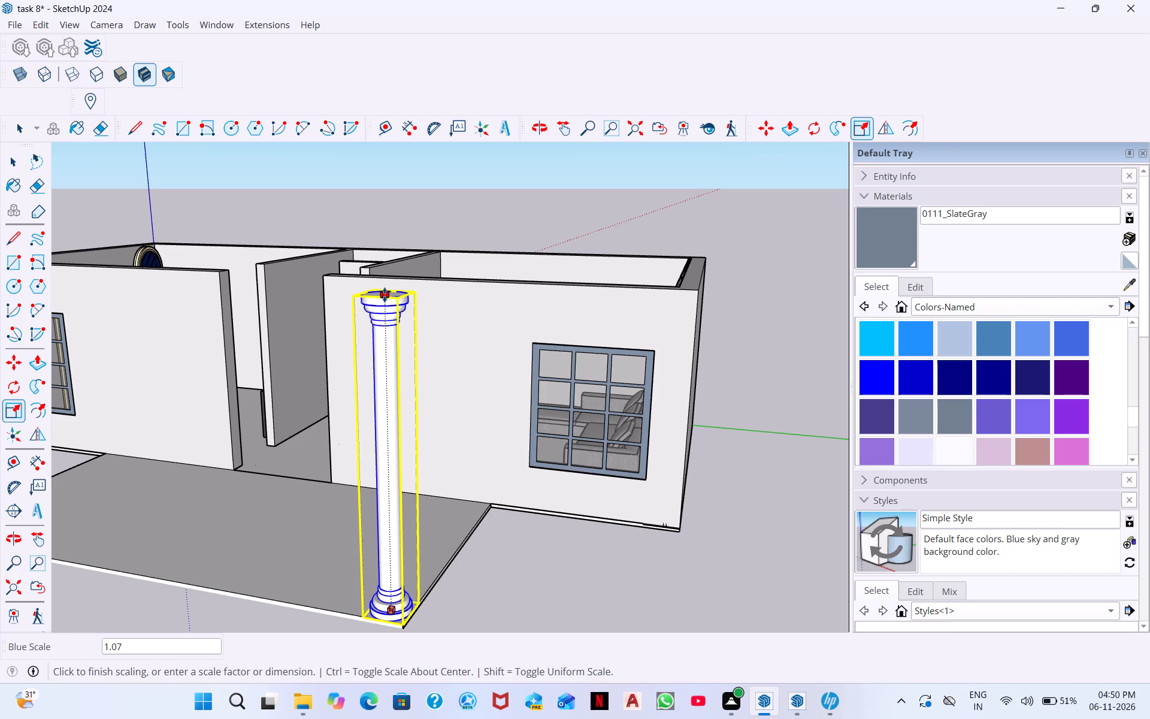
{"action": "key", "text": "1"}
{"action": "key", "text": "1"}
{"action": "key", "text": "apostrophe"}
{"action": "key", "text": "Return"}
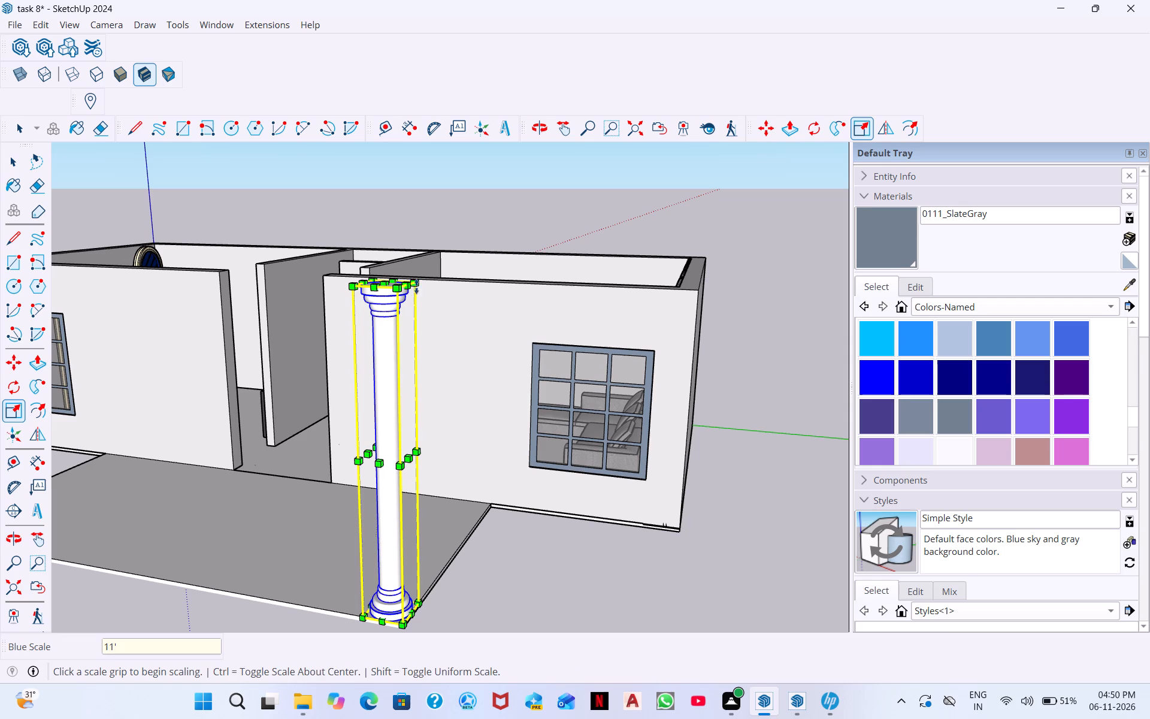
Scale the pillar vertically to a height of 12'.
{"action": "middle_click_drag", "start_coordinate": [441, 297], "coordinate": [198, 309]}
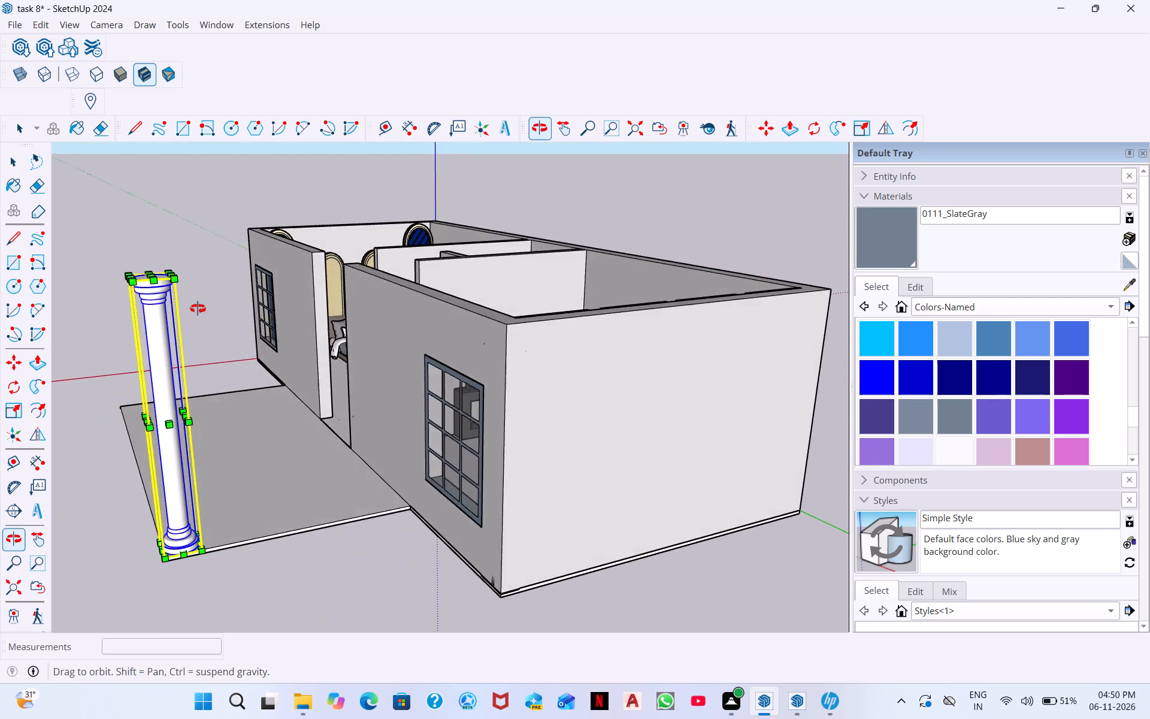
{"action": "middle_click_drag", "start_coordinate": [198, 309], "coordinate": [230, 434]}
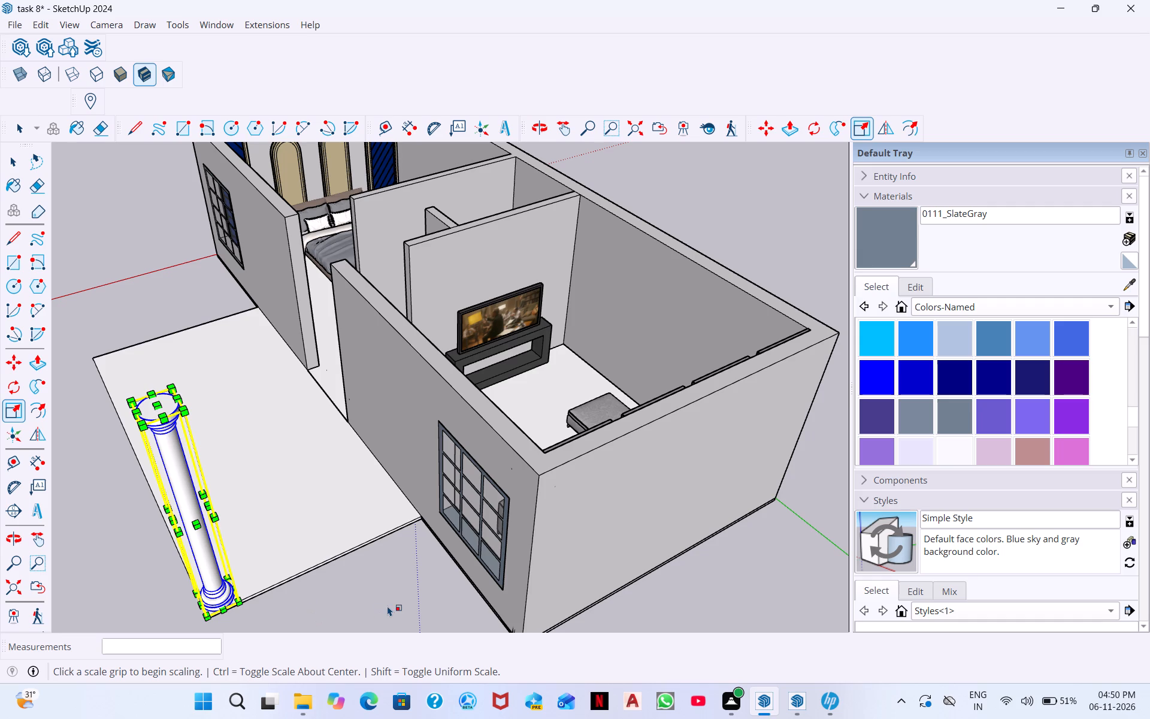
{"action": "left_click", "coordinate": [158, 404]}
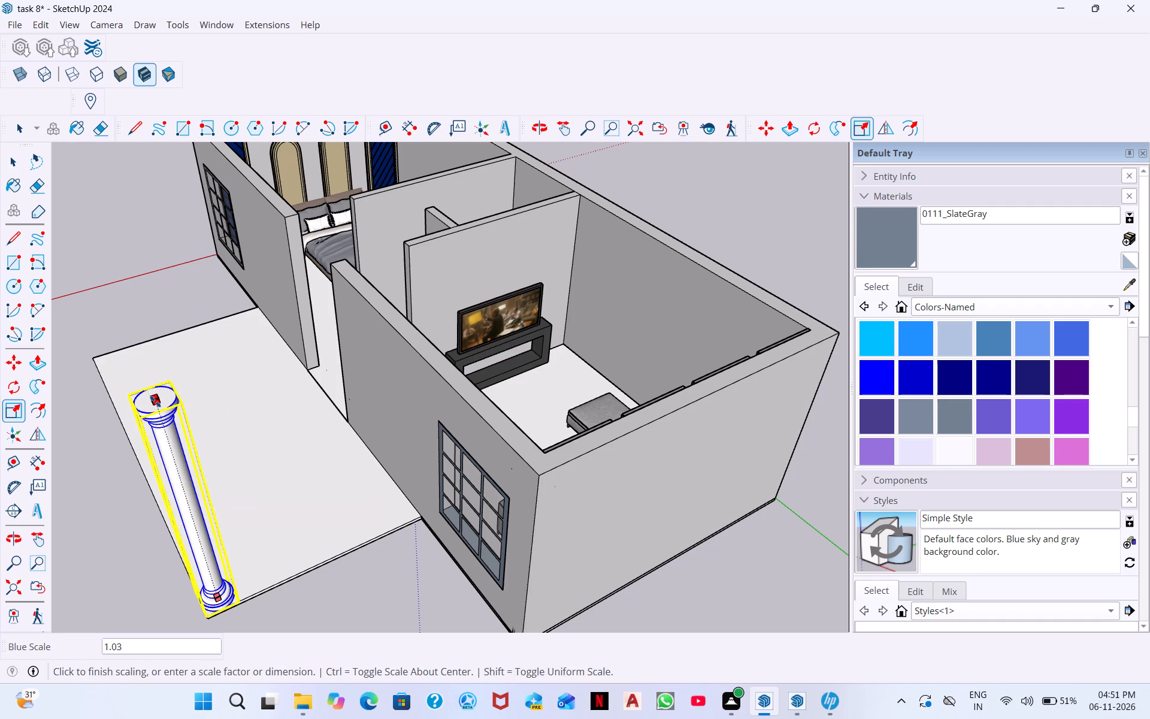
{"action": "type", "text": "11"}
{"action": "key", "text": "BackSpace"}
{"action": "type", "text": "2'"}
{"action": "key", "text": "Return"}
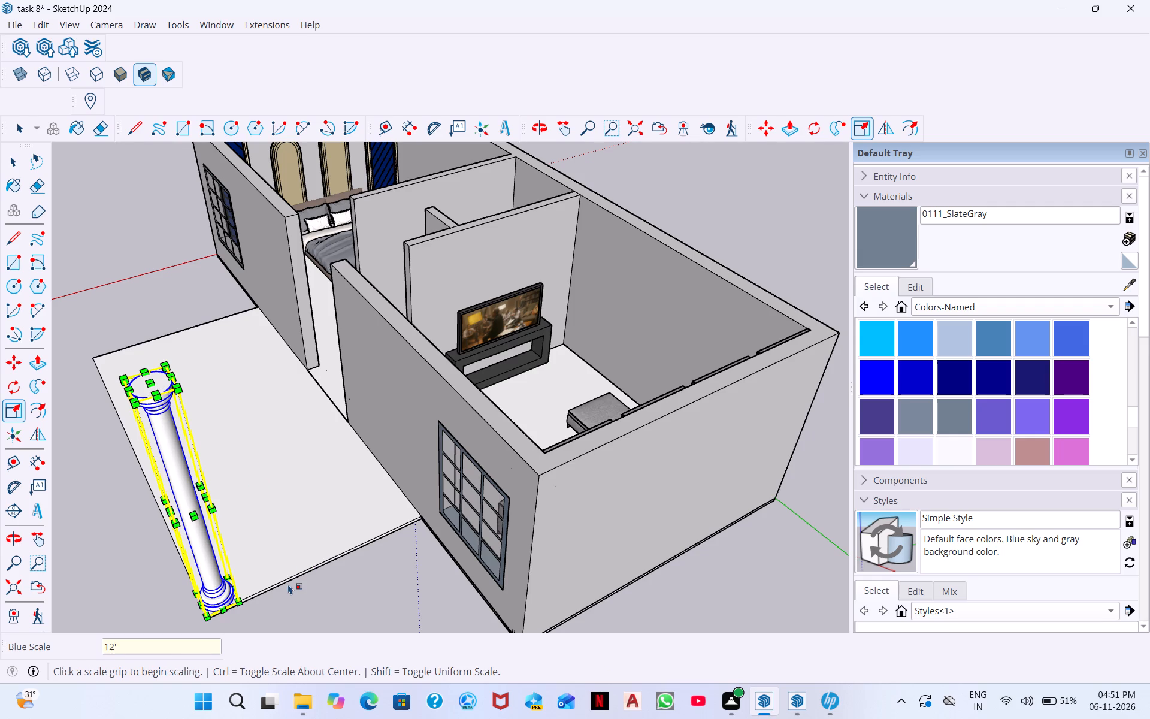
Copy the pillar by its inner front base corner about 20' along the slab's front edge to the opposite front corner.
{"action": "key", "text": "Escape"}
{"action": "scroll", "coordinate": [247, 598], "scroll_direction": "down", "scroll_amount": 1}
{"action": "middle_click_drag", "start_coordinate": [255, 596], "coordinate": [415, 401]}
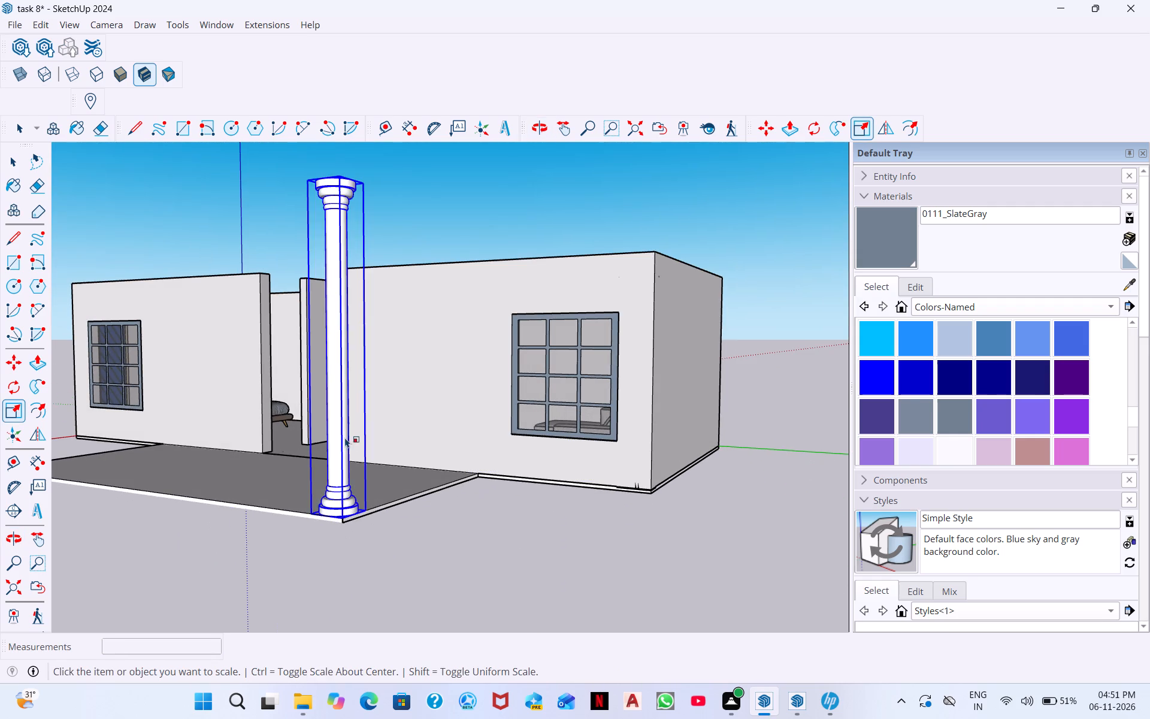
{"action": "middle_click_drag", "start_coordinate": [352, 430], "coordinate": [425, 443]}
{"action": "scroll", "coordinate": [420, 524], "scroll_direction": "up", "scroll_amount": 10}
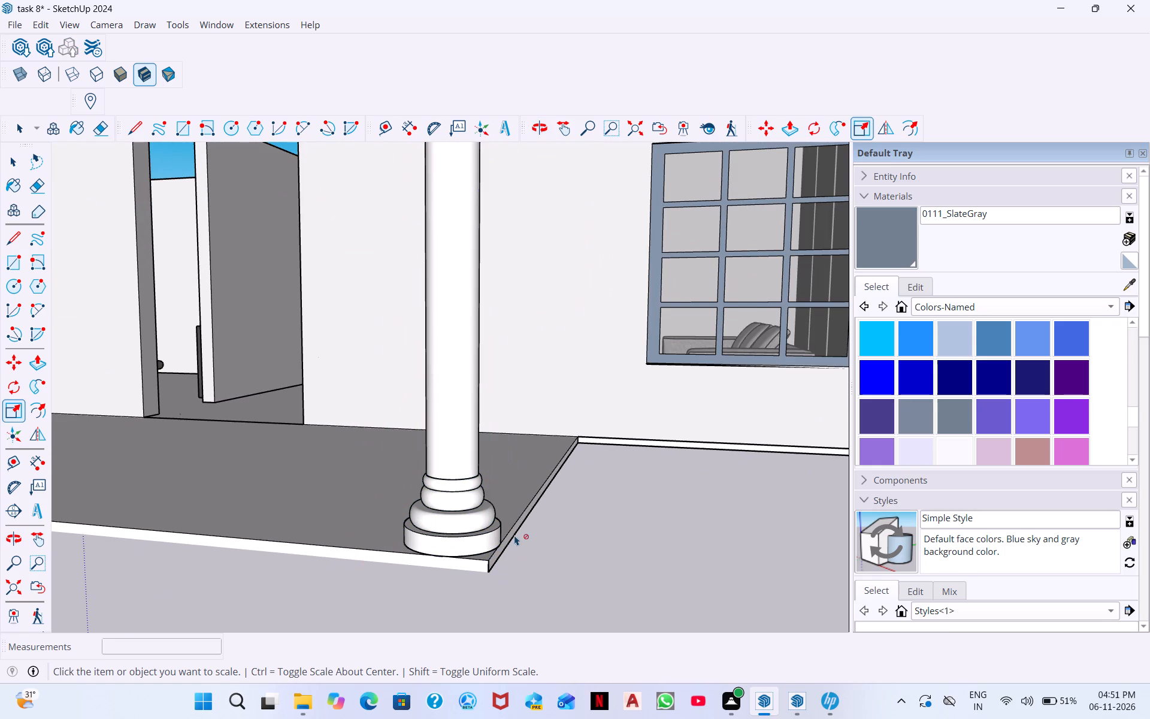
{"action": "middle_click_drag", "start_coordinate": [505, 541], "coordinate": [428, 556]}
{"action": "middle_click_drag", "start_coordinate": [351, 587], "coordinate": [438, 567]}
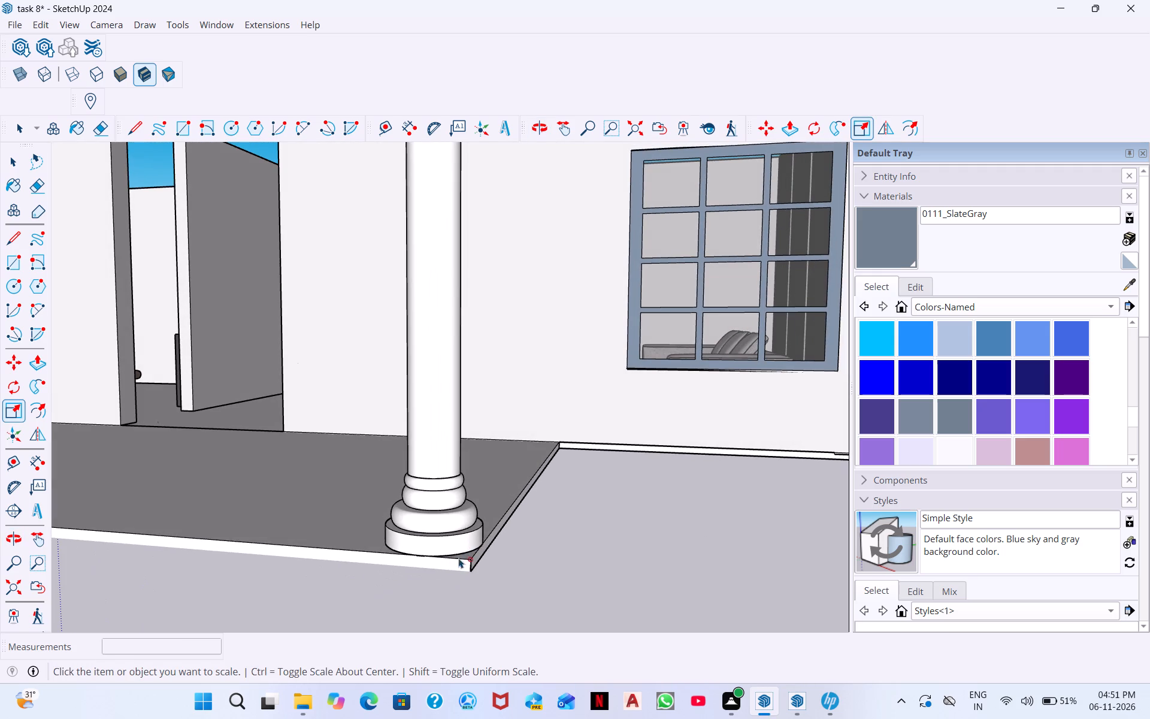
{"action": "left_click", "coordinate": [373, 542]}
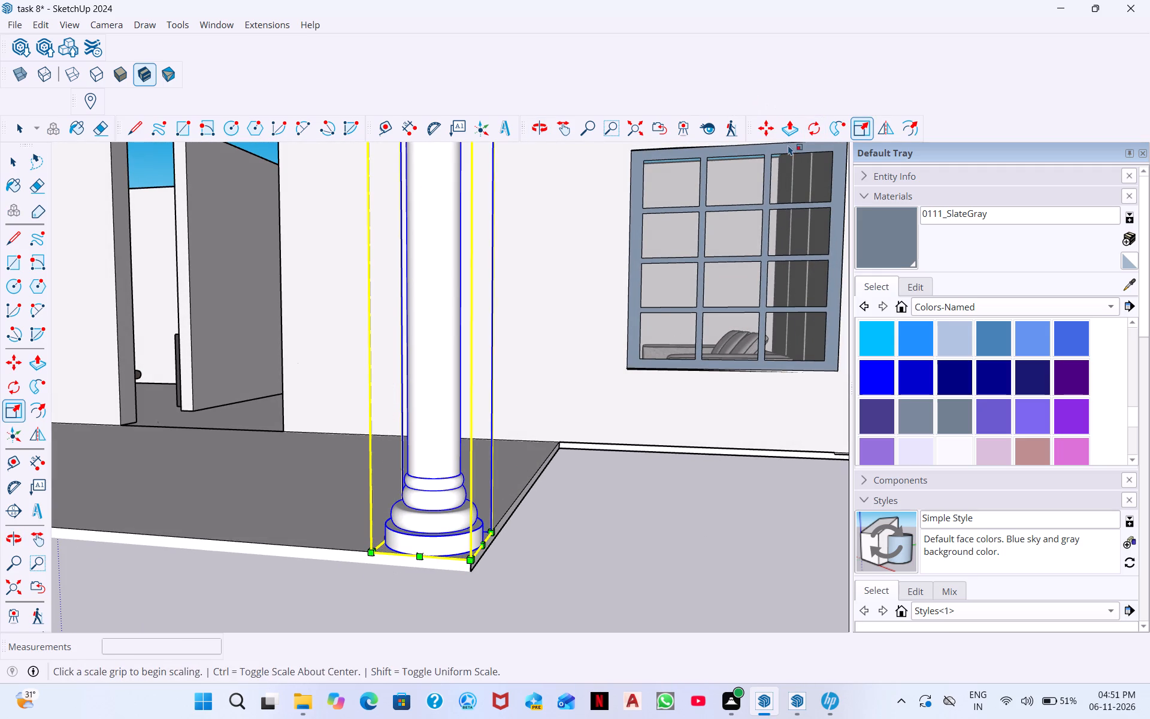
{"action": "key", "text": "Escape"}
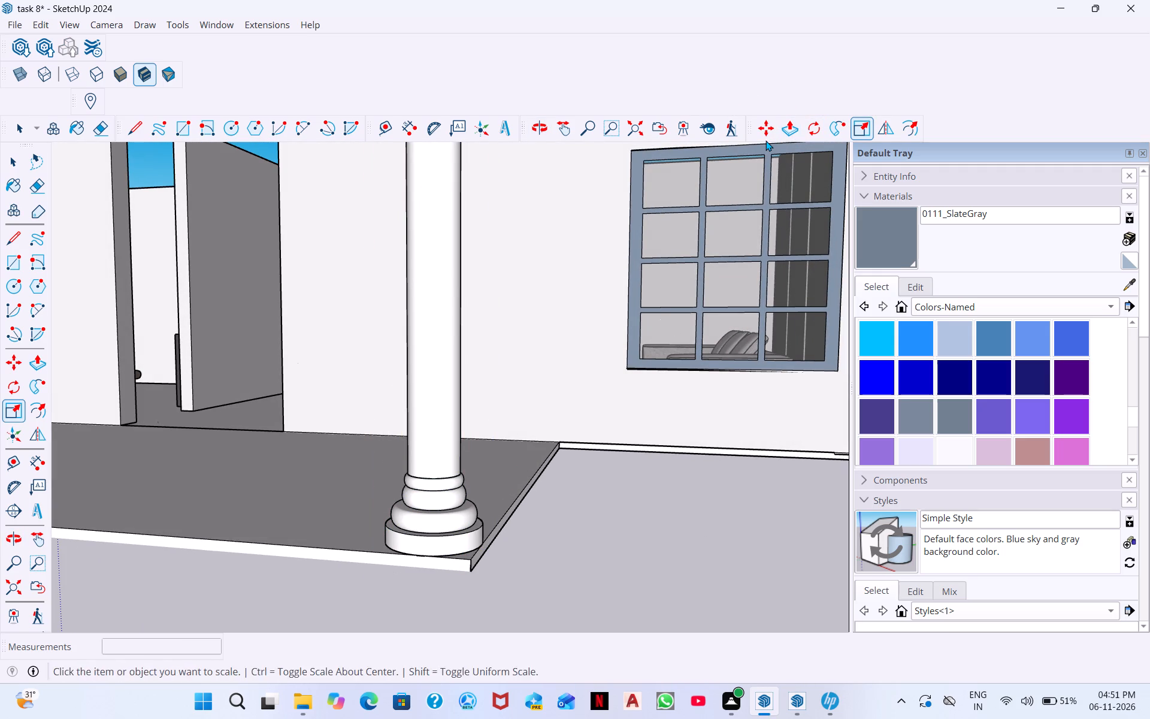
{"action": "left_click", "coordinate": [762, 135]}
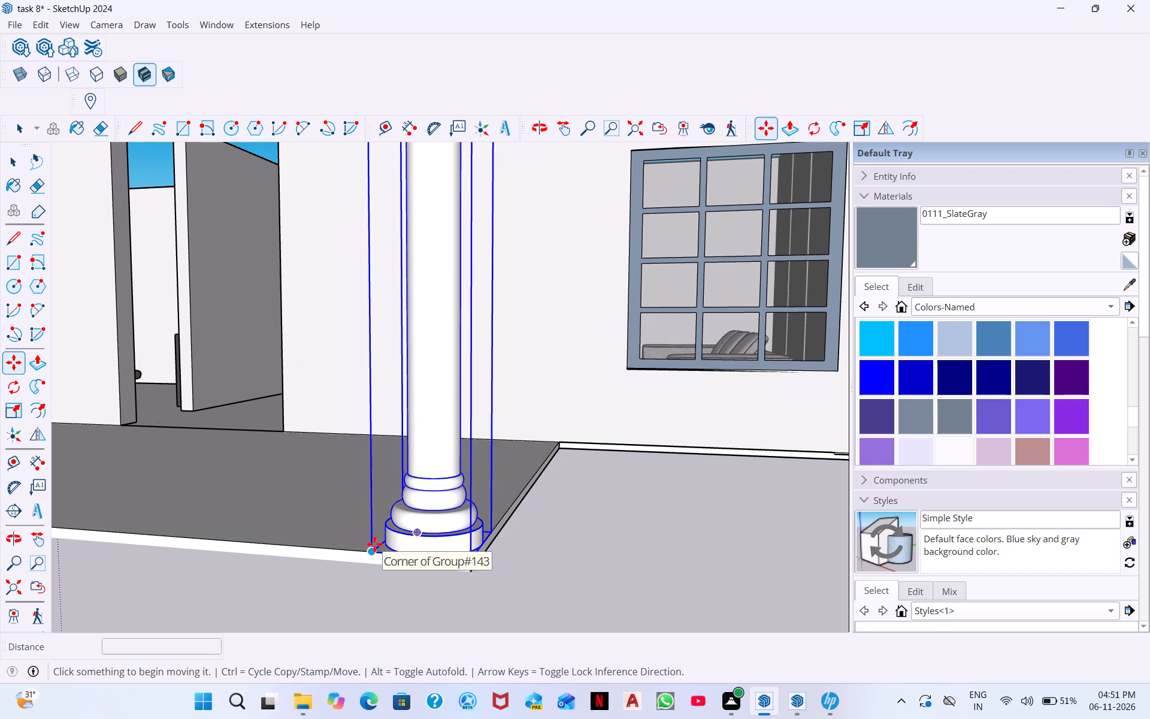
{"action": "left_click", "coordinate": [374, 546]}
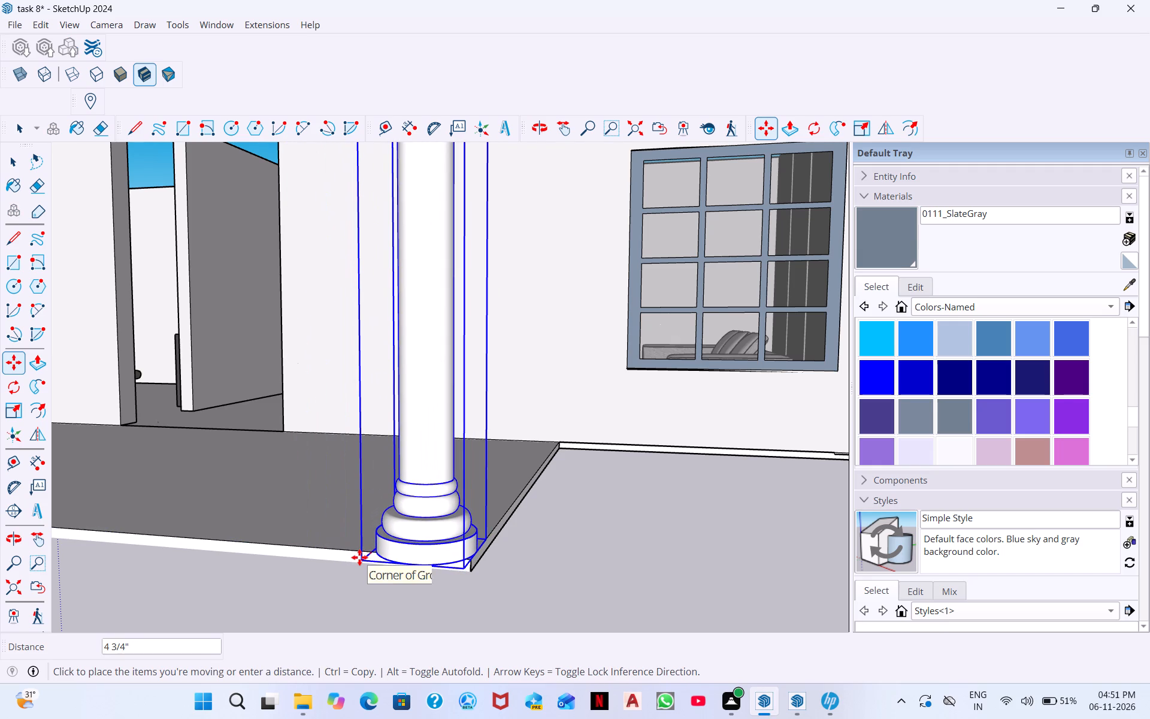
{"action": "scroll", "coordinate": [171, 506], "scroll_direction": "down", "scroll_amount": 11}
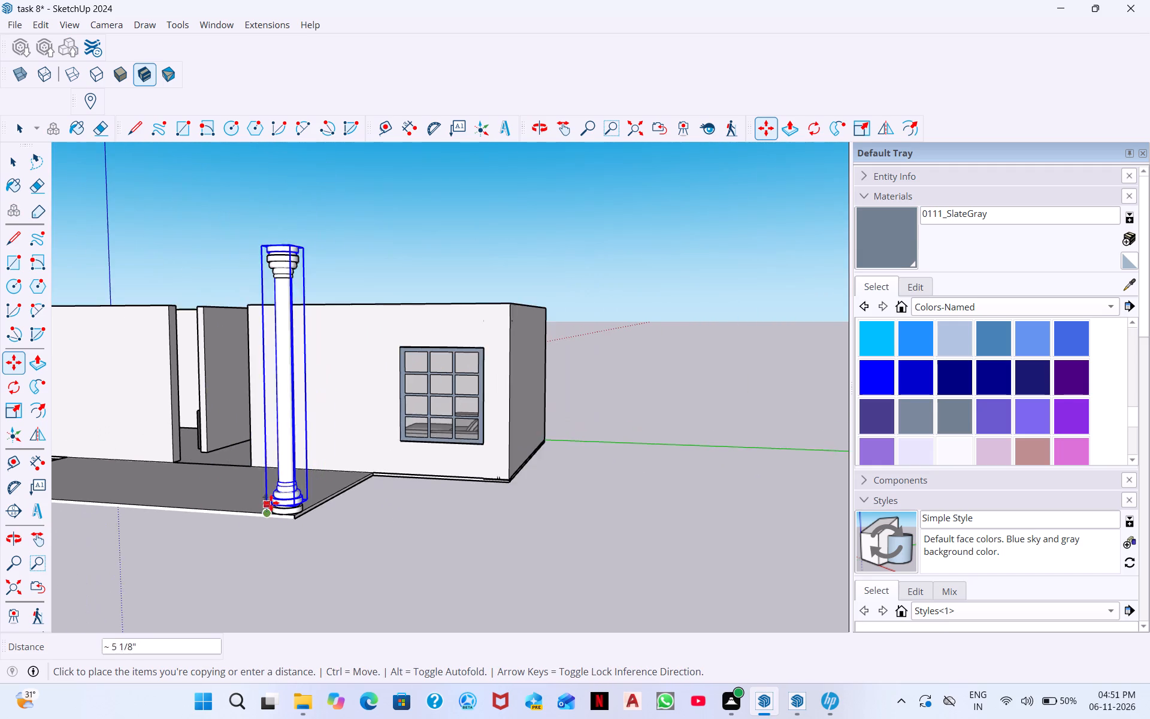
{"action": "scroll", "coordinate": [271, 503], "scroll_direction": "down", "scroll_amount": 2}
{"action": "middle_click", "coordinate": [92, 502]}
{"action": "scroll", "coordinate": [91, 502], "scroll_direction": "down", "scroll_amount": 5}
{"action": "middle_click_drag", "start_coordinate": [53, 487], "coordinate": [178, 519]}
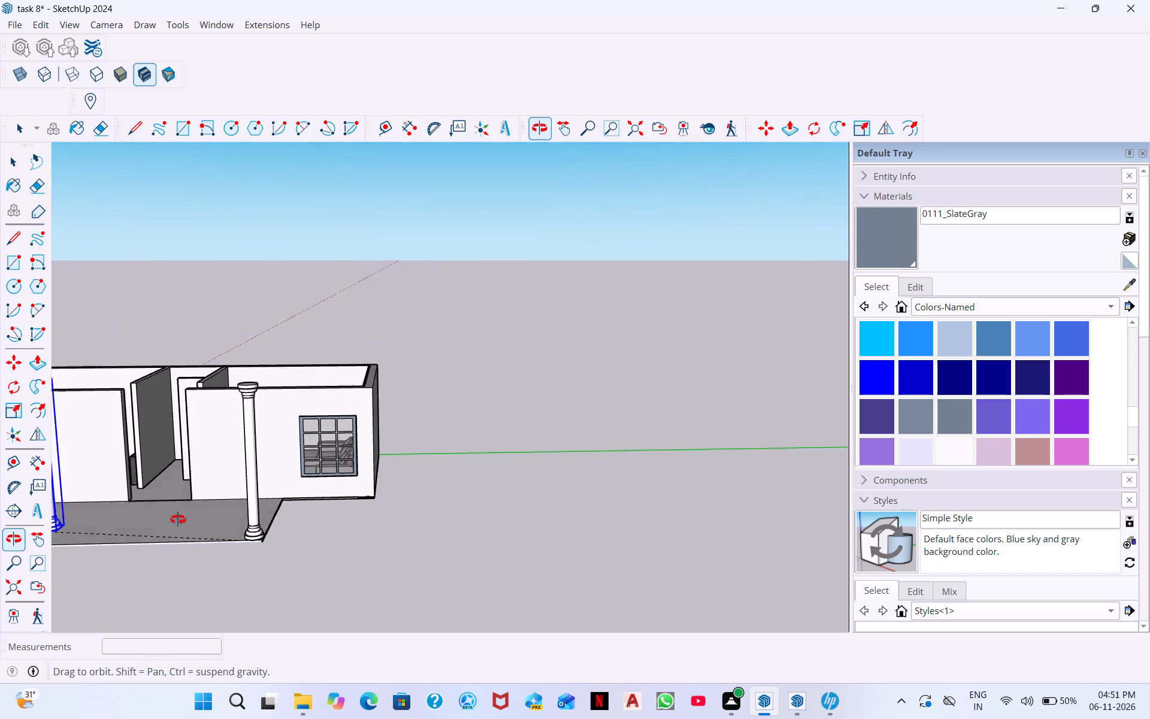
{"action": "middle_click_drag", "start_coordinate": [178, 519], "coordinate": [150, 566]}
{"action": "scroll", "coordinate": [107, 572], "scroll_direction": "down", "scroll_amount": 3}
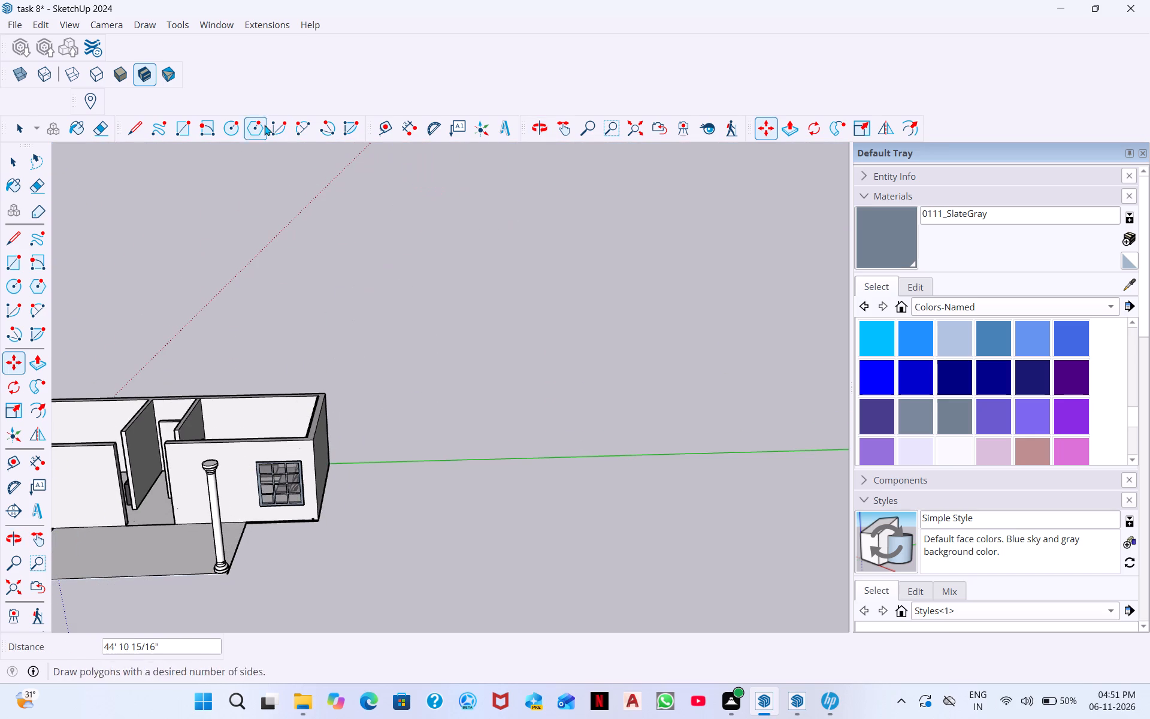
{"action": "left_click", "coordinate": [633, 128]}
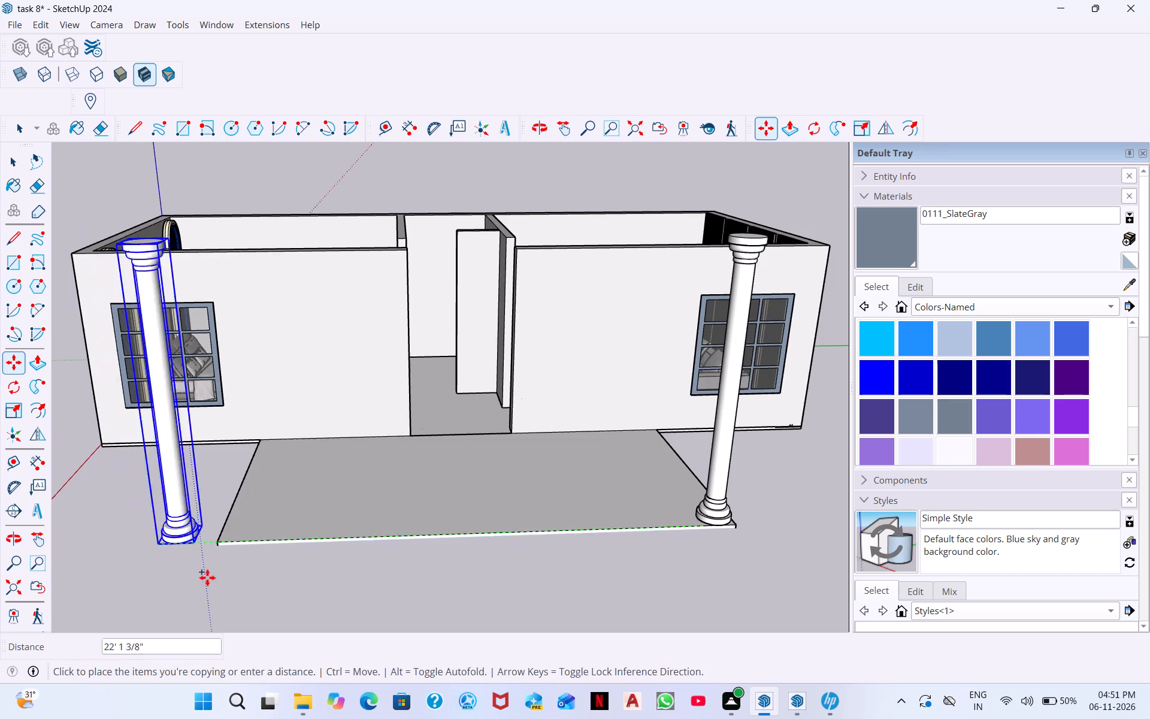
{"action": "scroll", "coordinate": [221, 542], "scroll_direction": "up", "scroll_amount": 8}
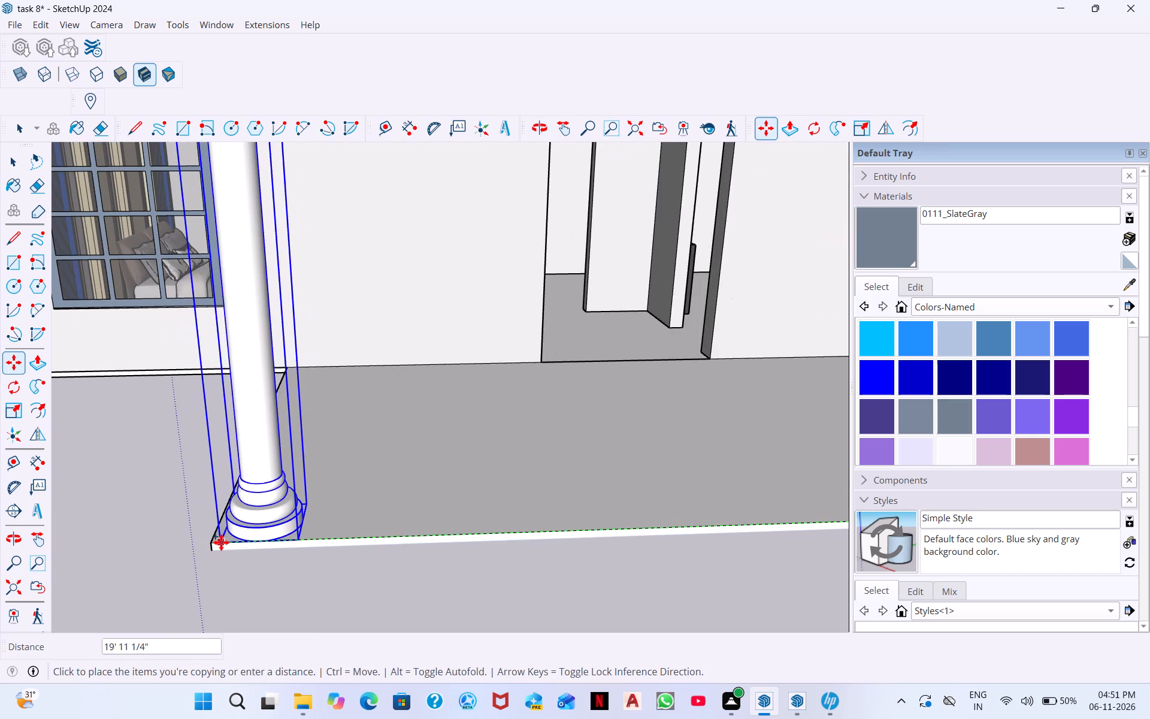
{"action": "left_click", "coordinate": [216, 542]}
Draw a vertical line upward from the midpoint of the entrance slab's front edge, between the two pillars.
{"action": "scroll", "coordinate": [346, 502], "scroll_direction": "down", "scroll_amount": 3}
{"action": "middle_click_drag", "start_coordinate": [254, 514], "coordinate": [392, 566]}
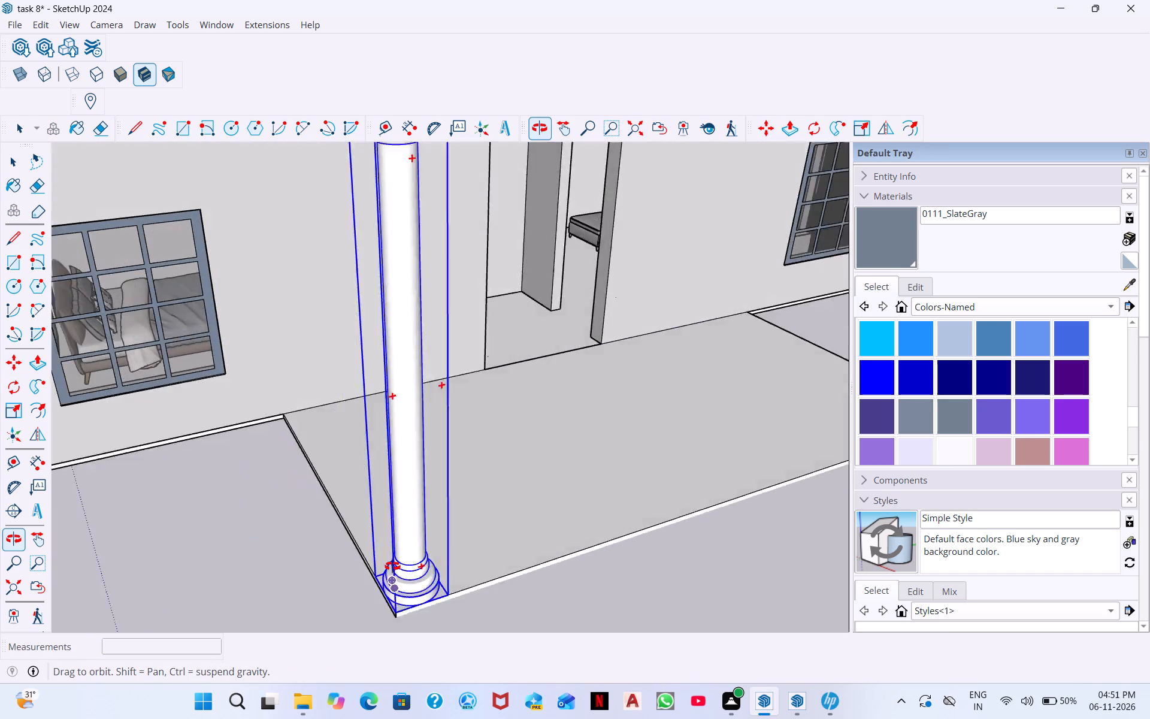
{"action": "middle_click_drag", "start_coordinate": [392, 566], "coordinate": [426, 549]}
{"action": "middle_click_drag", "start_coordinate": [515, 585], "coordinate": [358, 494]}
{"action": "scroll", "coordinate": [411, 469], "scroll_direction": "down", "scroll_amount": 5}
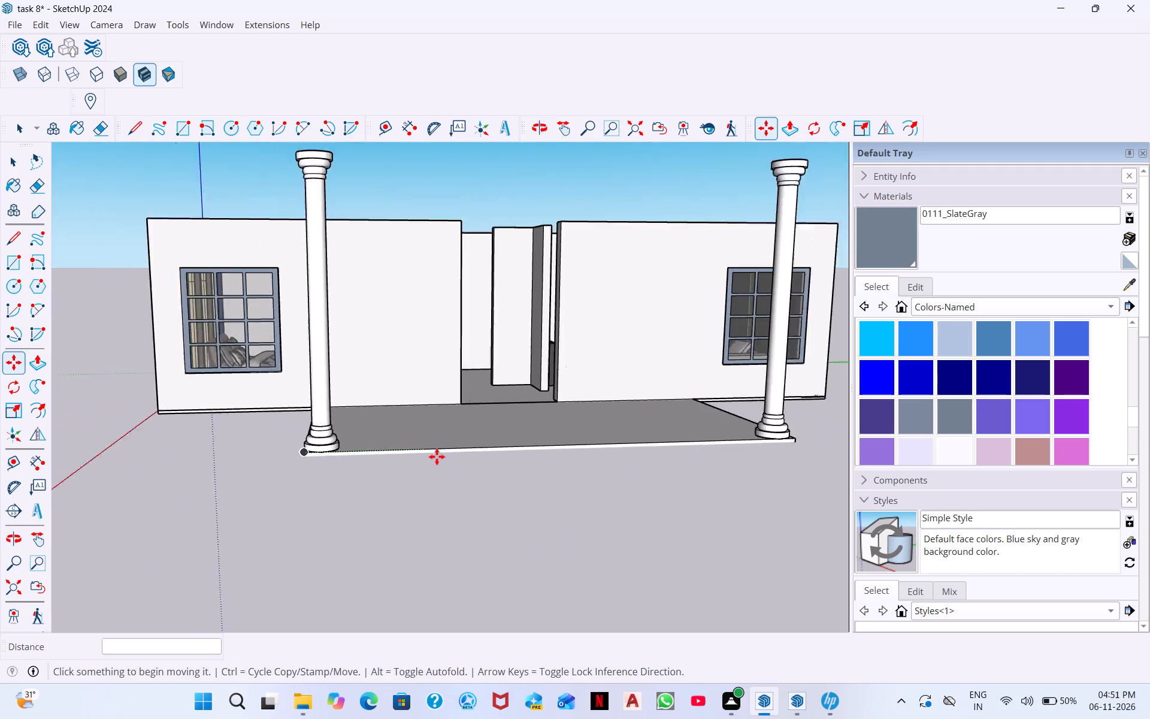
{"action": "scroll", "coordinate": [437, 457], "scroll_direction": "down", "scroll_amount": 4}
{"action": "middle_click_drag", "start_coordinate": [550, 475], "coordinate": [467, 559]}
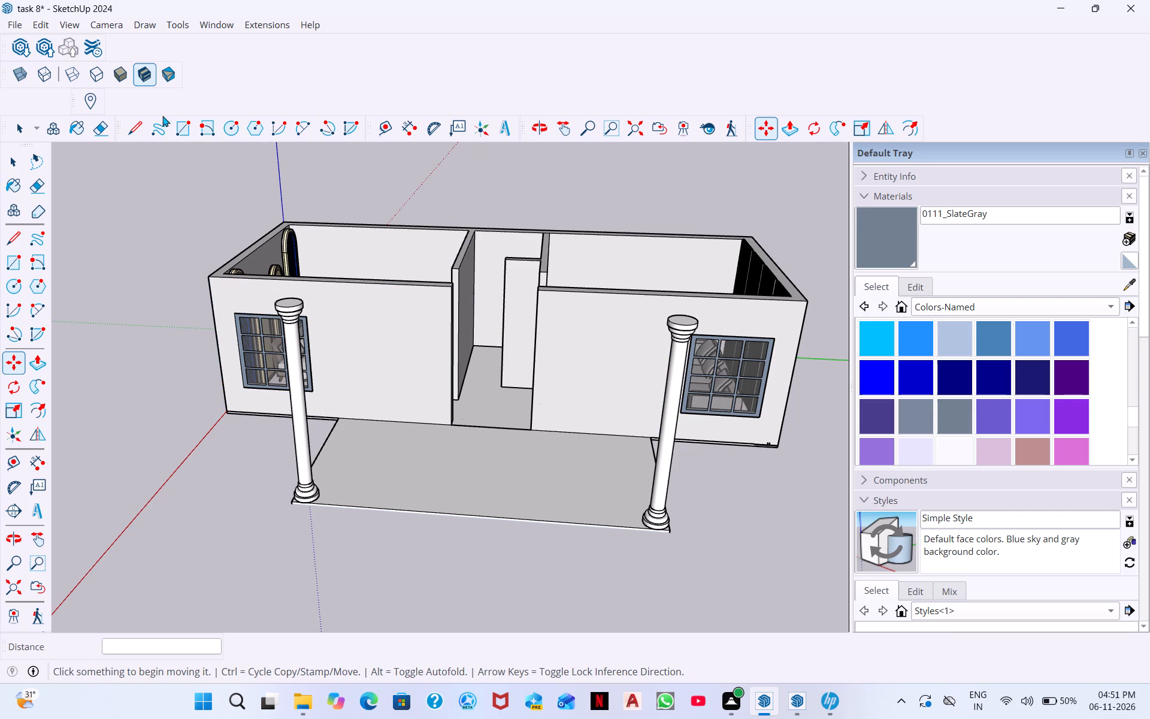
{"action": "left_click", "coordinate": [138, 122]}
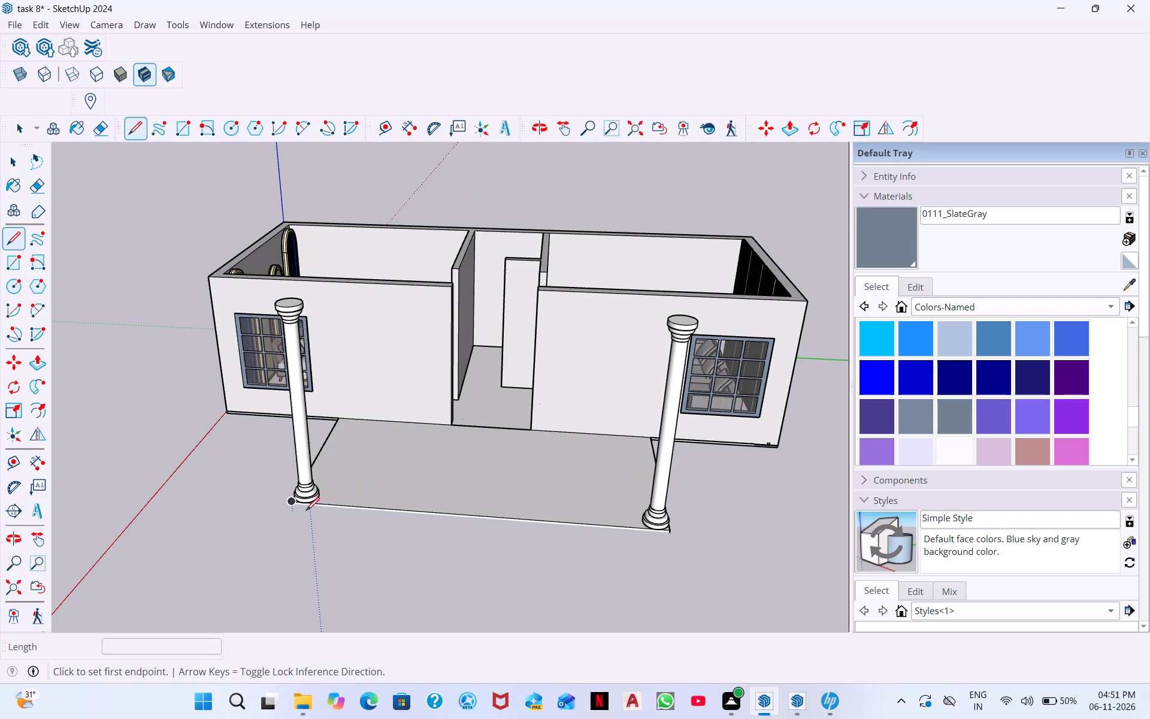
{"action": "left_click", "coordinate": [476, 517]}
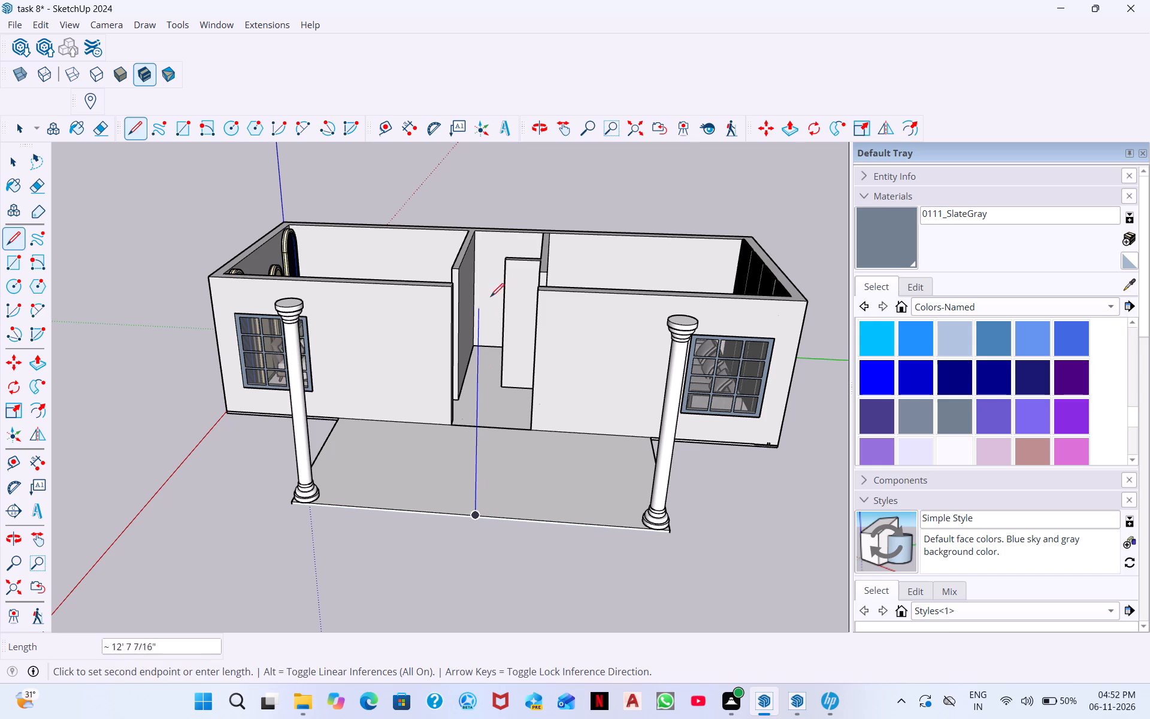
{"action": "scroll", "coordinate": [491, 219], "scroll_direction": "down", "scroll_amount": 1}
{"action": "middle_click_drag", "start_coordinate": [506, 245], "coordinate": [530, 360]}
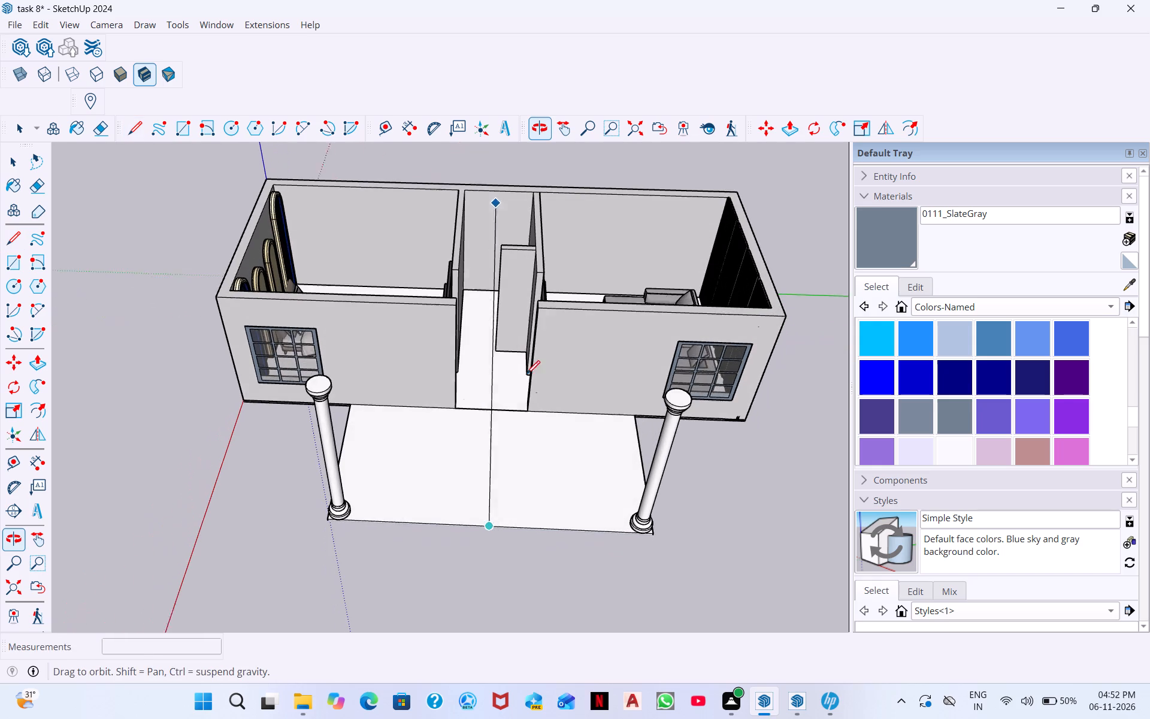
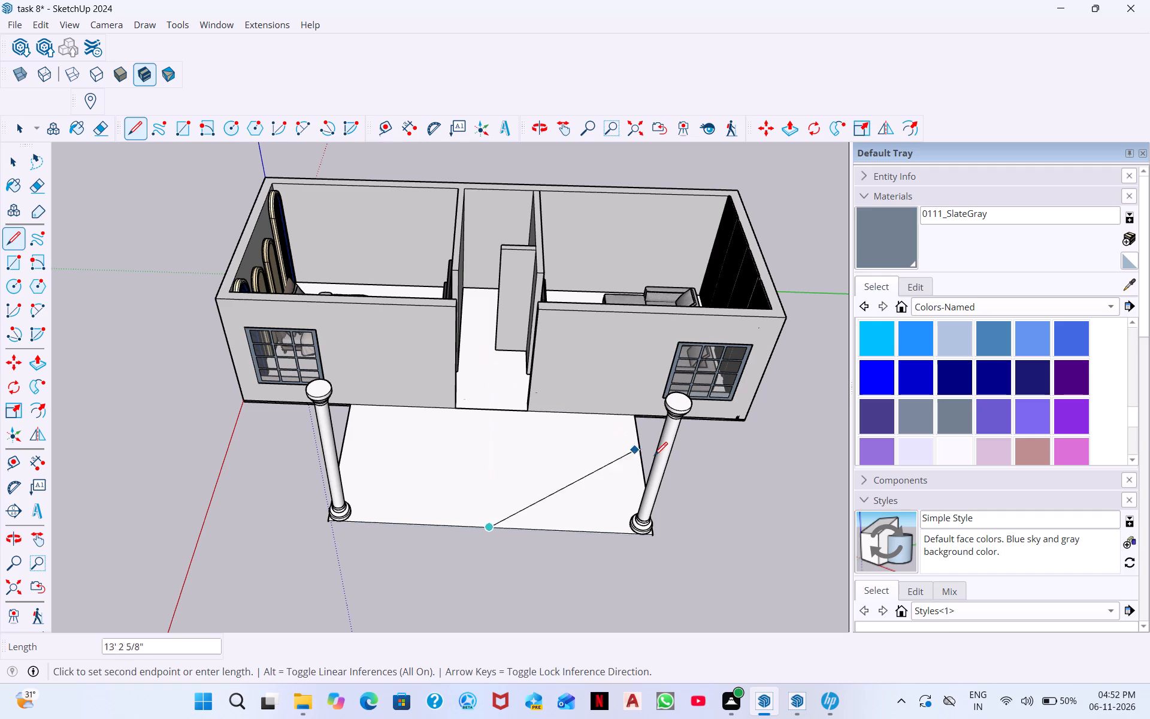
Set the length of the vertical line rising from the midpoint of the slab's front edge to 13'.
{"action": "middle_click_drag", "start_coordinate": [463, 412], "coordinate": [882, 311]}
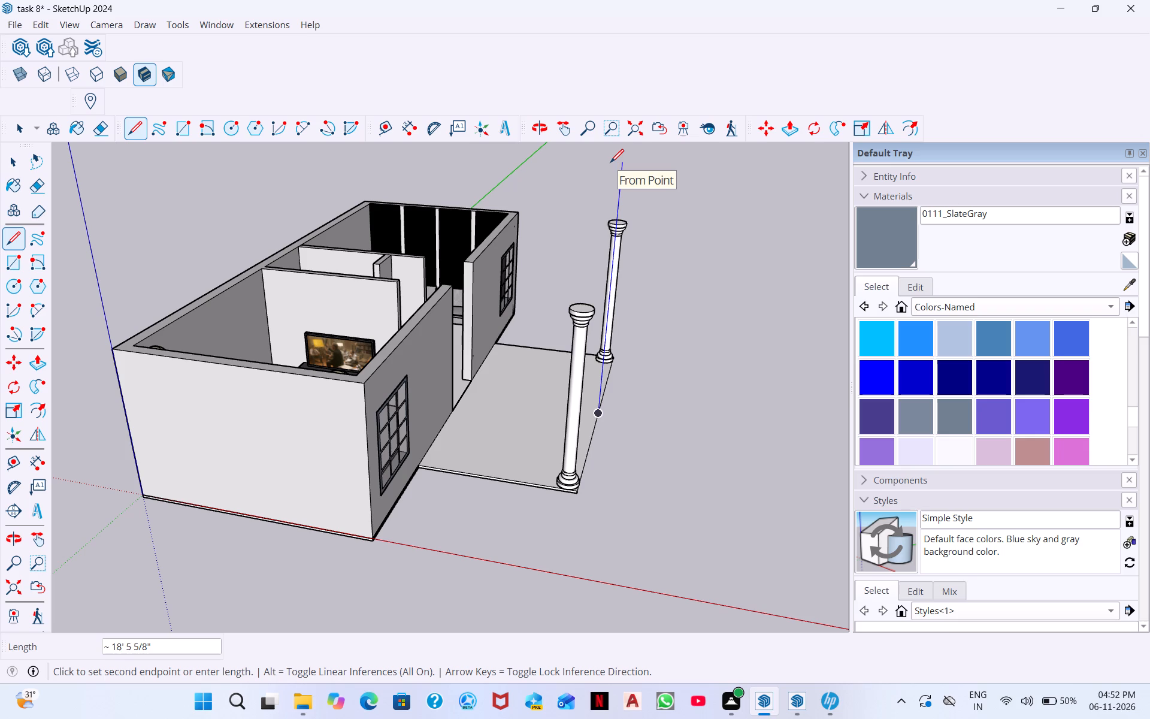
{"action": "type", "text": "13"}
{"action": "key", "text": "apostrophe"}
{"action": "key", "text": "Return"}
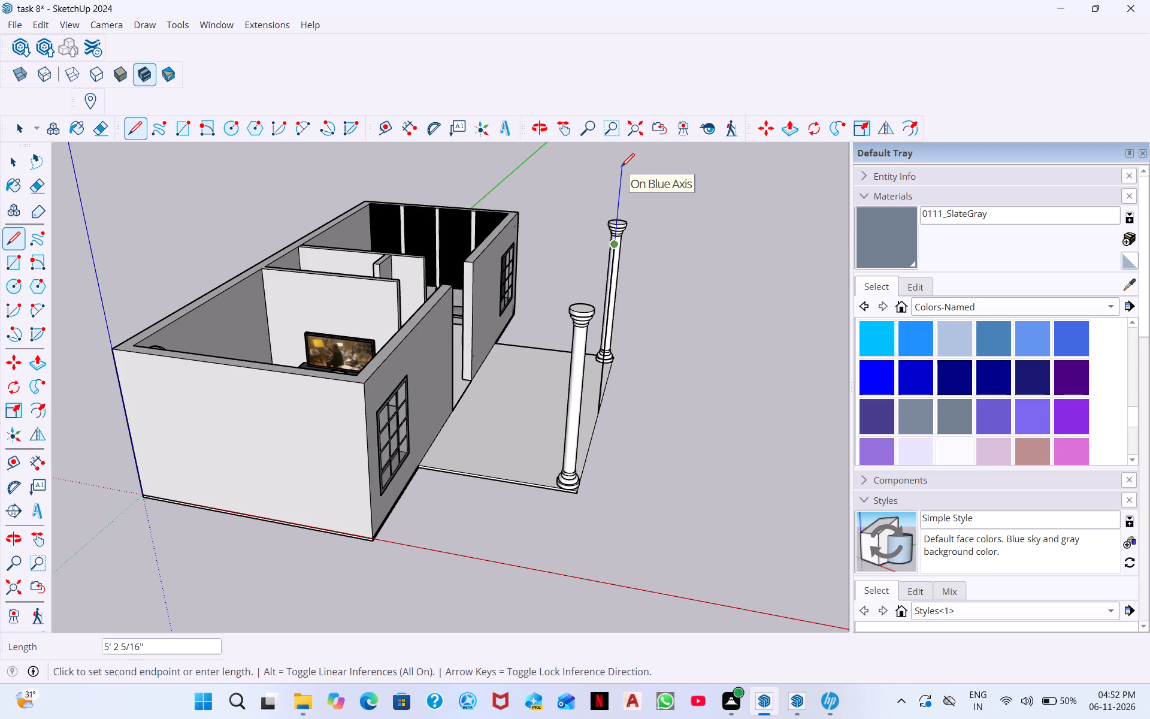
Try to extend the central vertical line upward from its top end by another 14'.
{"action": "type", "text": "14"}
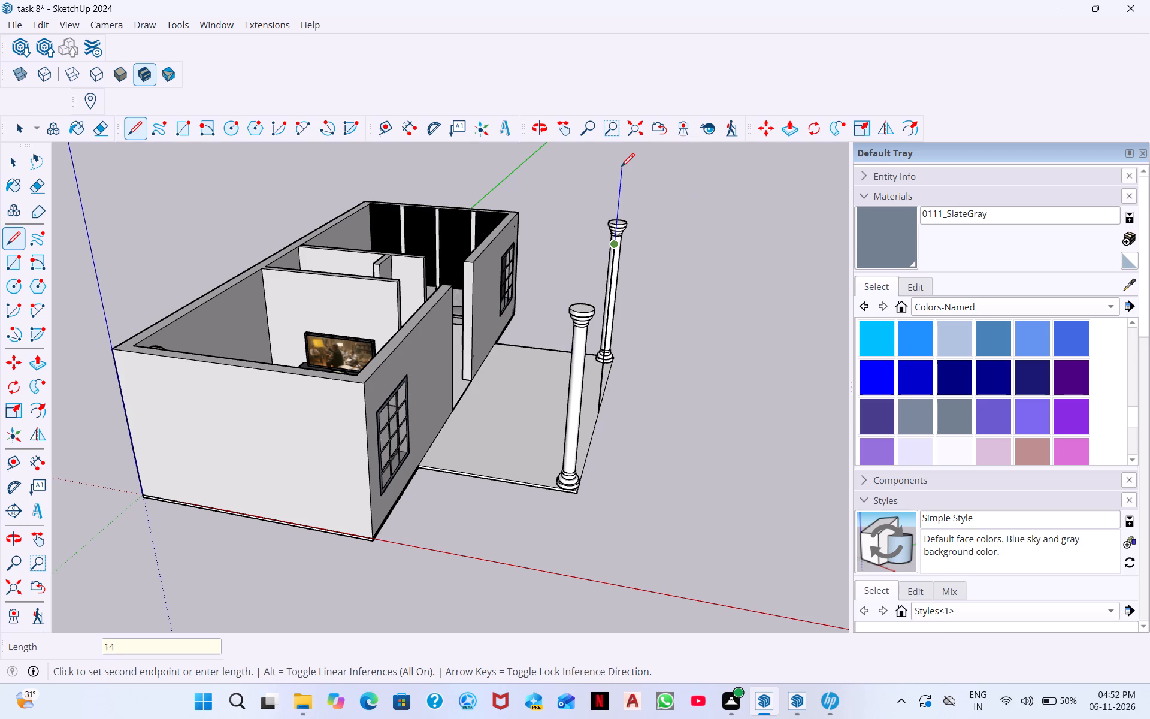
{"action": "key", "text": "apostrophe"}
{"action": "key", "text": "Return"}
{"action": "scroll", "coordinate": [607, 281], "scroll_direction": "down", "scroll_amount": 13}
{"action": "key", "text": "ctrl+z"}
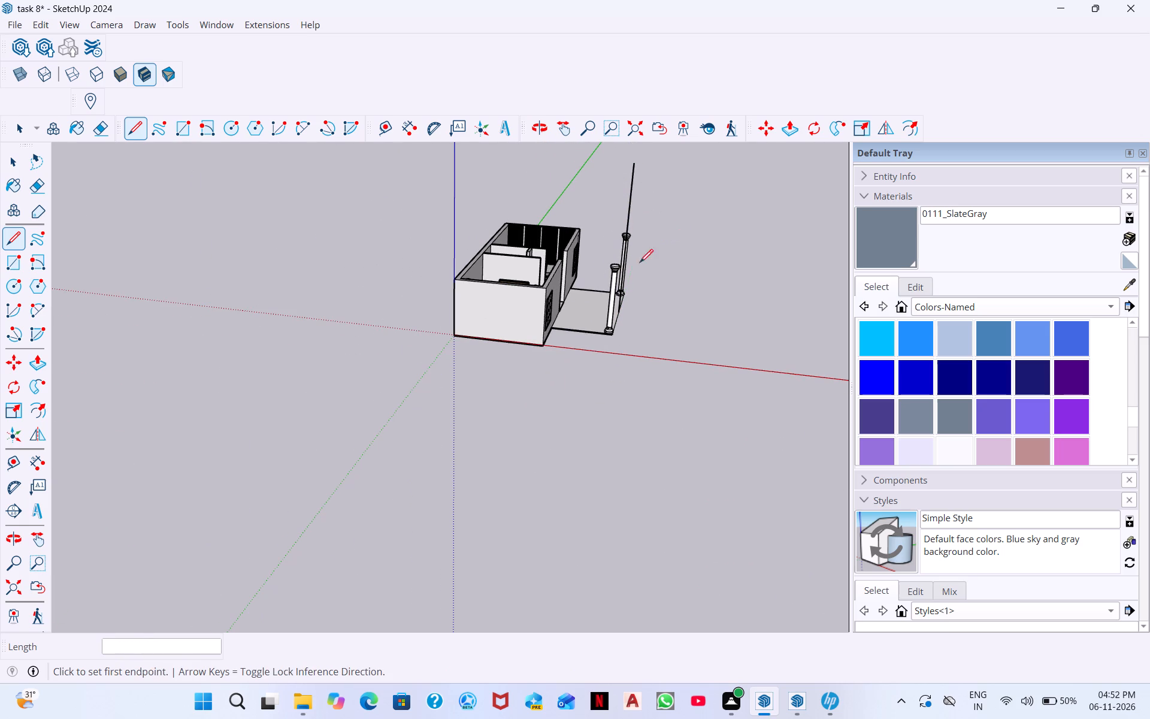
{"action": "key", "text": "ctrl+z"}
Extend the central vertical line upward from its top end with a 3' segment.
{"action": "scroll", "coordinate": [636, 255], "scroll_direction": "up", "scroll_amount": 13}
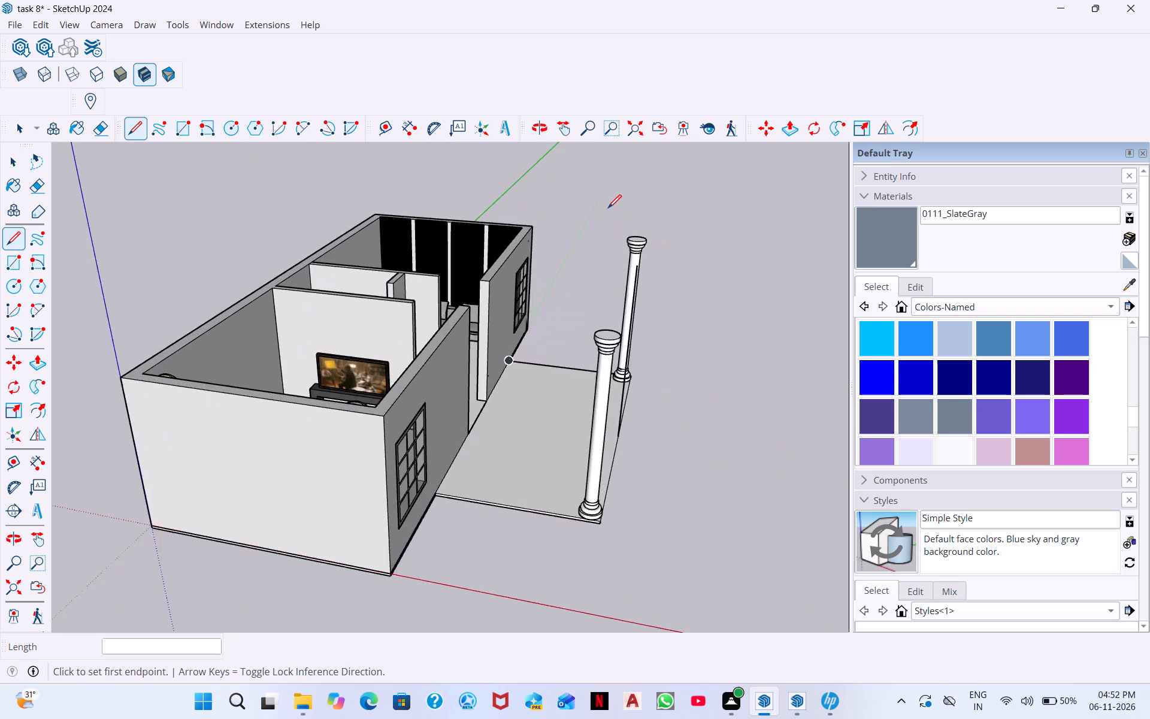
{"action": "scroll", "coordinate": [607, 208], "scroll_direction": "up", "scroll_amount": 7}
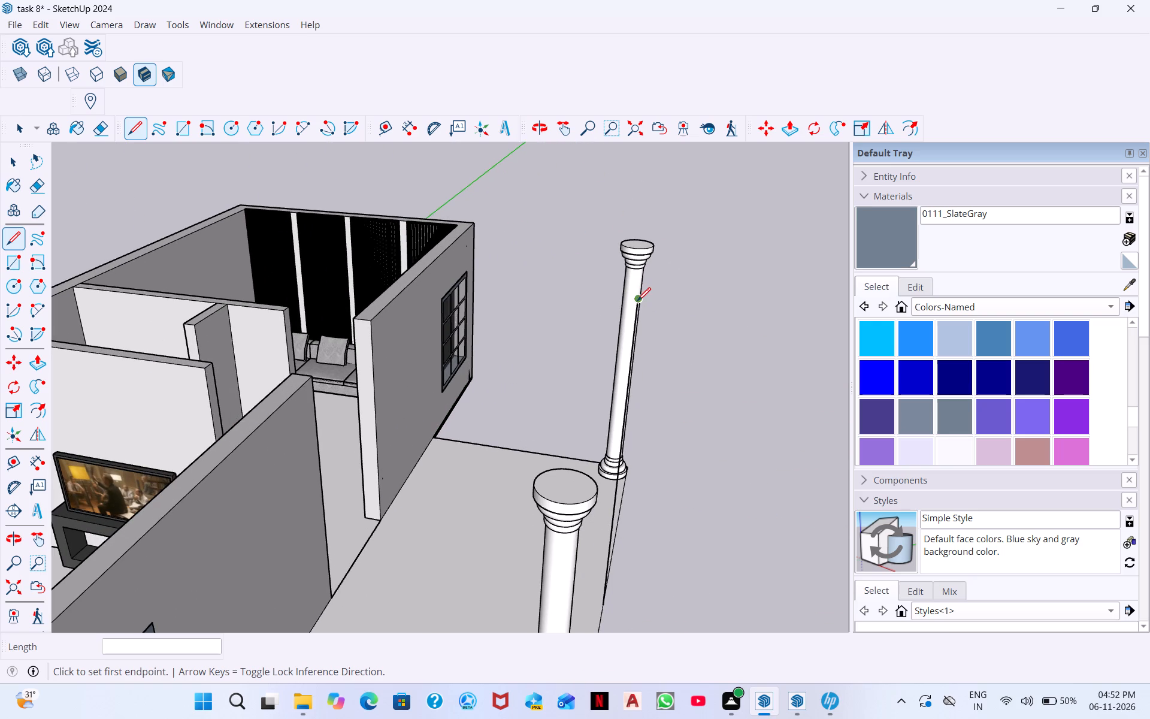
{"action": "left_click", "coordinate": [637, 301]}
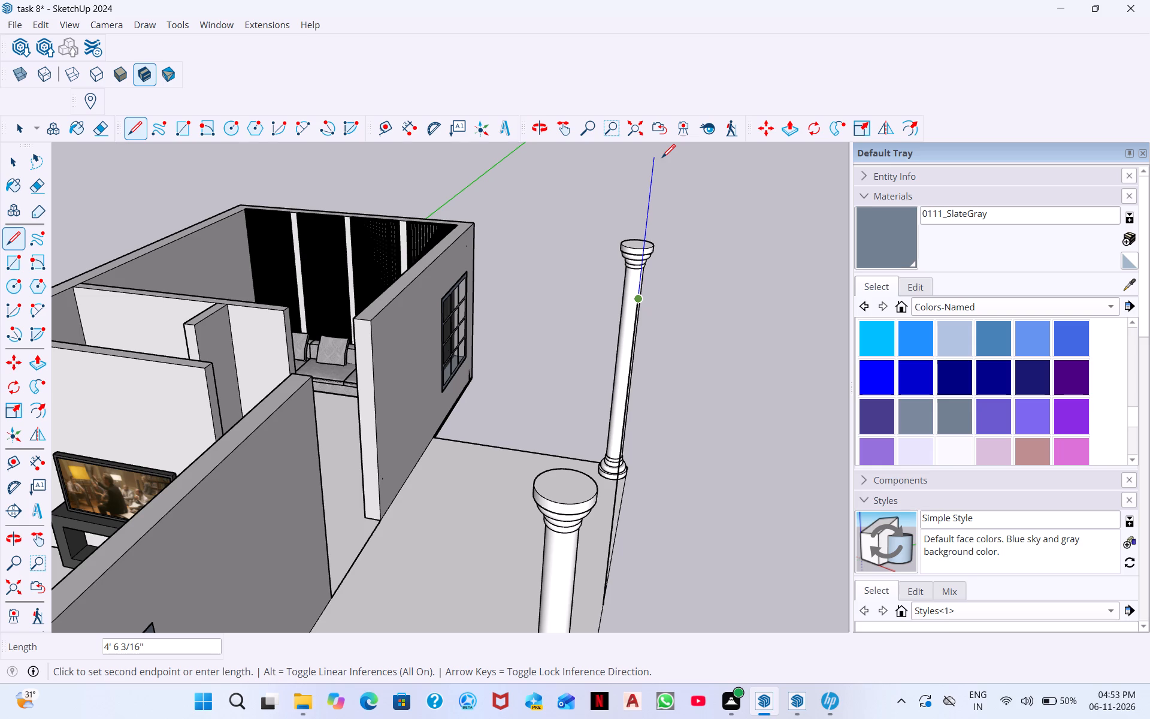
{"action": "type", "text": "3'"}
{"action": "key", "text": "Return"}
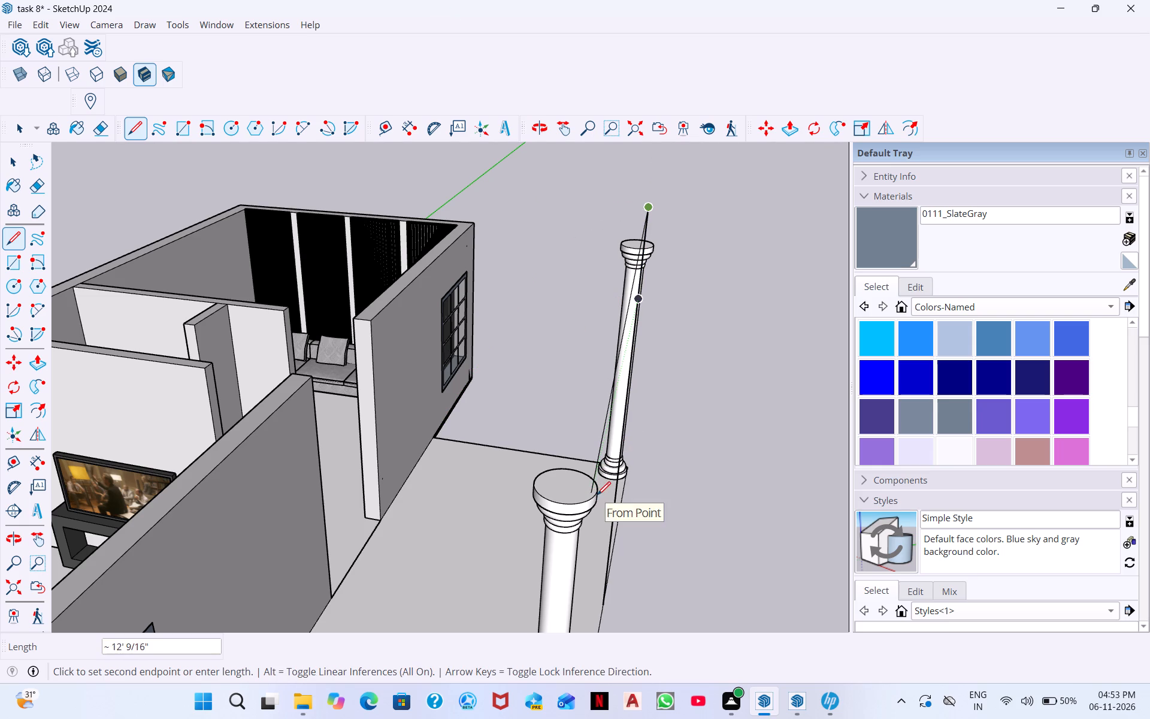
Draw a sloping line about 11.5' long from the central line's apex to the outer top edge of the far pillar's capital.
{"action": "middle_click_drag", "start_coordinate": [600, 494], "coordinate": [413, 479]}
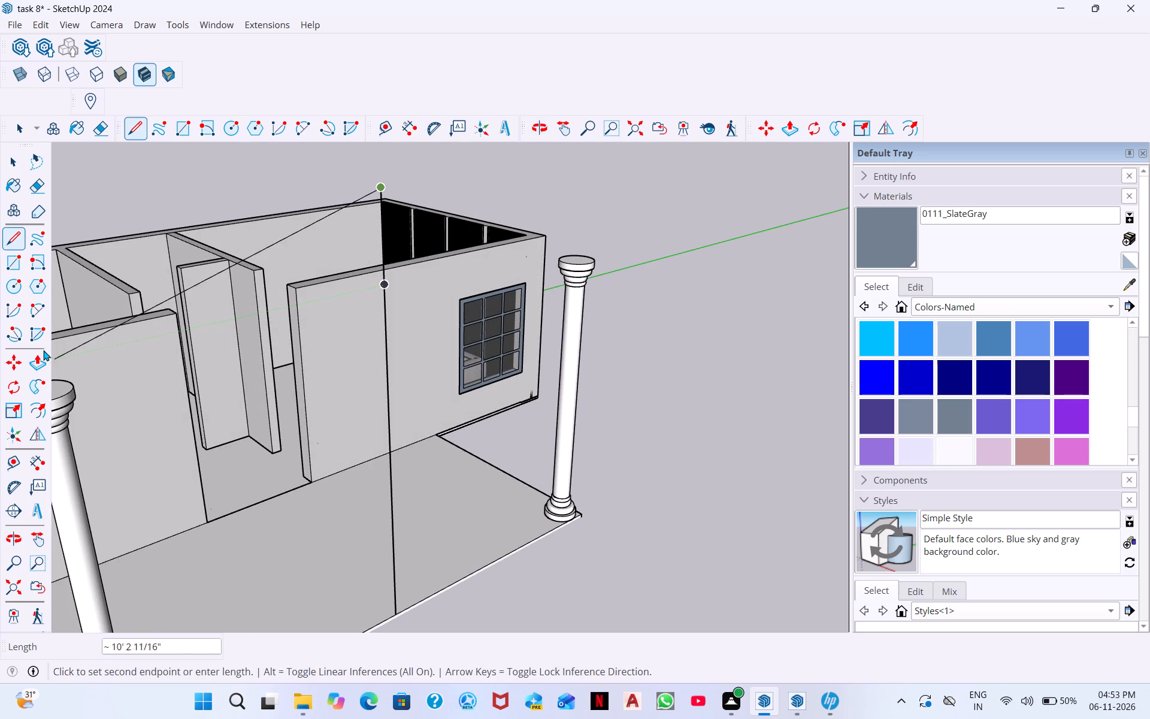
{"action": "middle_click_drag", "start_coordinate": [248, 314], "coordinate": [361, 170]}
{"action": "middle_click_drag", "start_coordinate": [414, 183], "coordinate": [321, 262]}
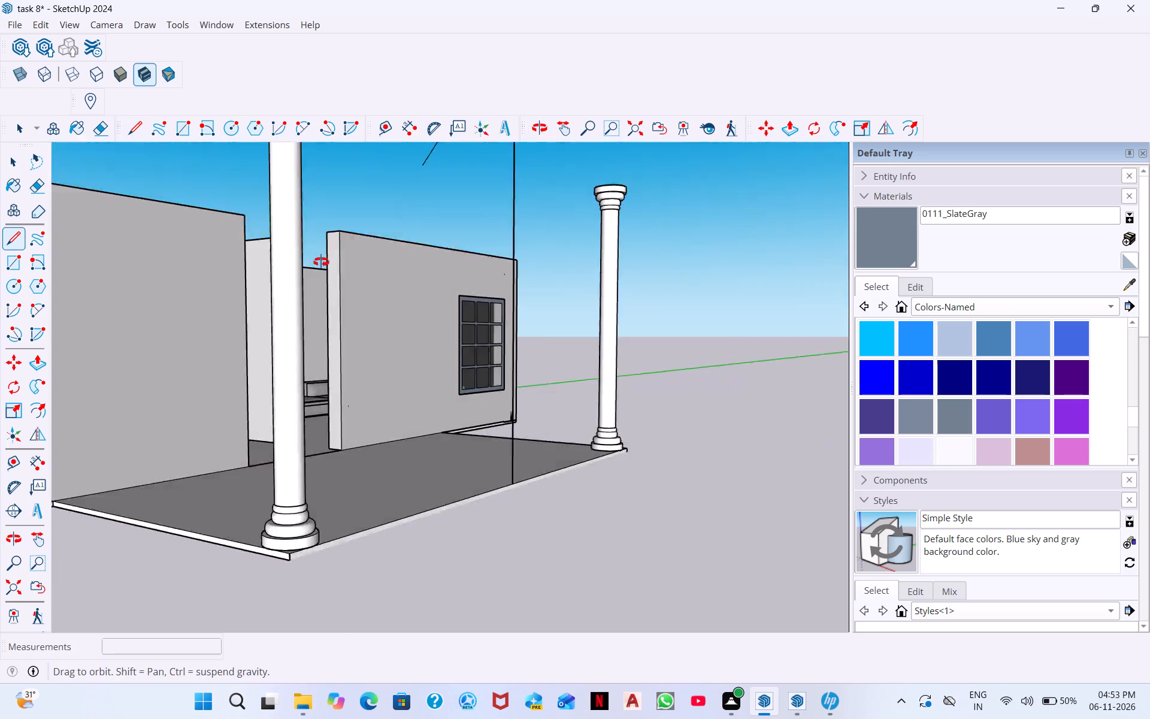
{"action": "middle_click_drag", "start_coordinate": [321, 262], "coordinate": [234, 295]}
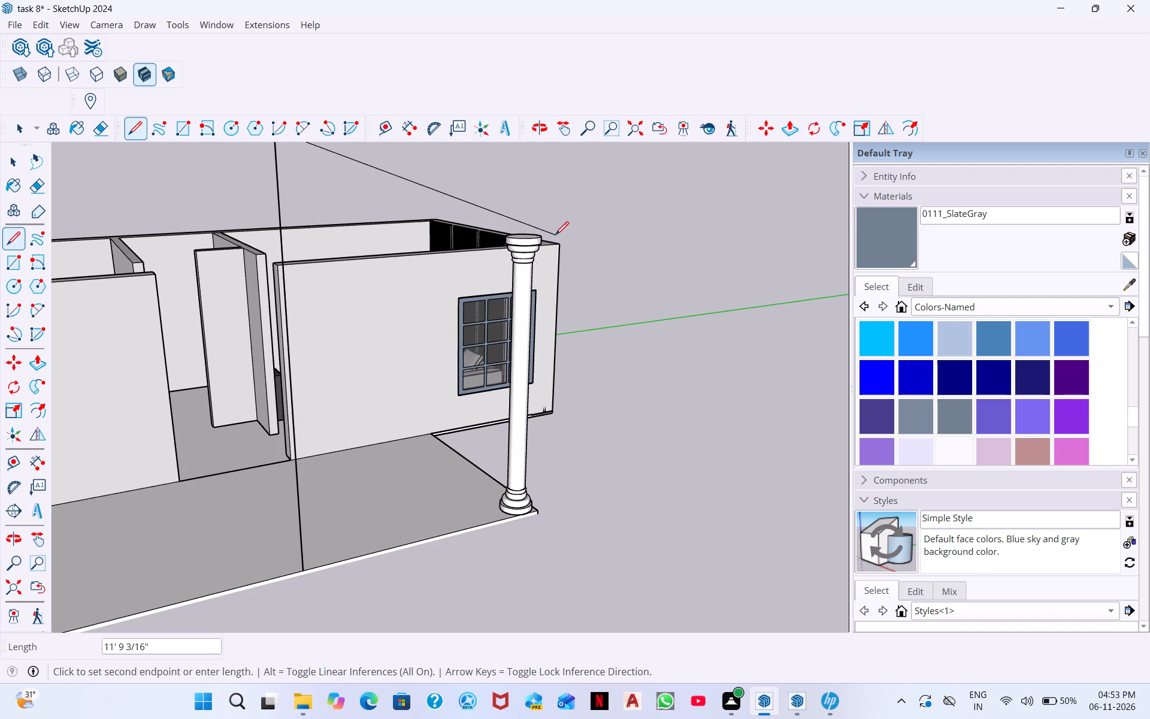
{"action": "scroll", "coordinate": [550, 241], "scroll_direction": "up", "scroll_amount": 10}
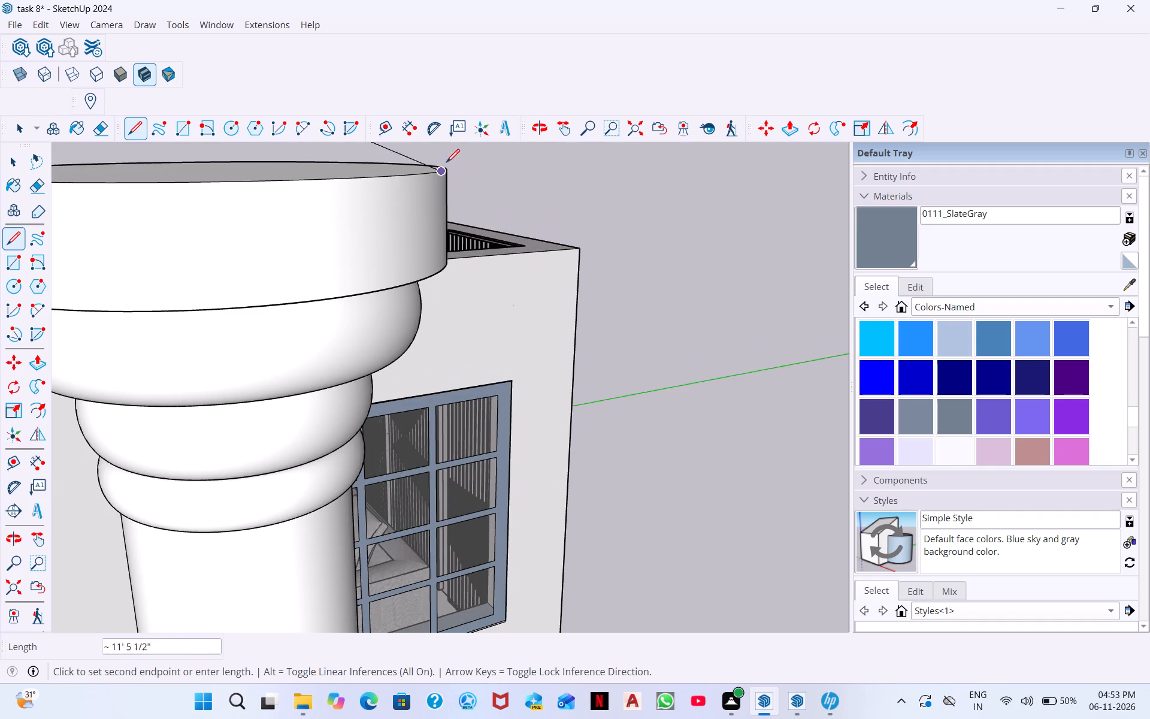
{"action": "left_click", "coordinate": [450, 170]}
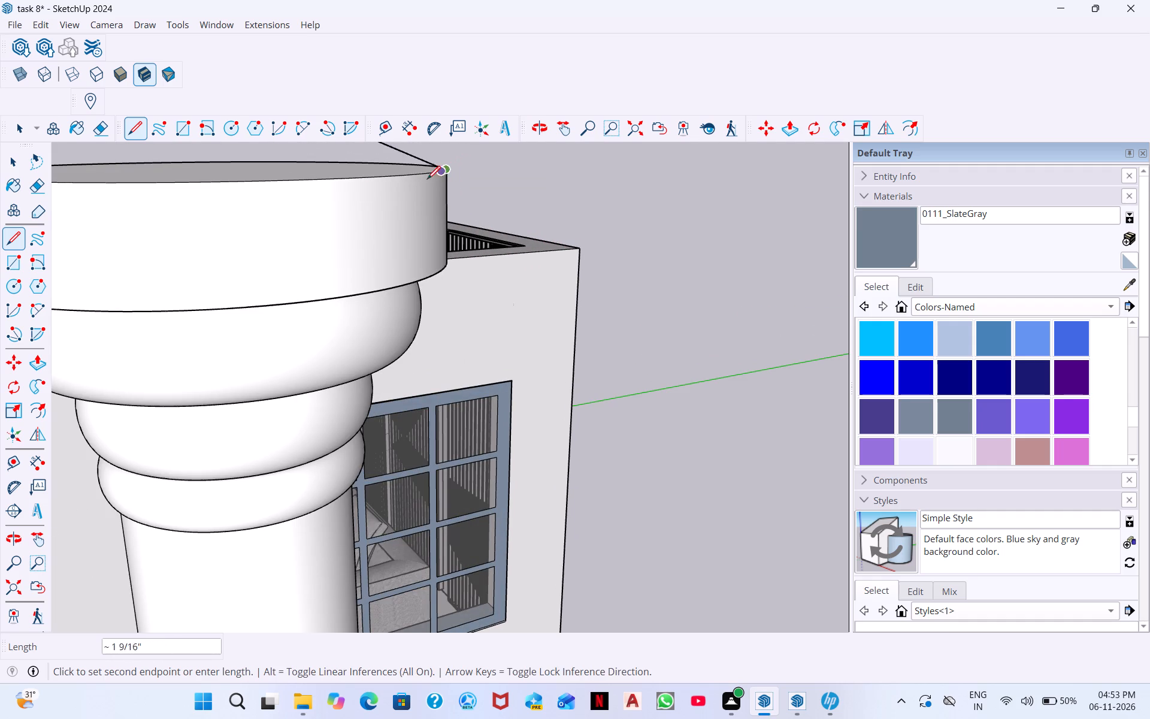
{"action": "scroll", "coordinate": [273, 232], "scroll_direction": "down", "scroll_amount": 16}
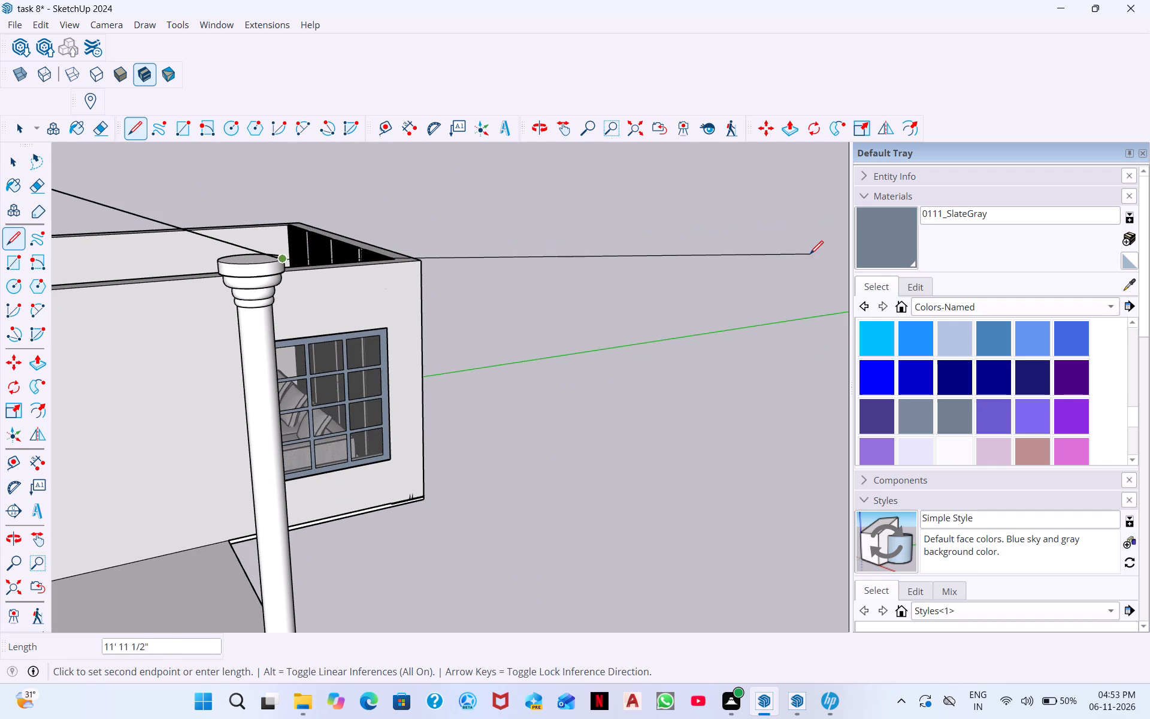
{"action": "key", "text": "space"}
Draw the second sloping line from the apex of the central line down to the top of the opposite pillar's capital.
{"action": "scroll", "coordinate": [464, 256], "scroll_direction": "down", "scroll_amount": 1}
{"action": "scroll", "coordinate": [298, 407], "scroll_direction": "down", "scroll_amount": 2}
{"action": "middle_click_drag", "start_coordinate": [504, 235], "coordinate": [313, 376]}
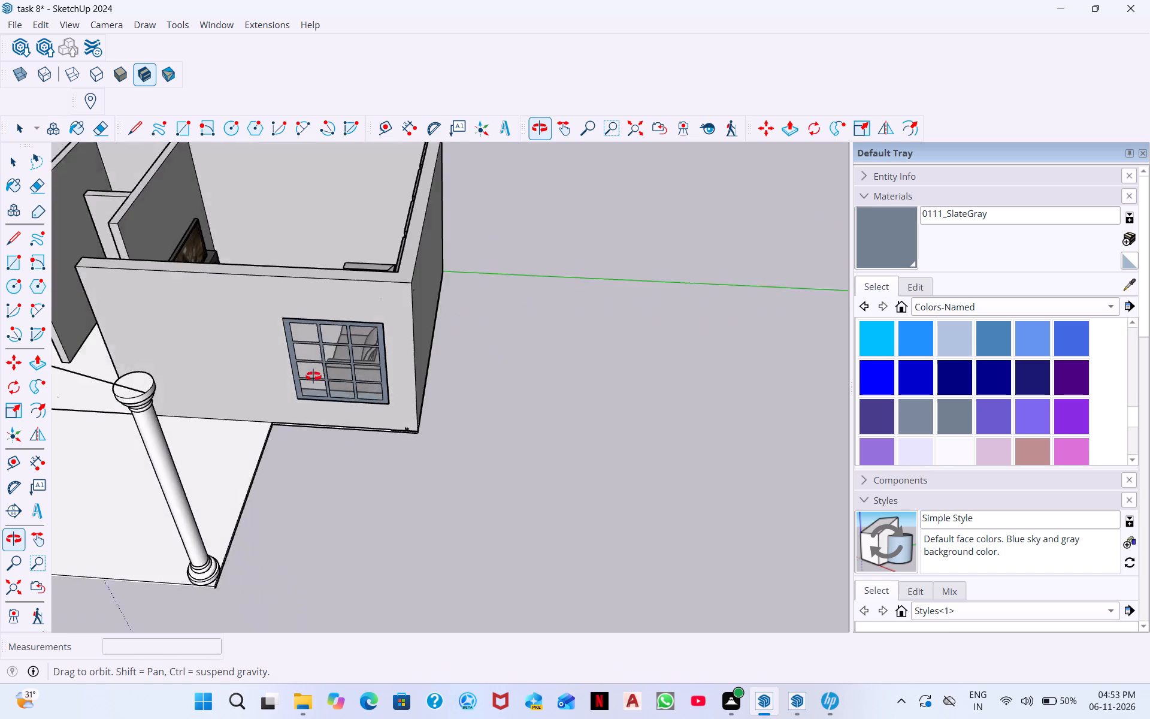
{"action": "middle_click_drag", "start_coordinate": [313, 376], "coordinate": [214, 372]}
{"action": "scroll", "coordinate": [114, 279], "scroll_direction": "up", "scroll_amount": 5}
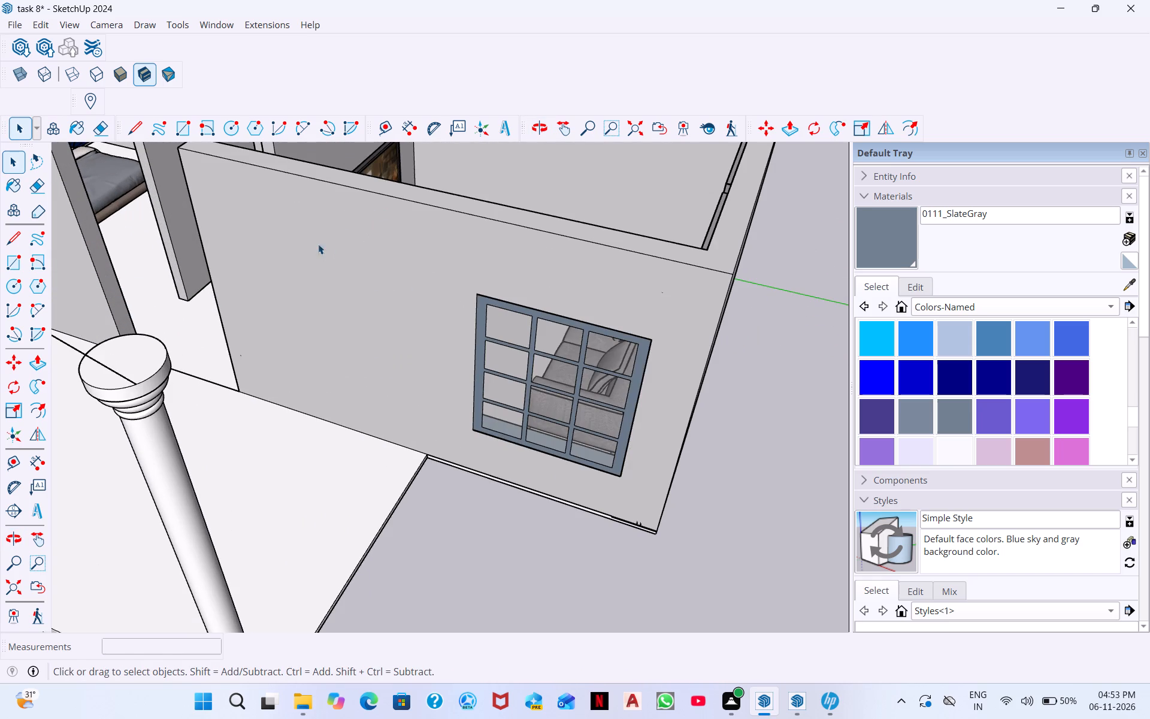
{"action": "scroll", "coordinate": [153, 318], "scroll_direction": "down", "scroll_amount": 14}
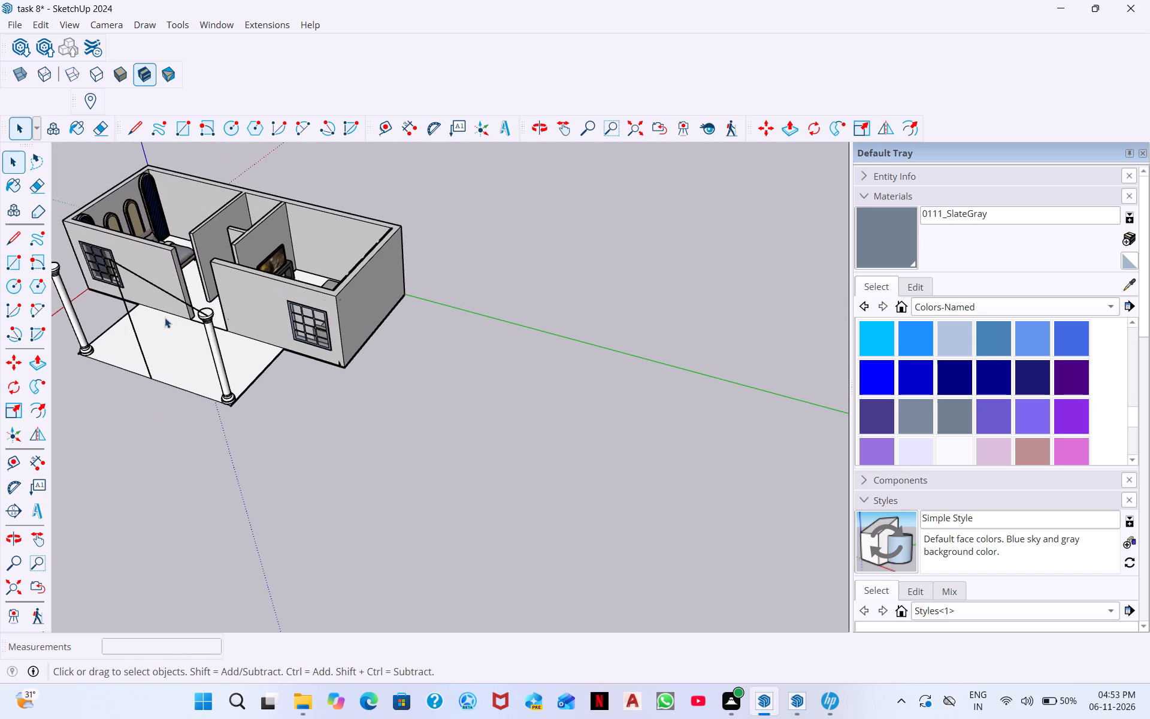
{"action": "middle_click_drag", "start_coordinate": [165, 318], "coordinate": [277, 340]}
{"action": "scroll", "coordinate": [193, 363], "scroll_direction": "up", "scroll_amount": 3}
{"action": "scroll", "coordinate": [368, 370], "scroll_direction": "down", "scroll_amount": 1}
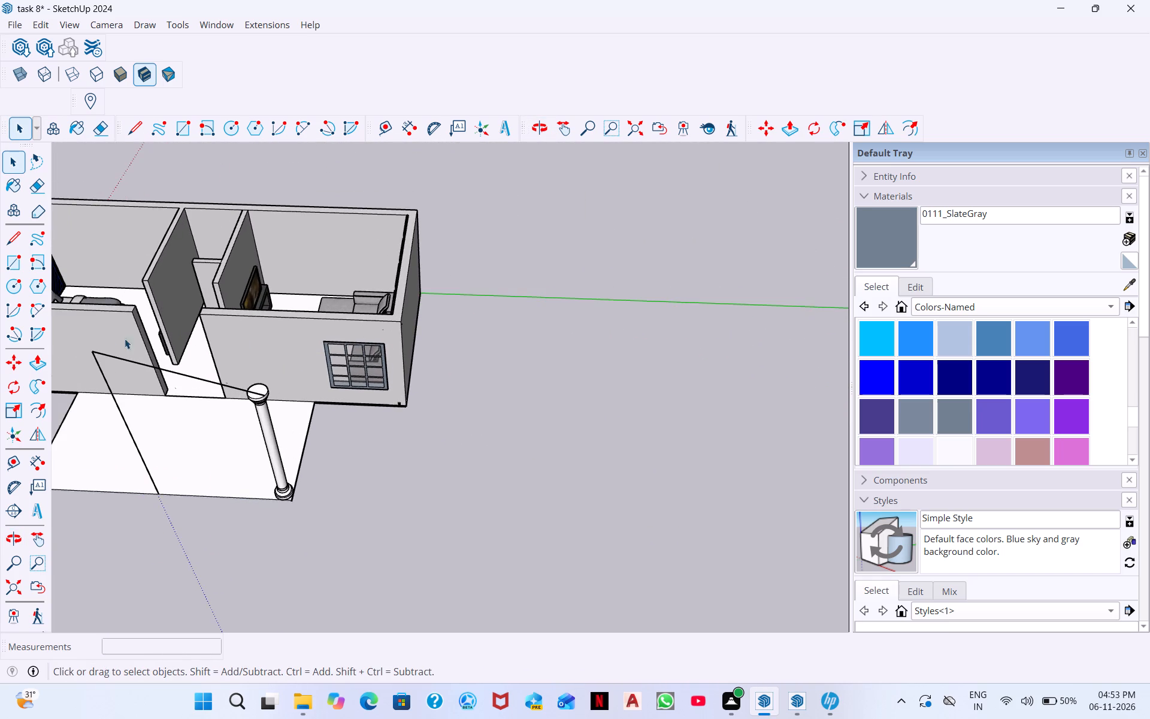
{"action": "scroll", "coordinate": [104, 372], "scroll_direction": "down", "scroll_amount": 3}
{"action": "middle_click_drag", "start_coordinate": [231, 359], "coordinate": [482, 300]}
{"action": "scroll", "coordinate": [399, 460], "scroll_direction": "down", "scroll_amount": 1}
{"action": "middle_click_drag", "start_coordinate": [311, 485], "coordinate": [385, 381]}
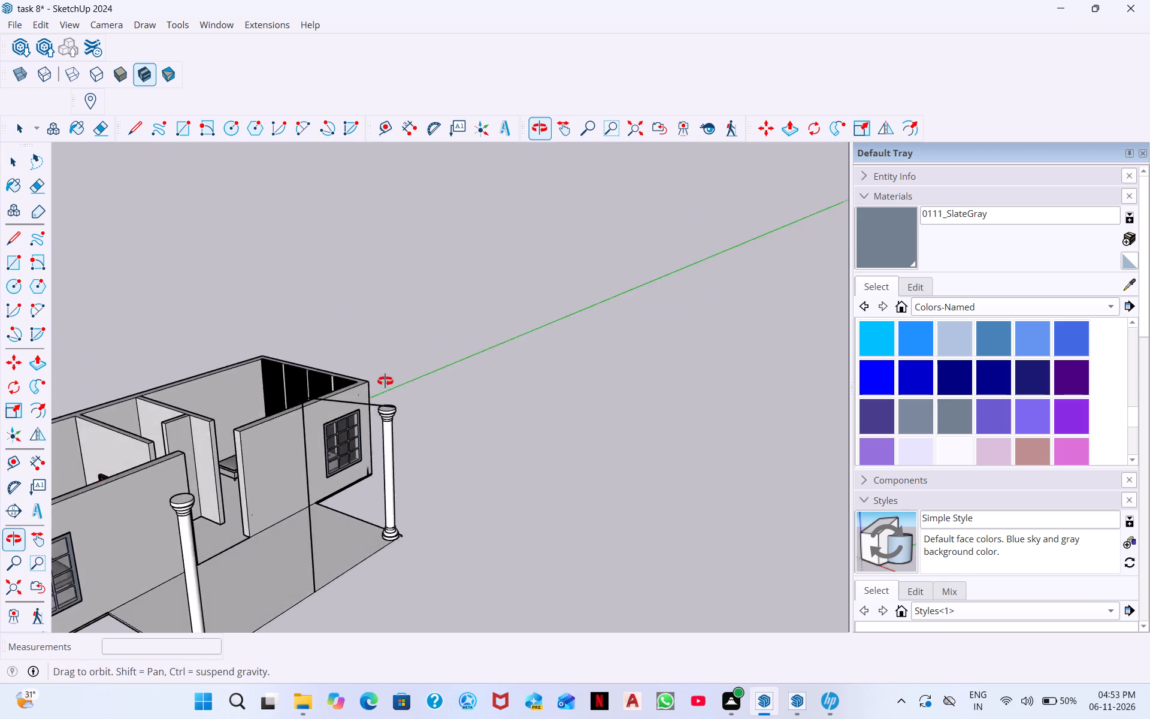
{"action": "middle_click_drag", "start_coordinate": [385, 381], "coordinate": [395, 337]}
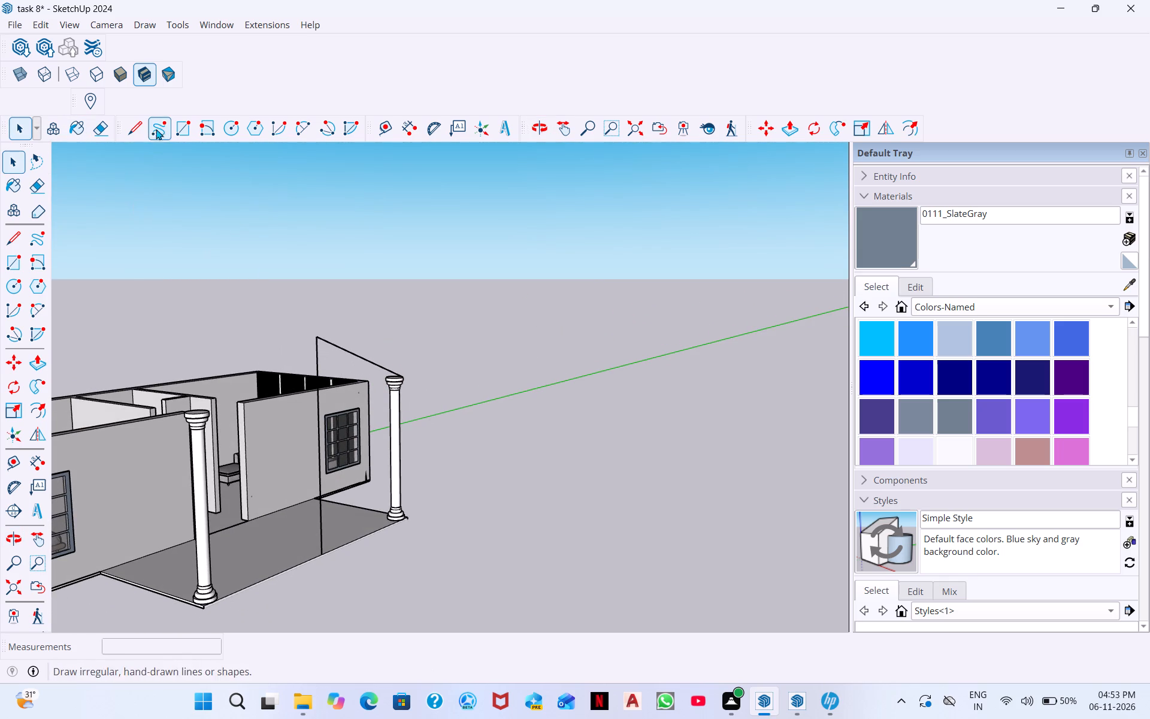
{"action": "left_click", "coordinate": [140, 134]}
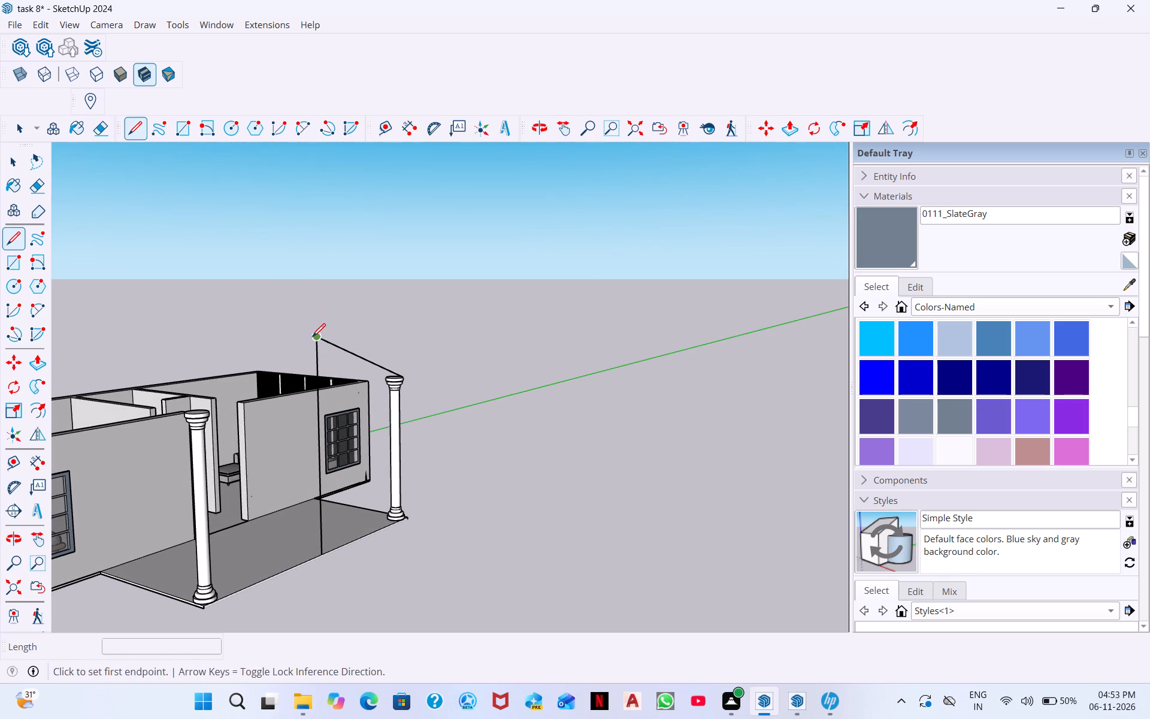
{"action": "left_click", "coordinate": [315, 338]}
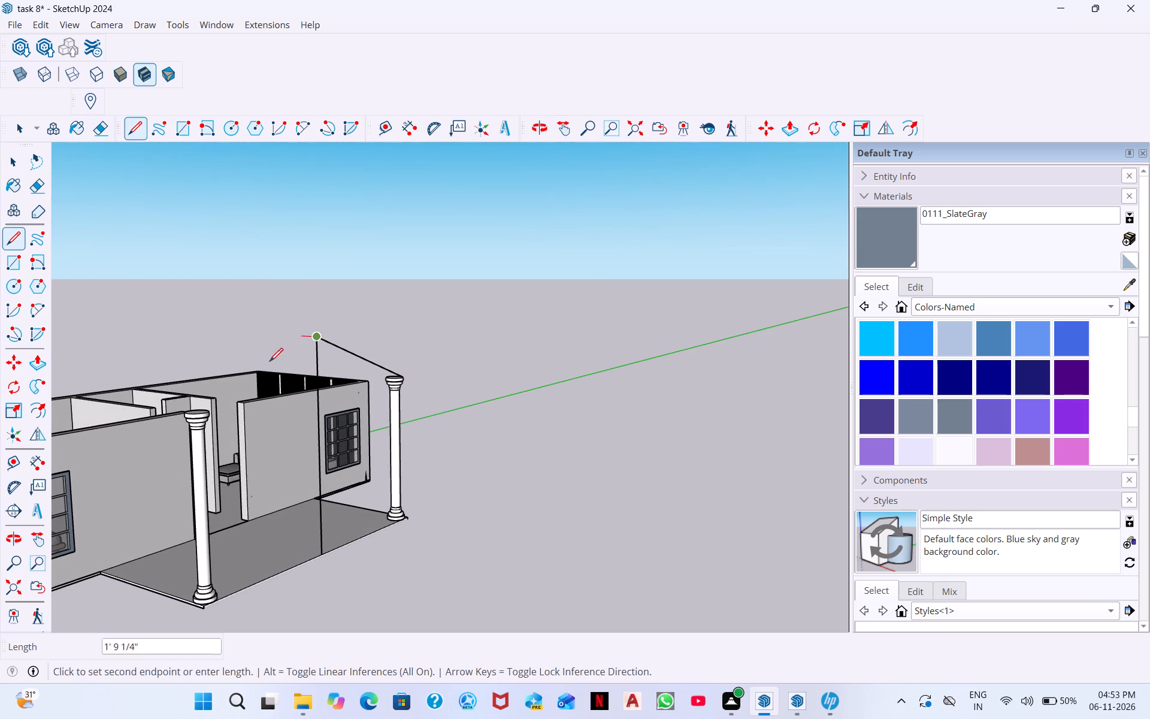
{"action": "scroll", "coordinate": [192, 420], "scroll_direction": "up", "scroll_amount": 6}
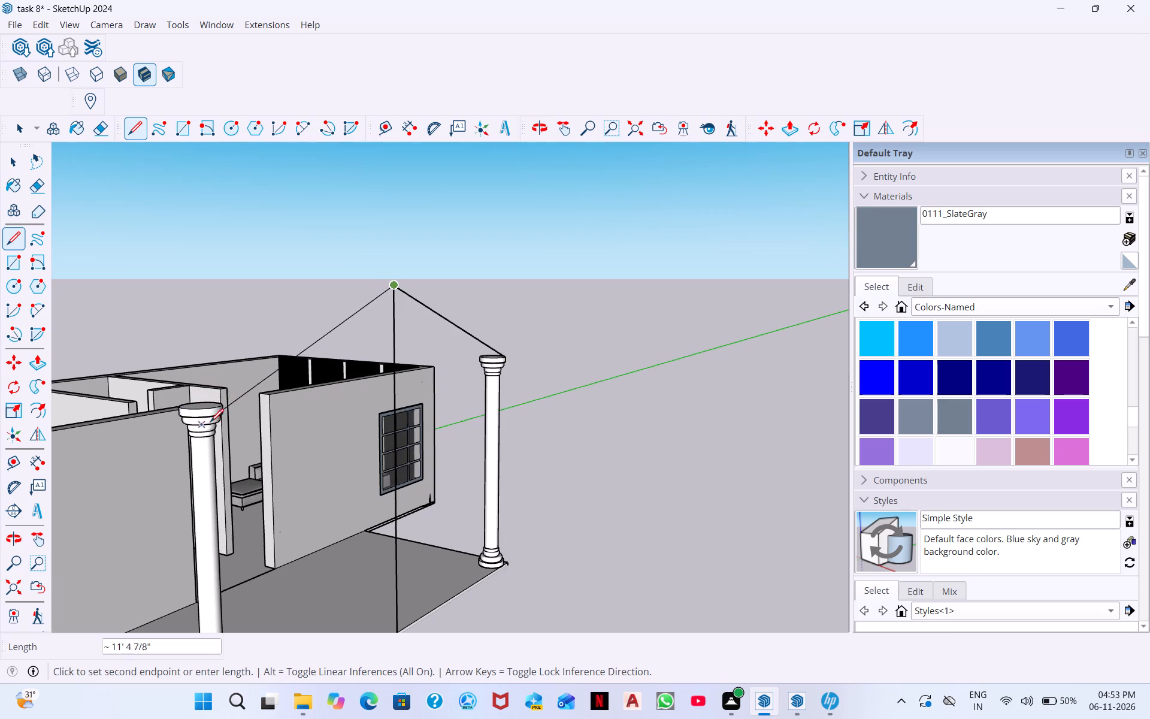
{"action": "scroll", "coordinate": [193, 412], "scroll_direction": "up", "scroll_amount": 4}
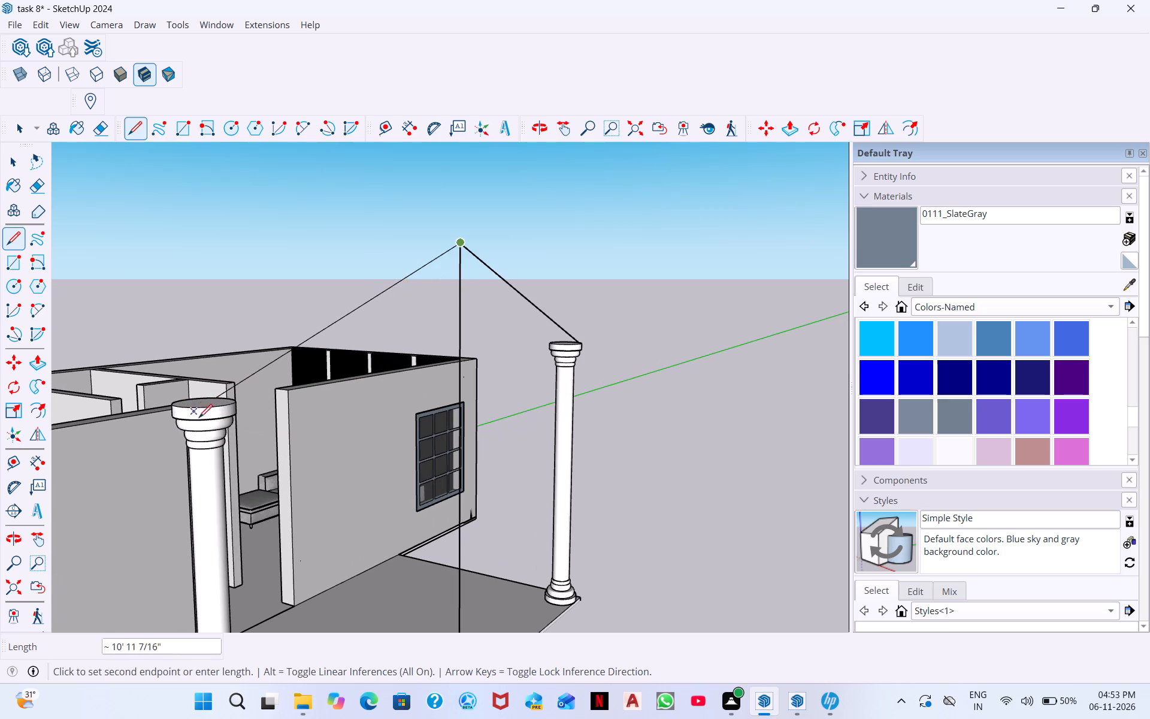
{"action": "middle_click_drag", "start_coordinate": [546, 400], "coordinate": [560, 402]}
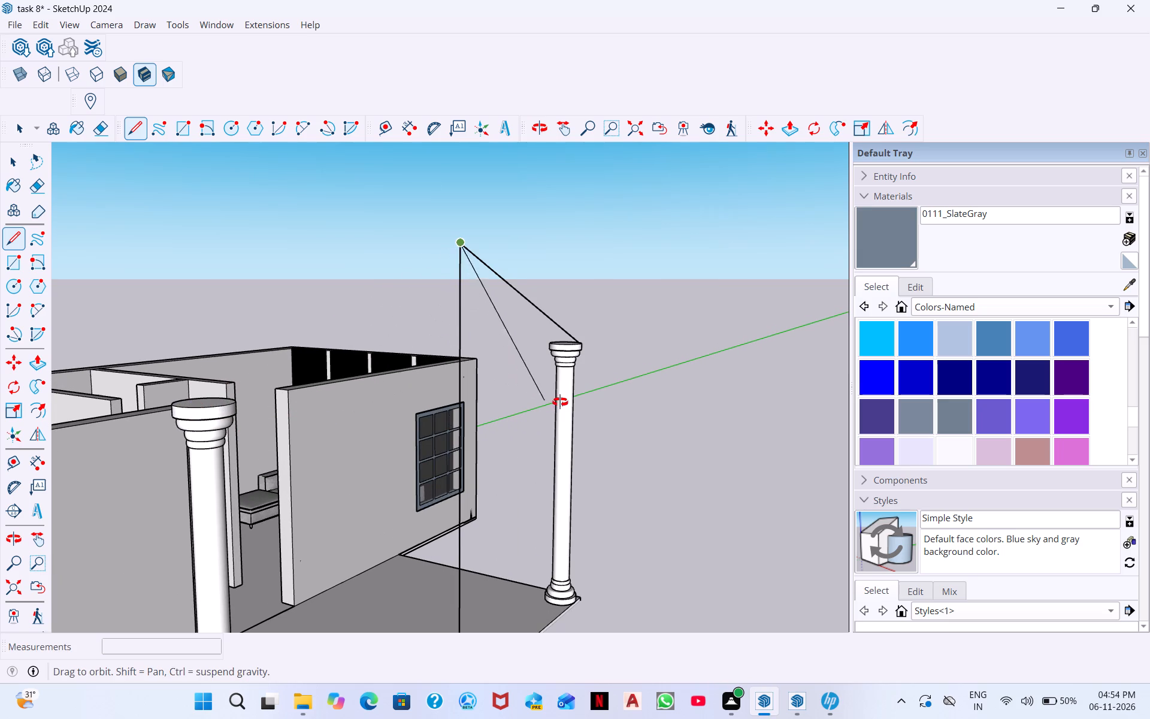
{"action": "middle_click_drag", "start_coordinate": [560, 402], "coordinate": [729, 384]}
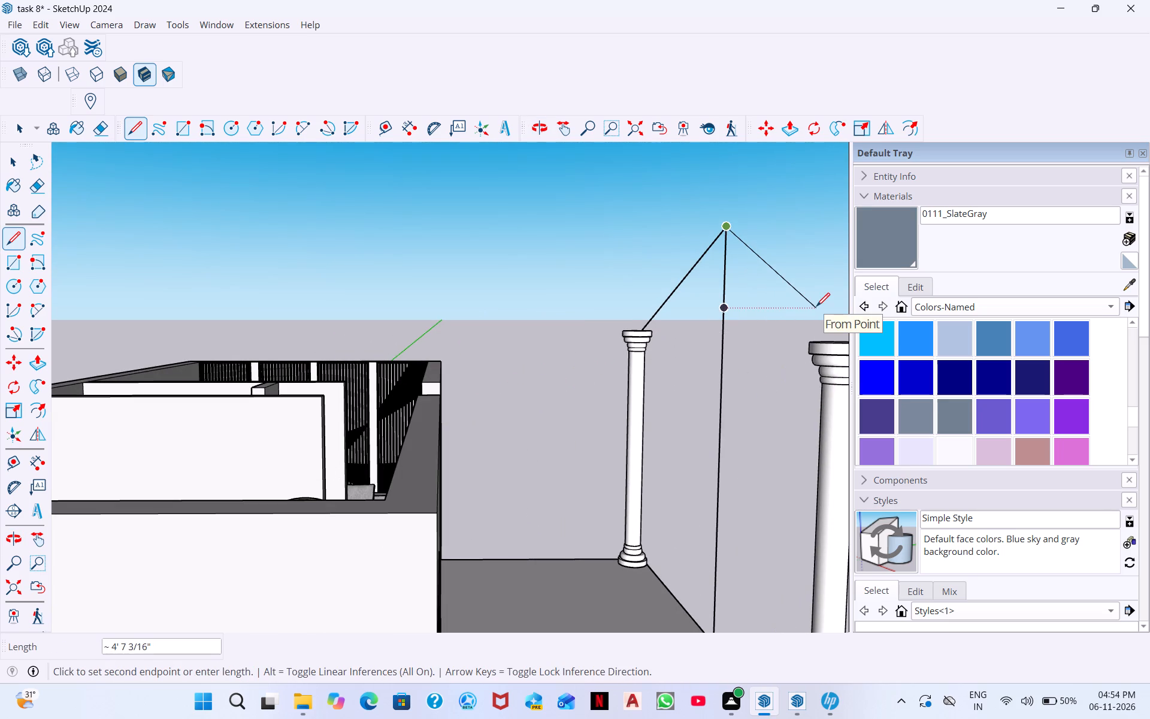
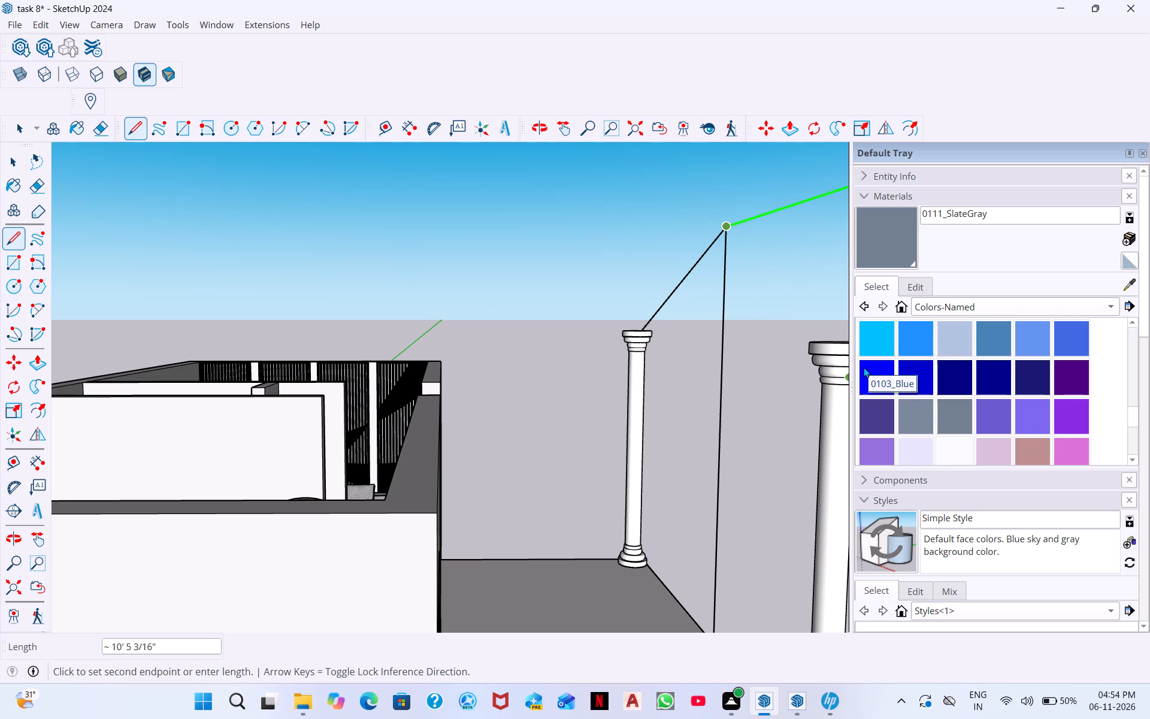
Lock the line being drawn from the gable's apex to the vertical blue axis direction.
{"action": "key", "text": "Up"}
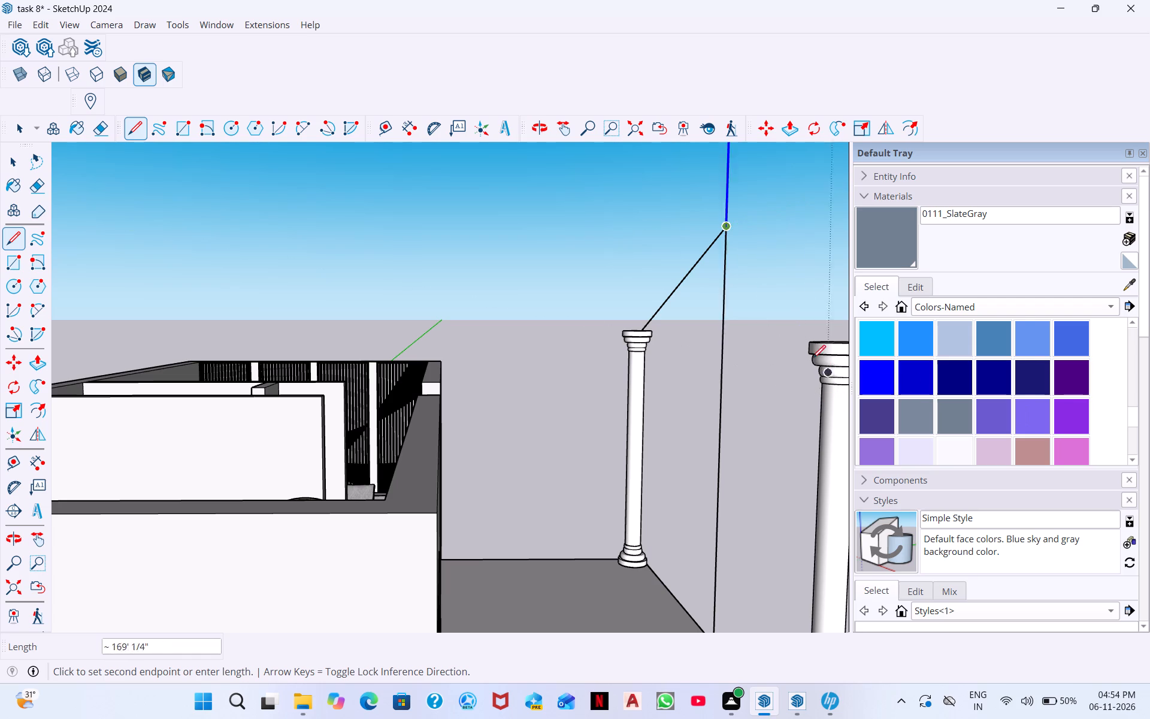
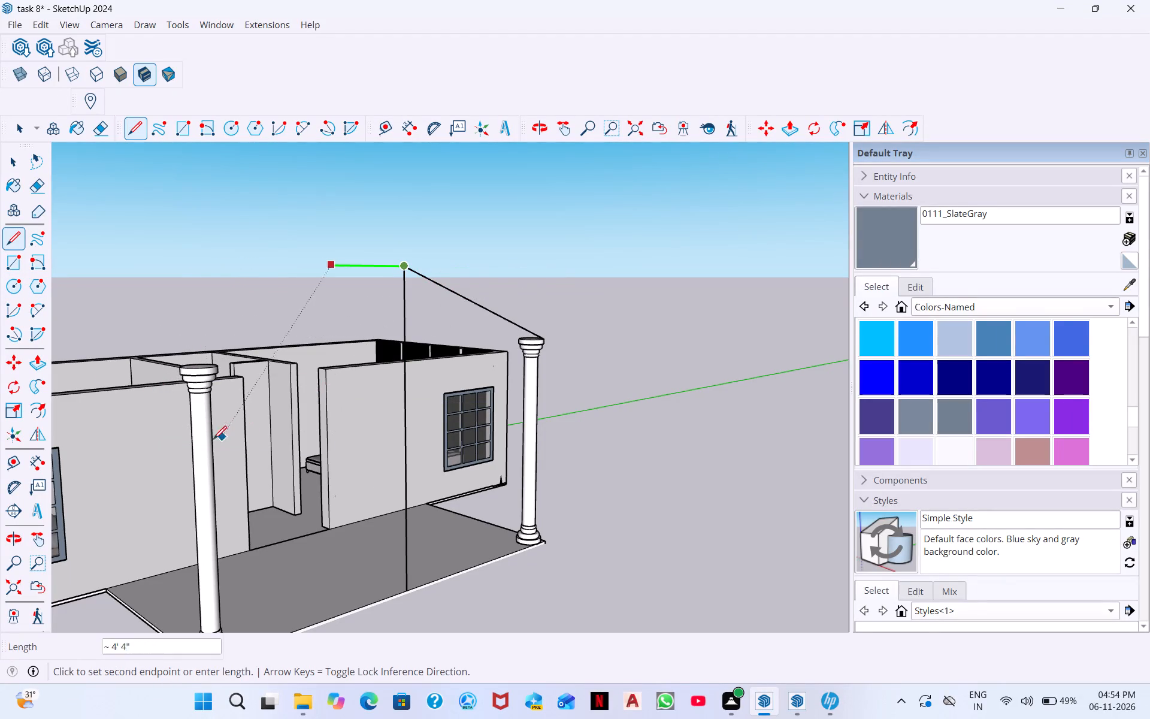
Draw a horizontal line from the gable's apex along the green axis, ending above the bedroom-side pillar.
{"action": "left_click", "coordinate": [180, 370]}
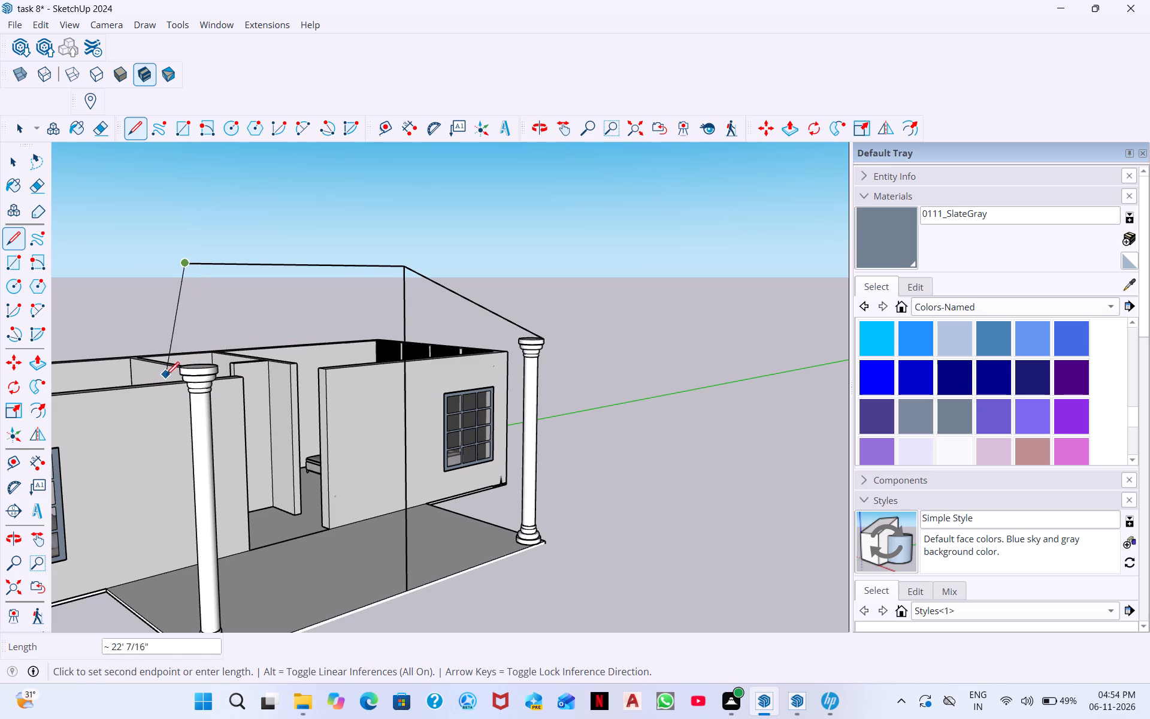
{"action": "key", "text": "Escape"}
Draw the sloping line from the top of the bedroom-side pillar to the gable's apex.
{"action": "left_click", "coordinate": [184, 370]}
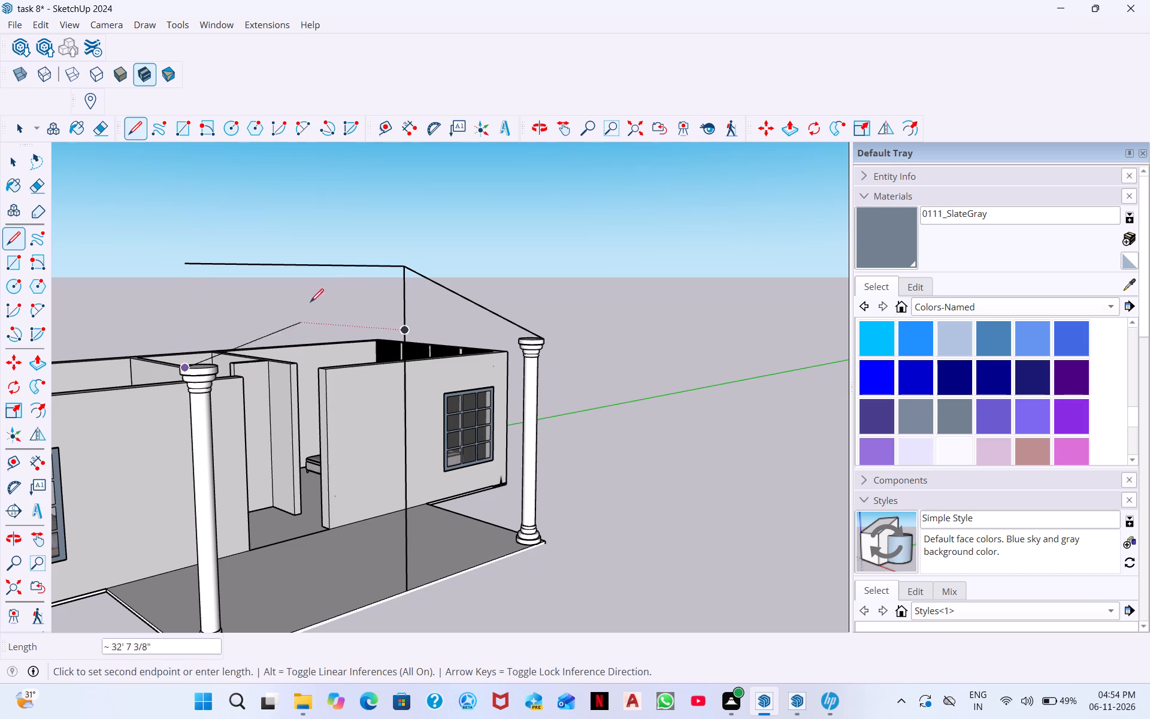
{"action": "left_click", "coordinate": [403, 264]}
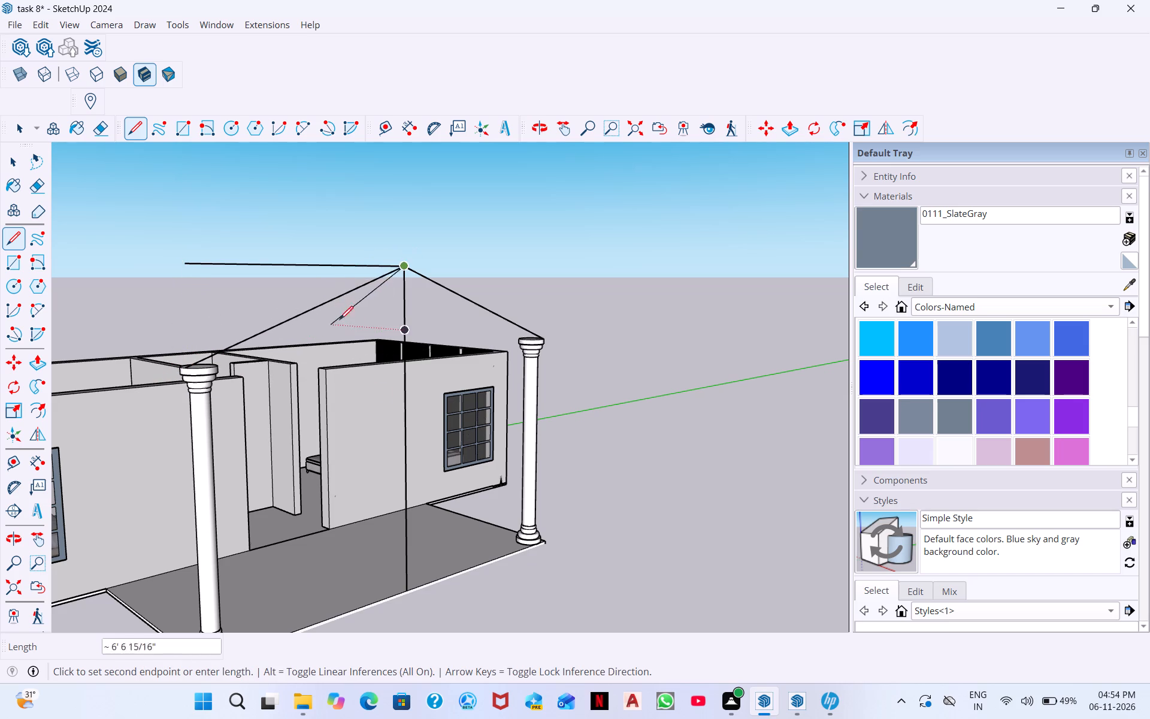
{"action": "middle_click_drag", "start_coordinate": [365, 370], "coordinate": [493, 453]}
{"action": "scroll", "coordinate": [366, 371], "scroll_direction": "down", "scroll_amount": 1}
{"action": "key", "text": "Escape"}
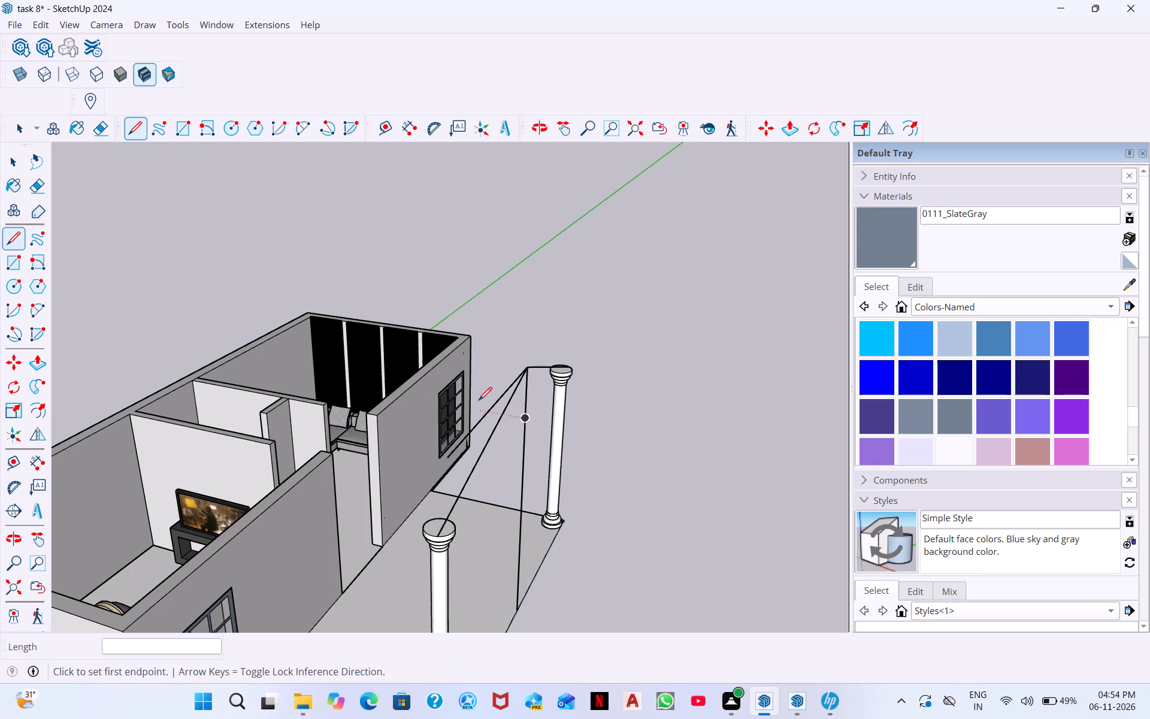
Erase the stray horizontal line running from the gable's apex above the bedroom-side pillar.
{"action": "left_click", "coordinate": [108, 121]}
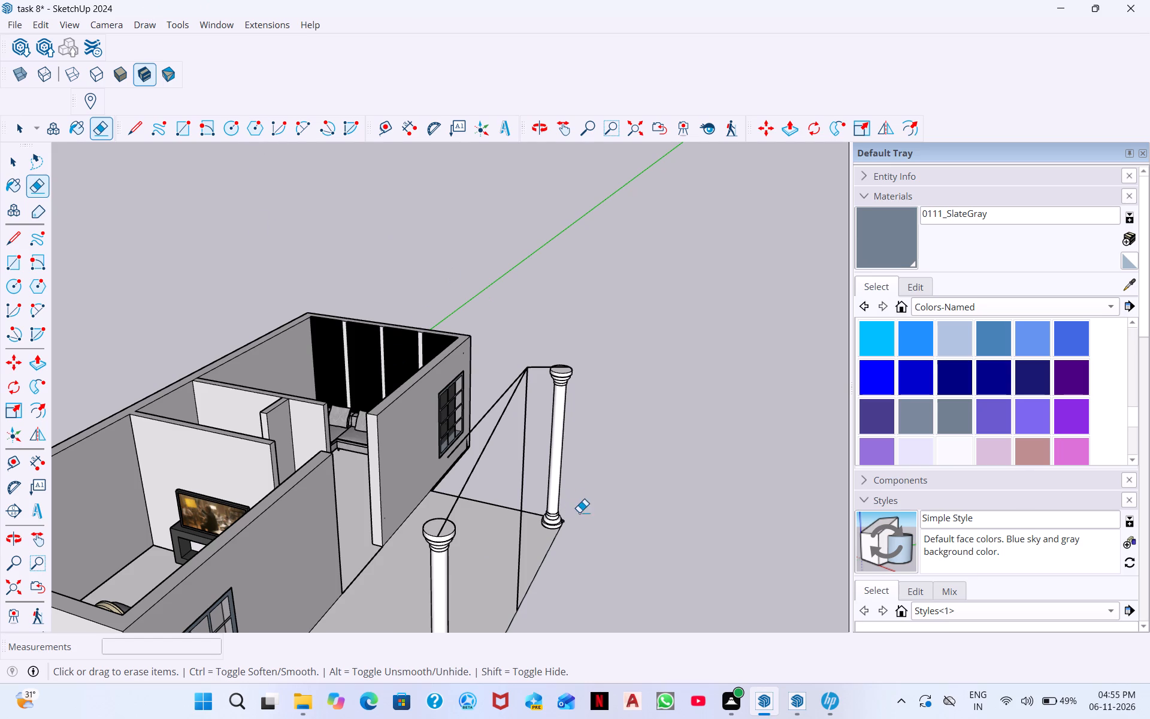
{"action": "middle_click_drag", "start_coordinate": [500, 496], "coordinate": [376, 472]}
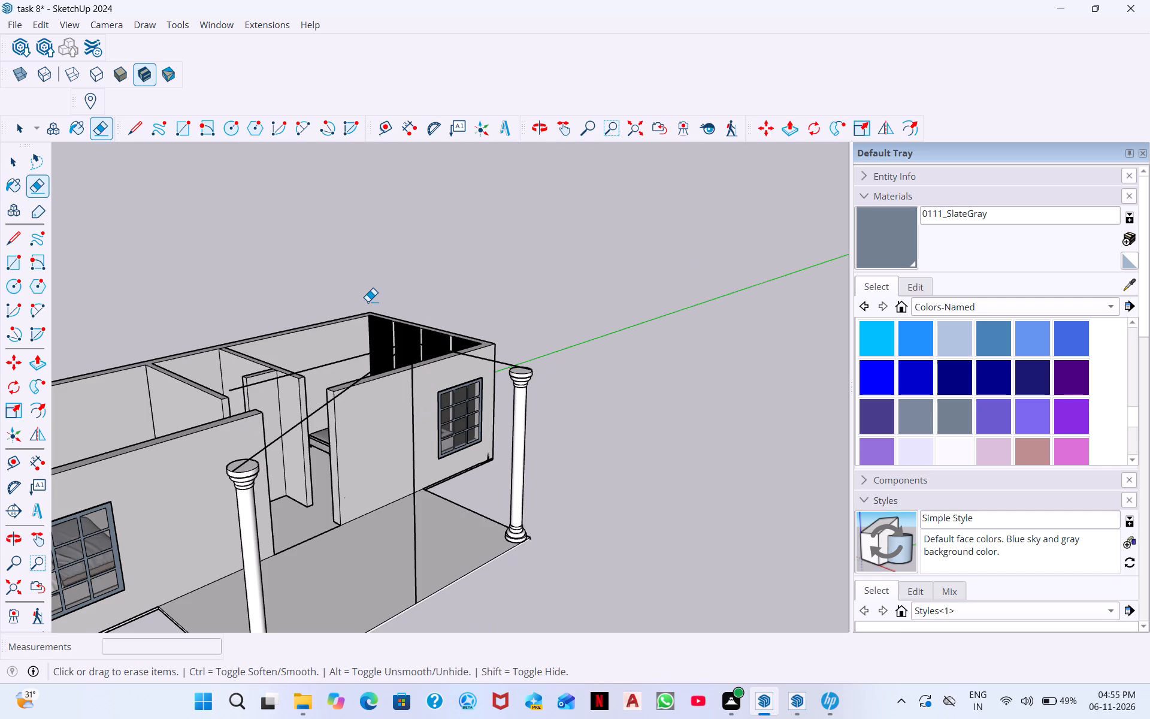
{"action": "key", "text": "Escape"}
{"action": "middle_click_drag", "start_coordinate": [331, 366], "coordinate": [464, 528]}
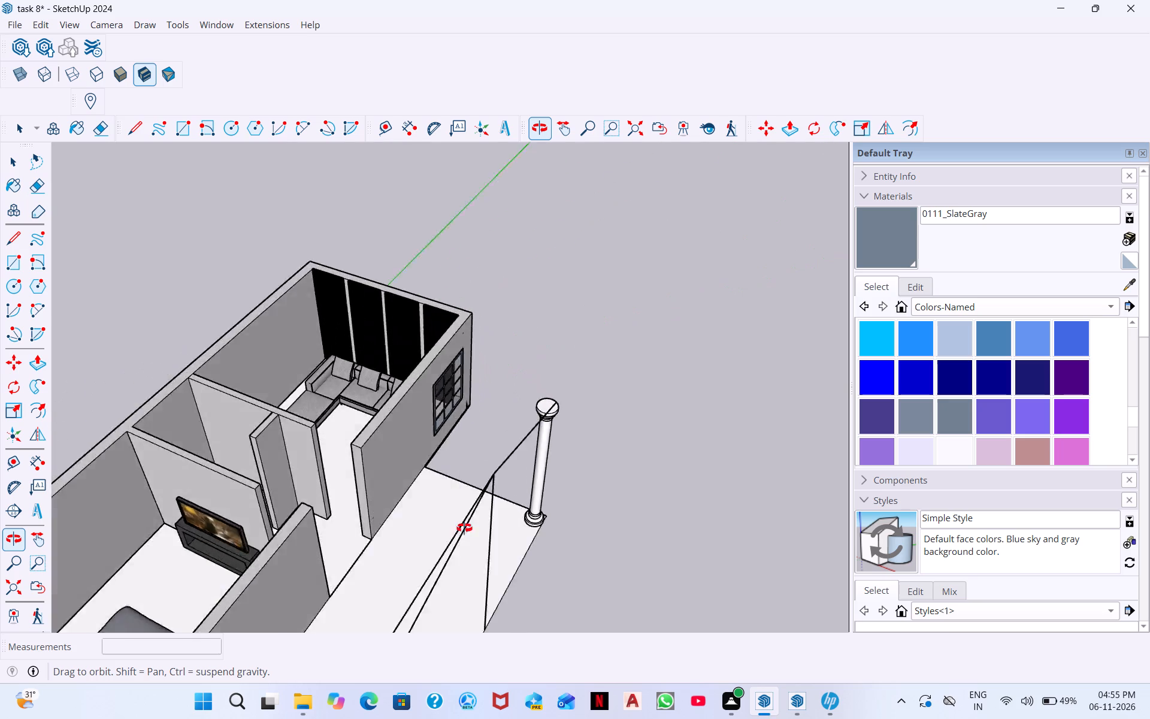
{"action": "middle_click_drag", "start_coordinate": [464, 528], "coordinate": [761, 413]}
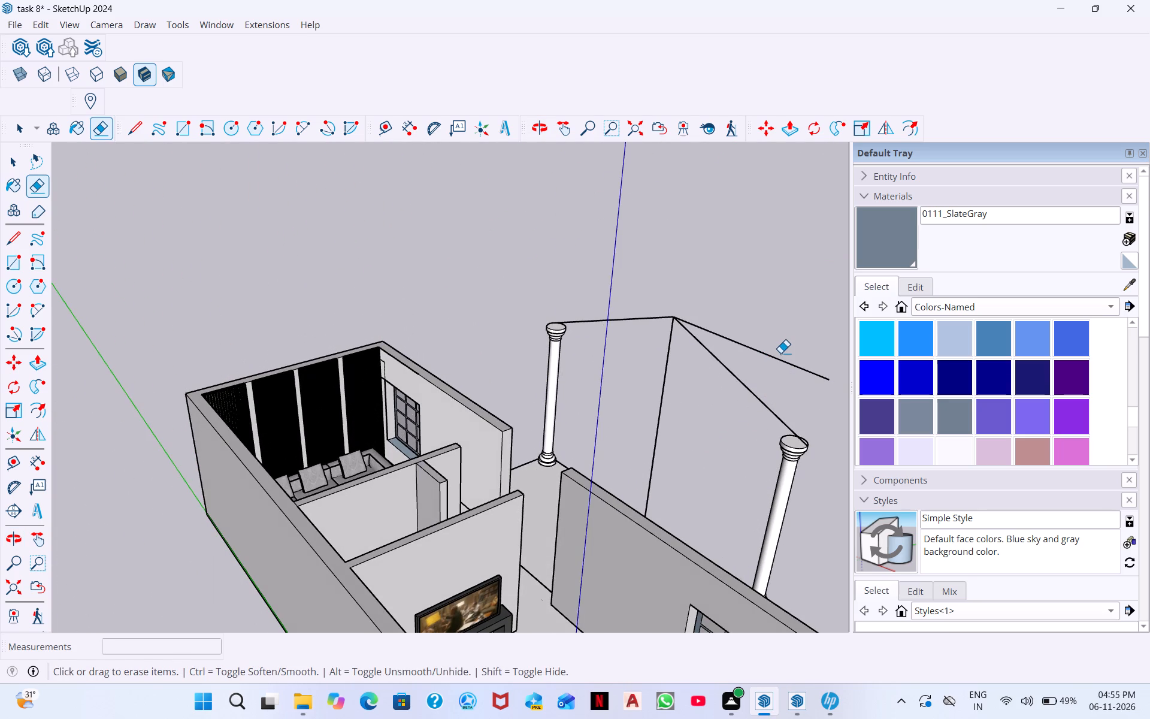
{"action": "left_click", "coordinate": [785, 359]}
{"action": "left_click_drag", "start_coordinate": [785, 365], "coordinate": [801, 345]}
Draw a line about 13' 8" long from the bedroom-side pillar's top to the top edge of the front wall.
{"action": "scroll", "coordinate": [788, 349], "scroll_direction": "down", "scroll_amount": 1}
{"action": "middle_click_drag", "start_coordinate": [788, 349], "coordinate": [713, 307]}
{"action": "scroll", "coordinate": [616, 456], "scroll_direction": "down", "scroll_amount": 1}
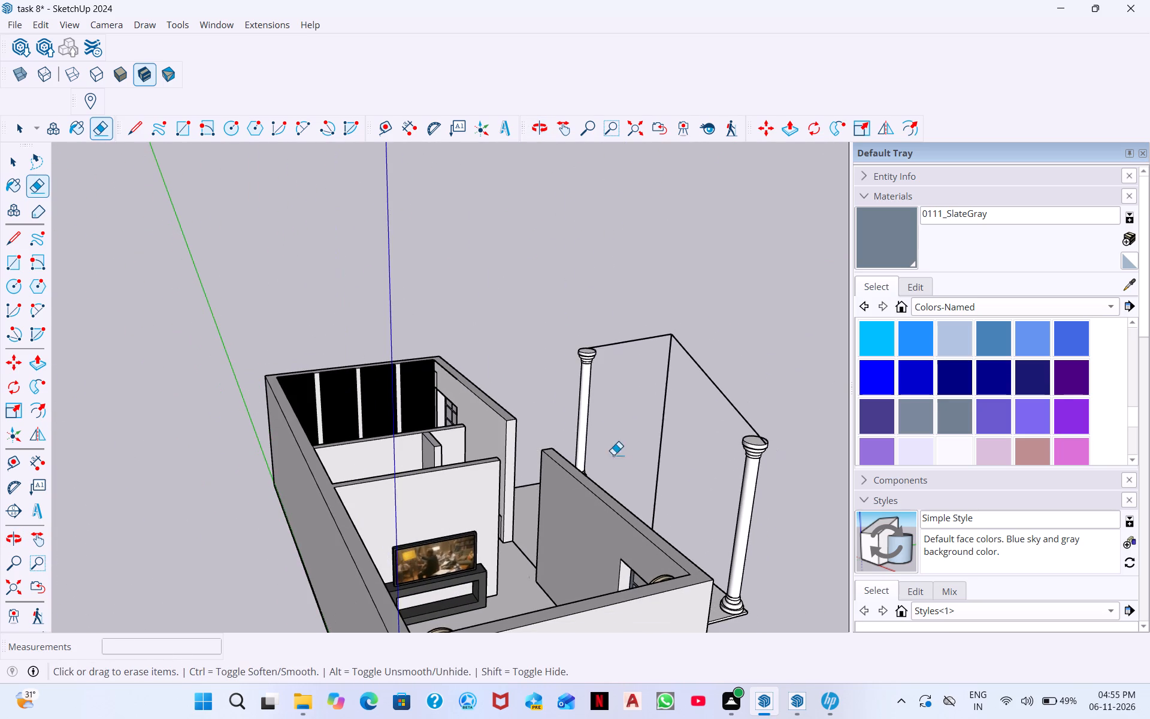
{"action": "middle_click_drag", "start_coordinate": [582, 426], "coordinate": [447, 368]}
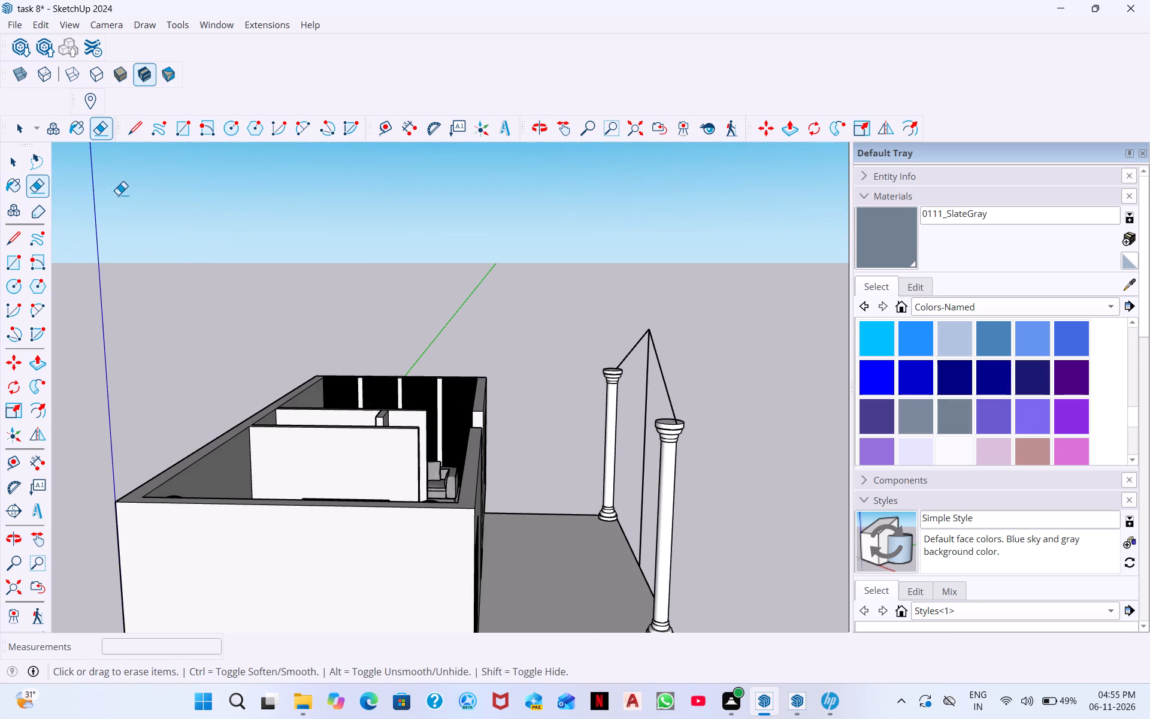
{"action": "left_click", "coordinate": [20, 131]}
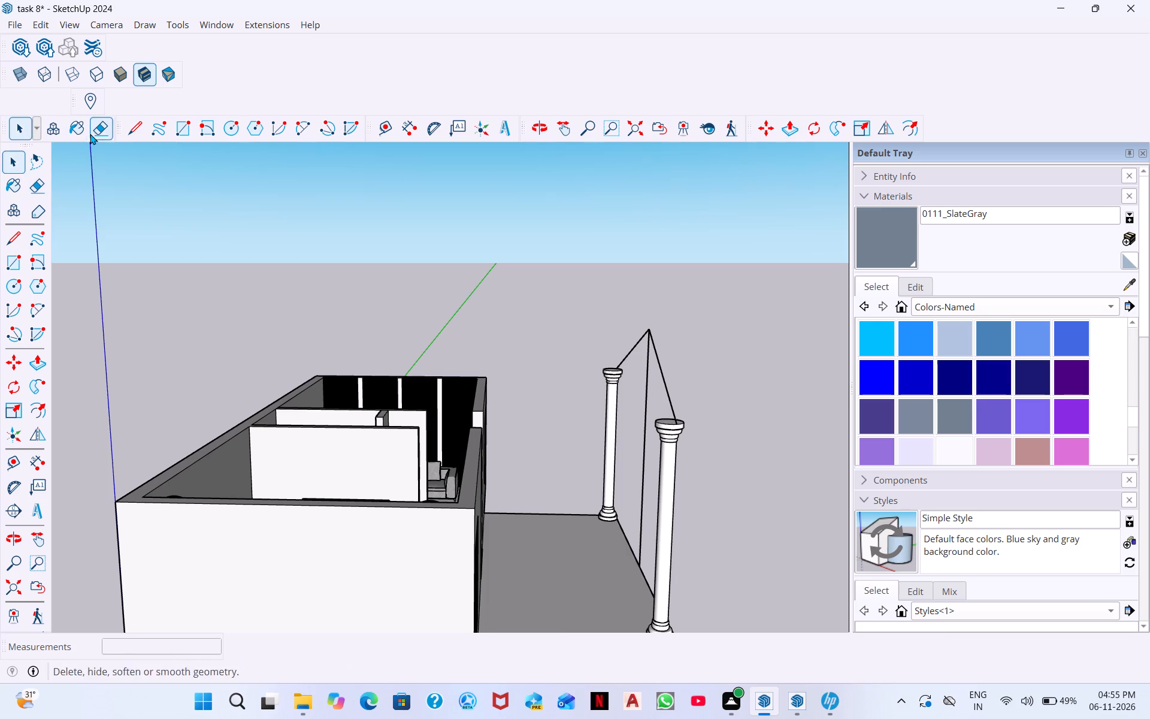
{"action": "left_click", "coordinate": [140, 131]}
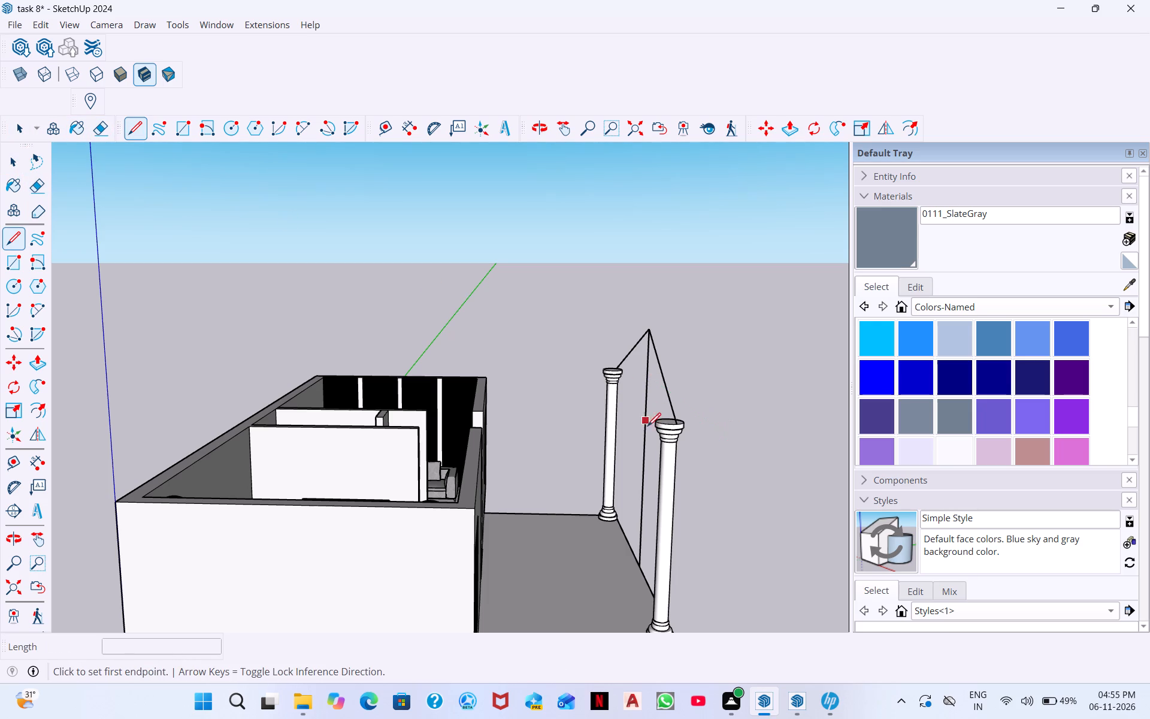
{"action": "scroll", "coordinate": [655, 433], "scroll_direction": "up", "scroll_amount": 9}
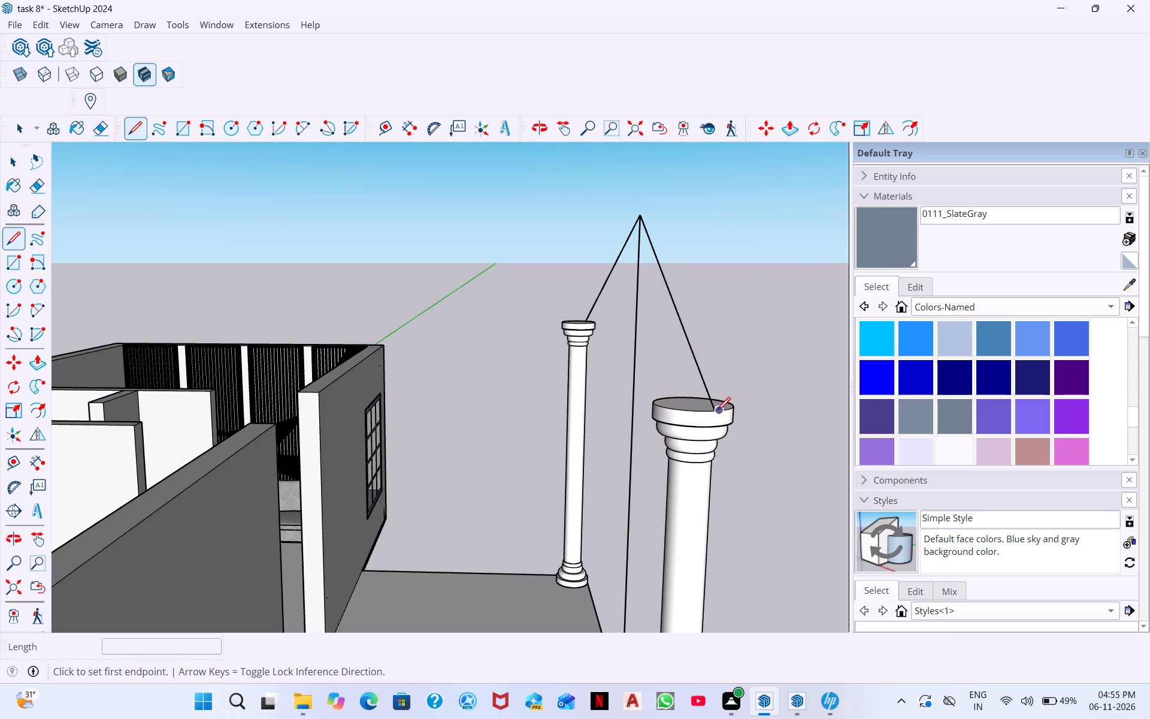
{"action": "left_click", "coordinate": [717, 410]}
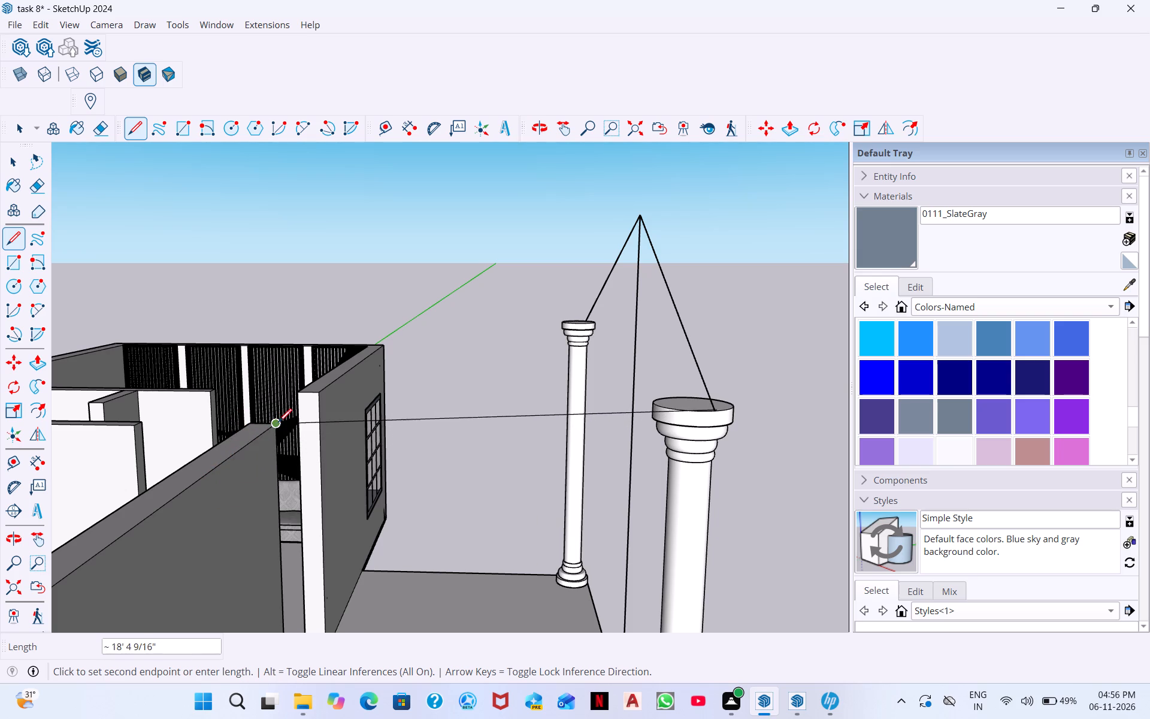
{"action": "left_click", "coordinate": [204, 476]}
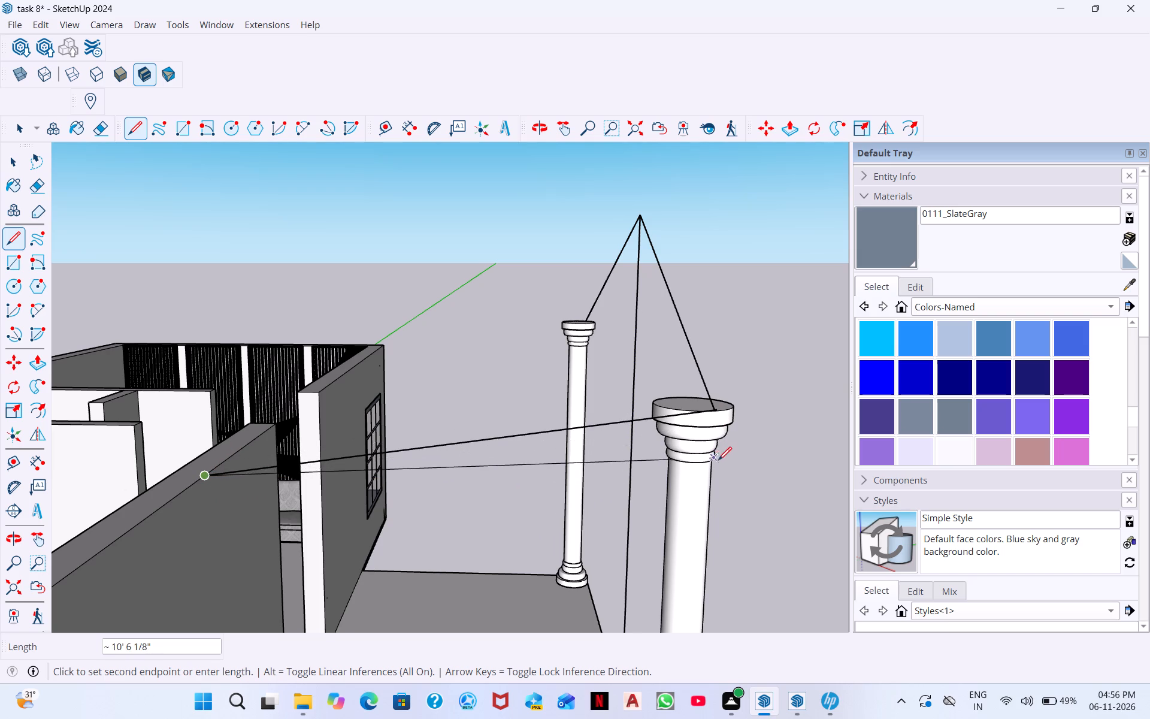
{"action": "scroll", "coordinate": [664, 417], "scroll_direction": "down", "scroll_amount": 9}
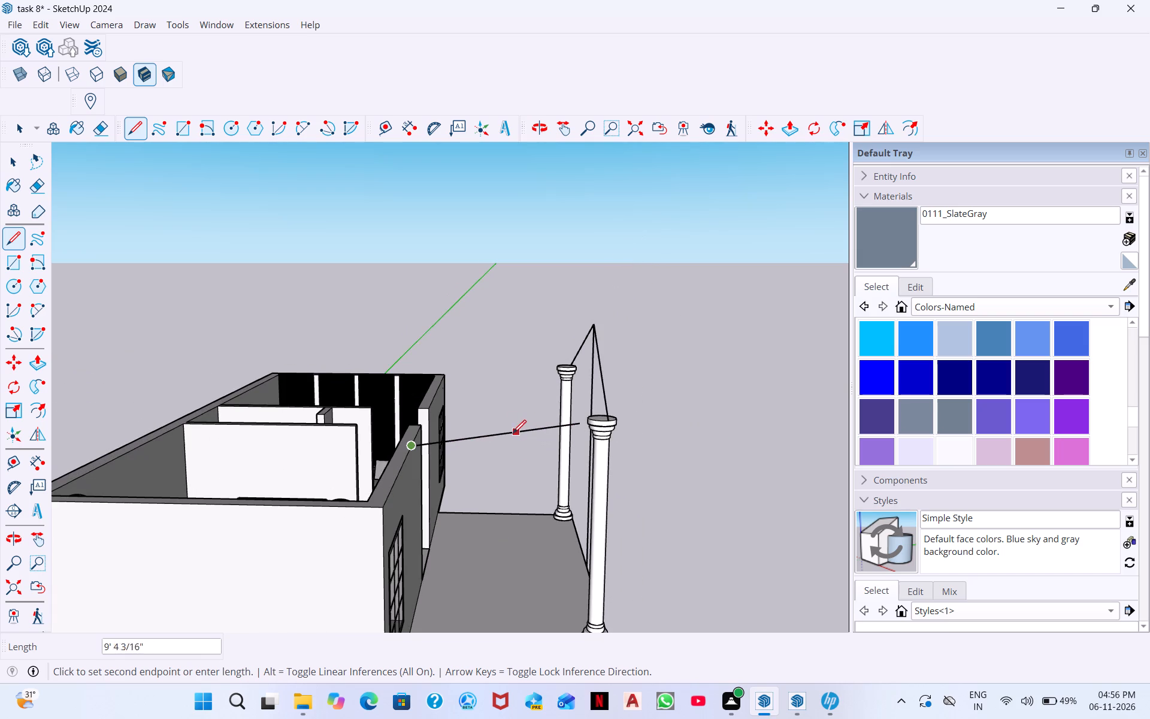
{"action": "key", "text": "Escape"}
Draw a line about 10' 7" long from the bedroom-side pillar's outer top edge to the front wall's top above the bedroom window.
{"action": "middle_click_drag", "start_coordinate": [595, 455], "coordinate": [90, 561]}
{"action": "scroll", "coordinate": [208, 409], "scroll_direction": "down", "scroll_amount": 1}
{"action": "middle_click_drag", "start_coordinate": [210, 427], "coordinate": [185, 481]}
{"action": "scroll", "coordinate": [193, 429], "scroll_direction": "up", "scroll_amount": 5}
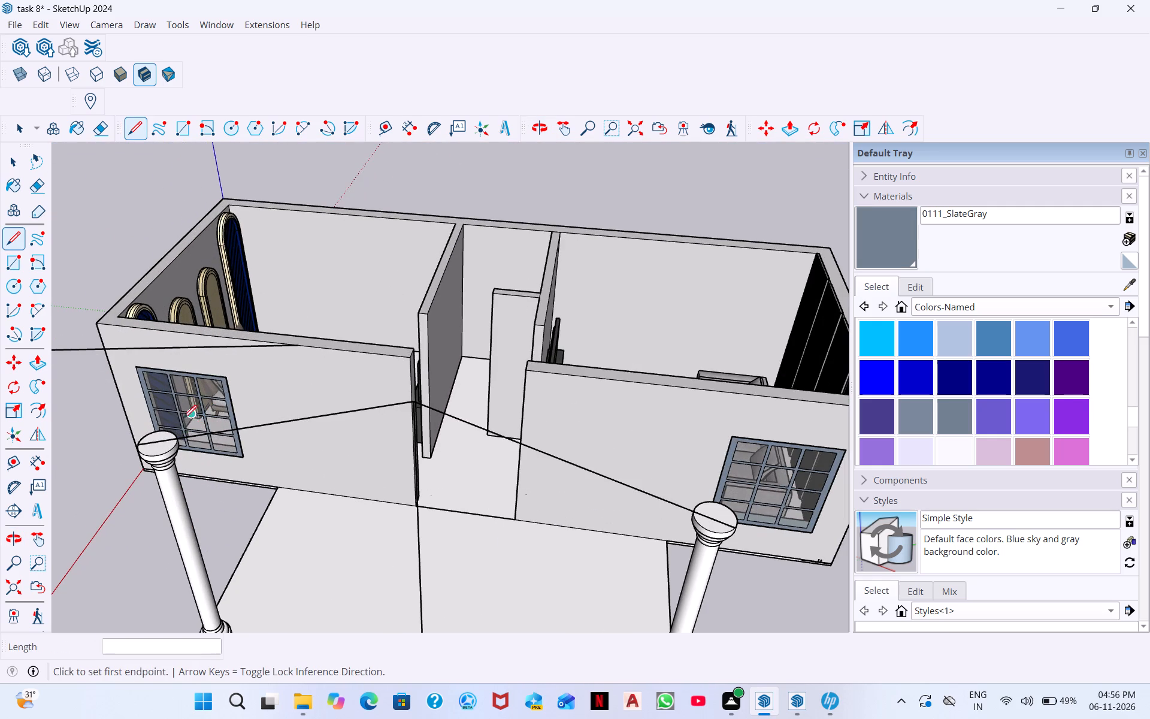
{"action": "left_click_drag", "start_coordinate": [137, 445], "coordinate": [147, 442]}
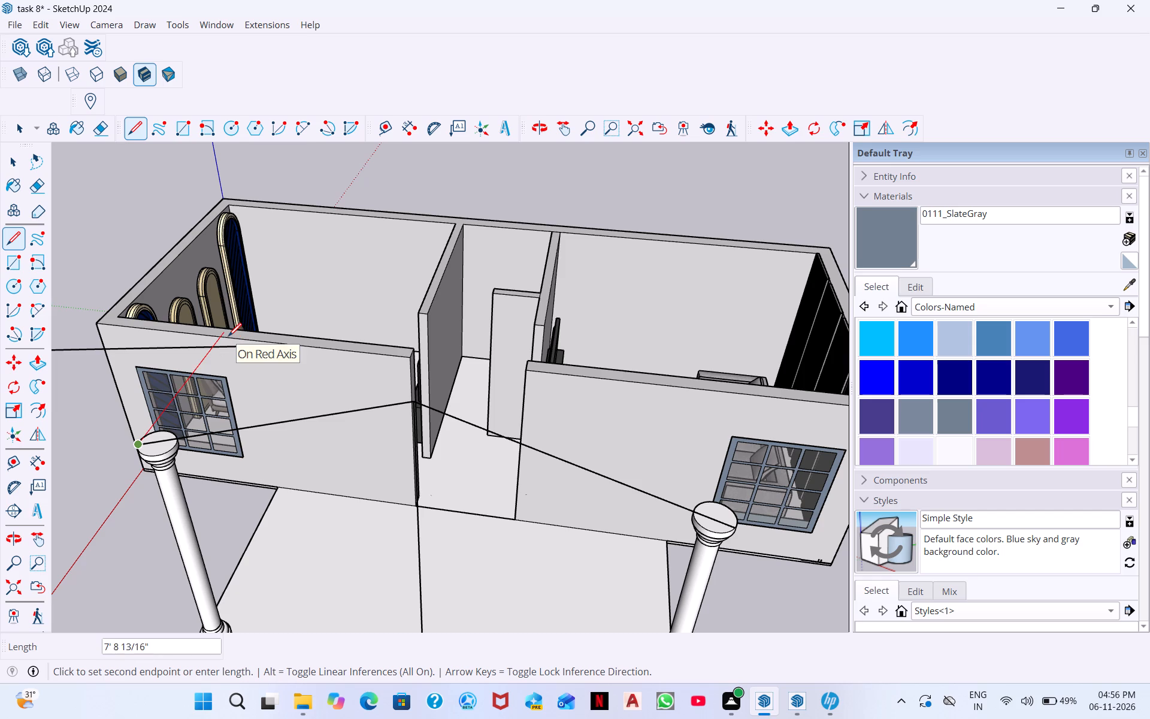
{"action": "left_click", "coordinate": [208, 336]}
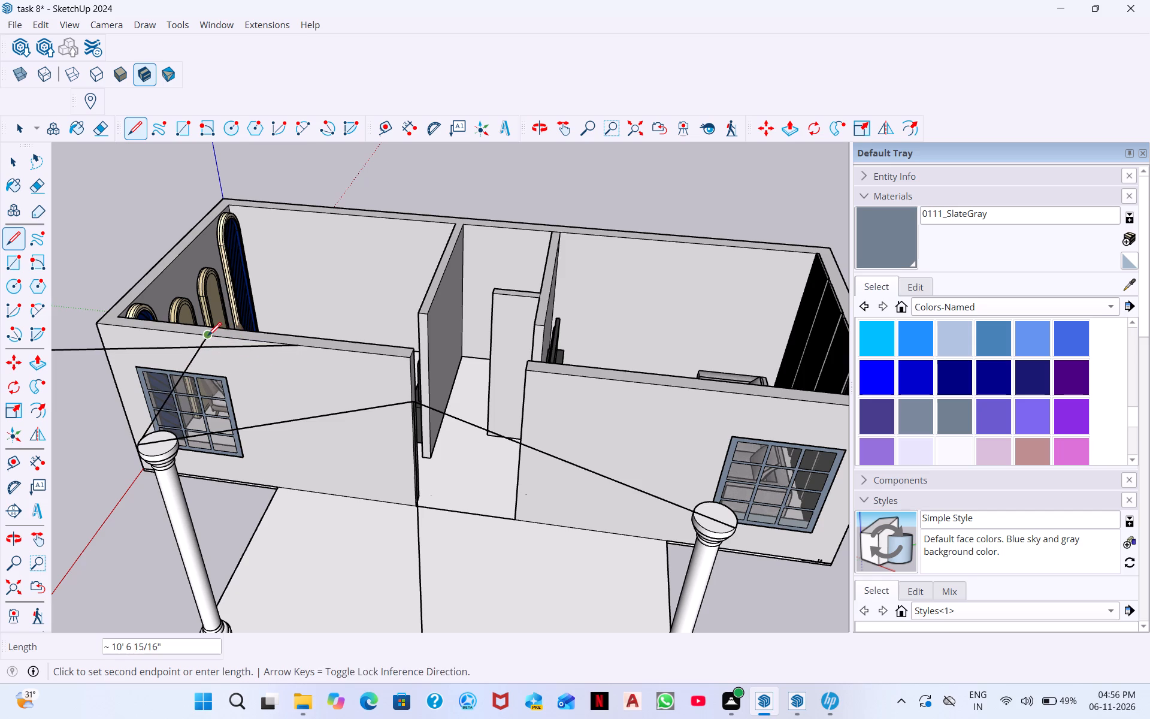
{"action": "key", "text": "grave"}
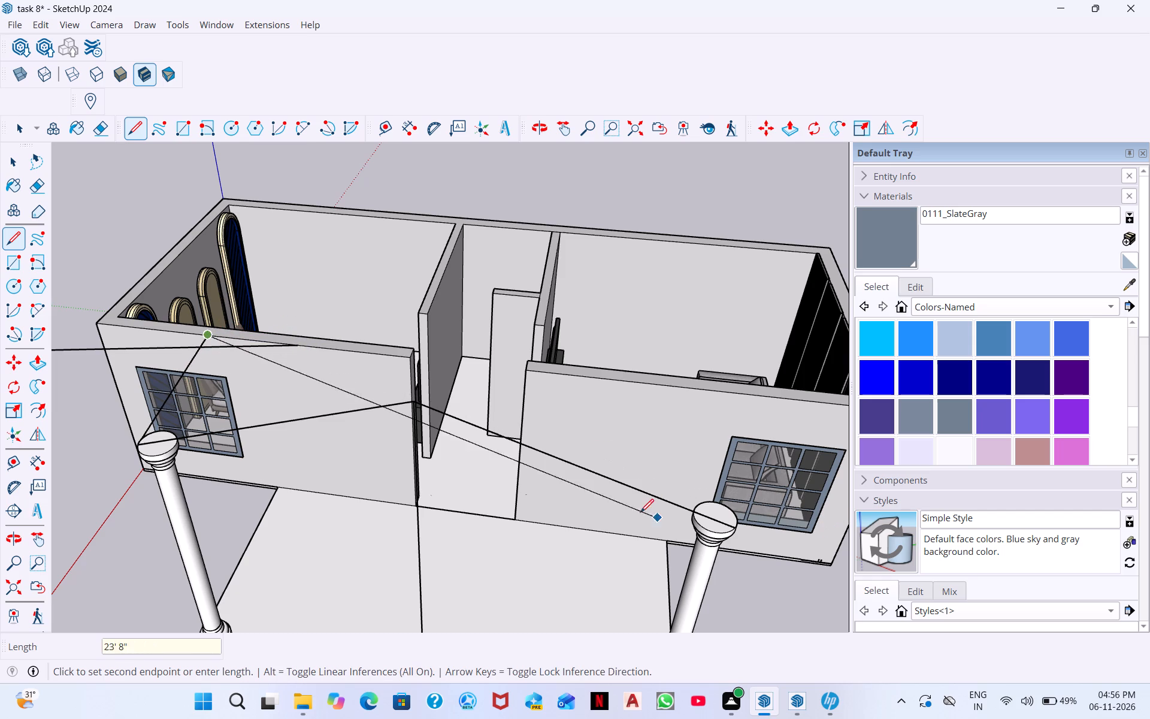
{"action": "key", "text": "space"}
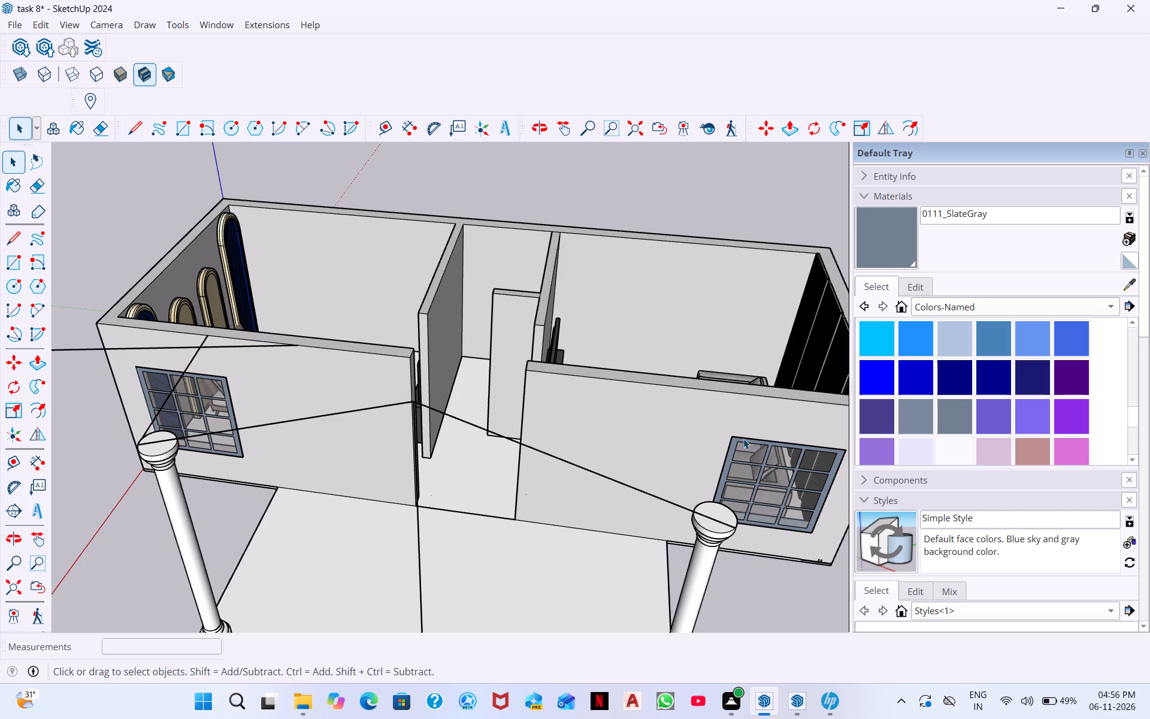
Draw a line about 10' 7" from the living-room-side pillar's top to the front wall's top edge, continuing about 11" along the wall.
{"action": "left_click", "coordinate": [134, 137]}
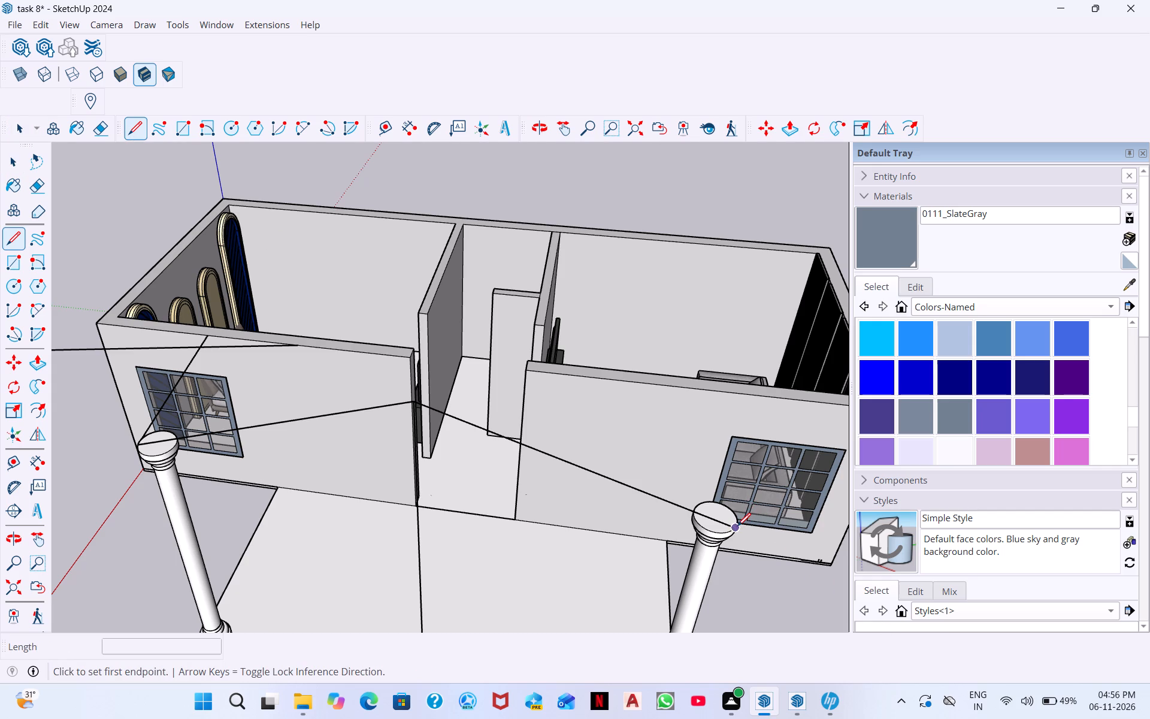
{"action": "left_click", "coordinate": [735, 527]}
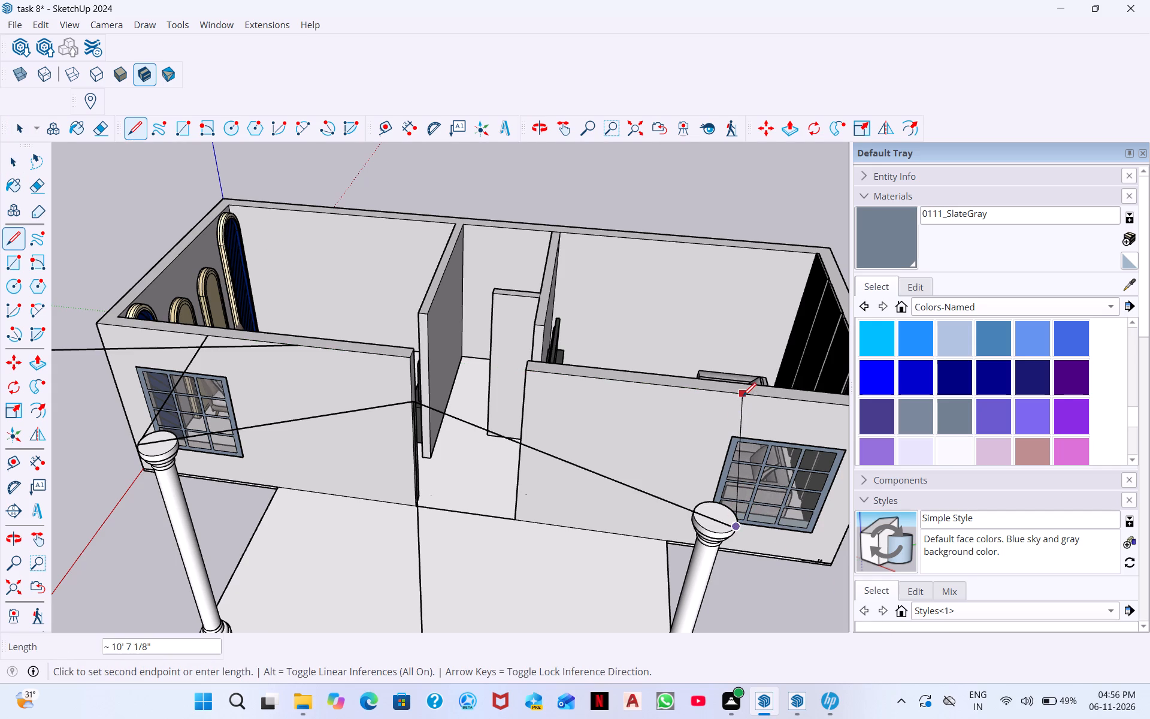
{"action": "left_click", "coordinate": [743, 396]}
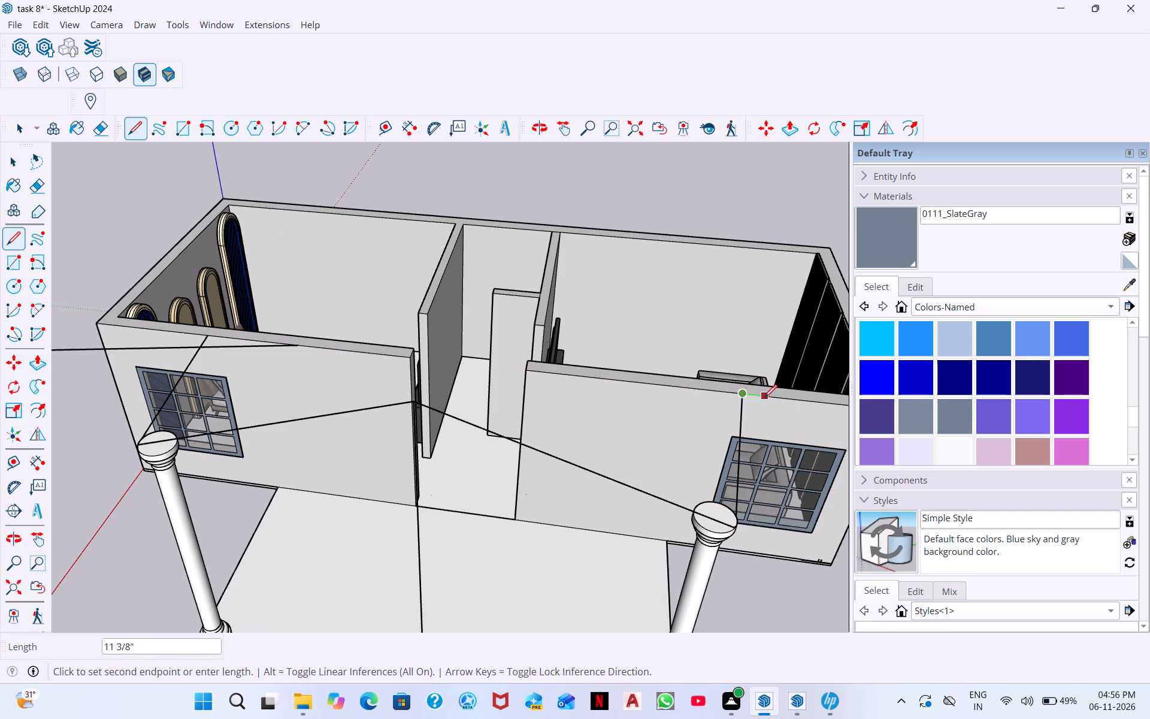
{"action": "left_click", "coordinate": [764, 397]}
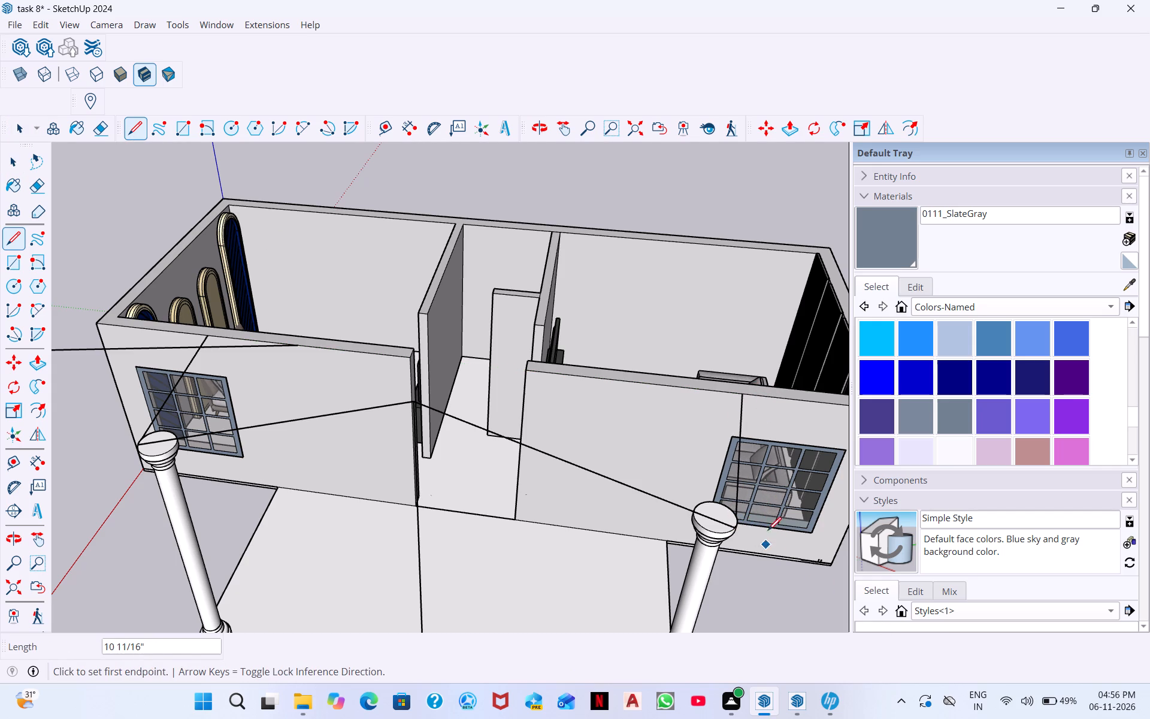
{"action": "key", "text": "Escape"}
Examine the gable lines and the pillar-to-wall connecting lines from the front, from above and from the side.
{"action": "scroll", "coordinate": [755, 492], "scroll_direction": "down", "scroll_amount": 2}
{"action": "middle_click_drag", "start_coordinate": [777, 540], "coordinate": [749, 377]}
{"action": "middle_click_drag", "start_coordinate": [739, 437], "coordinate": [820, 437]}
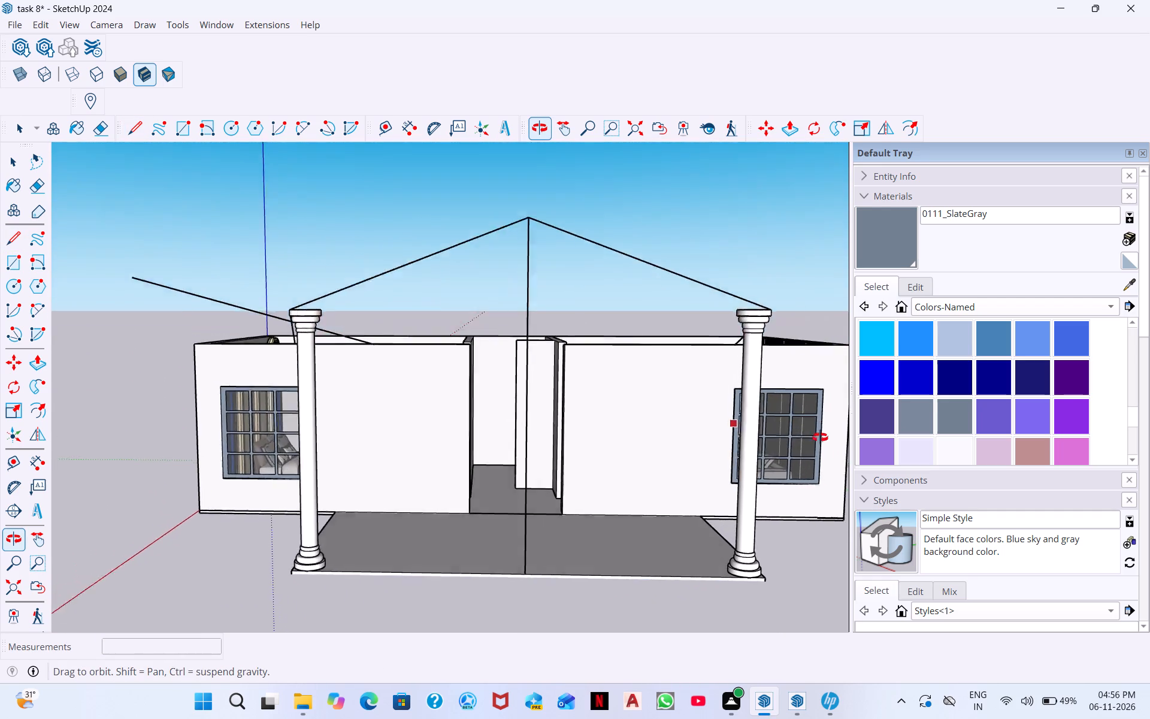
{"action": "middle_click_drag", "start_coordinate": [820, 437], "coordinate": [825, 443]}
{"action": "middle_click_drag", "start_coordinate": [676, 415], "coordinate": [618, 446]}
{"action": "scroll", "coordinate": [357, 415], "scroll_direction": "up", "scroll_amount": 2}
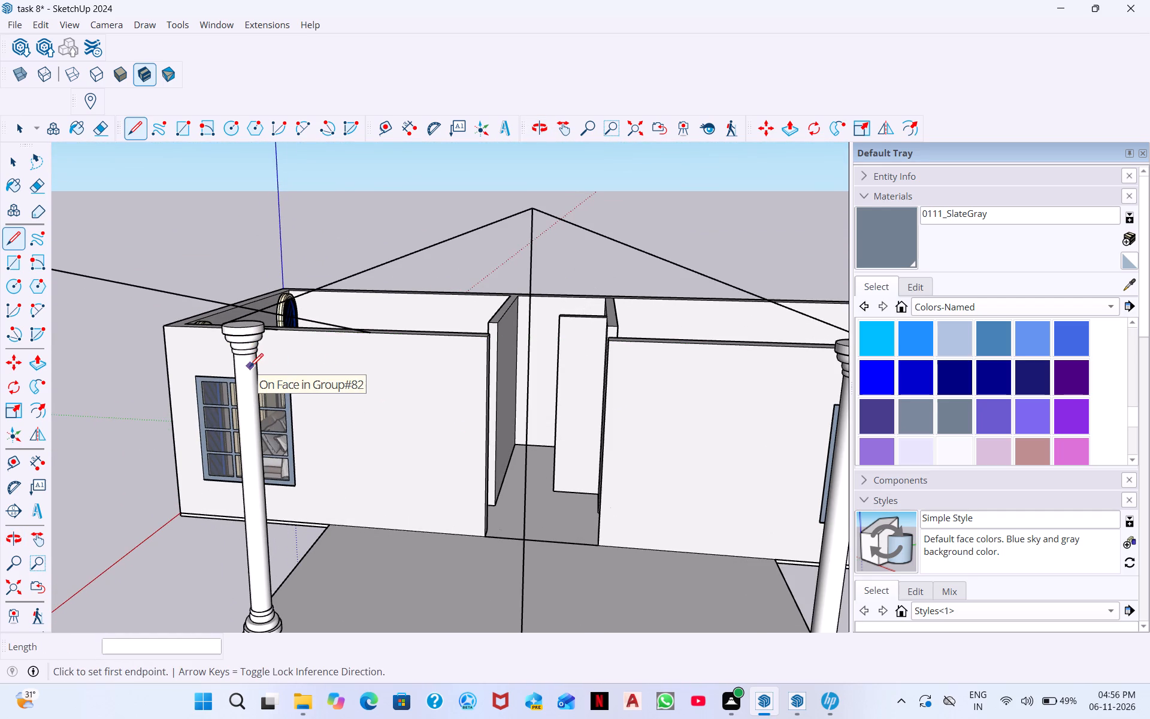
{"action": "scroll", "coordinate": [250, 367], "scroll_direction": "down", "scroll_amount": 2}
{"action": "middle_click_drag", "start_coordinate": [454, 346], "coordinate": [534, 490]}
{"action": "middle_click_drag", "start_coordinate": [494, 460], "coordinate": [179, 437]}
{"action": "scroll", "coordinate": [367, 473], "scroll_direction": "down", "scroll_amount": 1}
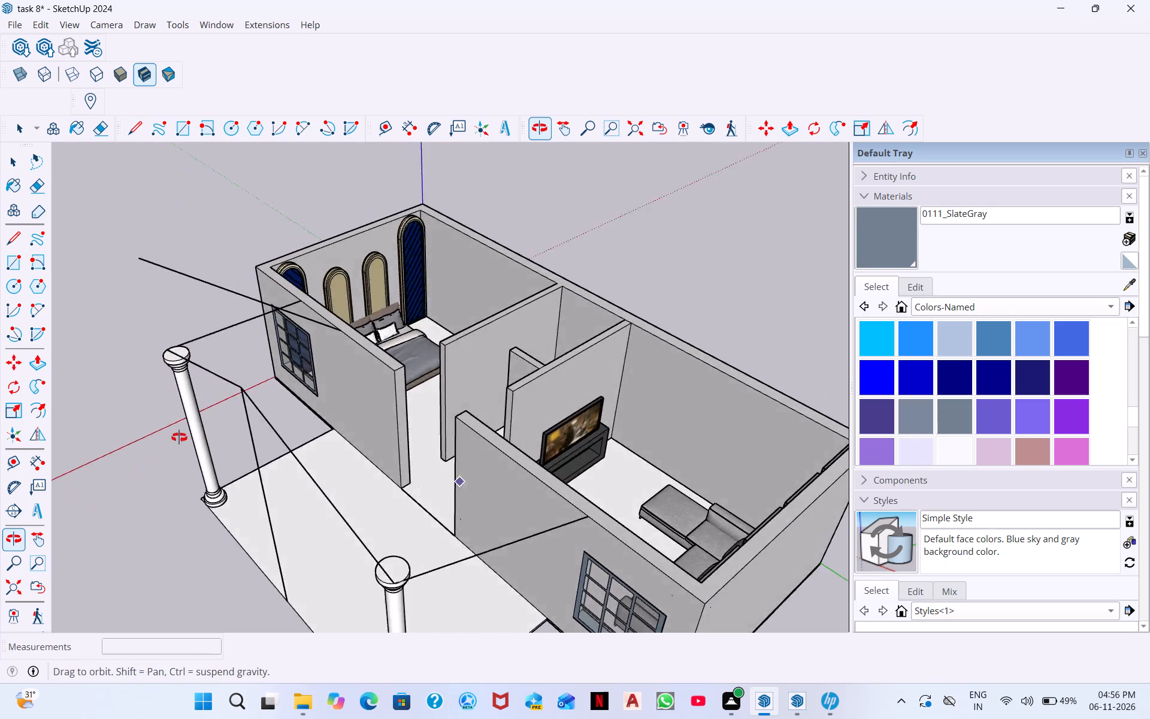
{"action": "middle_click_drag", "start_coordinate": [179, 437], "coordinate": [64, 333]}
{"action": "middle_click_drag", "start_coordinate": [432, 425], "coordinate": [431, 484]}
{"action": "key", "text": "Escape"}
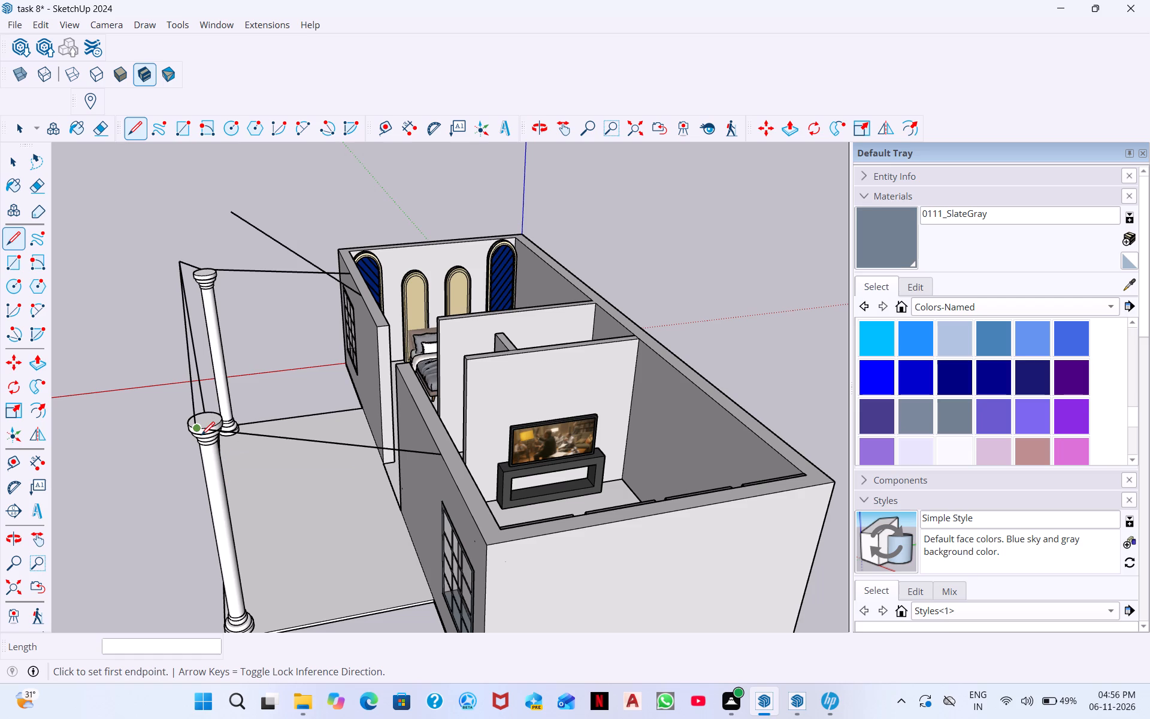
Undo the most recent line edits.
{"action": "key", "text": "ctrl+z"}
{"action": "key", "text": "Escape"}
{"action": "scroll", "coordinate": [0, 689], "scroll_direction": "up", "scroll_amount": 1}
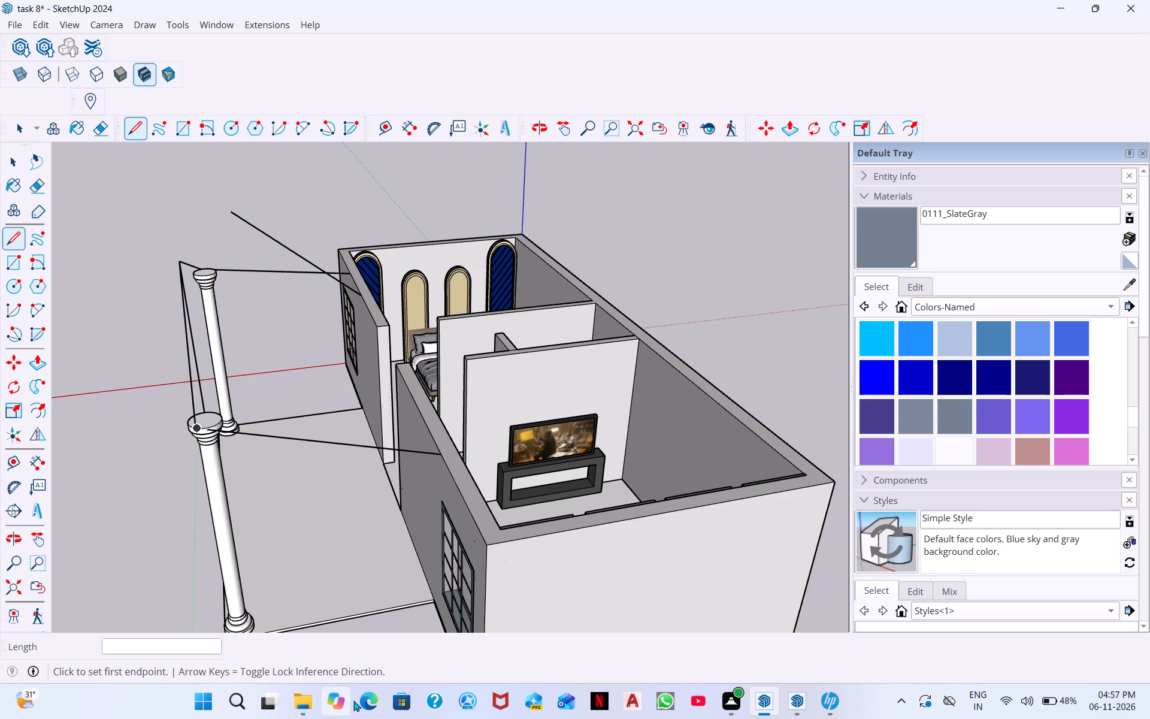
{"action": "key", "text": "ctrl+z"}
Undo the gable and pillar-to-wall connecting lines and the copy of the bedroom-side entrance pillar.
{"action": "key", "text": "ctrl+z"}
{"action": "key", "text": "ctrl+z"}
{"action": "key", "text": "ctrl+z"}
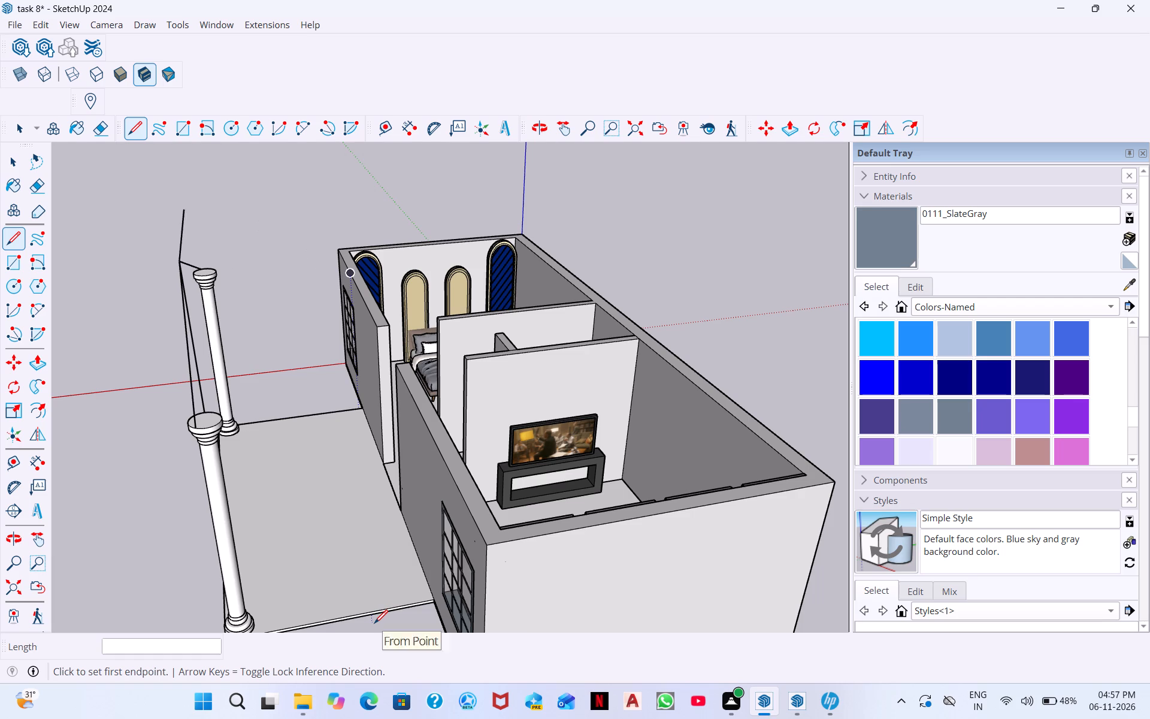
{"action": "key", "text": "ctrl+z"}
{"action": "key", "text": "ctrl+z"}
{"action": "key", "text": "ctrl+z"}
{"action": "key", "text": "ctrl+z"}
{"action": "key", "text": "ctrl+z"}
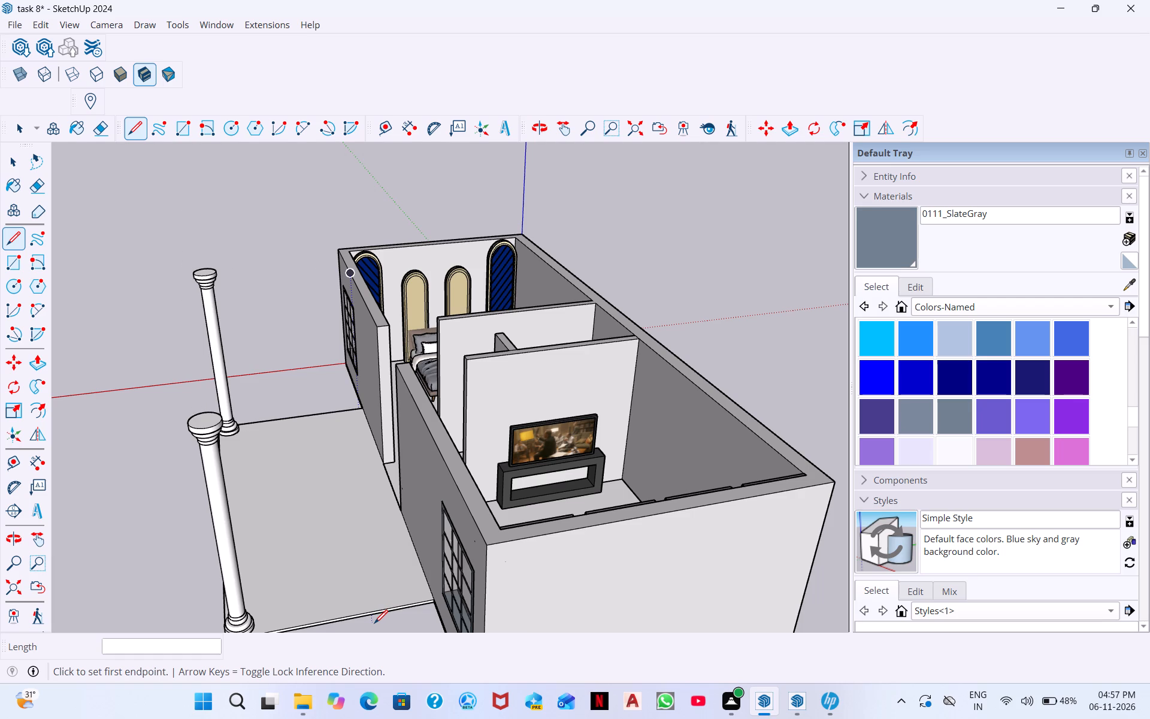
{"action": "key", "text": "ctrl+z"}
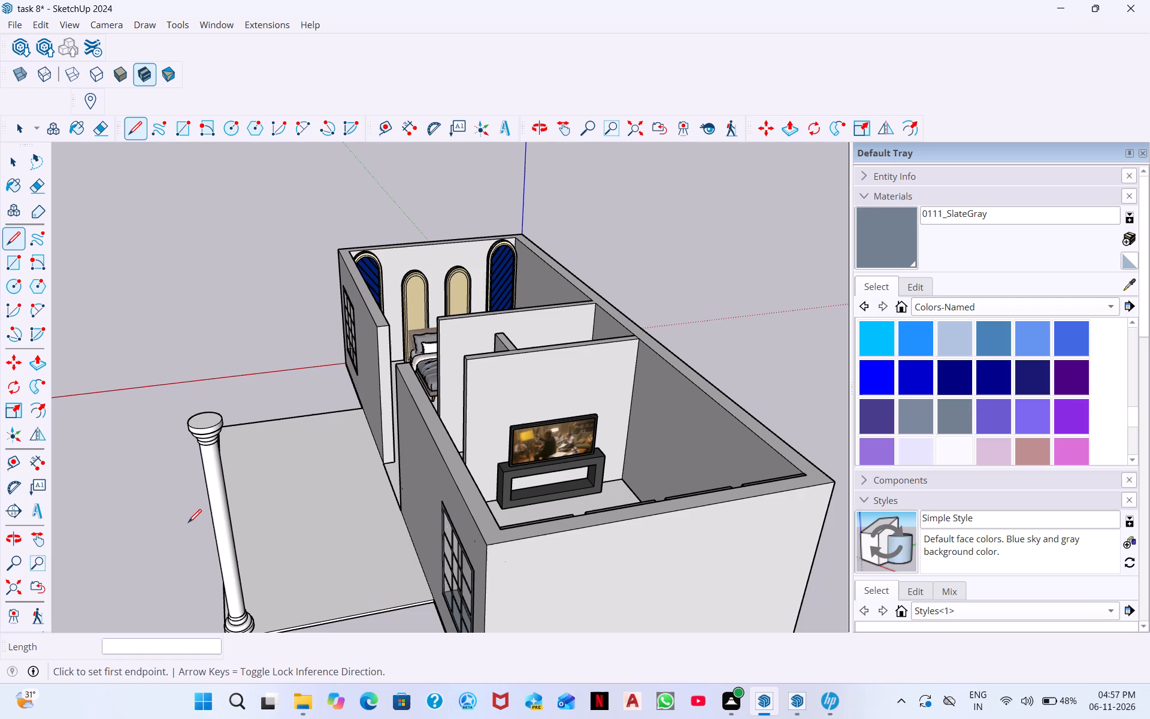
{"action": "key", "text": "Escape"}
{"action": "key", "text": "space"}
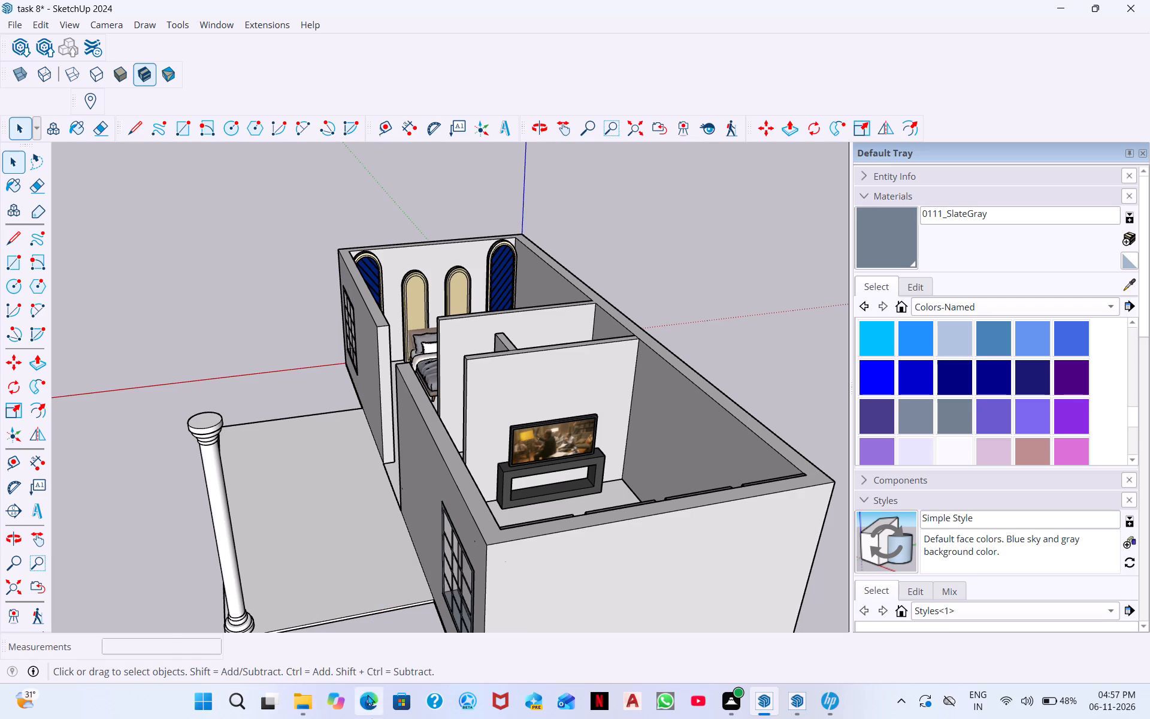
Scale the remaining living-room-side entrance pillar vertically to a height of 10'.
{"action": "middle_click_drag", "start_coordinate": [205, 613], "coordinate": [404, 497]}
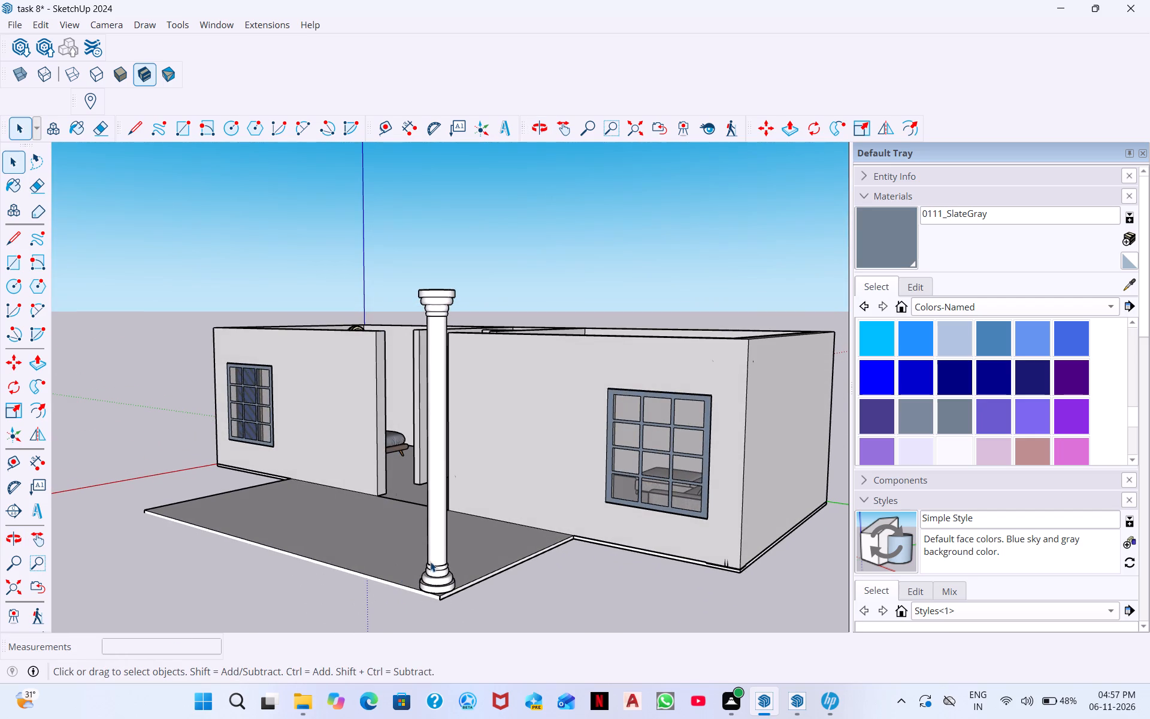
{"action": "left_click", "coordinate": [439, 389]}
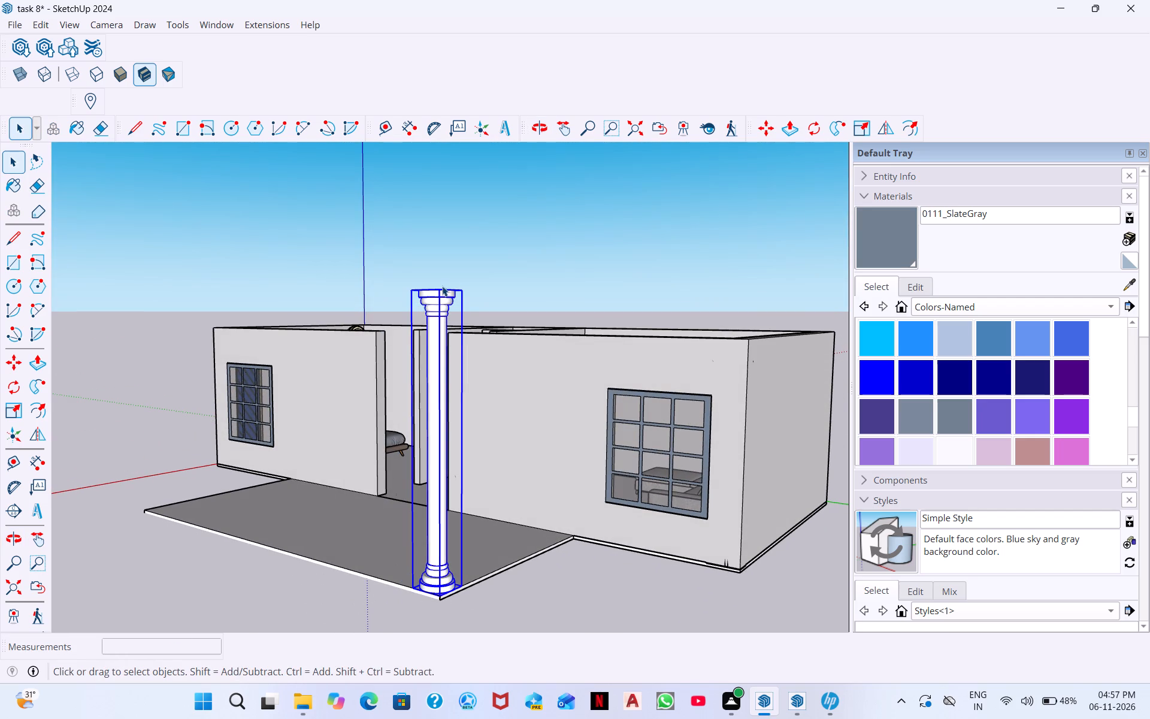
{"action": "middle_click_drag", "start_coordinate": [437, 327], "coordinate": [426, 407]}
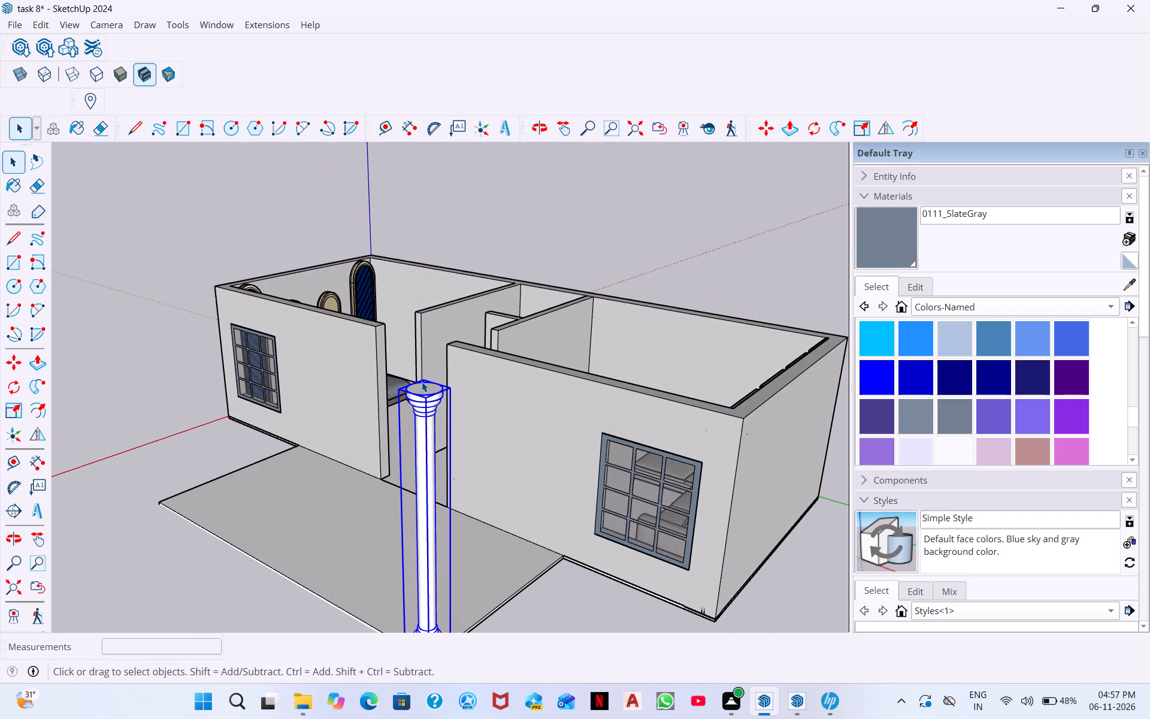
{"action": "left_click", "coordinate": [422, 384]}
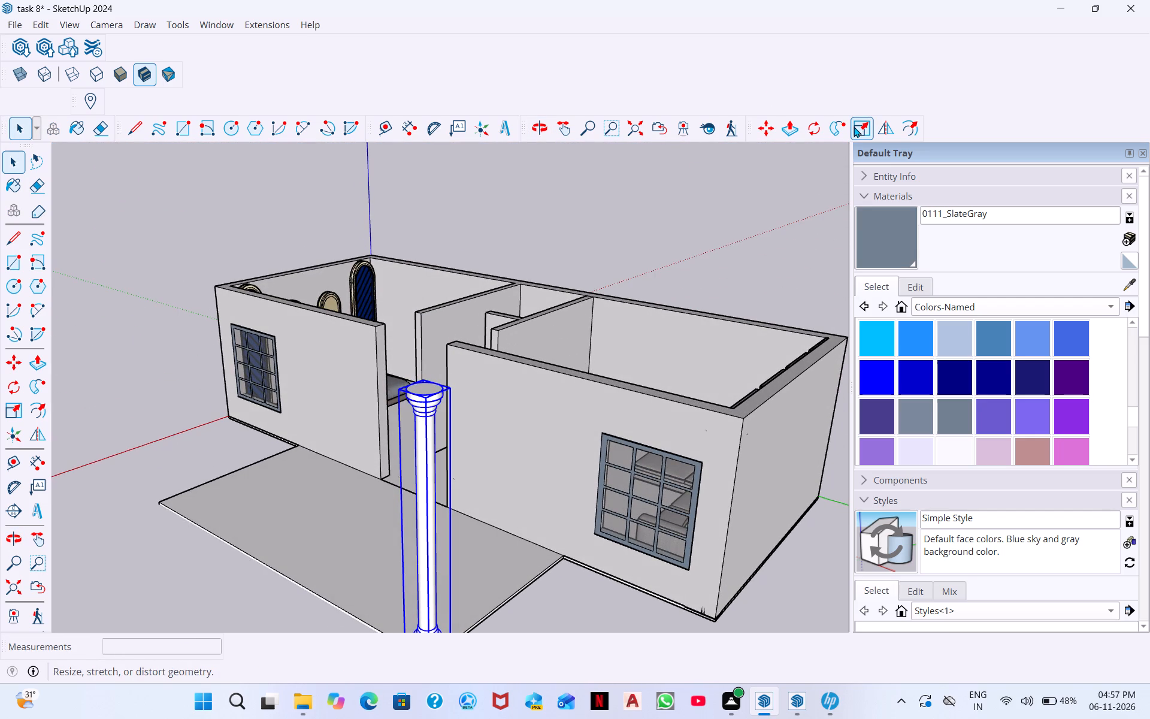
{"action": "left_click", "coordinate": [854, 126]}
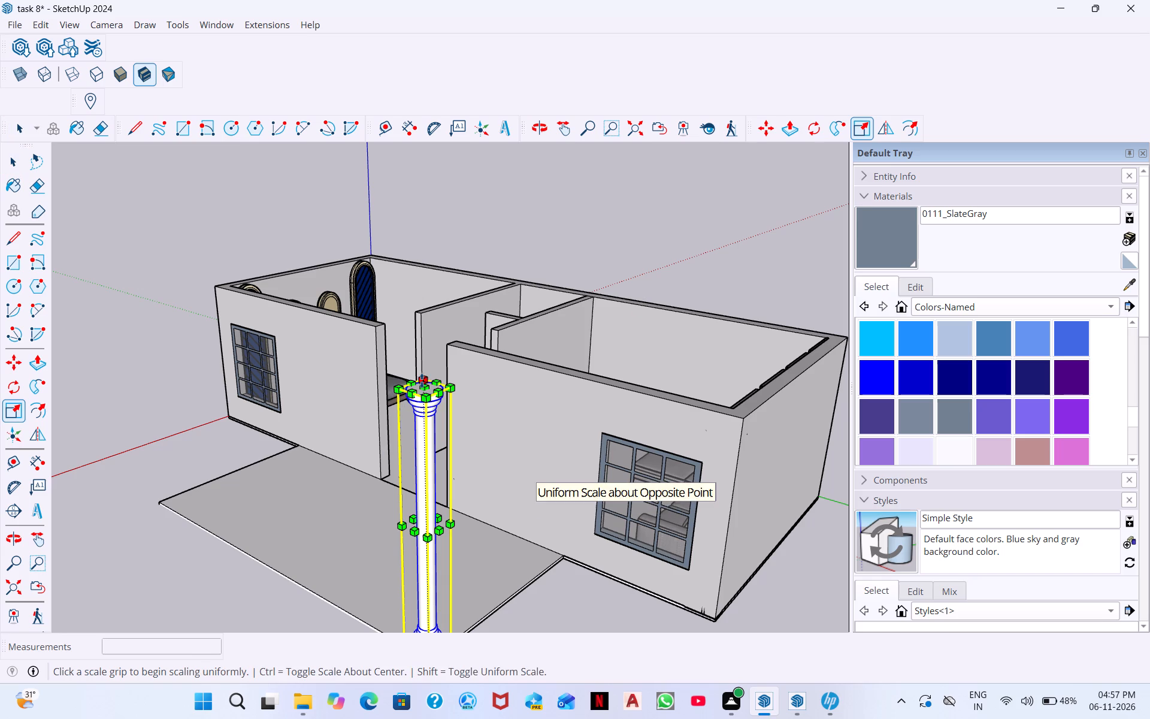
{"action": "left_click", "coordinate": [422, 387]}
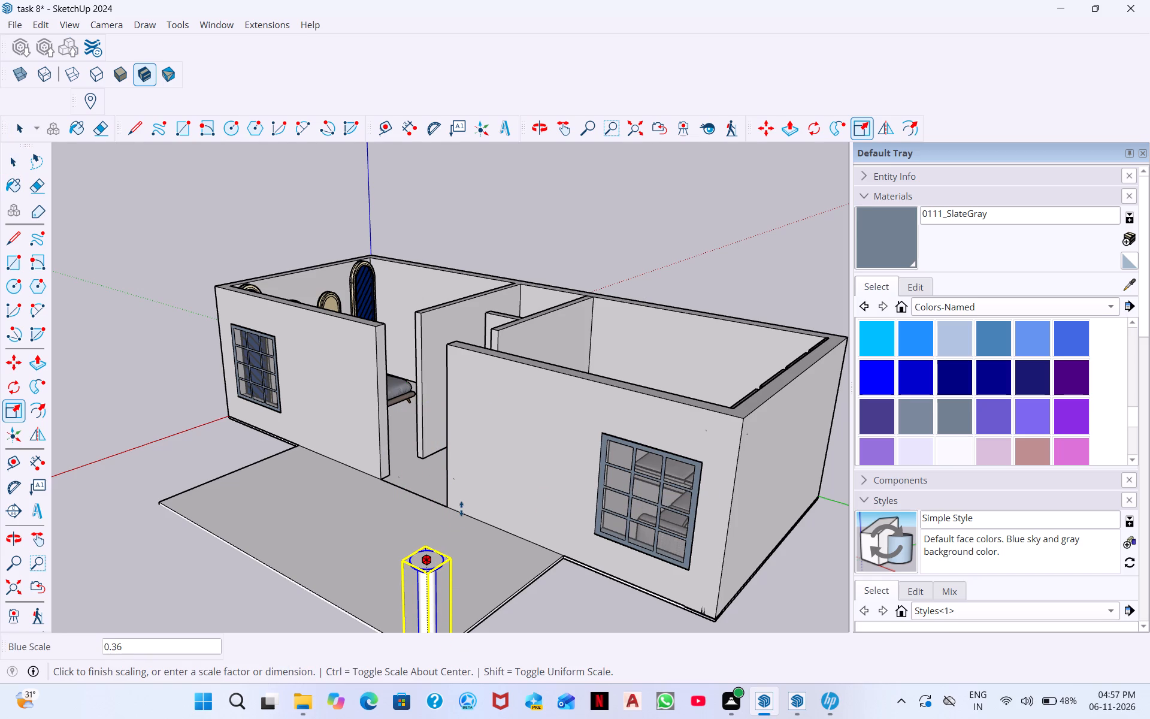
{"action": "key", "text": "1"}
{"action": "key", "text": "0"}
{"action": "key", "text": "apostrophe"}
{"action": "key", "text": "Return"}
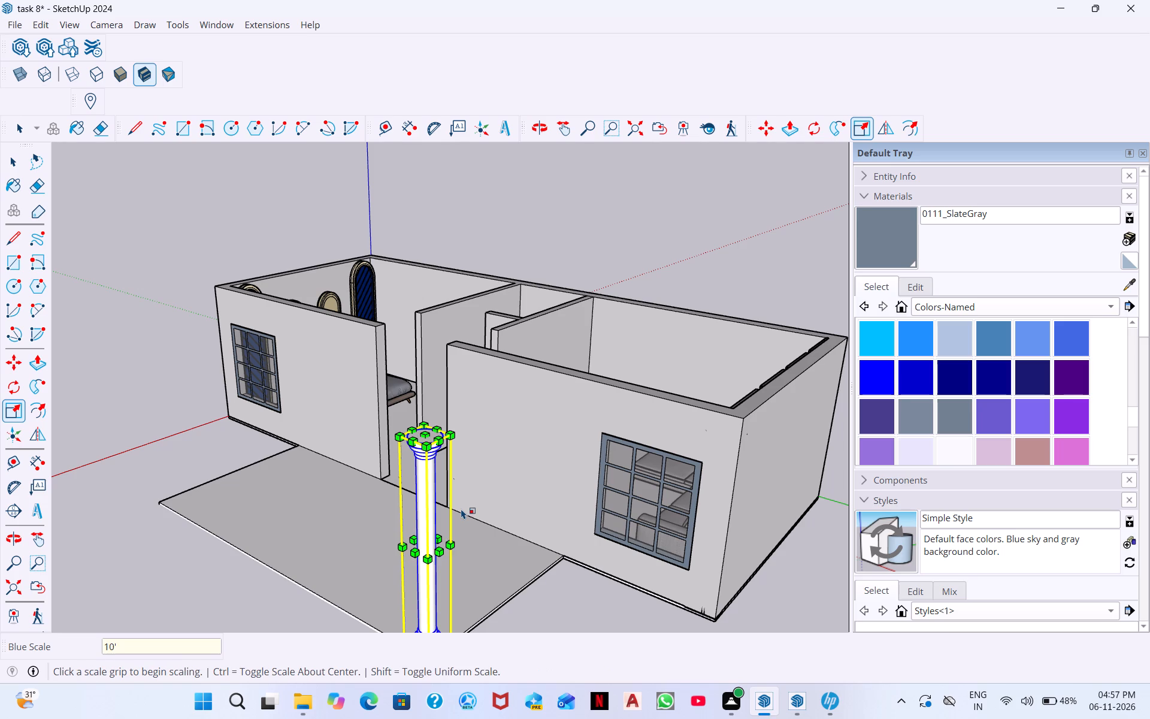
Examine the pillar's height against the house walls from the side, the back and the front.
{"action": "middle_click_drag", "start_coordinate": [497, 475], "coordinate": [438, 465]}
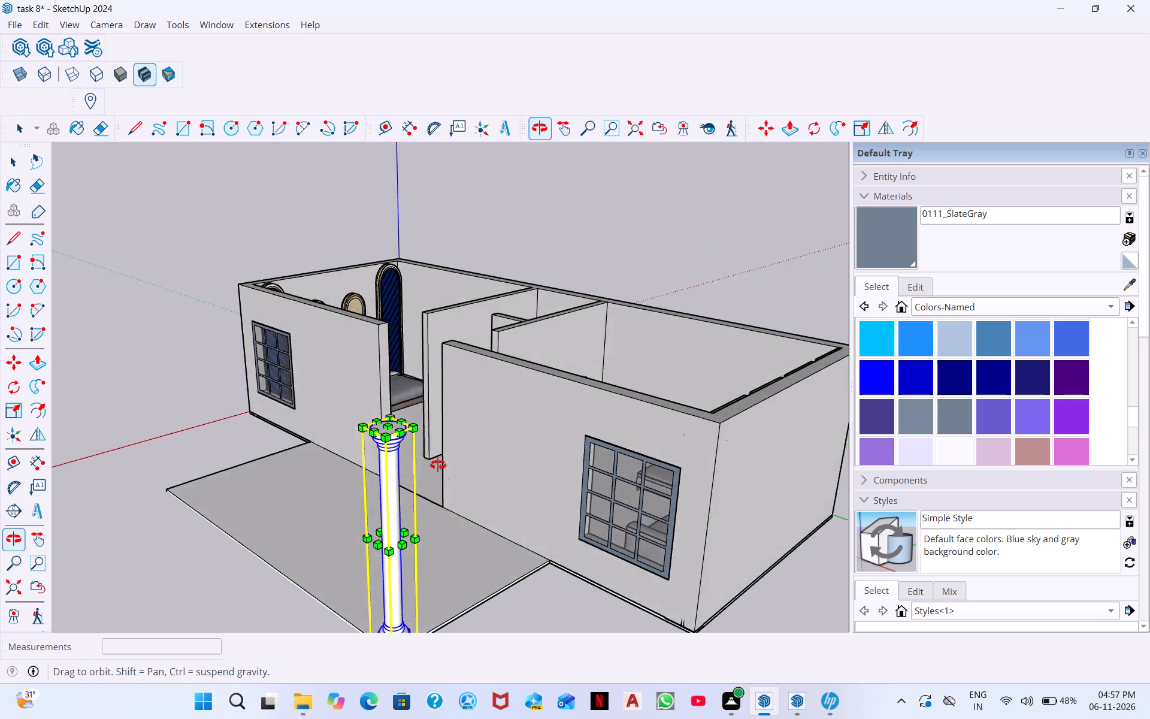
{"action": "middle_click_drag", "start_coordinate": [438, 465], "coordinate": [283, 434]}
{"action": "middle_click_drag", "start_coordinate": [352, 404], "coordinate": [35, 359]}
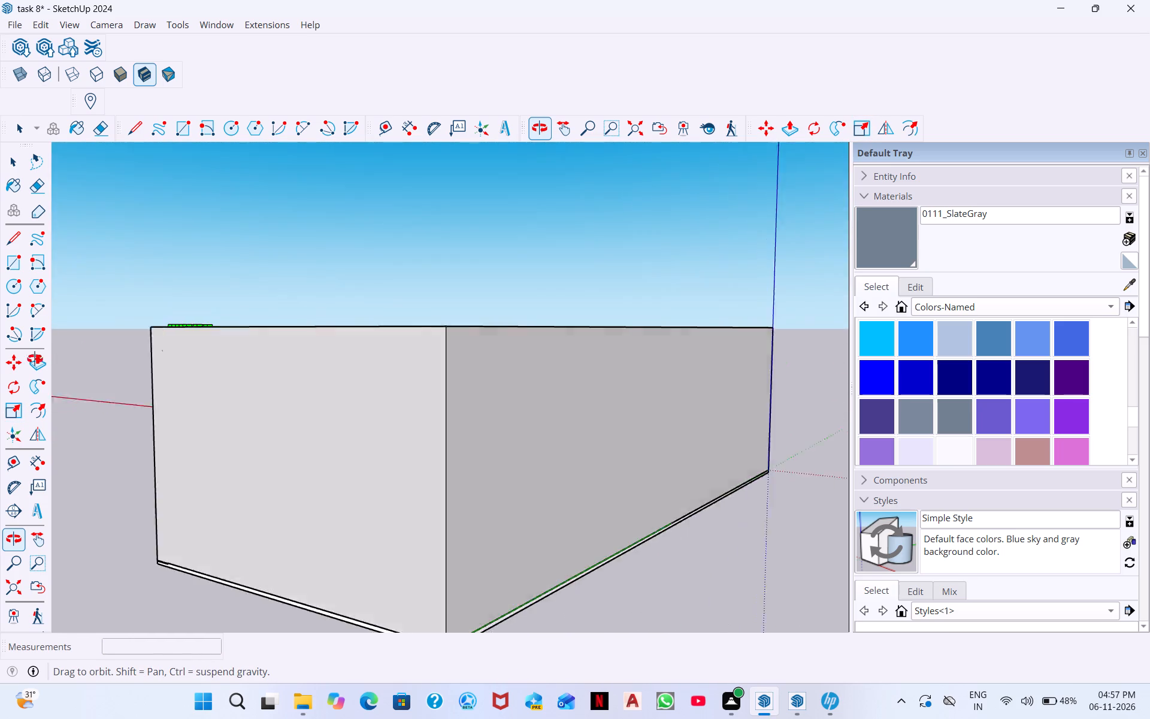
{"action": "middle_click_drag", "start_coordinate": [35, 359], "coordinate": [1, 364]}
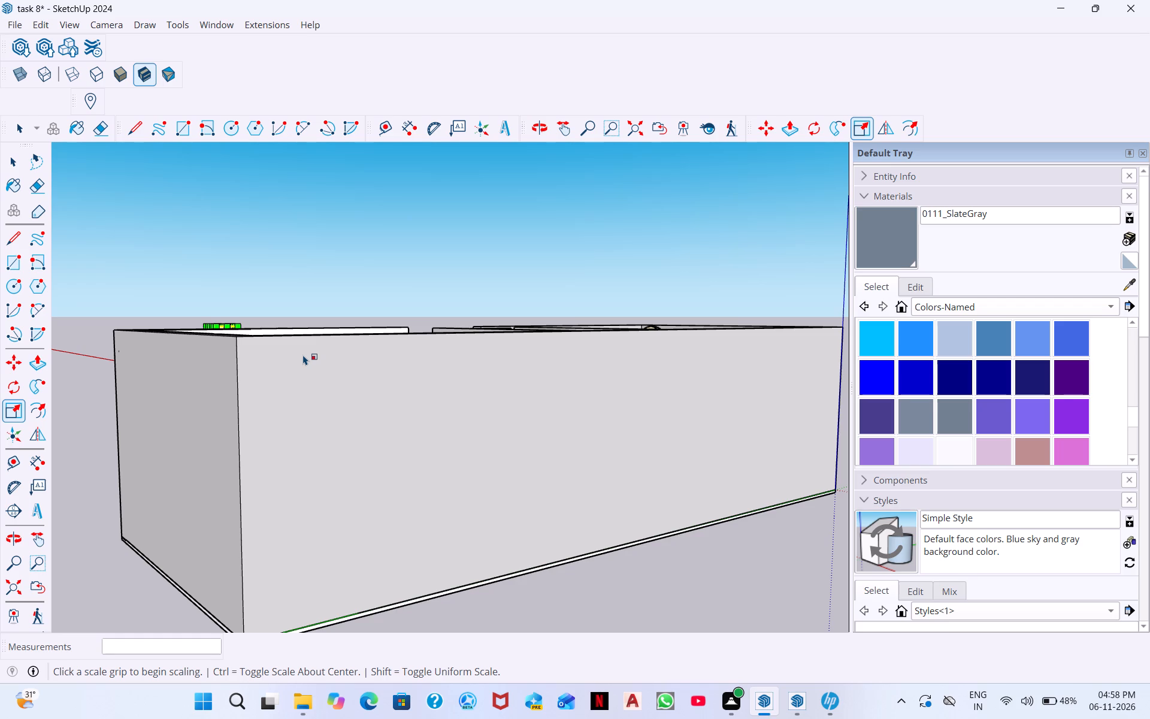
{"action": "middle_click_drag", "start_coordinate": [360, 357], "coordinate": [543, 410]}
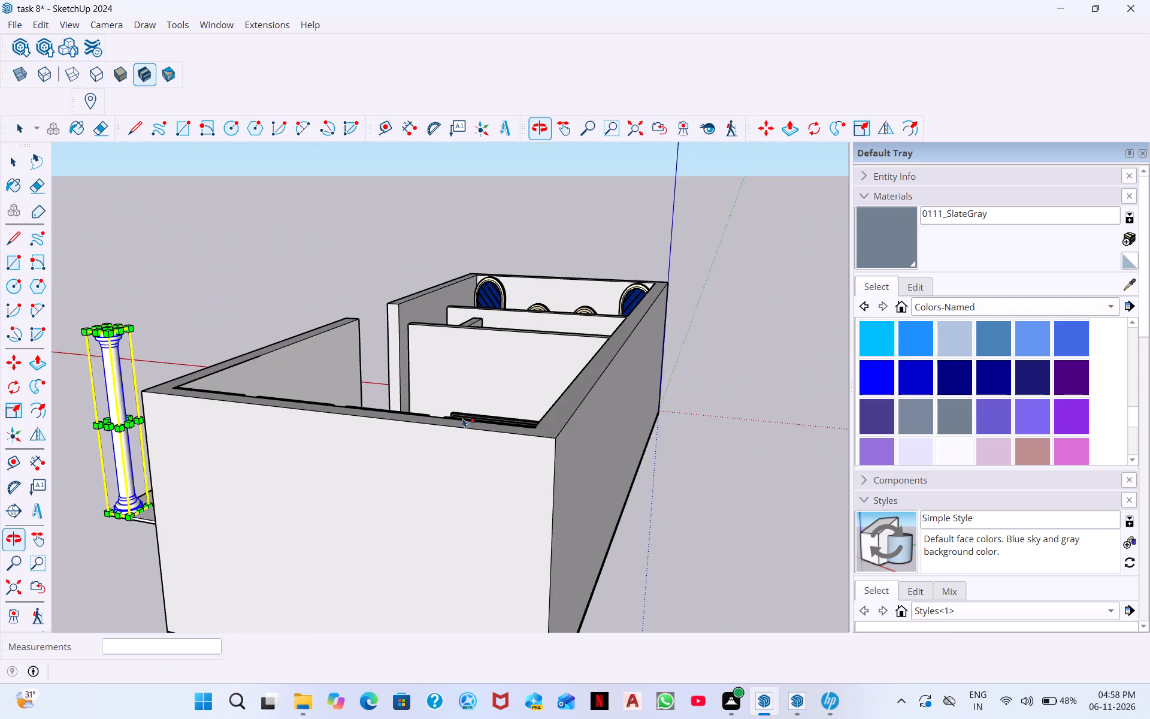
{"action": "middle_click_drag", "start_coordinate": [376, 440], "coordinate": [595, 429]}
{"action": "scroll", "coordinate": [334, 466], "scroll_direction": "up", "scroll_amount": 2}
{"action": "scroll", "coordinate": [231, 484], "scroll_direction": "down", "scroll_amount": 6}
{"action": "middle_click_drag", "start_coordinate": [77, 479], "coordinate": [178, 478]}
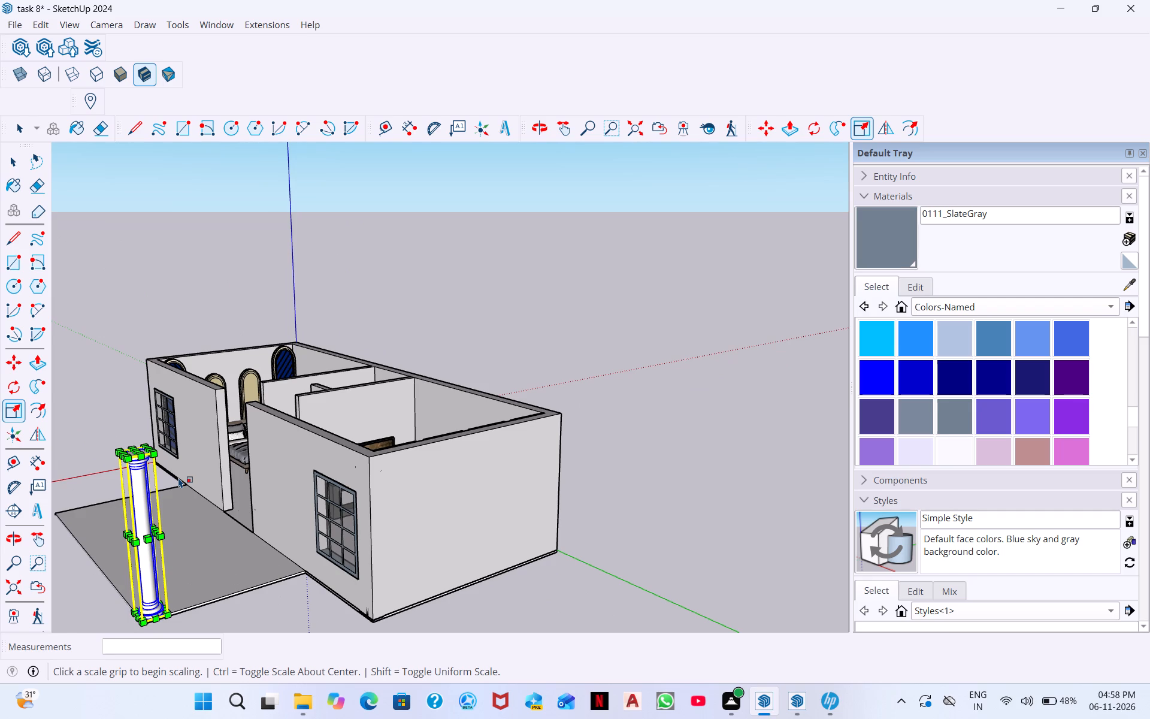
Scale the living-room-side entrance pillar vertically to a height of 11'.
{"action": "scroll", "coordinate": [64, 426], "scroll_direction": "up", "scroll_amount": 5}
{"action": "scroll", "coordinate": [206, 469], "scroll_direction": "up", "scroll_amount": 3}
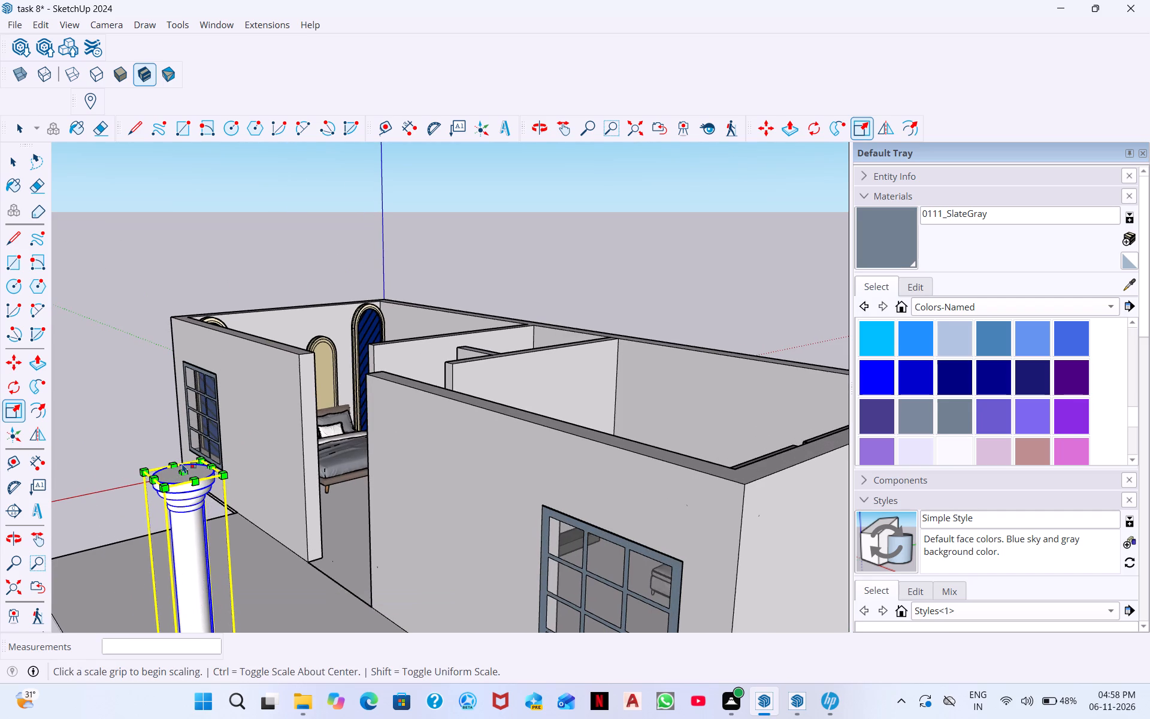
{"action": "left_click", "coordinate": [183, 472]}
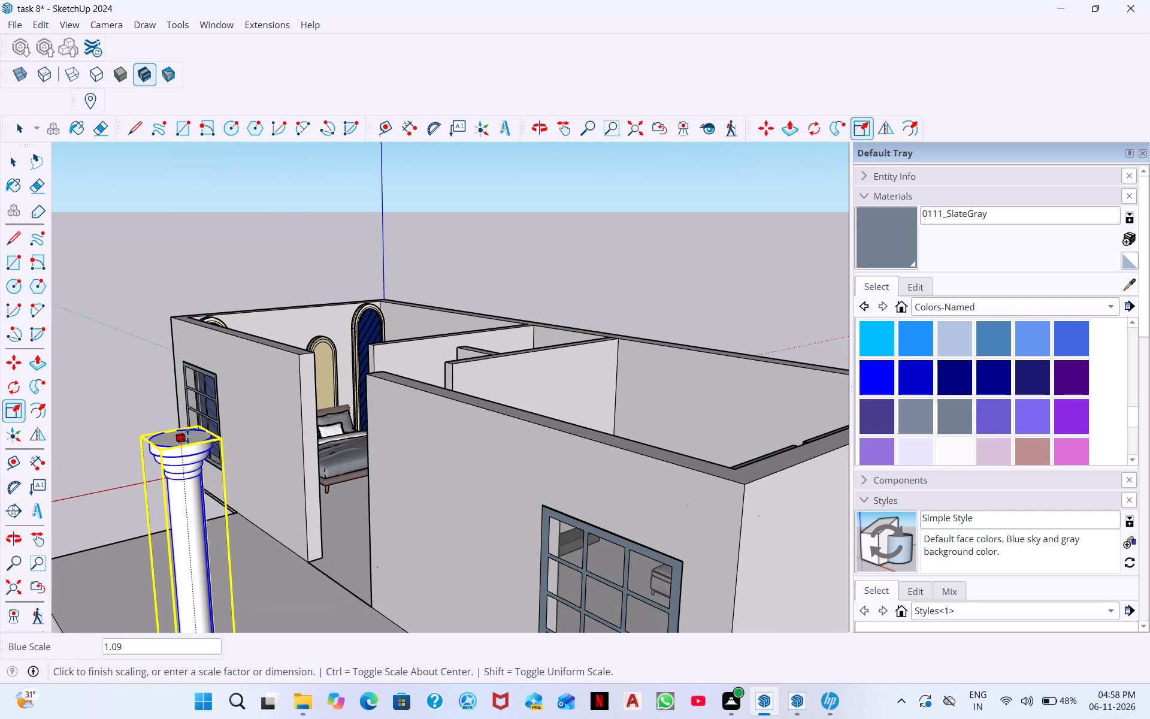
{"action": "type", "text": "11'"}
{"action": "key", "text": "Return"}
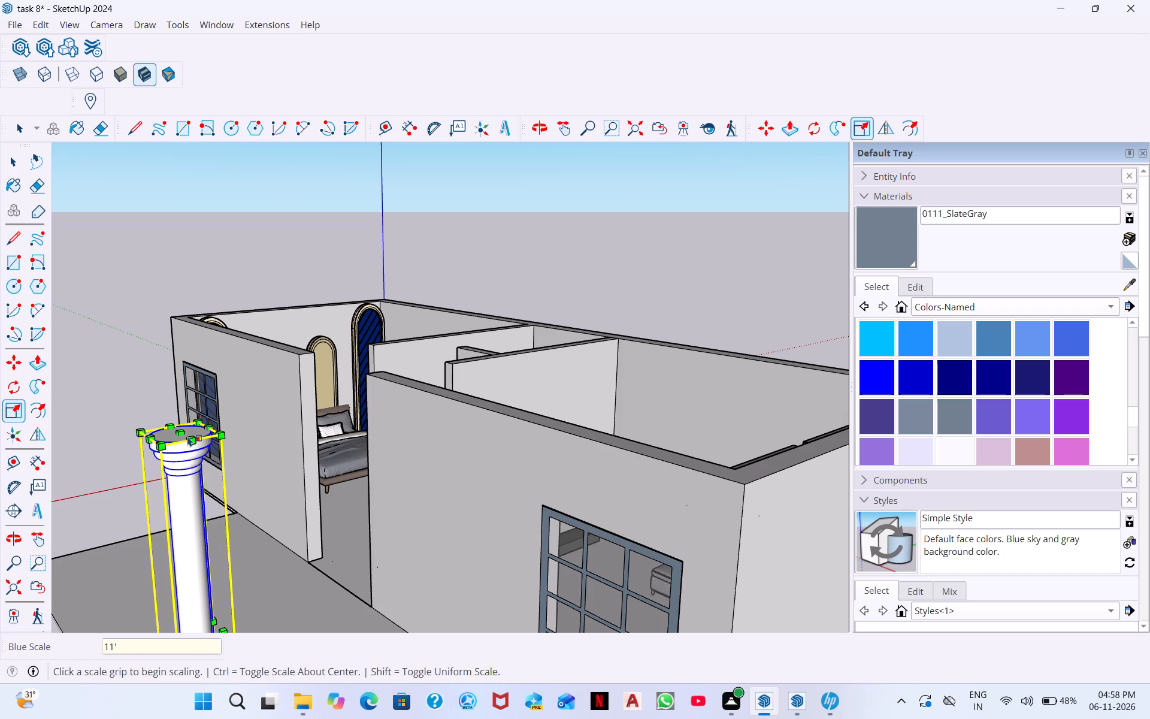
{"action": "key", "text": "Escape"}
{"action": "scroll", "coordinate": [207, 599], "scroll_direction": "down", "scroll_amount": 3}
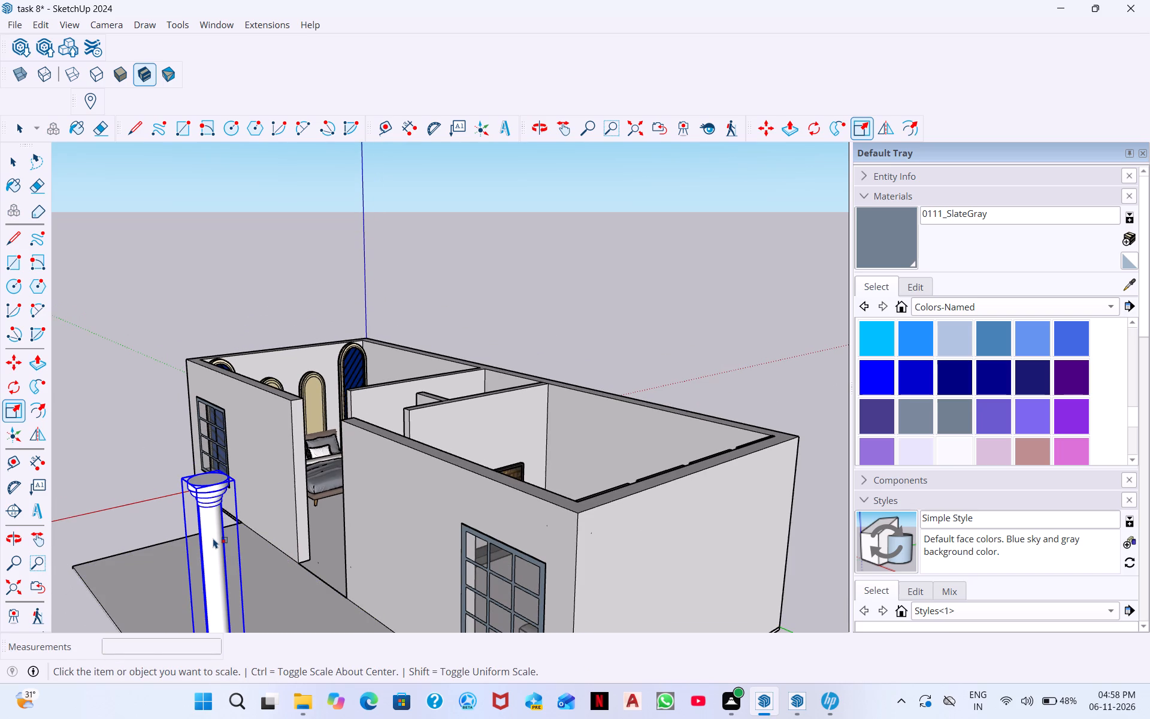
{"action": "key", "text": "space"}
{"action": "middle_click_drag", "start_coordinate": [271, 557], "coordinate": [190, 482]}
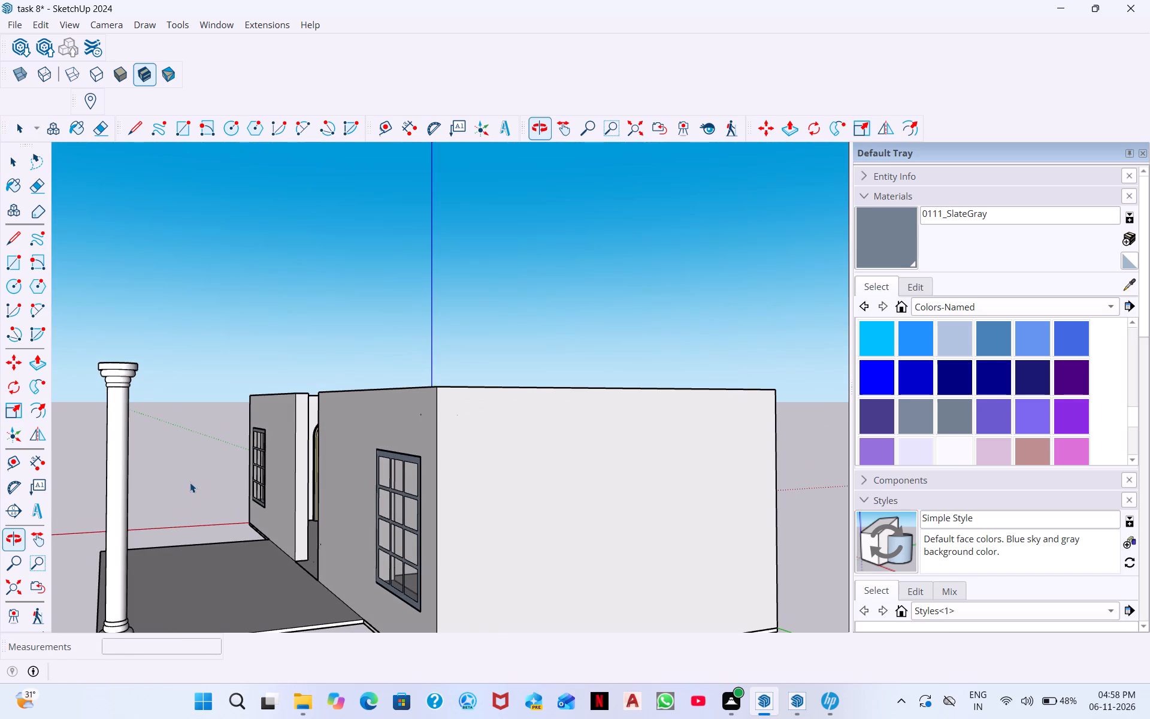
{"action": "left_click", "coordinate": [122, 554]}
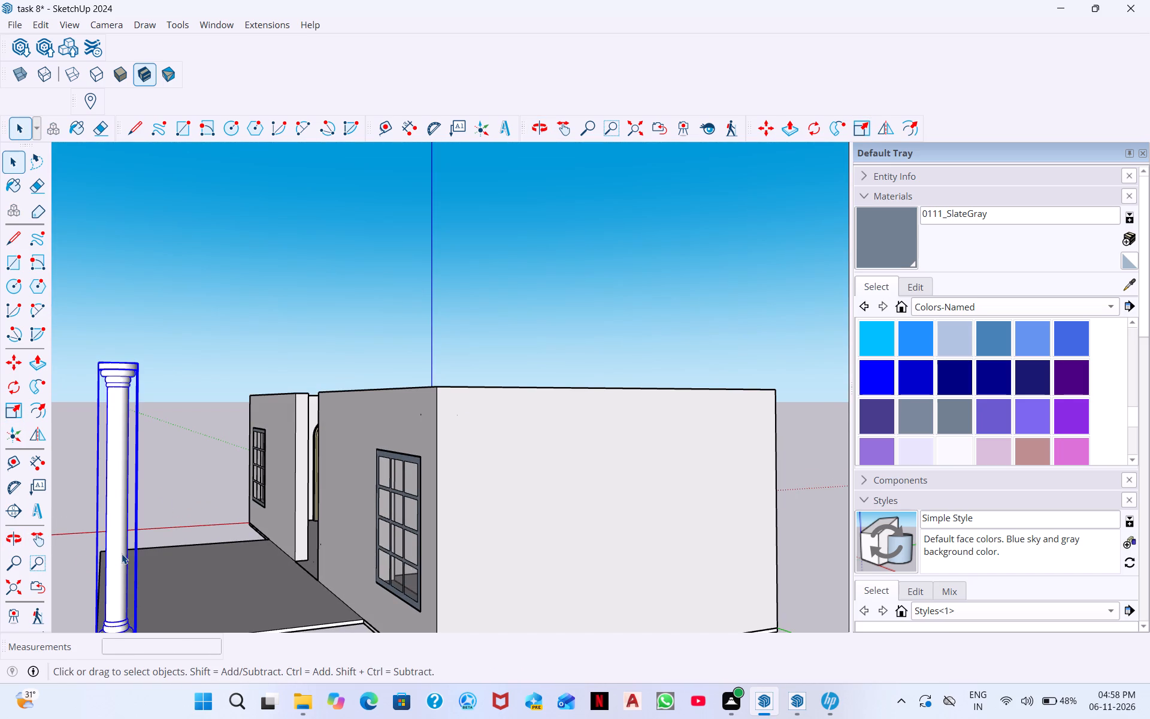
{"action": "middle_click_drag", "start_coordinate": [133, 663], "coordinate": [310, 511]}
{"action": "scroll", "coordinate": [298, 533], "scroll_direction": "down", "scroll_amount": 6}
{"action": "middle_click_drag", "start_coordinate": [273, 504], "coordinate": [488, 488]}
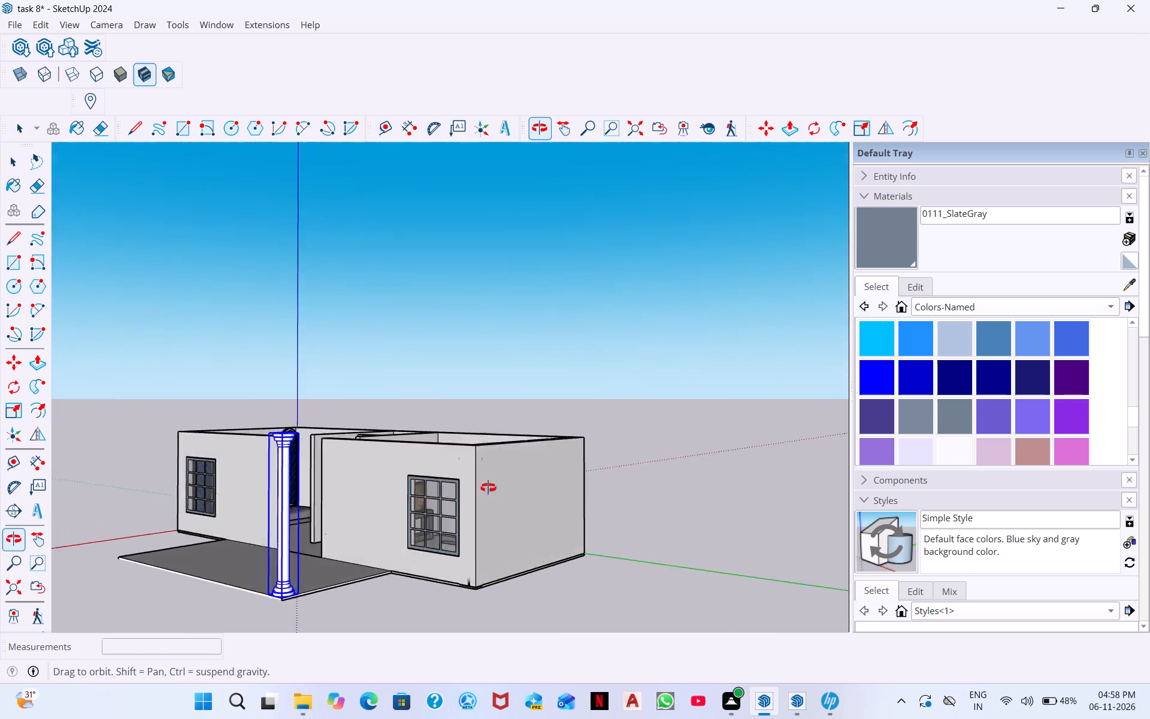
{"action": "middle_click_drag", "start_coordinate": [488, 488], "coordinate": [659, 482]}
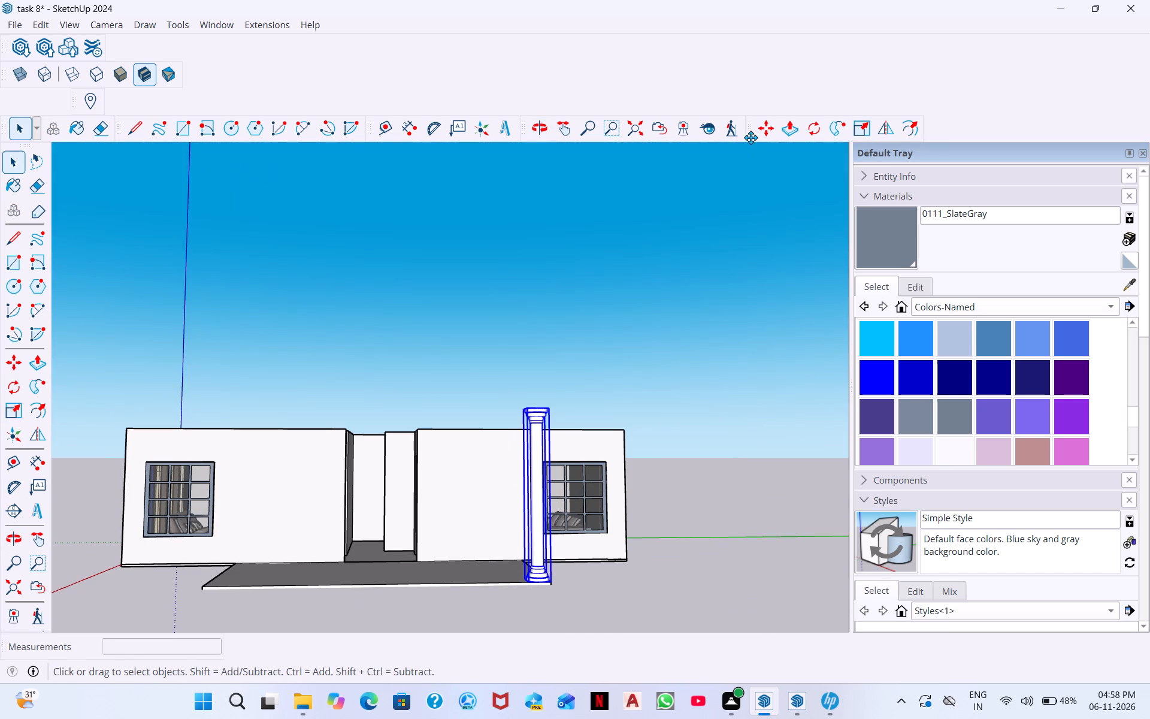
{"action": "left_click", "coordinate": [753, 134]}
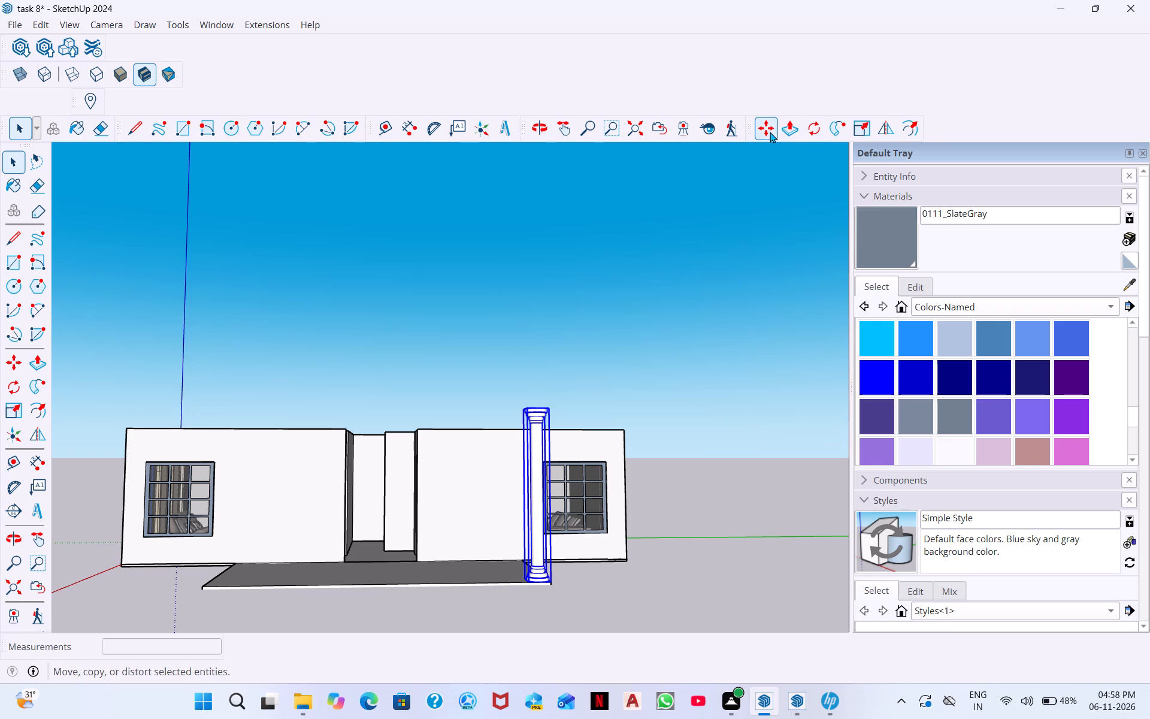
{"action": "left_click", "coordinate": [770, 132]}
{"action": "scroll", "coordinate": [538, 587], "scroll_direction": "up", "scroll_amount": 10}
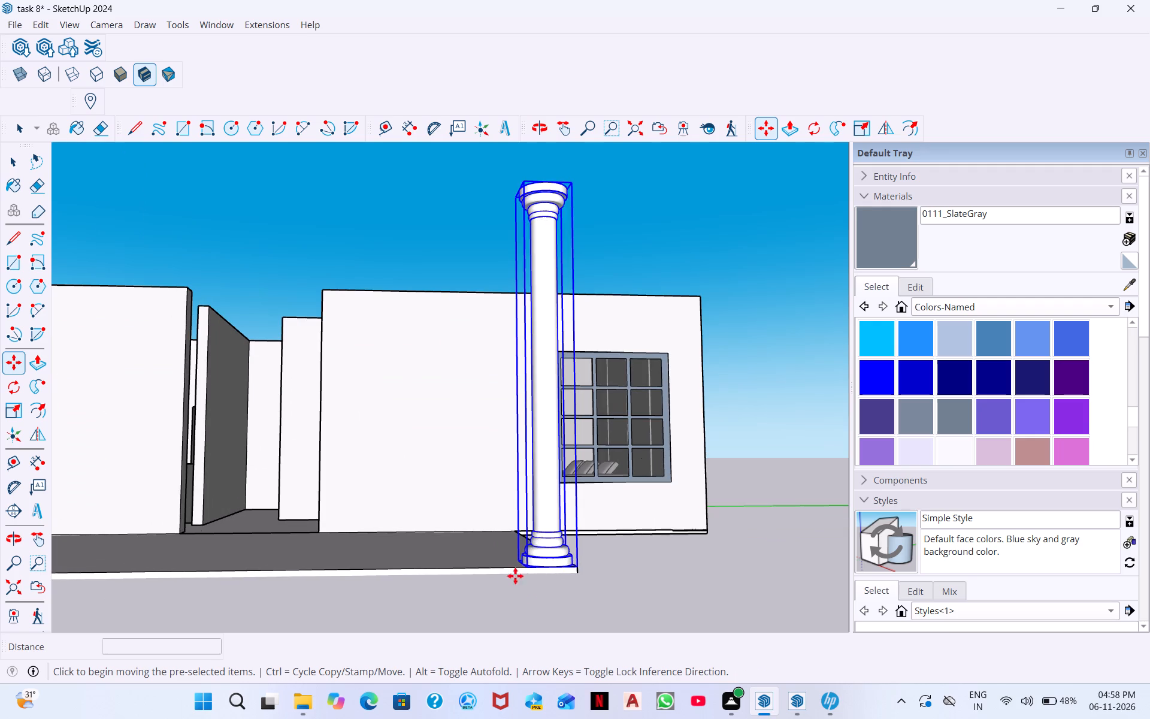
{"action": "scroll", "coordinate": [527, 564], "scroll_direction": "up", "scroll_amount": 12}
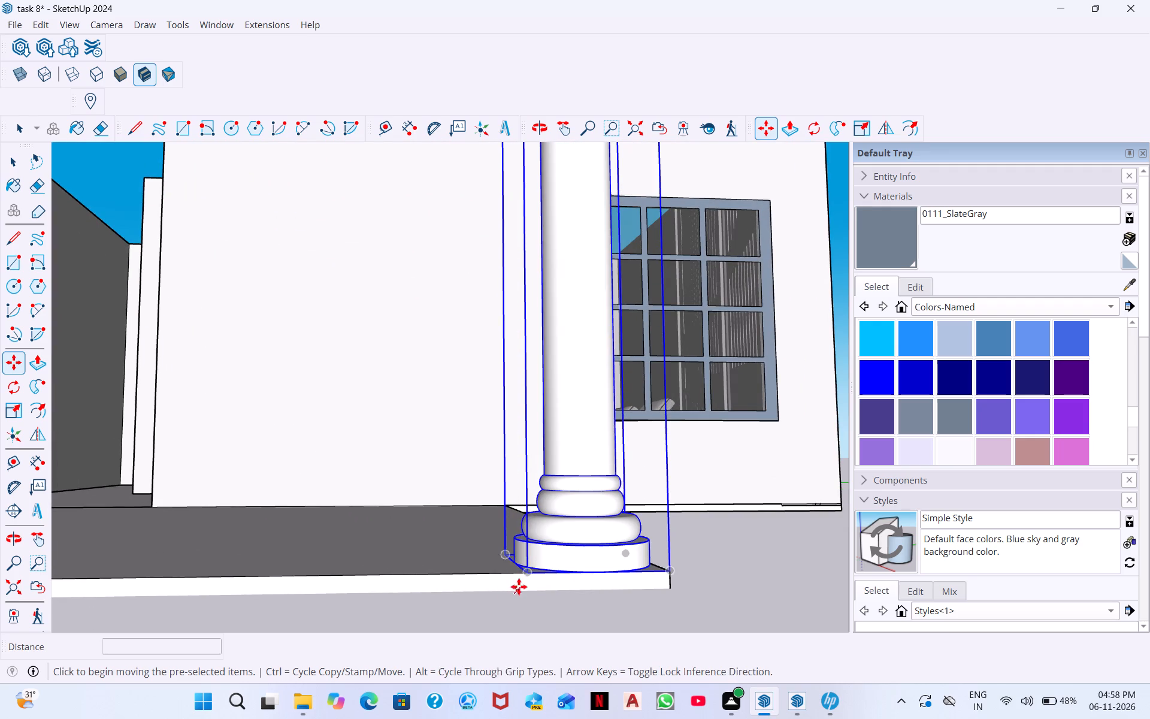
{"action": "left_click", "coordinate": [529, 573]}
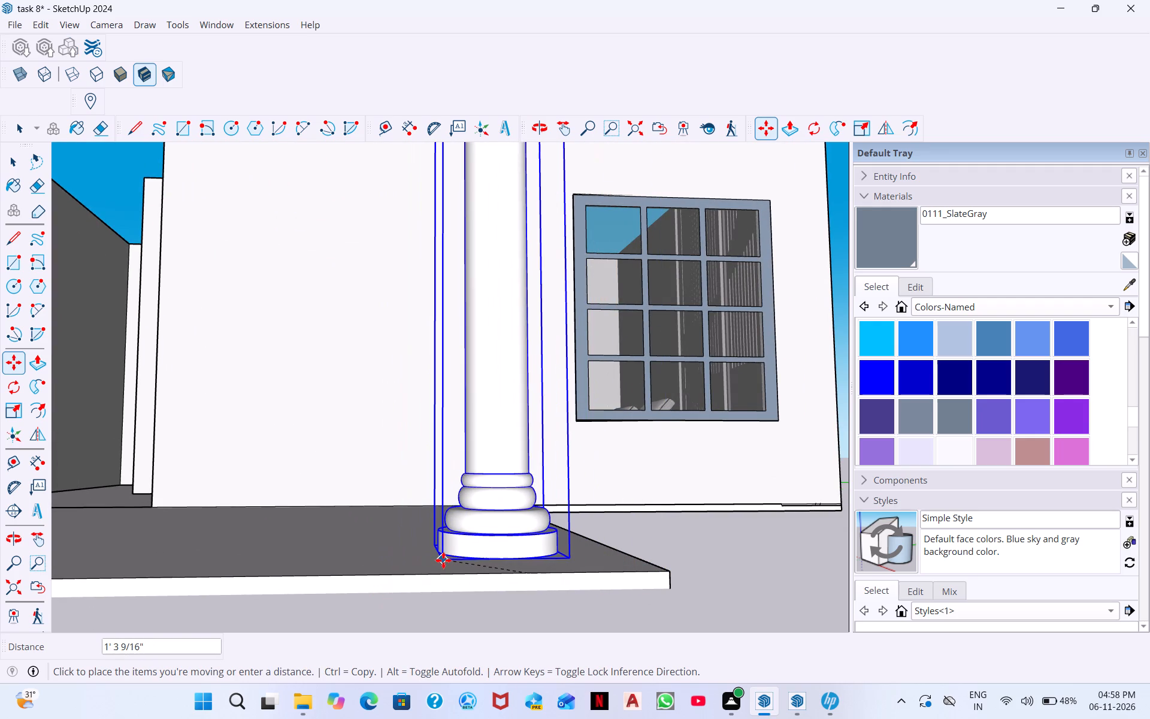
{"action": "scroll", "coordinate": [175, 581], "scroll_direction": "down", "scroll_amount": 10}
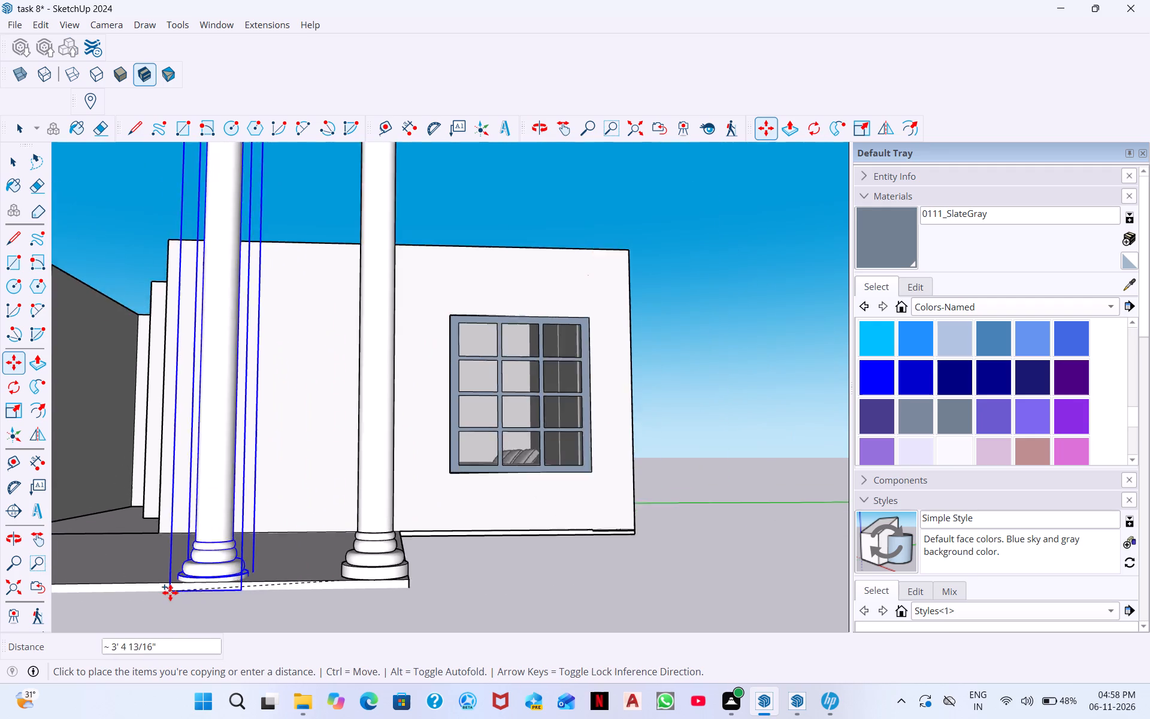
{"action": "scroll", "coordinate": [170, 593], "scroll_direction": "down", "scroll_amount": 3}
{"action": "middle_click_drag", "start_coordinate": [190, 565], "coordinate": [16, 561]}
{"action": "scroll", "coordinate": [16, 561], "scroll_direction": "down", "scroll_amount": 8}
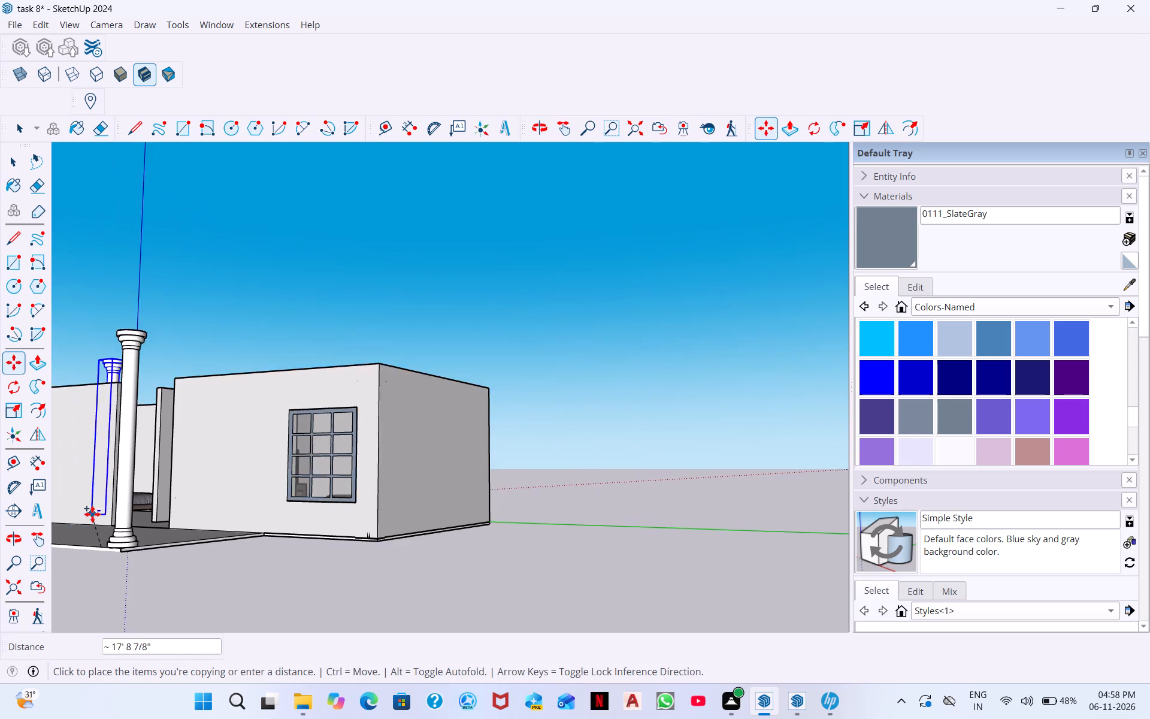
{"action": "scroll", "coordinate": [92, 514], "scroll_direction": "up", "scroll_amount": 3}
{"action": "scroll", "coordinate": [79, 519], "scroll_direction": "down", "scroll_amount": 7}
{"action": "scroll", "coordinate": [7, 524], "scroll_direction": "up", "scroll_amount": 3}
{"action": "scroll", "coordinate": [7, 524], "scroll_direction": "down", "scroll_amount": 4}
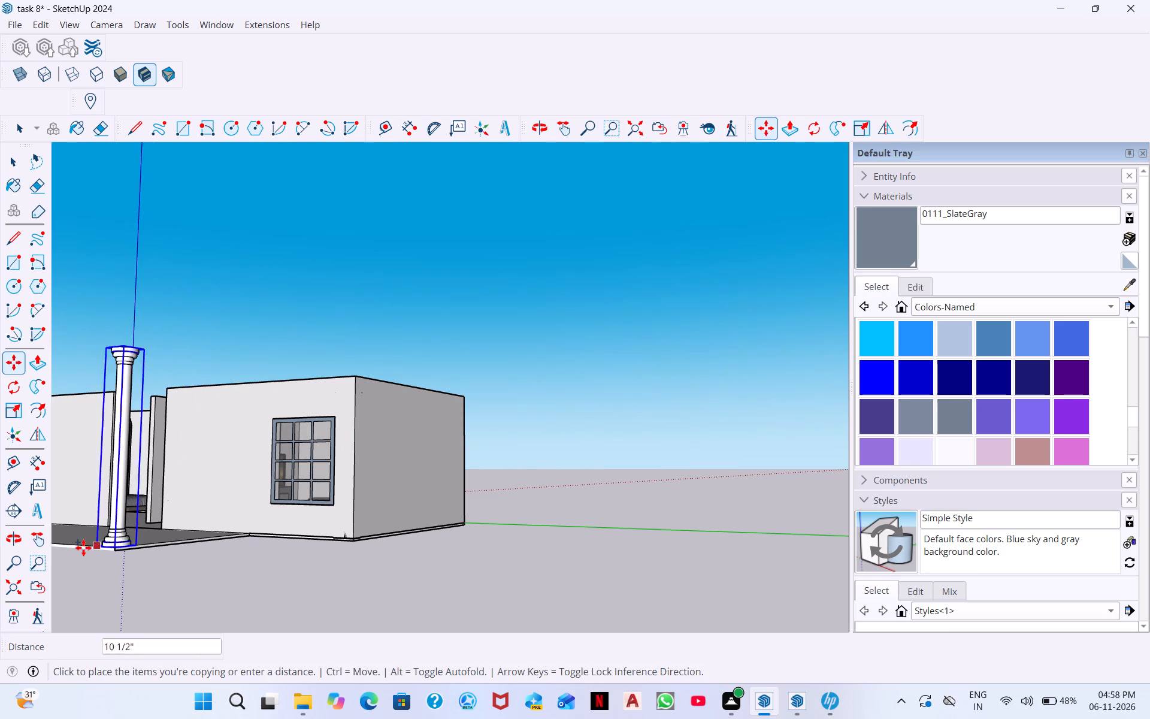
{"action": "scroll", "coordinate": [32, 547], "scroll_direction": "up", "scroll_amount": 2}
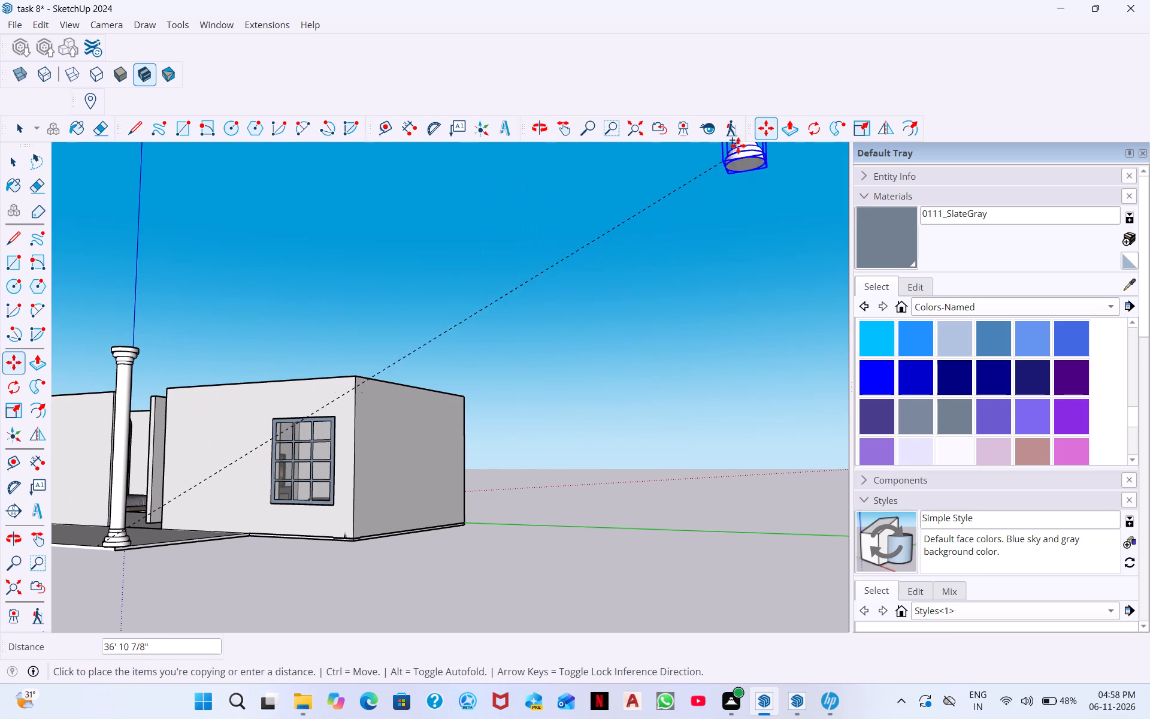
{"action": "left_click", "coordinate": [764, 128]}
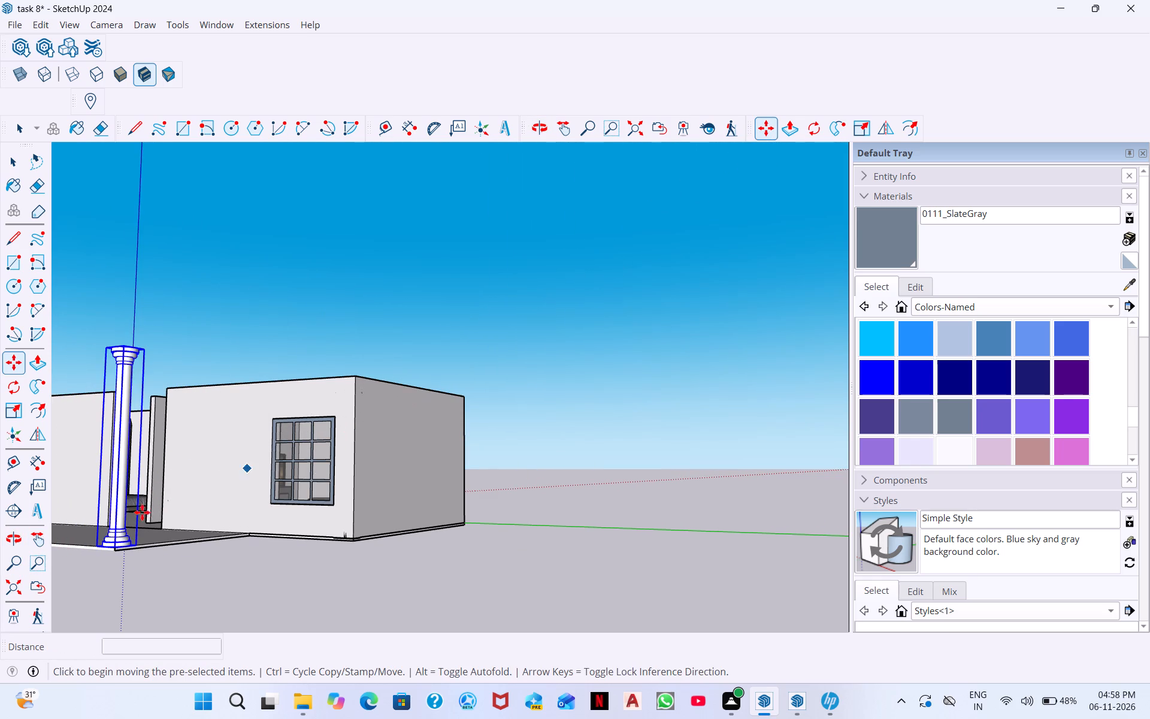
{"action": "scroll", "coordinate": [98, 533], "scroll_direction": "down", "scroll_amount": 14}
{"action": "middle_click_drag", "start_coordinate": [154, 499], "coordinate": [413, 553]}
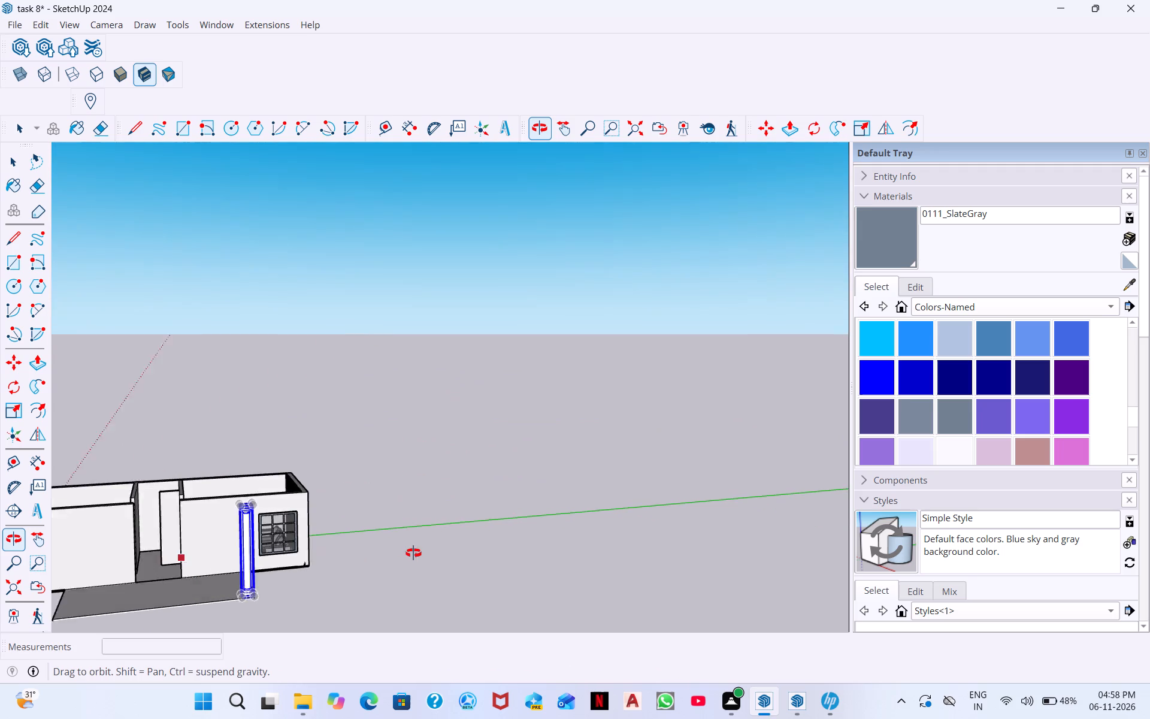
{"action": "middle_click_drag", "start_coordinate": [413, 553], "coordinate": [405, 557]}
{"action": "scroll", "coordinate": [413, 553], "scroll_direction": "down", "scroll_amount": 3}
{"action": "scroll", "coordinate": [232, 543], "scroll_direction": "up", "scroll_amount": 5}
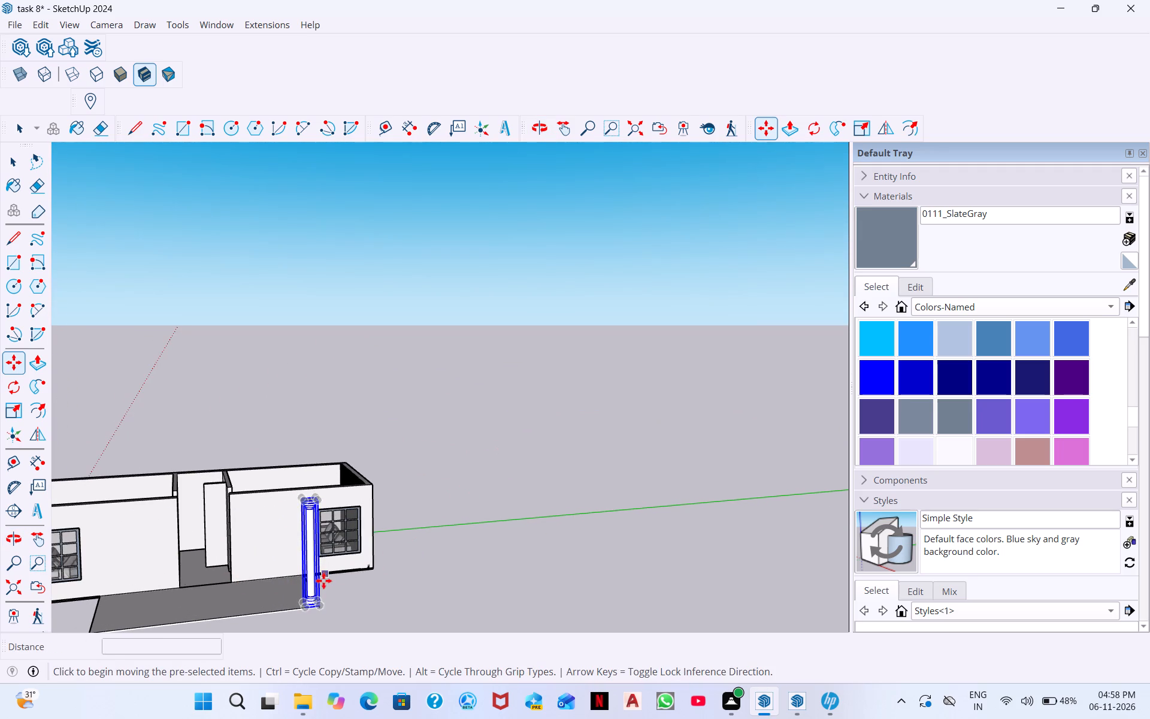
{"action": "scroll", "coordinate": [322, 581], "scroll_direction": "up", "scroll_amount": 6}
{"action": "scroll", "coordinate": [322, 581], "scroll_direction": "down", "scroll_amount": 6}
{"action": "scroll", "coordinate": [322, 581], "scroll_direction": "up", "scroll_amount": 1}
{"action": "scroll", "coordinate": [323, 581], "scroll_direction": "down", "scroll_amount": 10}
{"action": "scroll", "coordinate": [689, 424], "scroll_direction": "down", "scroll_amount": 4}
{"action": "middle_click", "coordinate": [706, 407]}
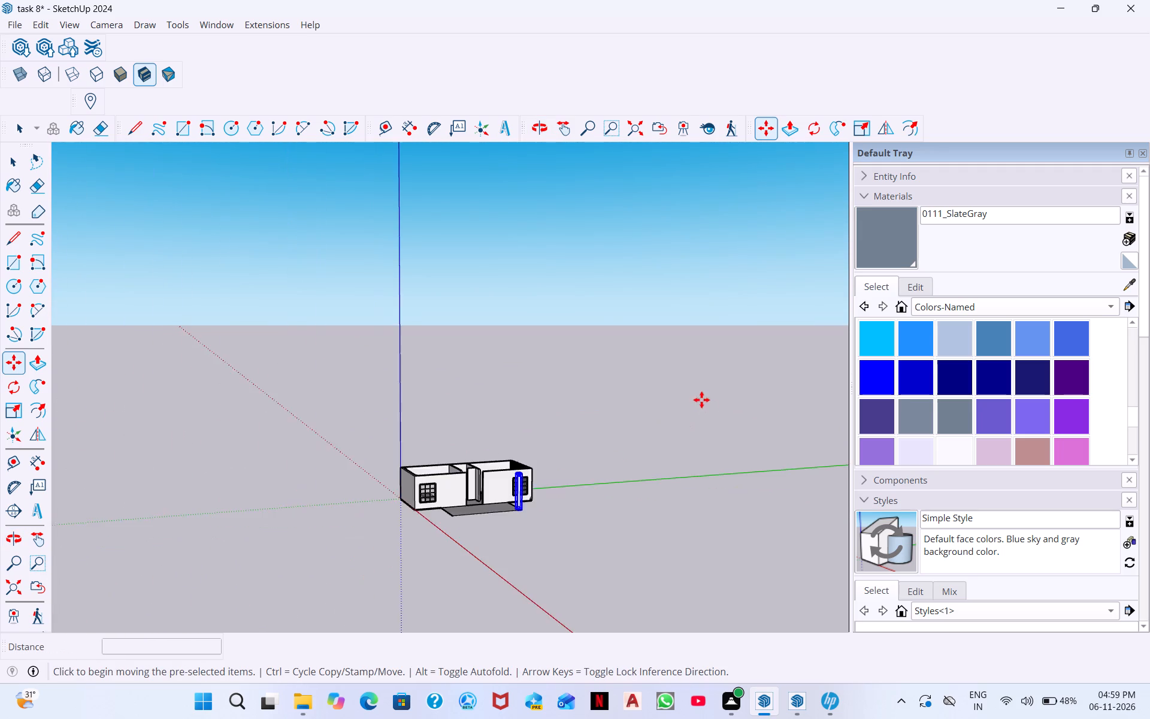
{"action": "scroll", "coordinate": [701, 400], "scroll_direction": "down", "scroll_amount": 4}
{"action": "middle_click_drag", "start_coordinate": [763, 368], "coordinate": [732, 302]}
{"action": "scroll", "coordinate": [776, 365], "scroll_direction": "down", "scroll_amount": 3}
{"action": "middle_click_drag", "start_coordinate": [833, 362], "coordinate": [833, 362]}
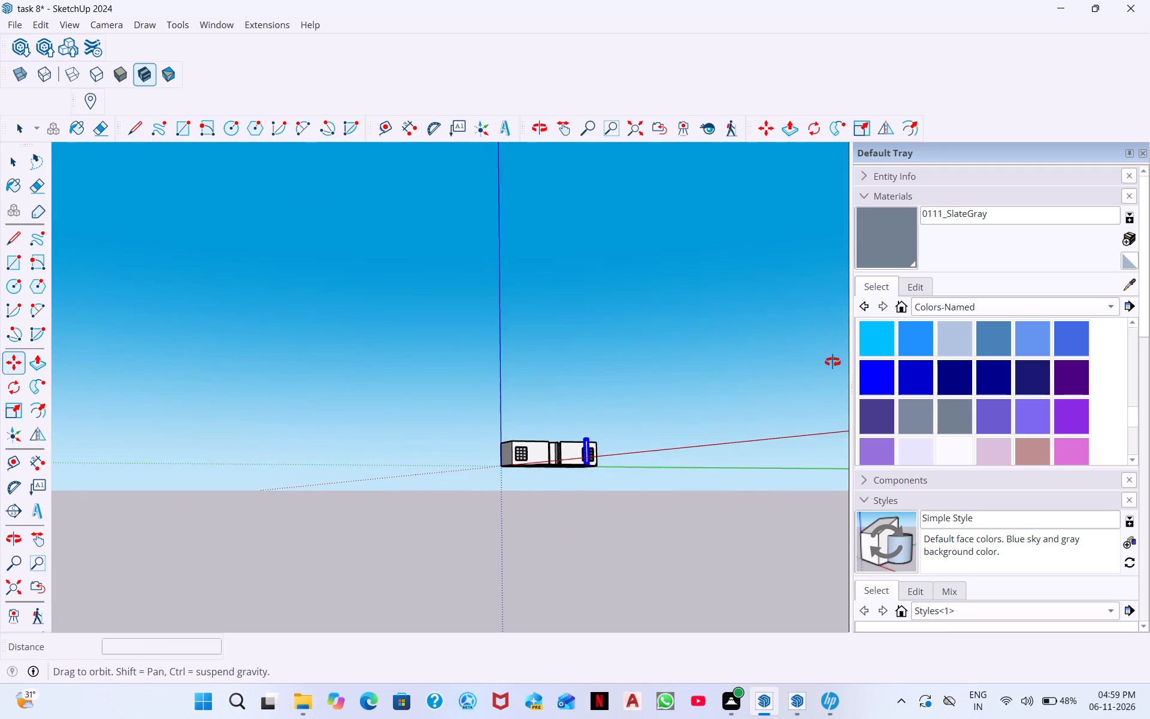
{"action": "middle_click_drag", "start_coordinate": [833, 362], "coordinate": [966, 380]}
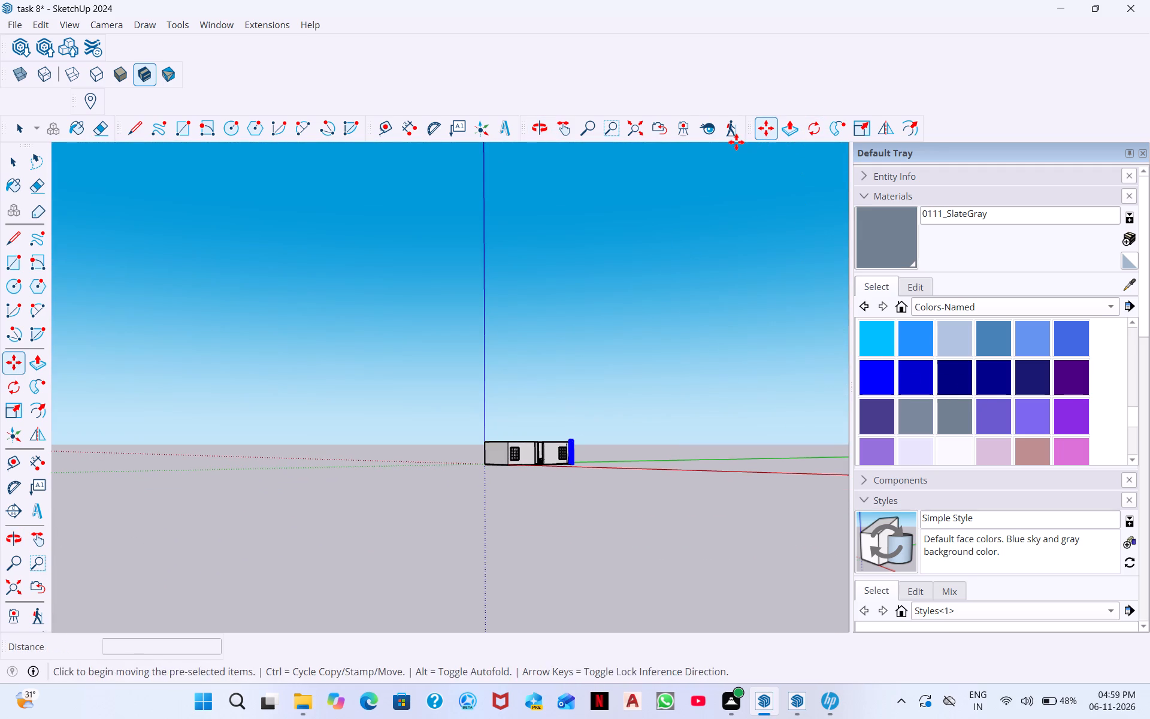
Copy the living-room-side entrance pillar, by its base corner, to the bedroom-side front corner of the porch slab.
{"action": "left_click", "coordinate": [631, 132]}
{"action": "middle_click_drag", "start_coordinate": [687, 506], "coordinate": [452, 467]}
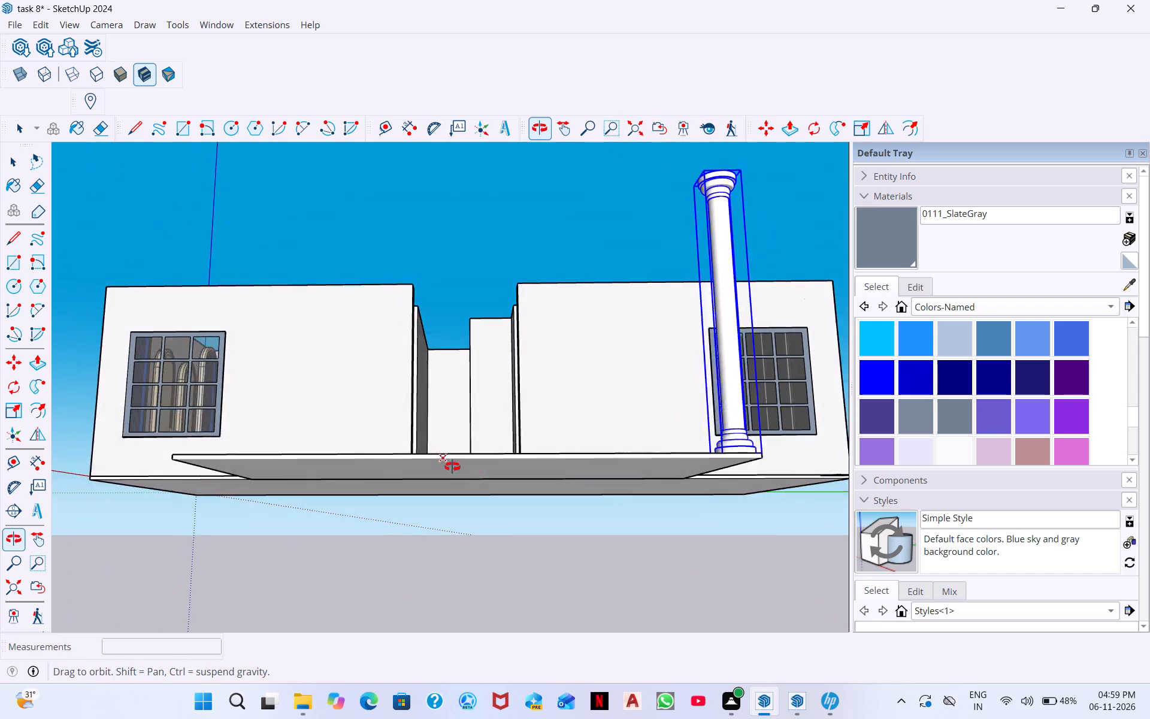
{"action": "middle_click_drag", "start_coordinate": [452, 467], "coordinate": [404, 529]}
{"action": "scroll", "coordinate": [404, 528], "scroll_direction": "down", "scroll_amount": 1}
{"action": "scroll", "coordinate": [598, 536], "scroll_direction": "up", "scroll_amount": 5}
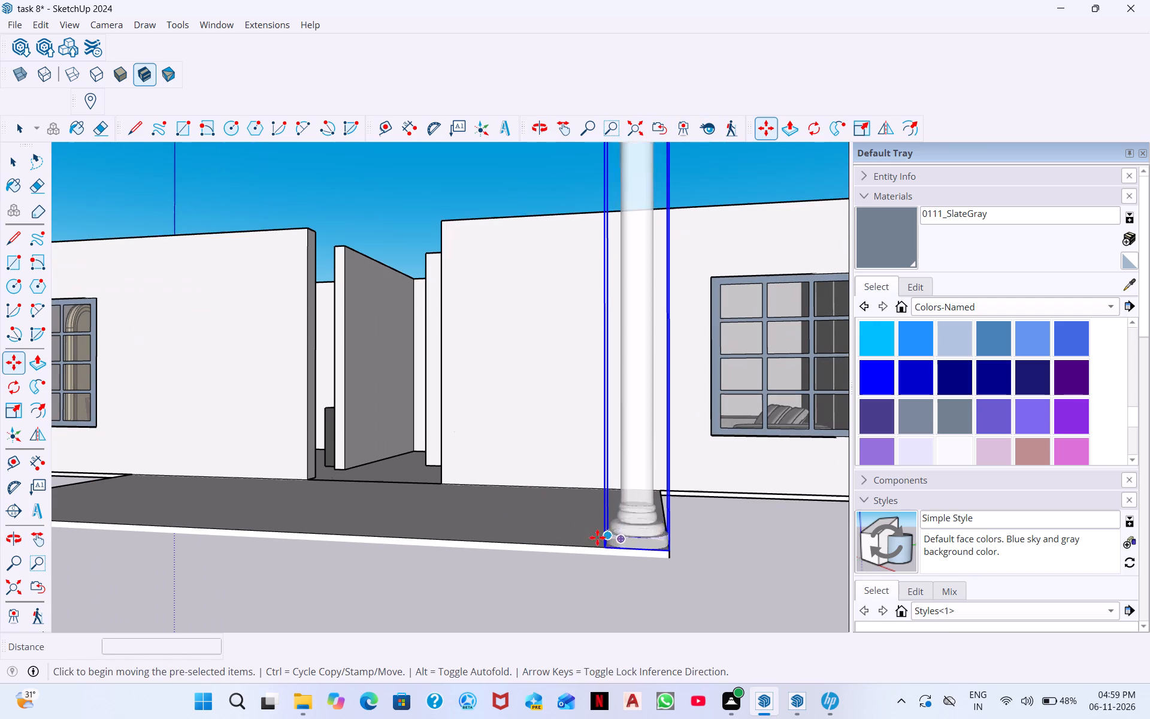
{"action": "left_click", "coordinate": [604, 550]}
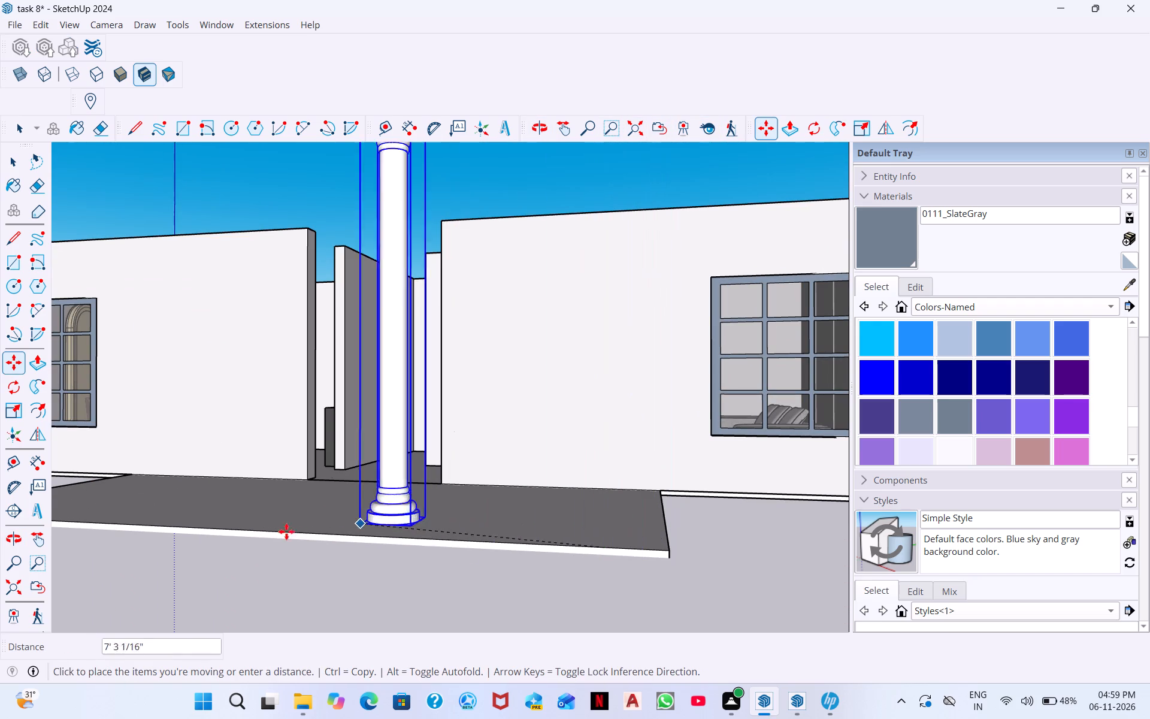
{"action": "scroll", "coordinate": [312, 530], "scroll_direction": "down", "scroll_amount": 11}
{"action": "scroll", "coordinate": [92, 509], "scroll_direction": "up", "scroll_amount": 11}
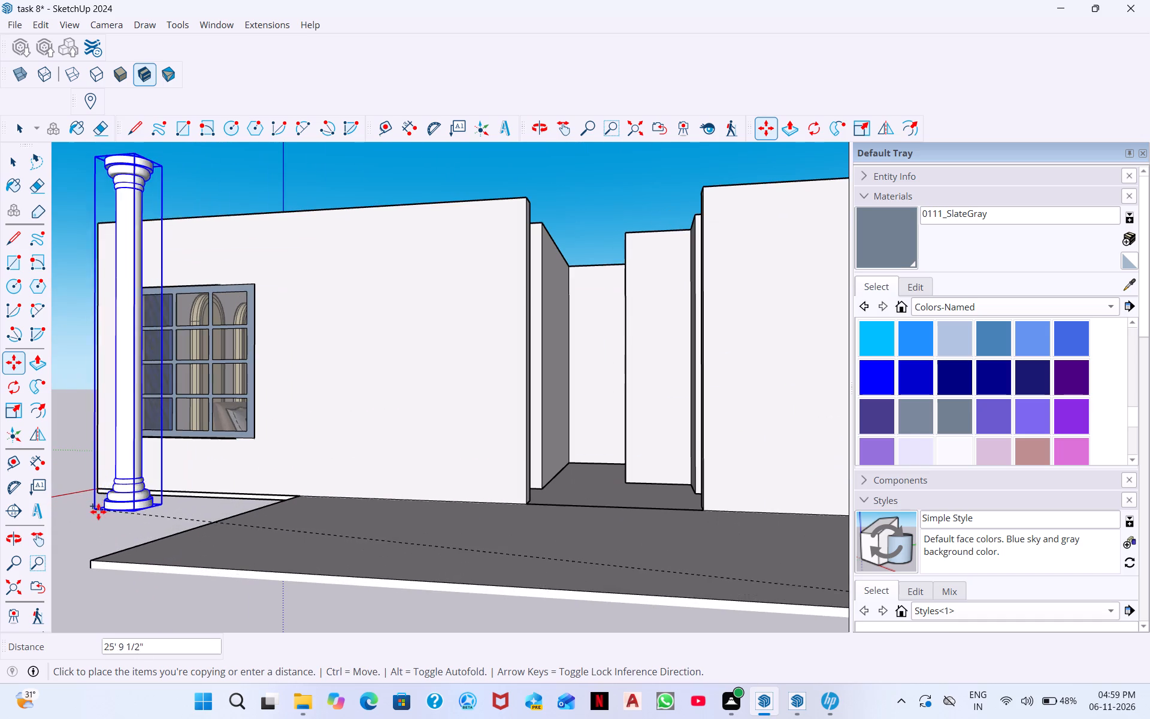
{"action": "left_click", "coordinate": [92, 563]}
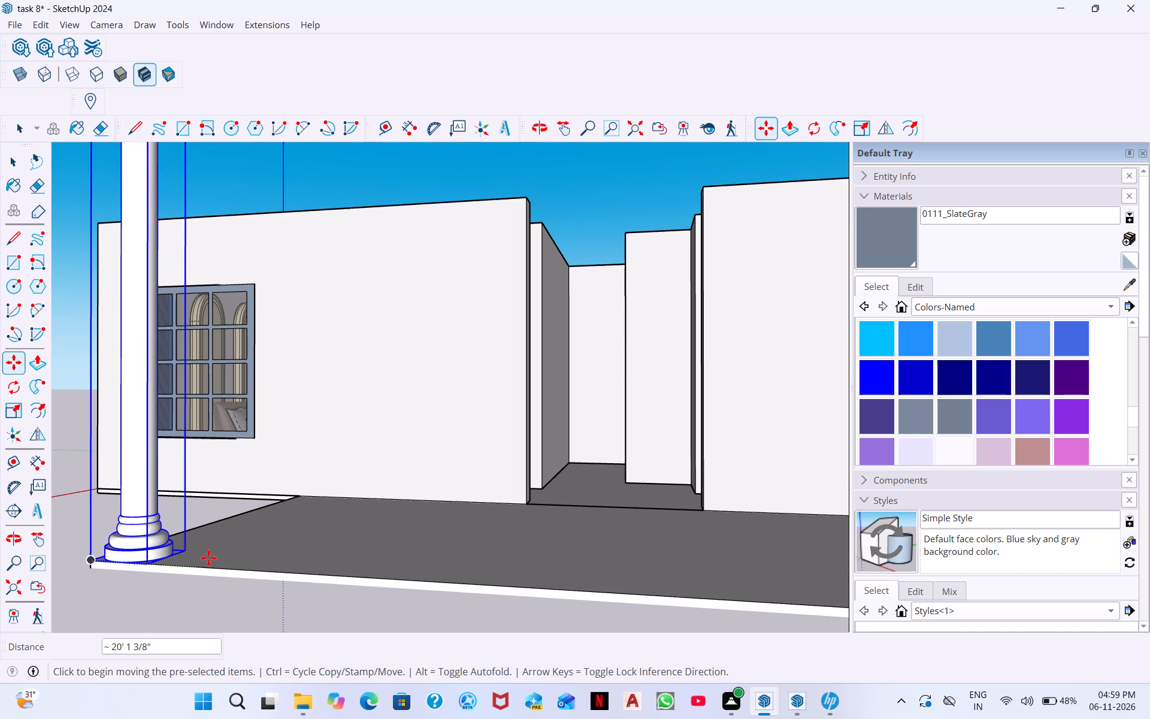
{"action": "scroll", "coordinate": [208, 557], "scroll_direction": "down", "scroll_amount": 5}
{"action": "key", "text": "Escape"}
{"action": "scroll", "coordinate": [276, 570], "scroll_direction": "down", "scroll_amount": 9}
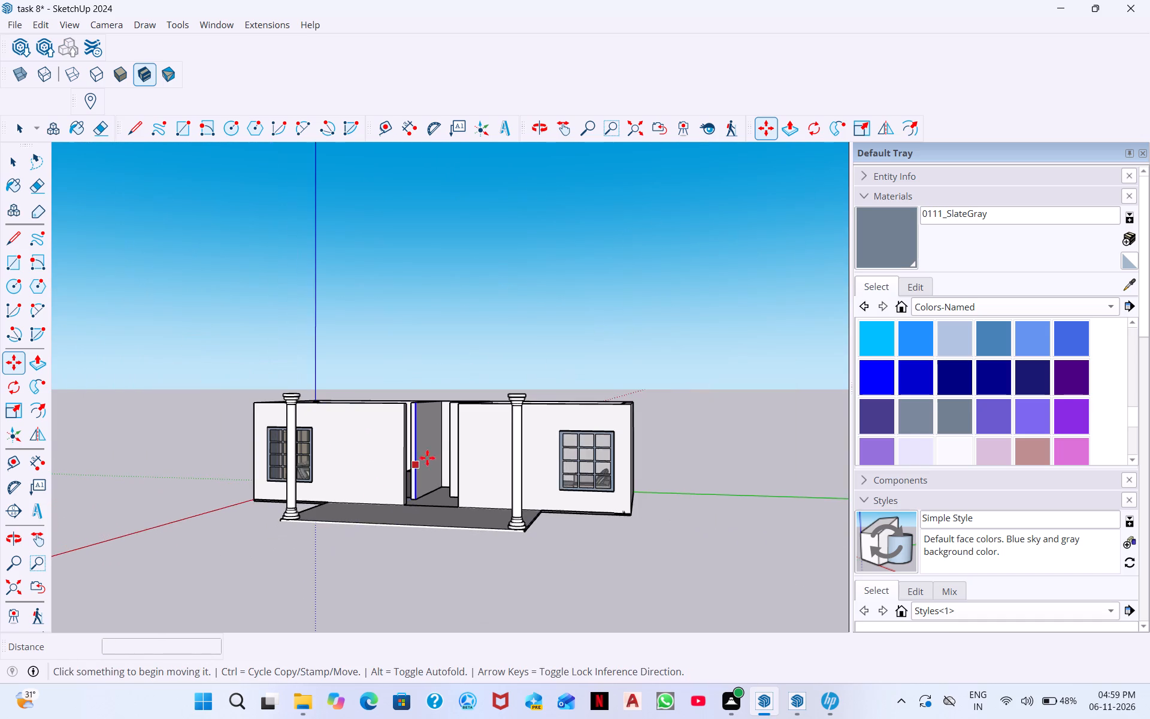
Draw a line about 9' 5" long along the red axis from the bedroom-side pillar's top to the front wall.
{"action": "middle_click_drag", "start_coordinate": [499, 431], "coordinate": [593, 614]}
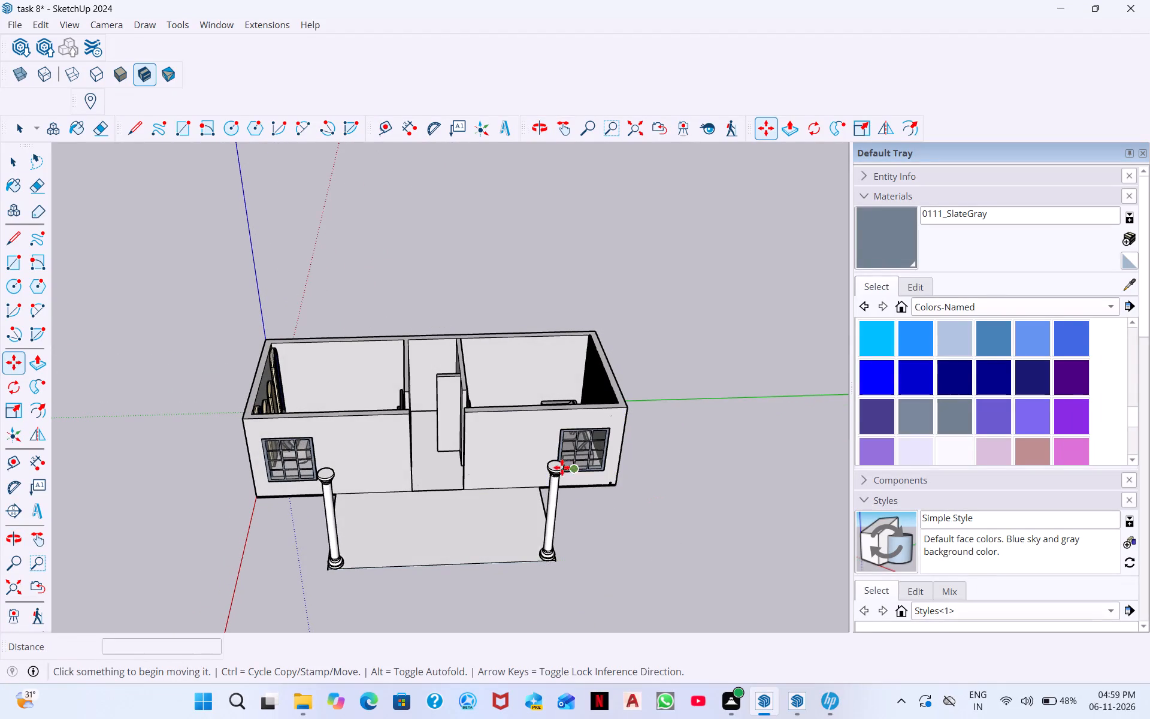
{"action": "key", "text": "space"}
{"action": "middle_click_drag", "start_coordinate": [352, 477], "coordinate": [302, 584]}
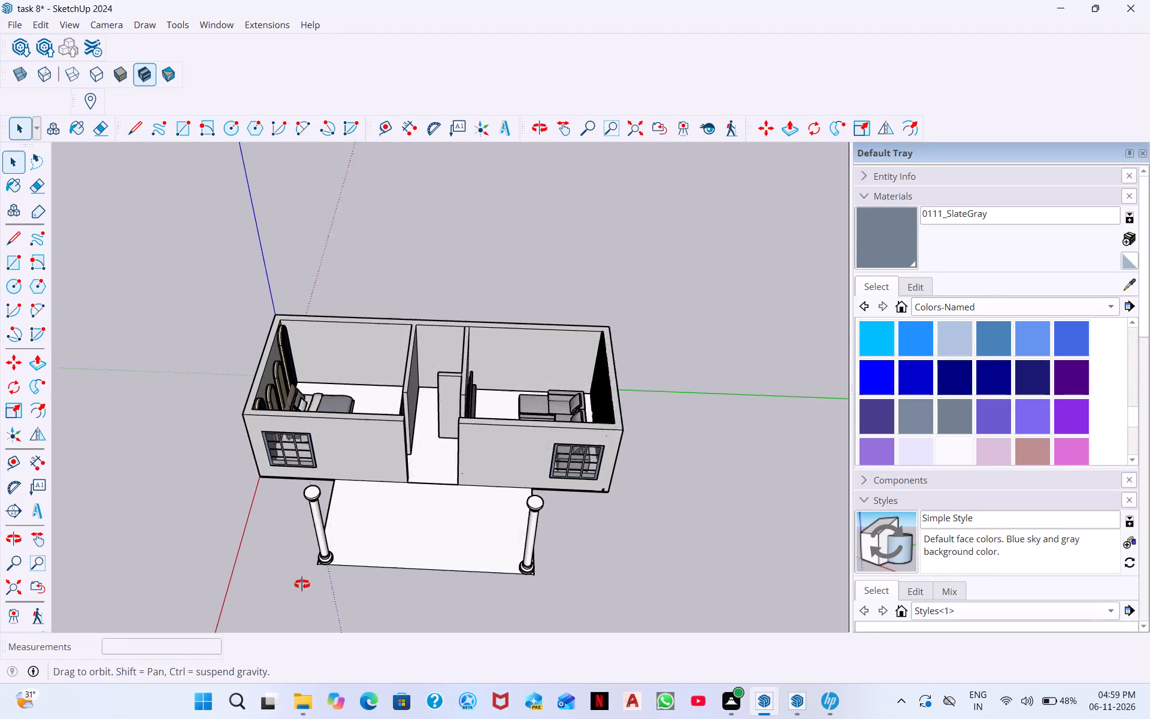
{"action": "middle_click_drag", "start_coordinate": [302, 584], "coordinate": [299, 596]}
{"action": "middle_click_drag", "start_coordinate": [429, 490], "coordinate": [424, 644]}
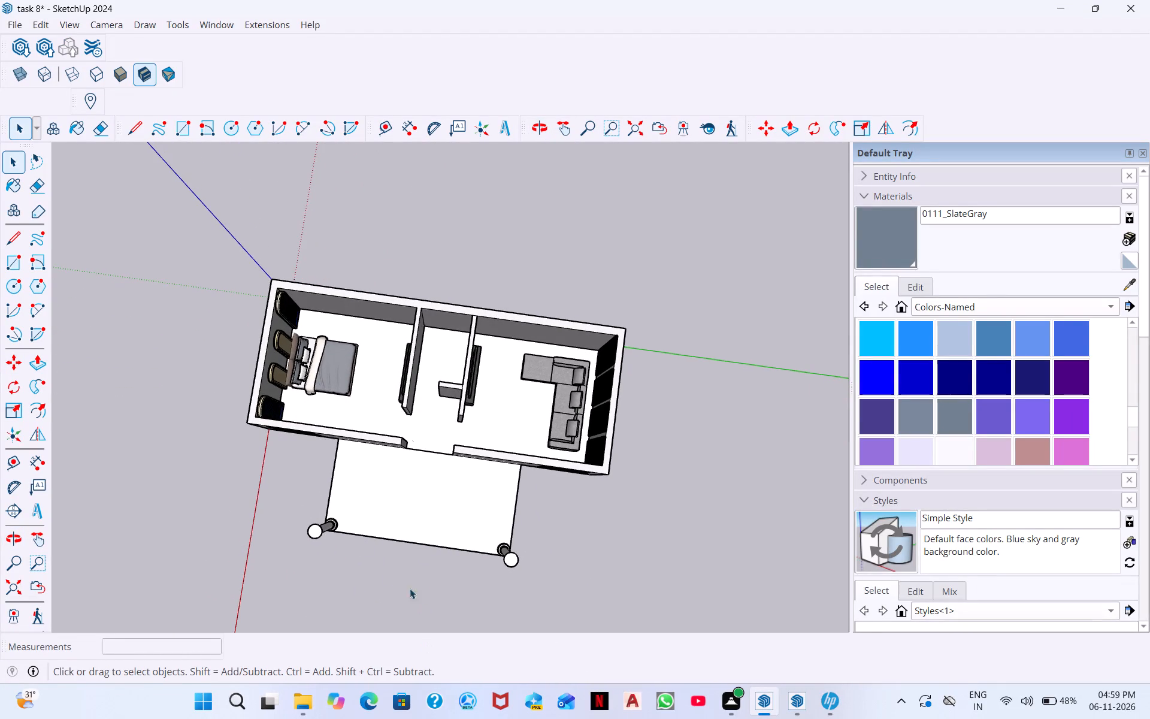
{"action": "left_click", "coordinate": [138, 123]}
{"action": "scroll", "coordinate": [316, 534], "scroll_direction": "up", "scroll_amount": 11}
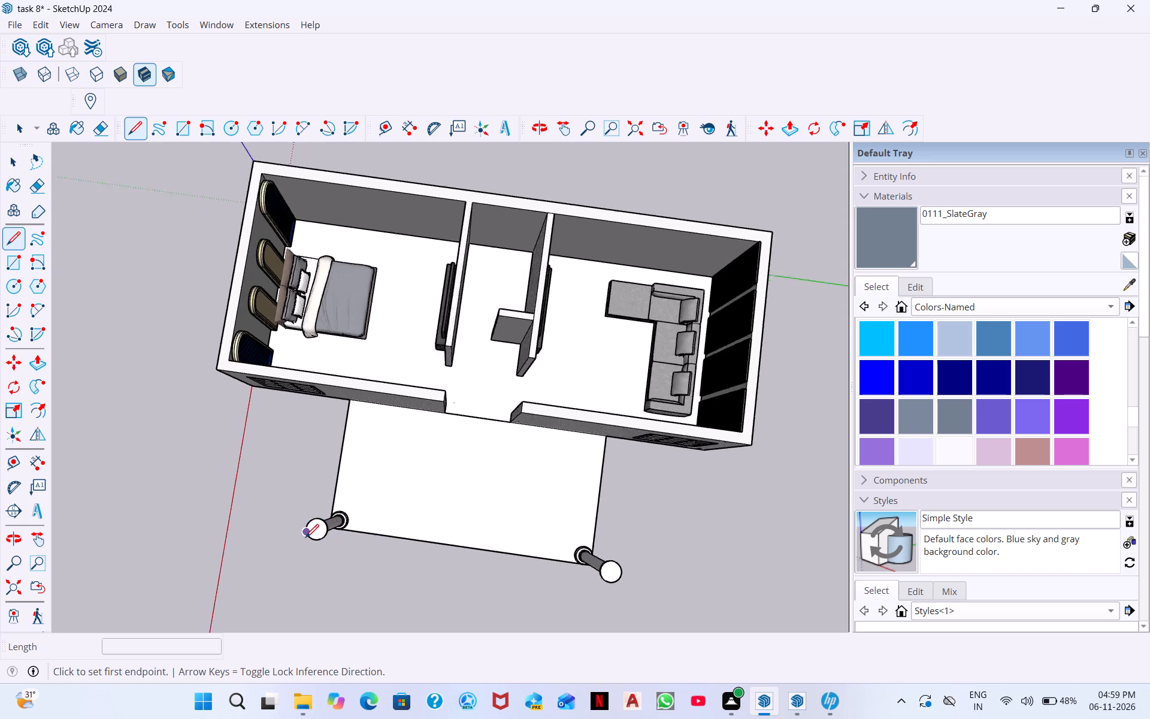
{"action": "scroll", "coordinate": [305, 537], "scroll_direction": "up", "scroll_amount": 8}
{"action": "left_click", "coordinate": [313, 515]}
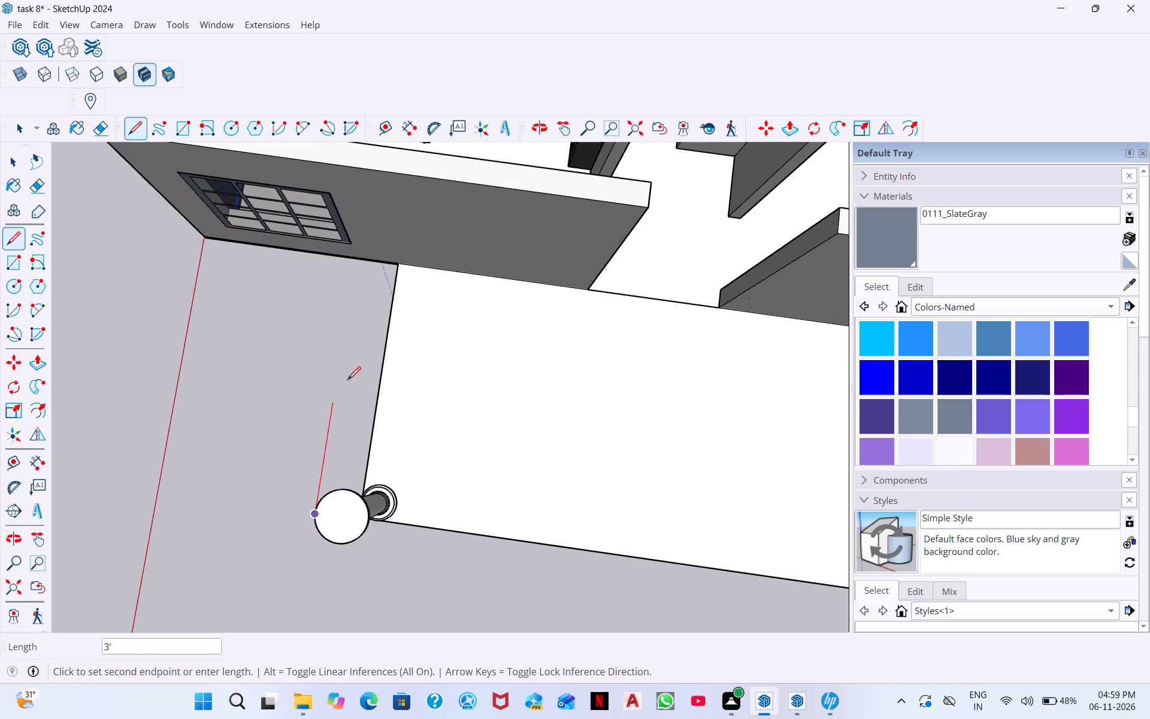
{"action": "left_click", "coordinate": [371, 173]}
{"action": "key", "text": "Escape"}
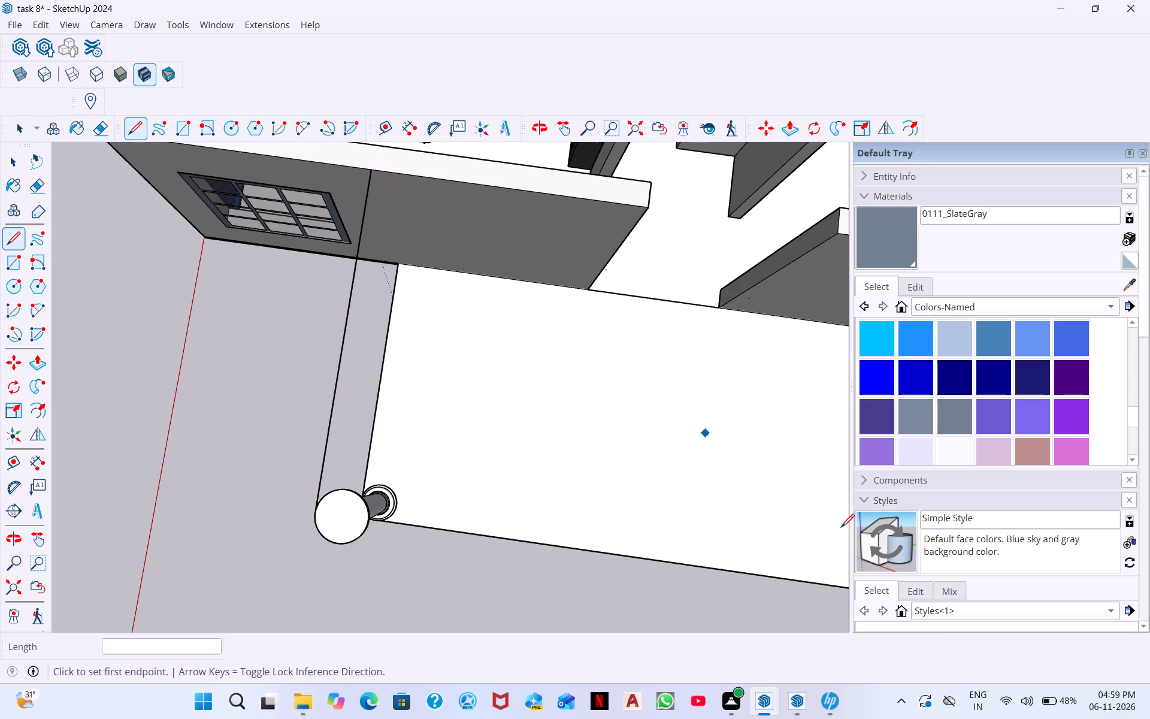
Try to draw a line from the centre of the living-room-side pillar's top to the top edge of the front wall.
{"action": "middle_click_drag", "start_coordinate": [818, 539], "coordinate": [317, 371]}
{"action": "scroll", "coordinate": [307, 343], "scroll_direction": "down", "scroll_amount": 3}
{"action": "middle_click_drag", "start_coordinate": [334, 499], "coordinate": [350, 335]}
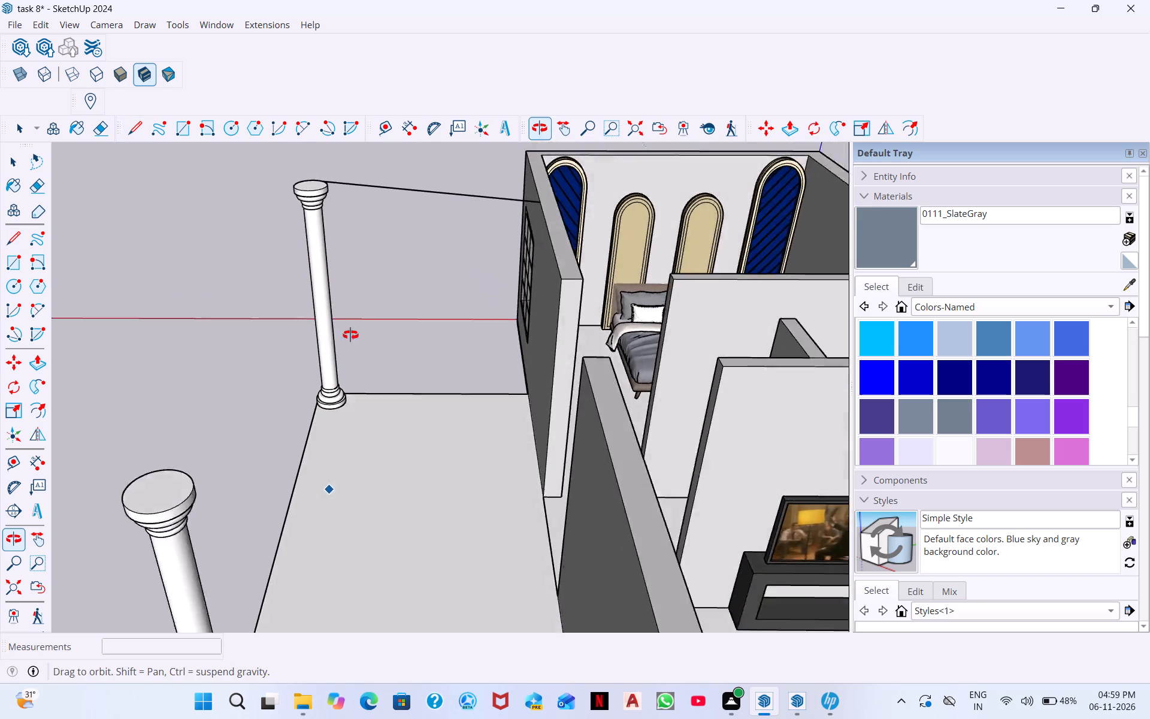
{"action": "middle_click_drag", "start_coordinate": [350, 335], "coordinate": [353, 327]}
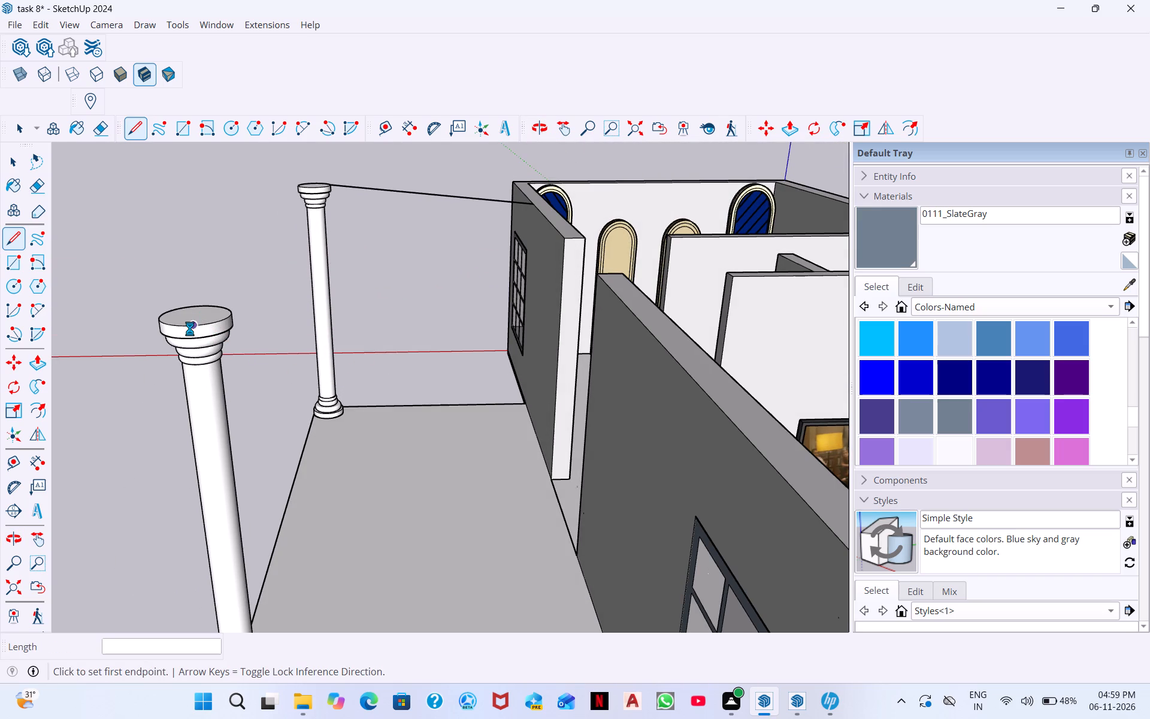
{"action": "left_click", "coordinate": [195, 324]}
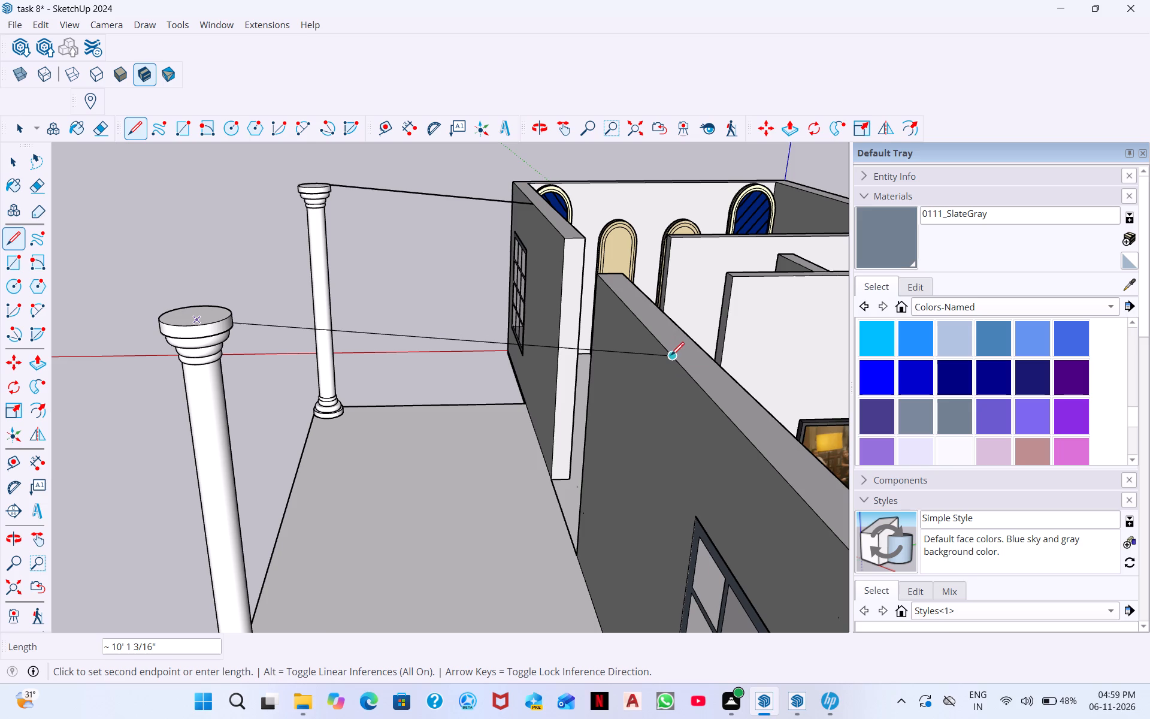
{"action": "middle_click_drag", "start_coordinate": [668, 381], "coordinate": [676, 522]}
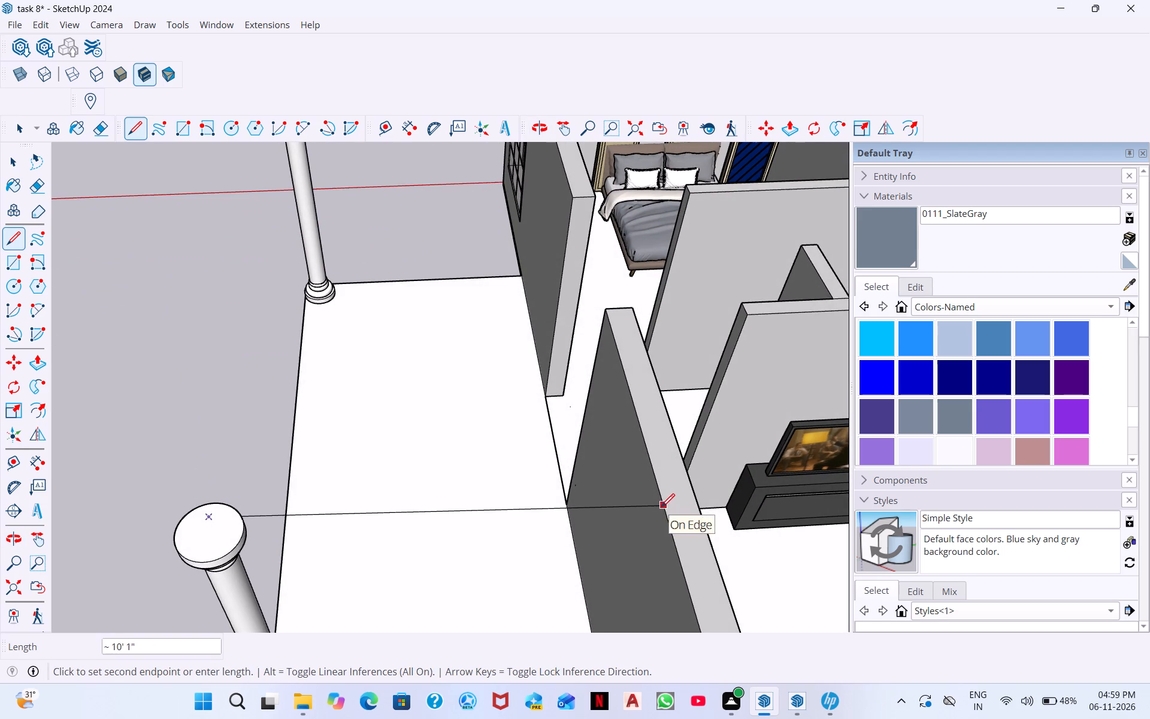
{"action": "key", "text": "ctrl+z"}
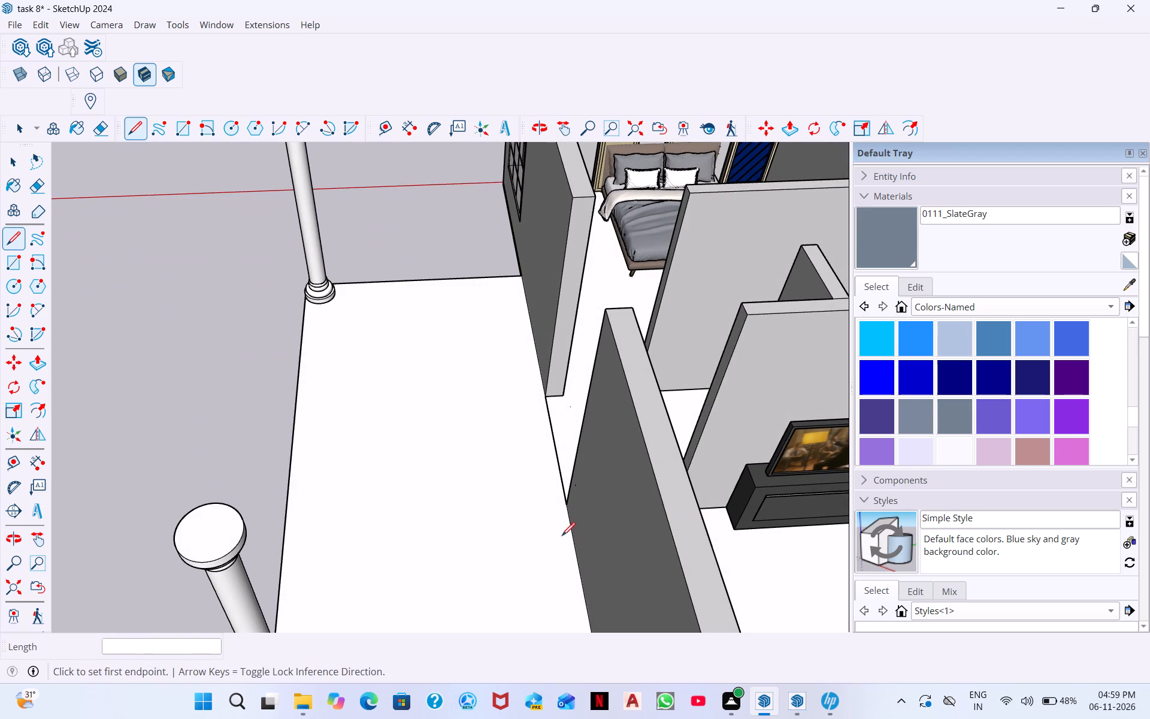
Draw a line about 10' long from the living-room-side pillar's top to the top edge of the front wall.
{"action": "left_click", "coordinate": [204, 562]}
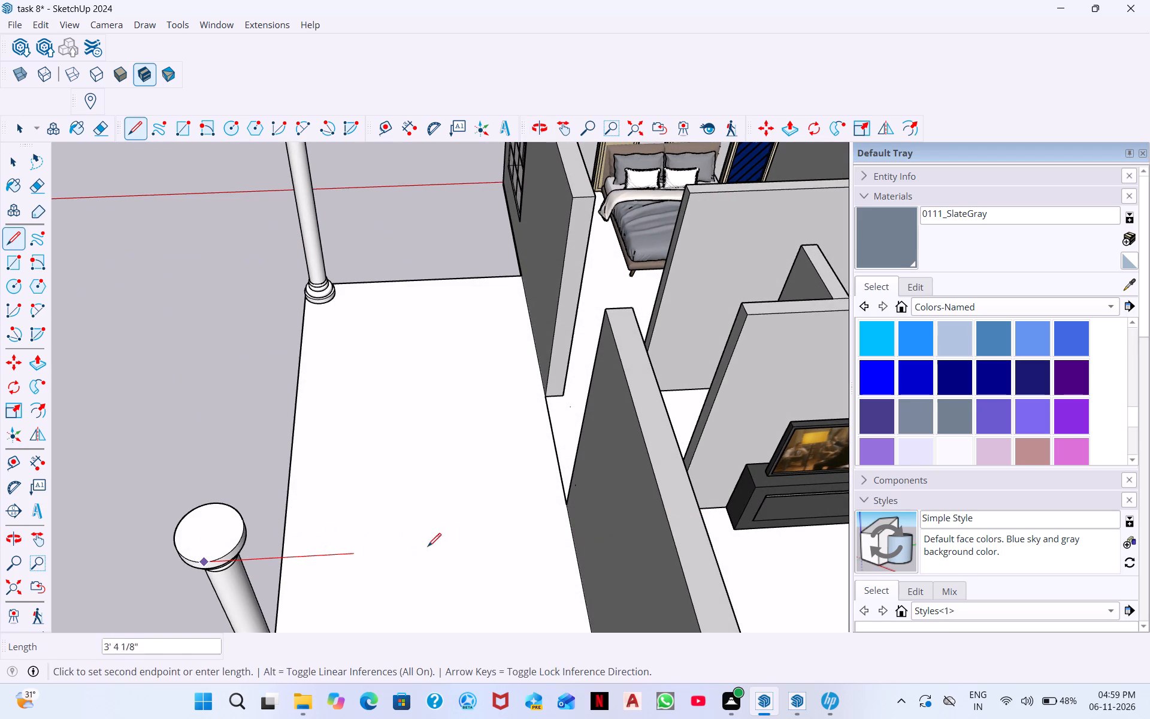
{"action": "left_click", "coordinate": [674, 549]}
{"action": "scroll", "coordinate": [591, 558], "scroll_direction": "down", "scroll_amount": 1}
{"action": "middle_click_drag", "start_coordinate": [560, 597], "coordinate": [591, 484]}
{"action": "key", "text": "Escape"}
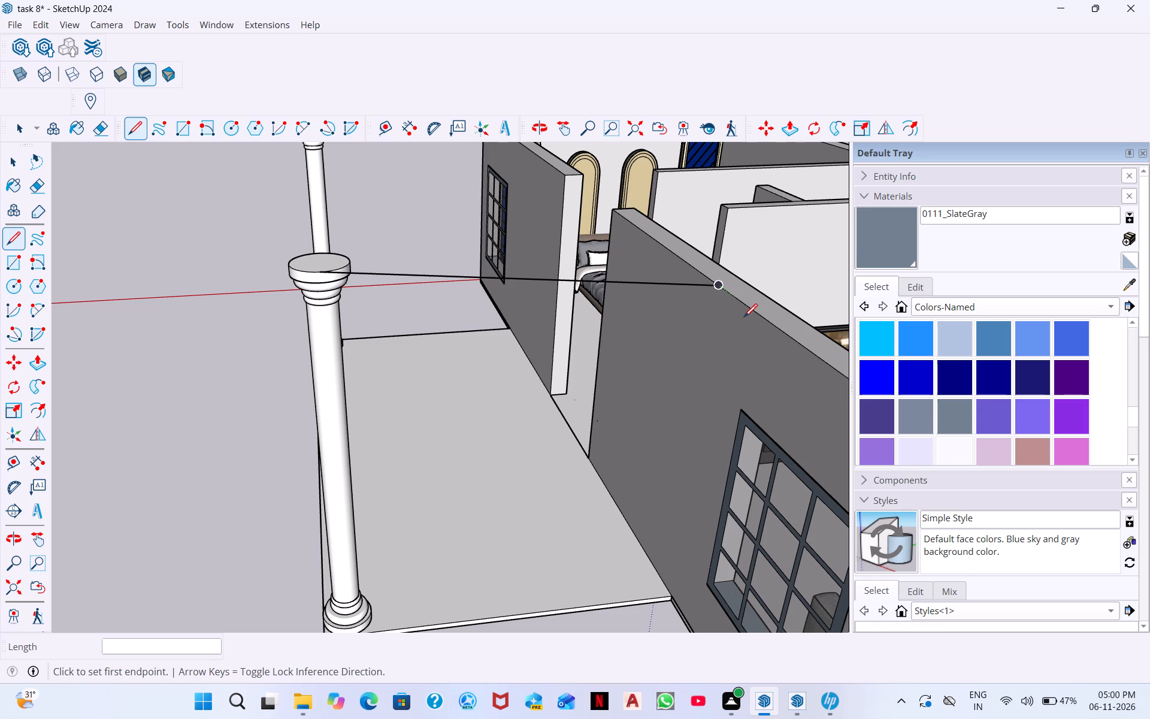
Draw a 13' vertical line up from the midpoint of the porch slab's front edge.
{"action": "middle_click_drag", "start_coordinate": [332, 250], "coordinate": [402, 455]}
{"action": "scroll", "coordinate": [394, 315], "scroll_direction": "down", "scroll_amount": 4}
{"action": "middle_click_drag", "start_coordinate": [391, 276], "coordinate": [621, 250]}
{"action": "middle_click_drag", "start_coordinate": [265, 367], "coordinate": [444, 269]}
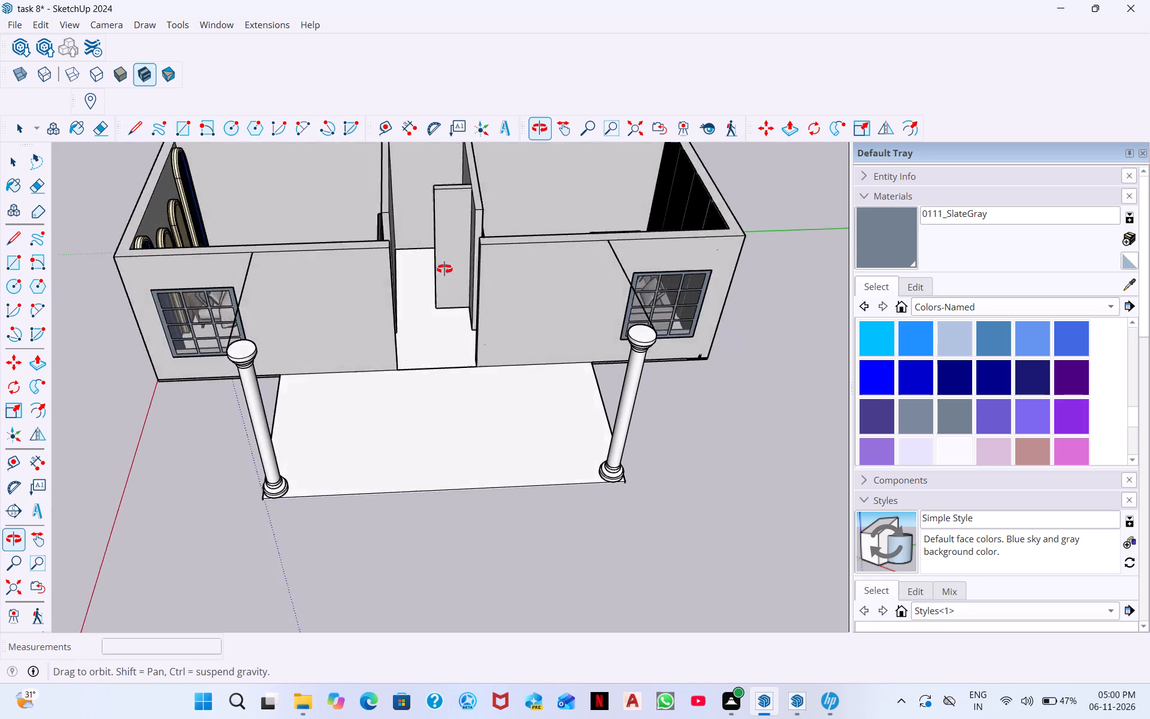
{"action": "middle_click_drag", "start_coordinate": [444, 269], "coordinate": [525, 204]}
{"action": "middle_click_drag", "start_coordinate": [279, 388], "coordinate": [630, 286]}
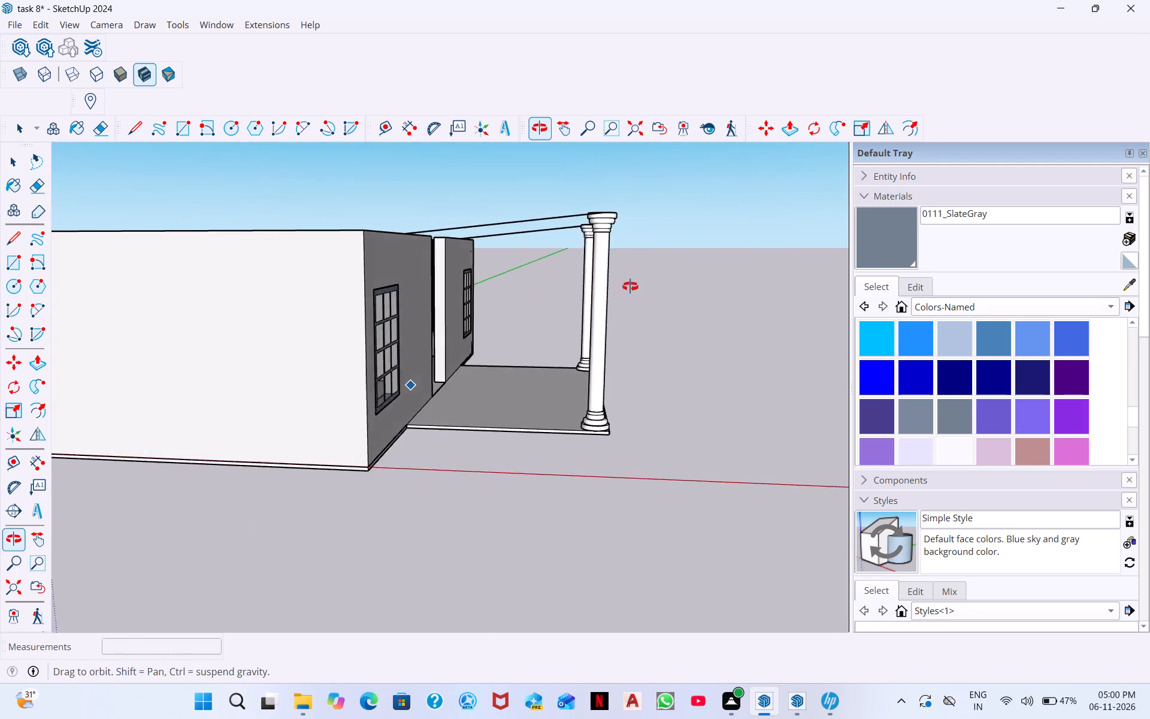
{"action": "middle_click_drag", "start_coordinate": [630, 286], "coordinate": [391, 342]}
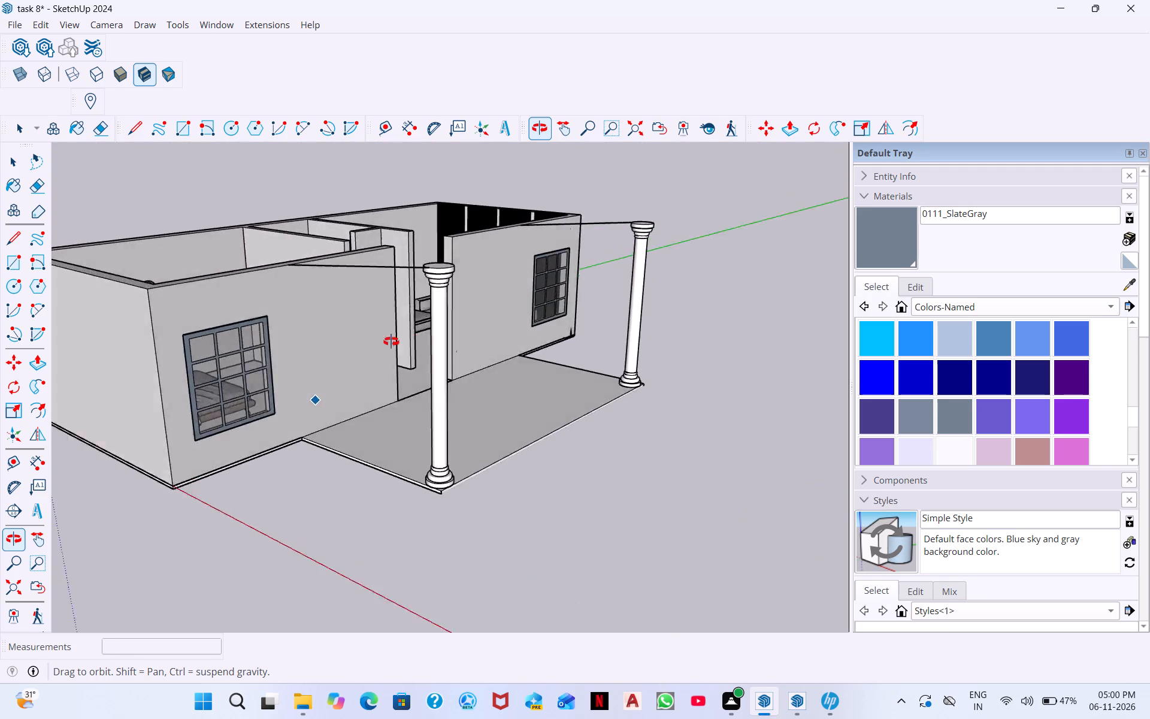
{"action": "middle_click_drag", "start_coordinate": [391, 342], "coordinate": [222, 347]}
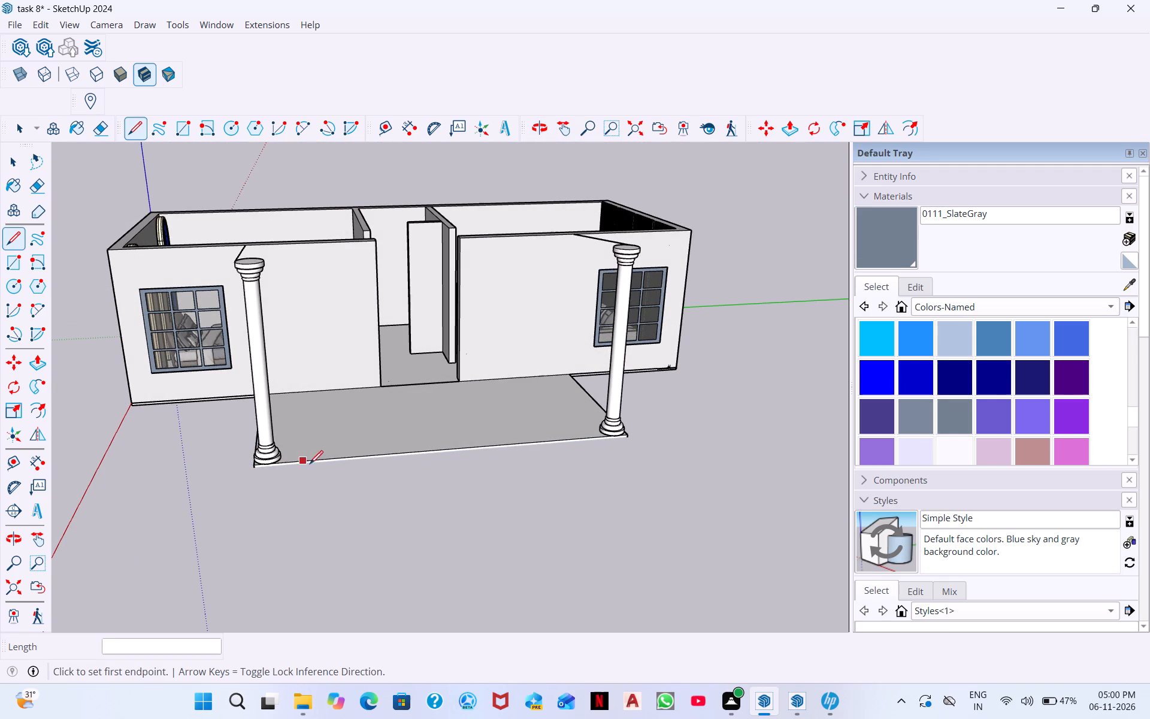
{"action": "left_click", "coordinate": [449, 448]}
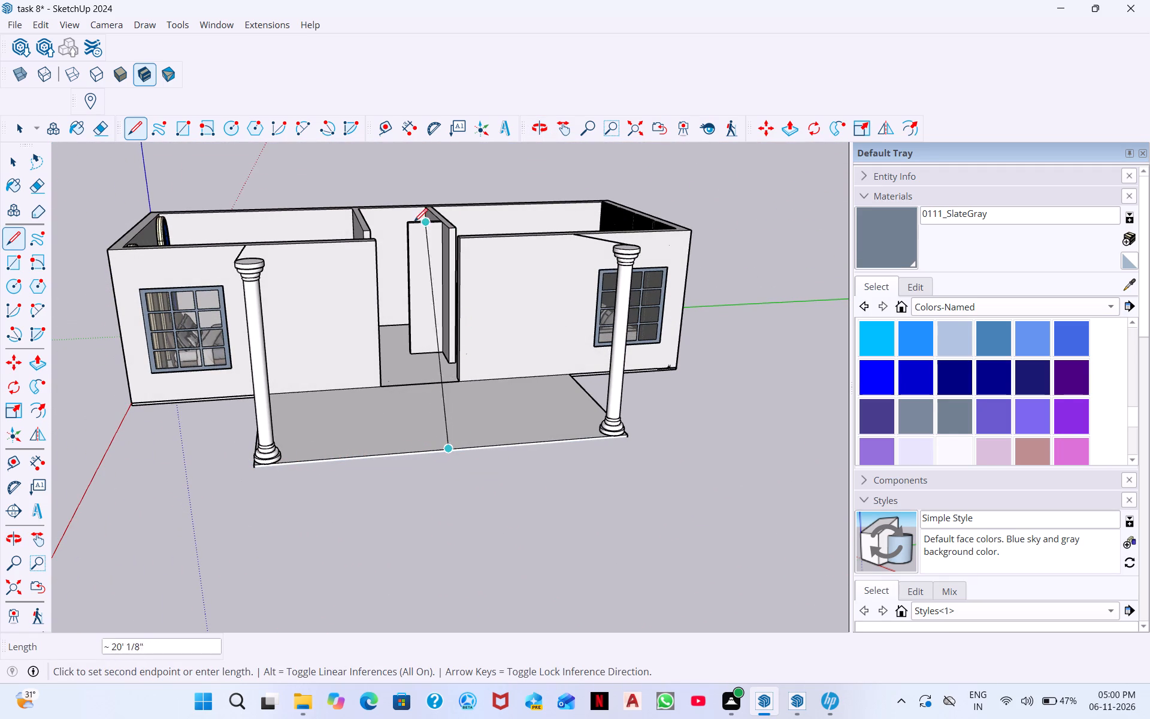
{"action": "scroll", "coordinate": [431, 220], "scroll_direction": "down", "scroll_amount": 1}
{"action": "middle_click_drag", "start_coordinate": [440, 234], "coordinate": [746, 149]}
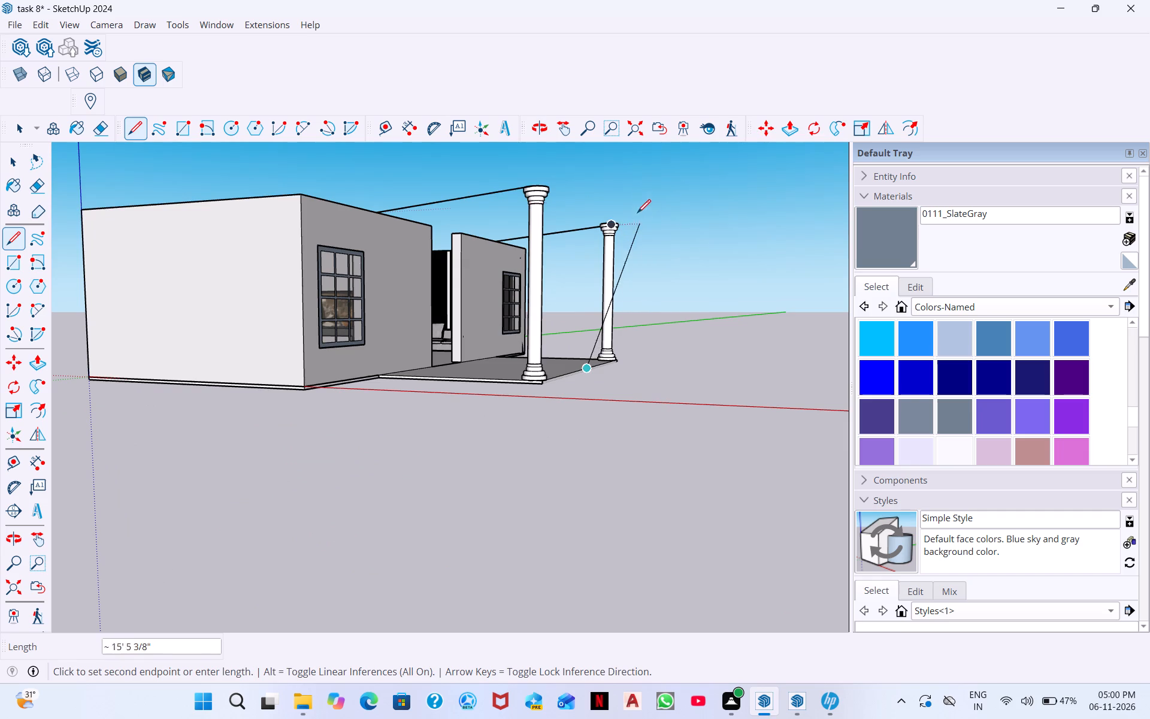
{"action": "middle_click_drag", "start_coordinate": [629, 199], "coordinate": [550, 197]}
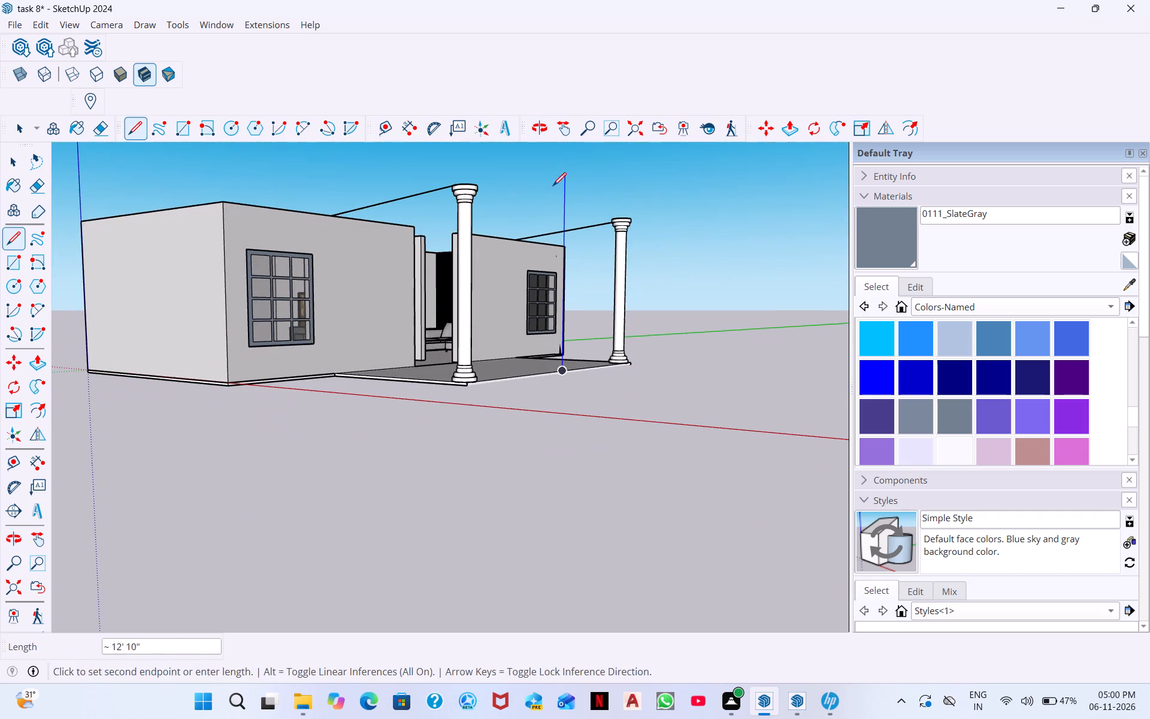
{"action": "middle_click_drag", "start_coordinate": [550, 197], "coordinate": [504, 345]}
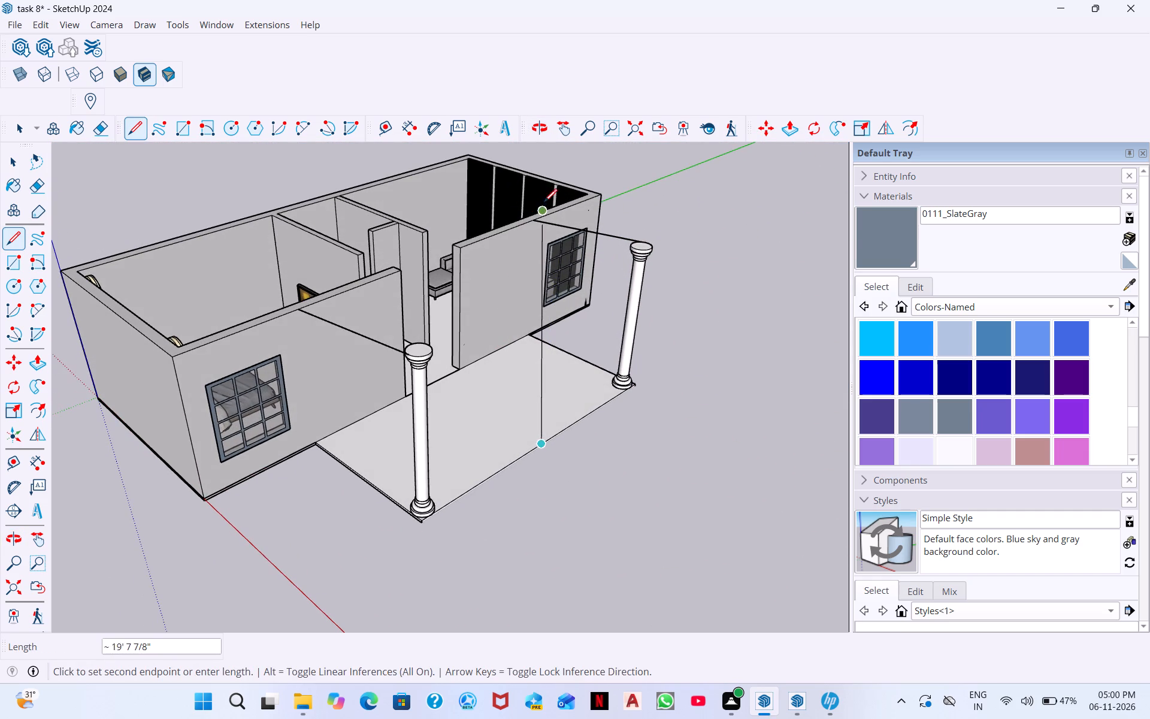
{"action": "middle_click_drag", "start_coordinate": [538, 326], "coordinate": [802, 285]}
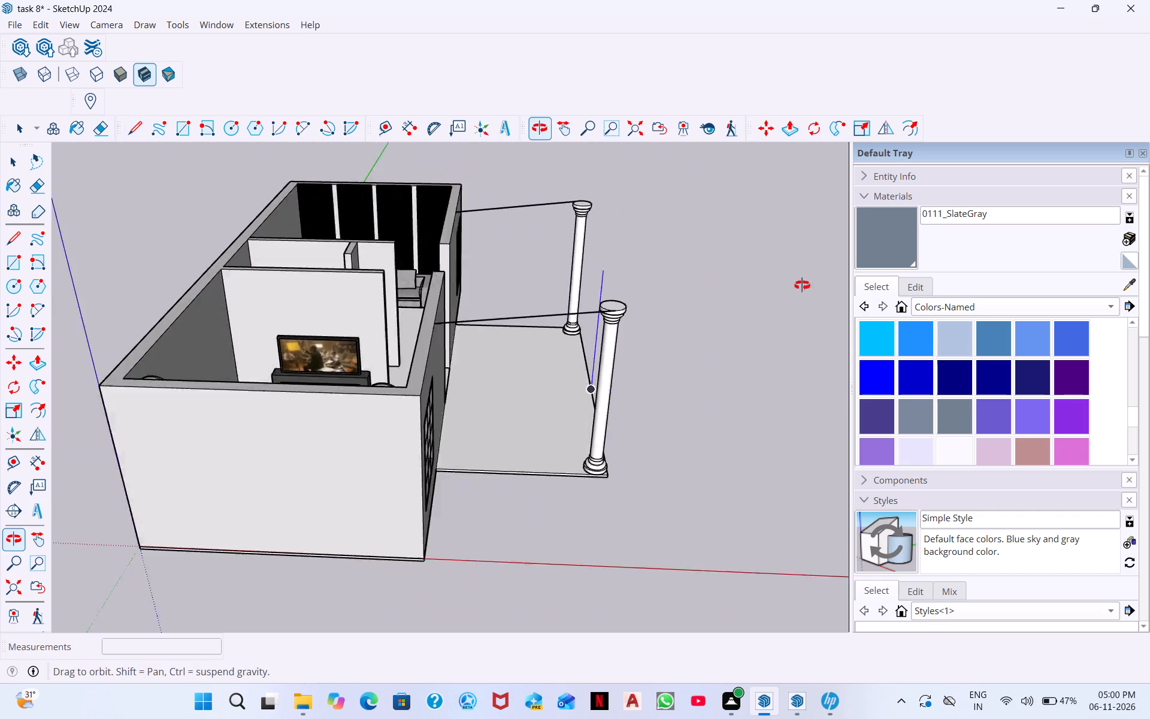
{"action": "middle_click_drag", "start_coordinate": [802, 285], "coordinate": [822, 265]}
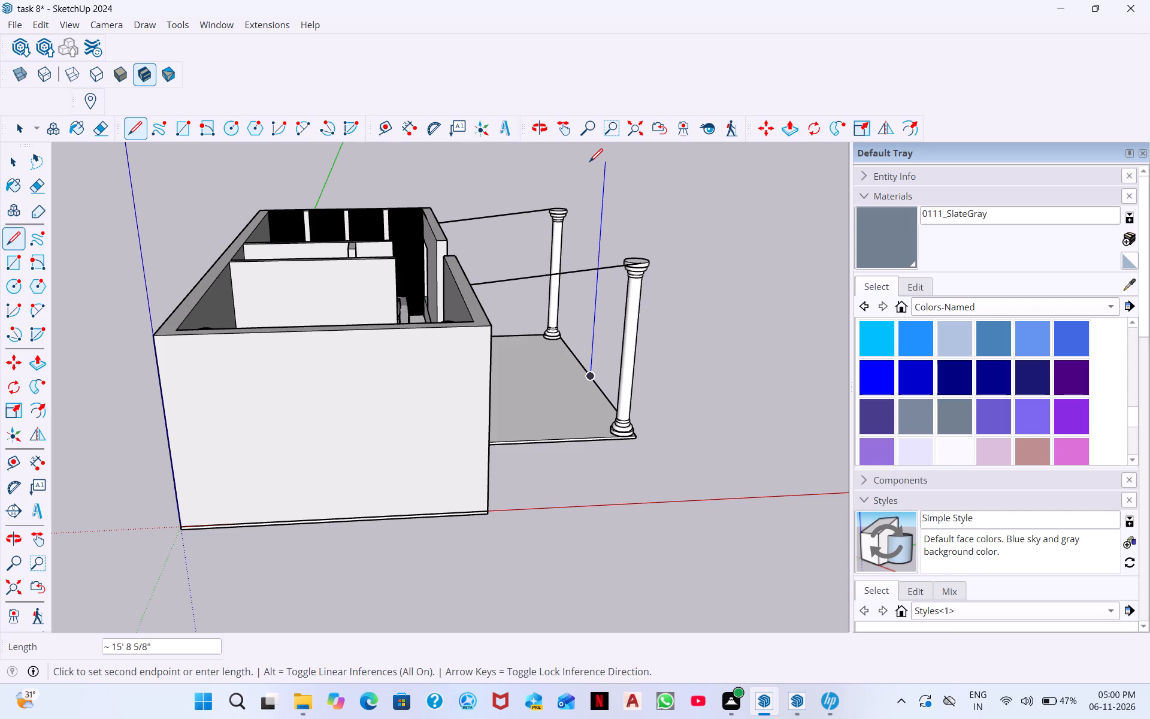
{"action": "type", "text": "13"}
{"action": "key", "text": "apostrophe"}
{"action": "key", "text": "Return"}
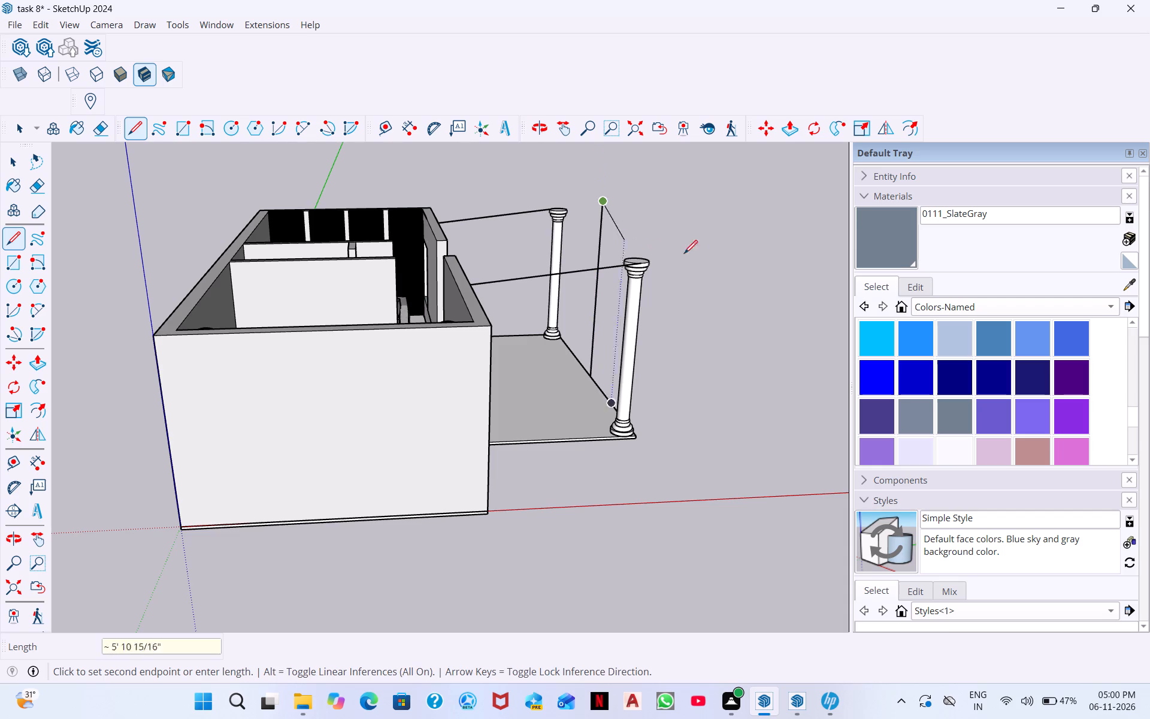
Continue from the 13' line's top to the bedroom-side pillar's top, and across about 20' 2" to the living-room-side pillar's top.
{"action": "scroll", "coordinate": [649, 247], "scroll_direction": "up", "scroll_amount": 10}
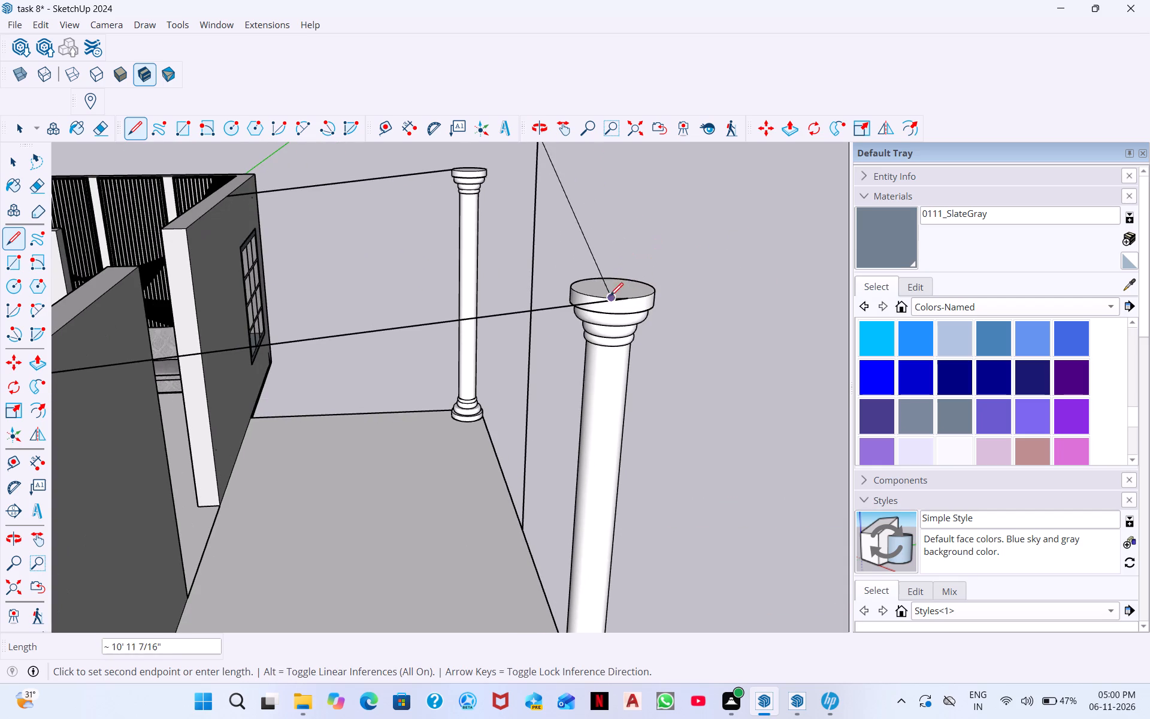
{"action": "left_click", "coordinate": [657, 291]}
{"action": "middle_click_drag", "start_coordinate": [619, 316], "coordinate": [359, 313]}
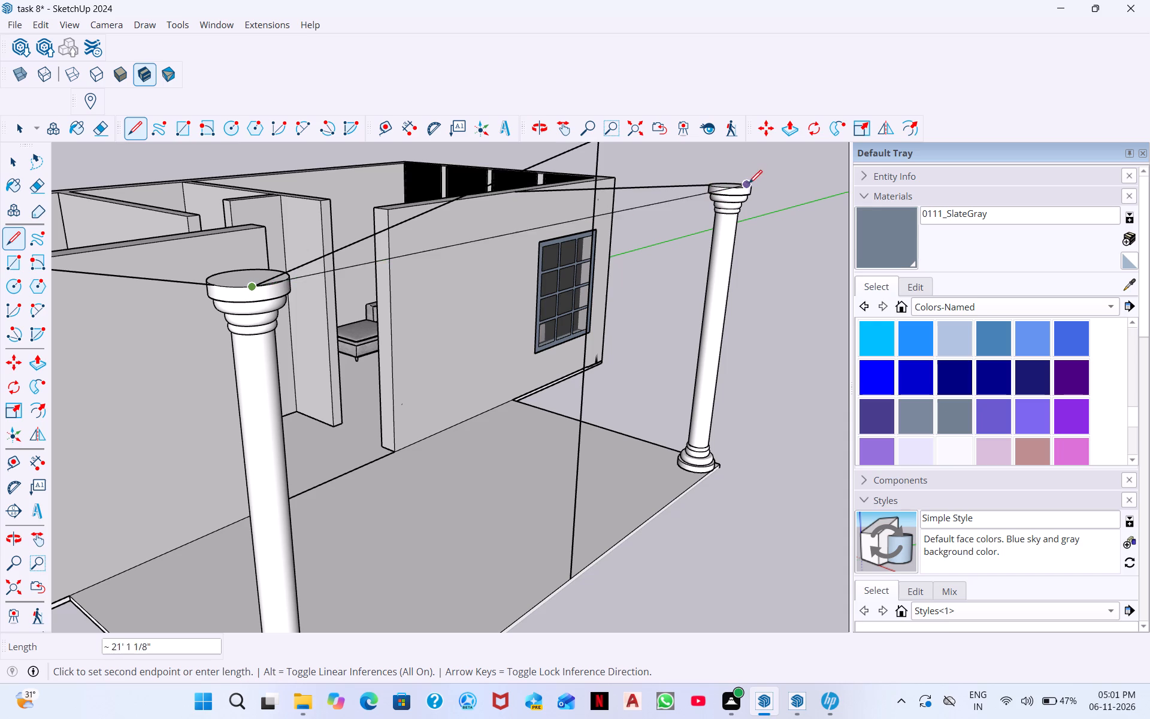
{"action": "scroll", "coordinate": [749, 183], "scroll_direction": "up", "scroll_amount": 9}
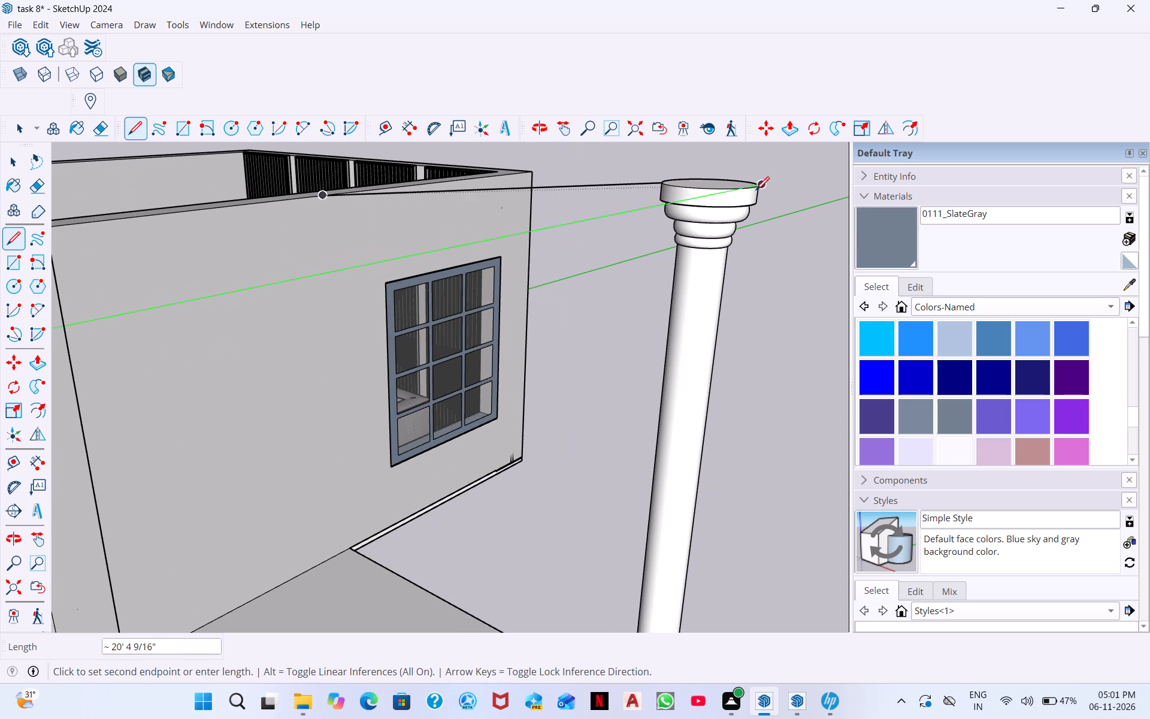
{"action": "left_click", "coordinate": [744, 192]}
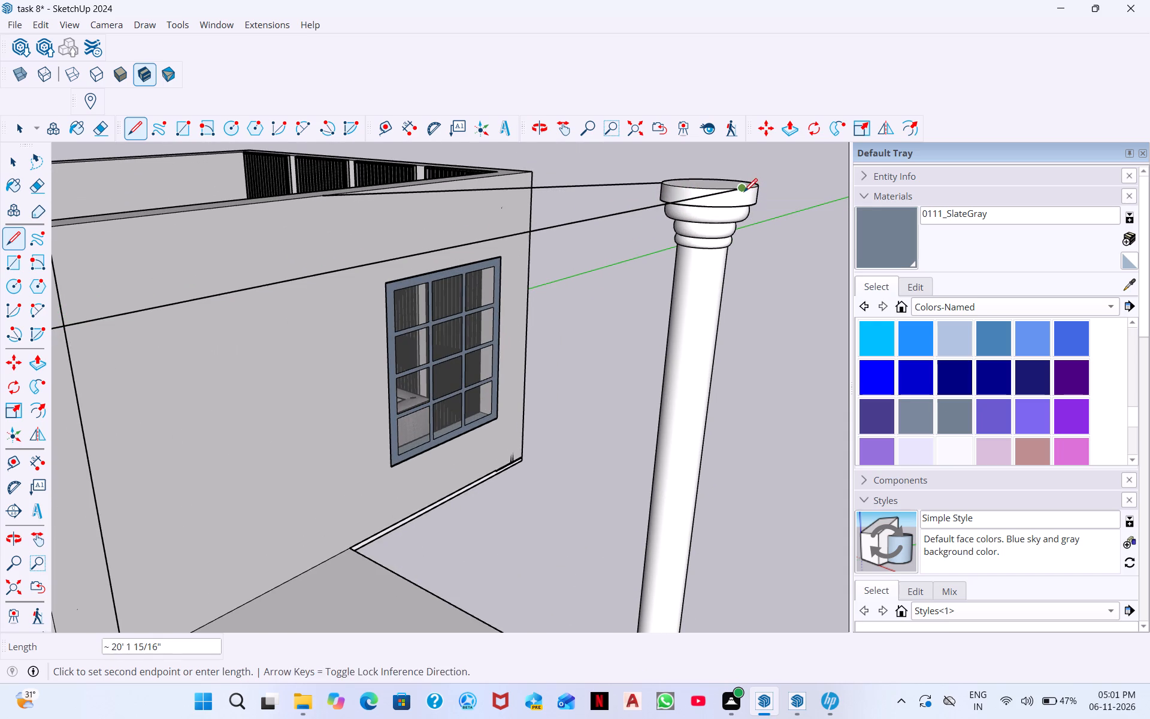
Close the triangular gable face with a line about 9' 11" long from the living-room-side pillar's top to the 13' line's top.
{"action": "middle_click_drag", "start_coordinate": [611, 184], "coordinate": [628, 341]}
{"action": "scroll", "coordinate": [670, 407], "scroll_direction": "down", "scroll_amount": 1}
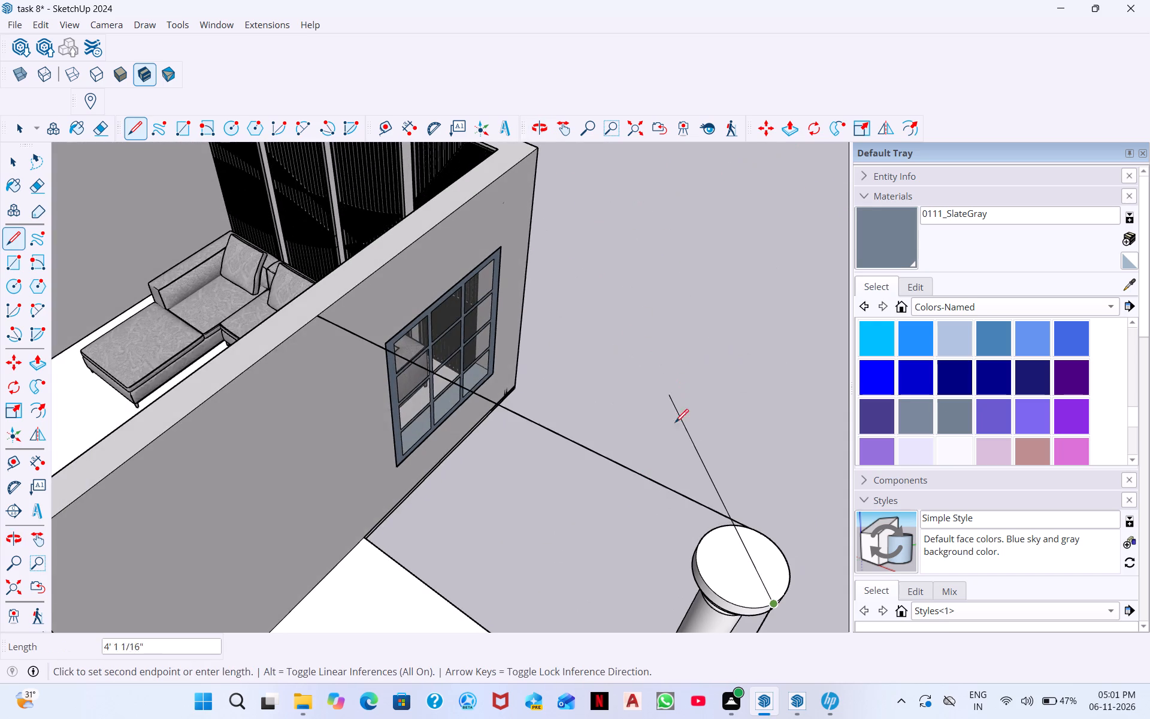
{"action": "middle_click_drag", "start_coordinate": [668, 536], "coordinate": [150, 420]}
{"action": "scroll", "coordinate": [195, 351], "scroll_direction": "down", "scroll_amount": 7}
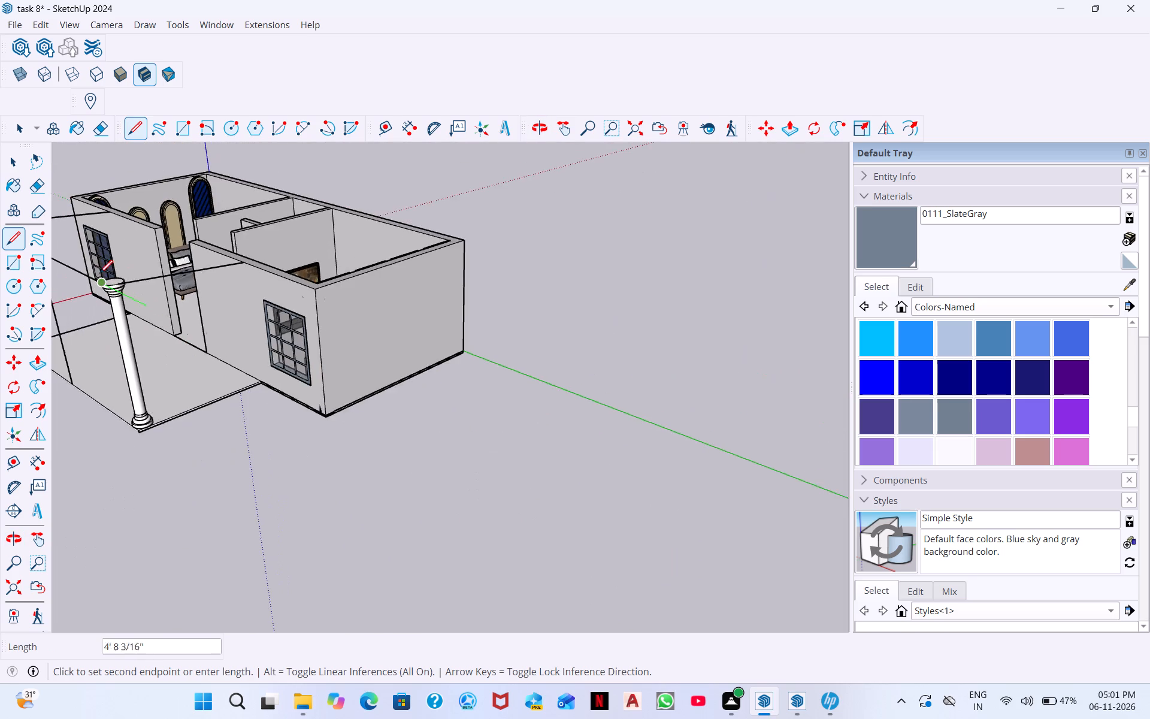
{"action": "scroll", "coordinate": [105, 268], "scroll_direction": "up", "scroll_amount": 8}
{"action": "scroll", "coordinate": [101, 260], "scroll_direction": "down", "scroll_amount": 2}
{"action": "middle_click_drag", "start_coordinate": [135, 239], "coordinate": [40, 148]}
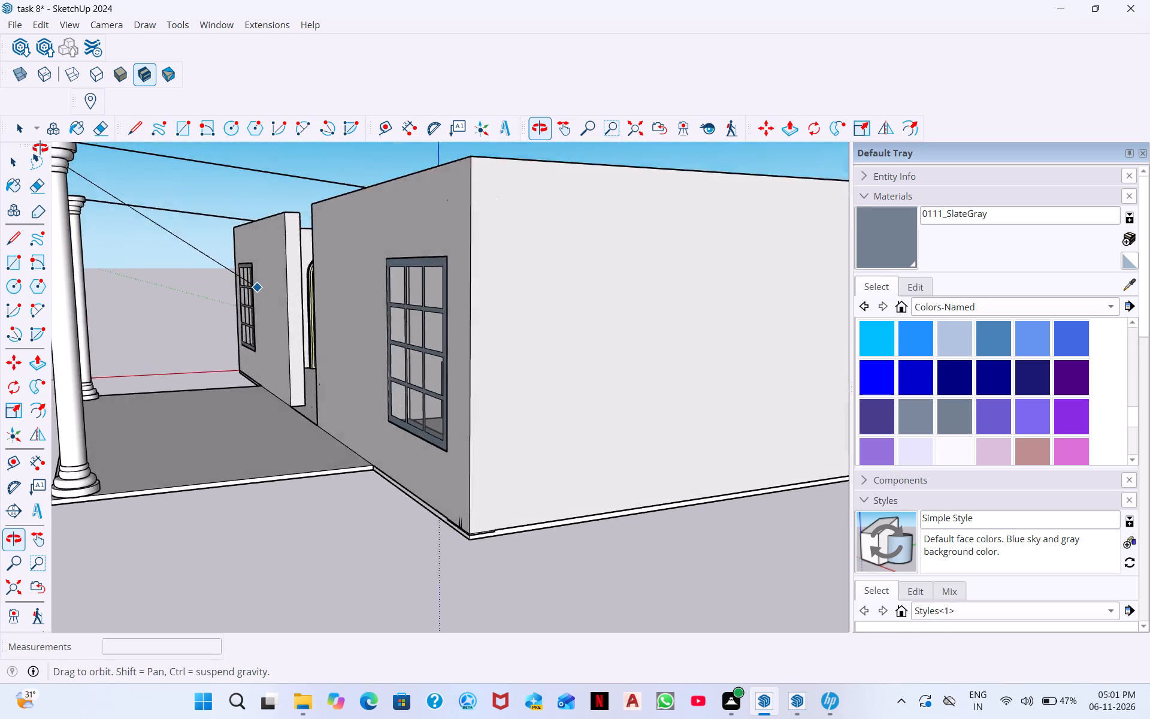
{"action": "middle_click_drag", "start_coordinate": [40, 148], "coordinate": [166, 221]}
{"action": "middle_click_drag", "start_coordinate": [134, 240], "coordinate": [129, 246]}
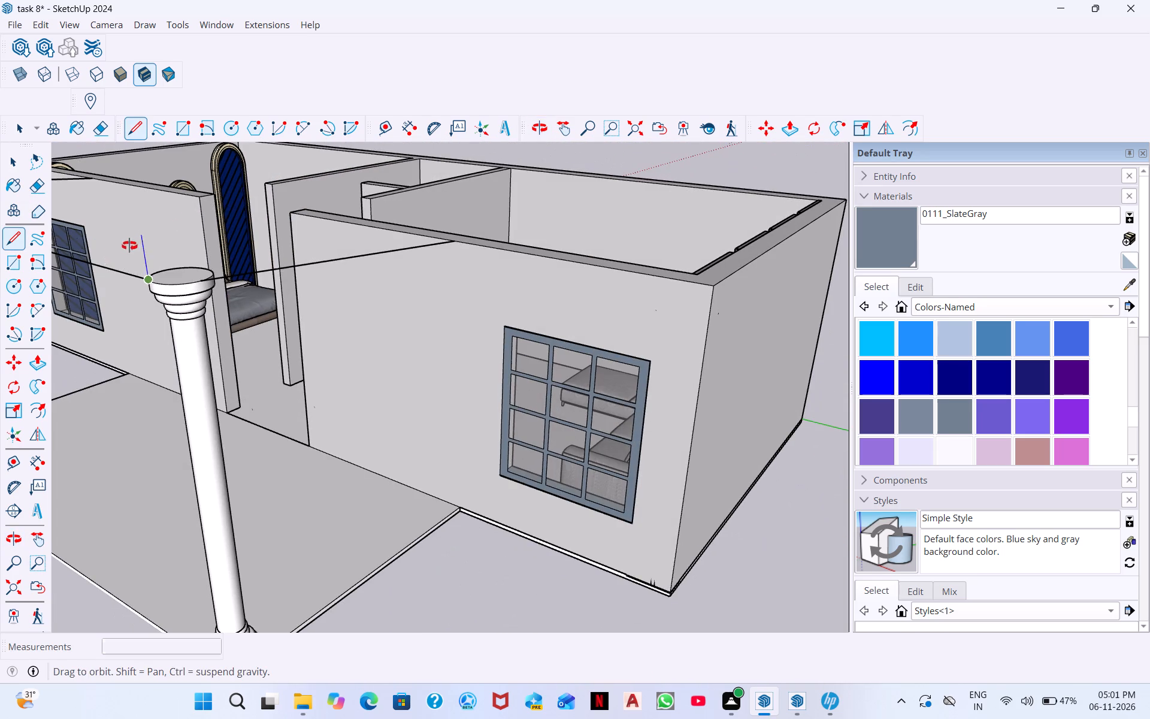
{"action": "middle_click_drag", "start_coordinate": [129, 246], "coordinate": [2, 196]}
{"action": "scroll", "coordinate": [26, 200], "scroll_direction": "down", "scroll_amount": 14}
{"action": "scroll", "coordinate": [59, 209], "scroll_direction": "up", "scroll_amount": 2}
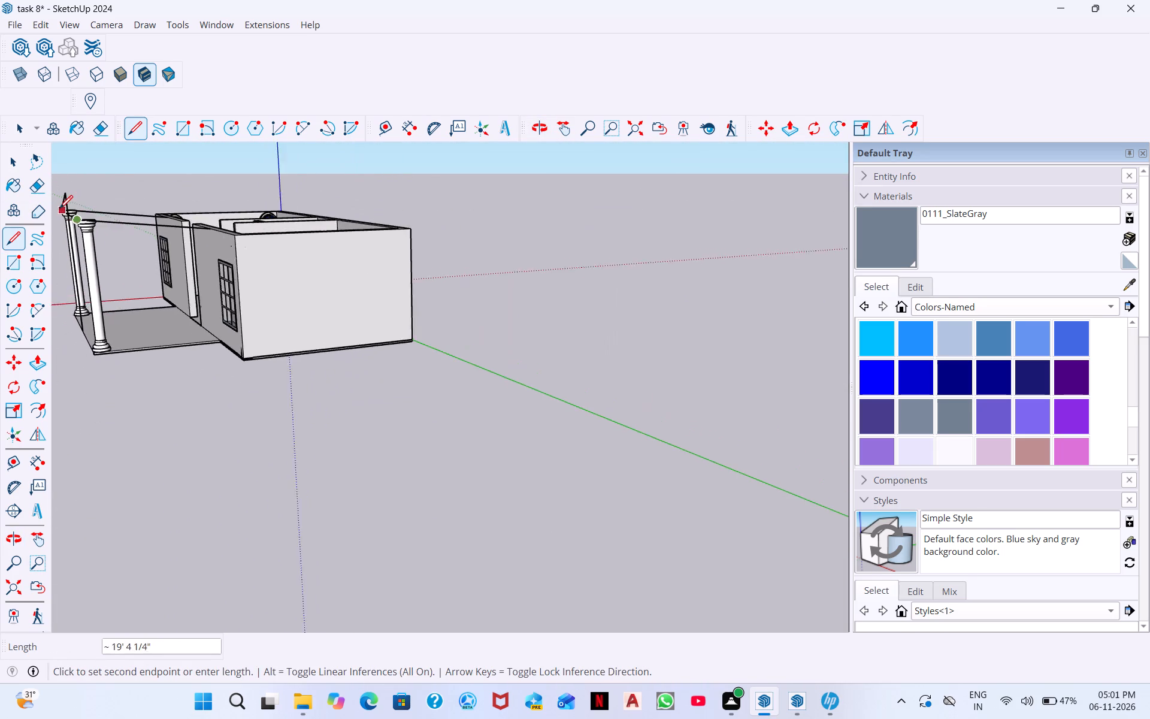
{"action": "scroll", "coordinate": [59, 209], "scroll_direction": "up", "scroll_amount": 14}
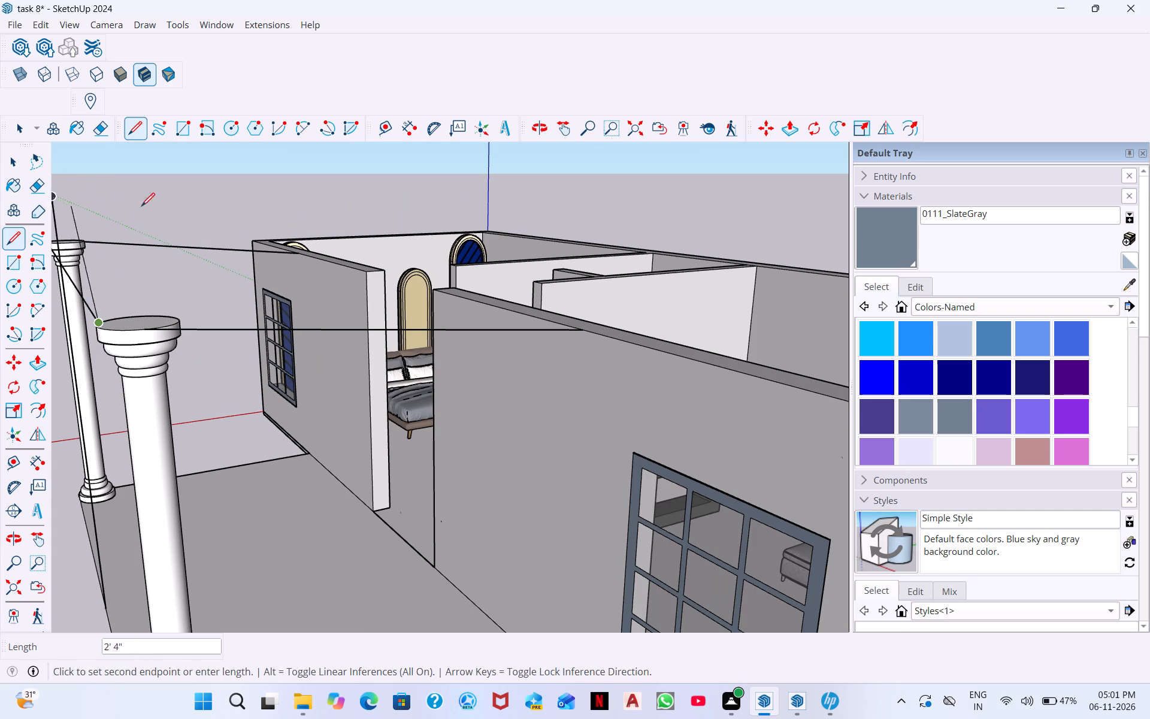
{"action": "middle_click_drag", "start_coordinate": [144, 234], "coordinate": [91, 207]}
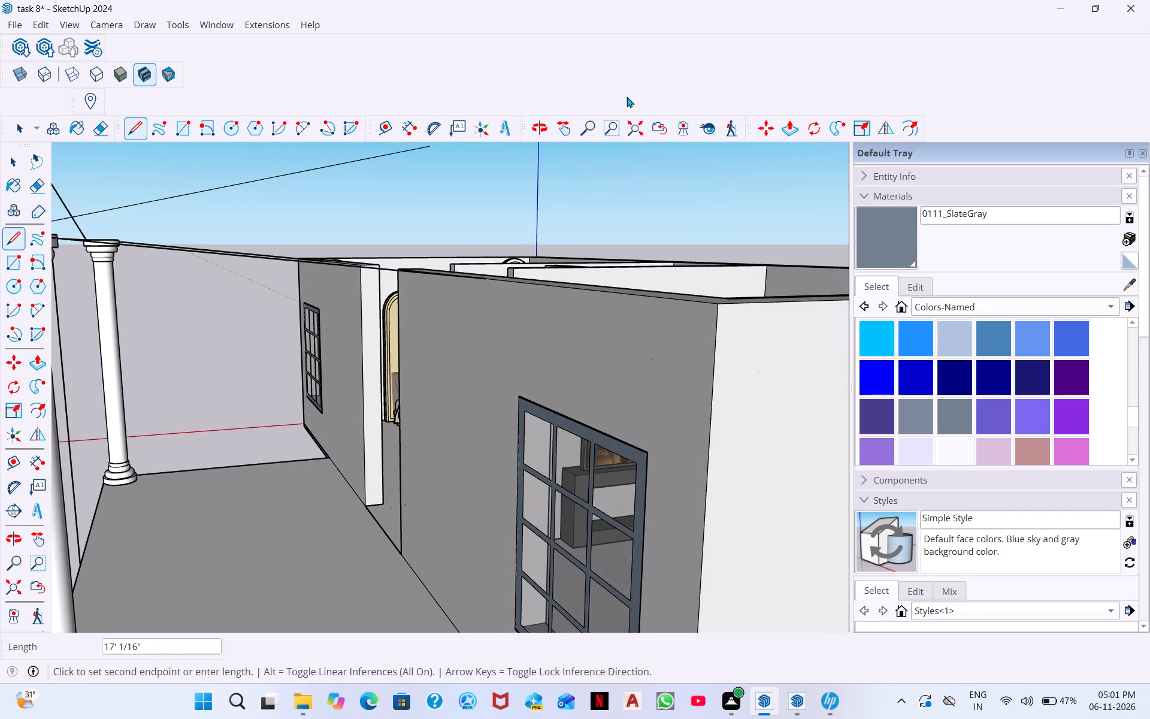
{"action": "left_click", "coordinate": [632, 127]}
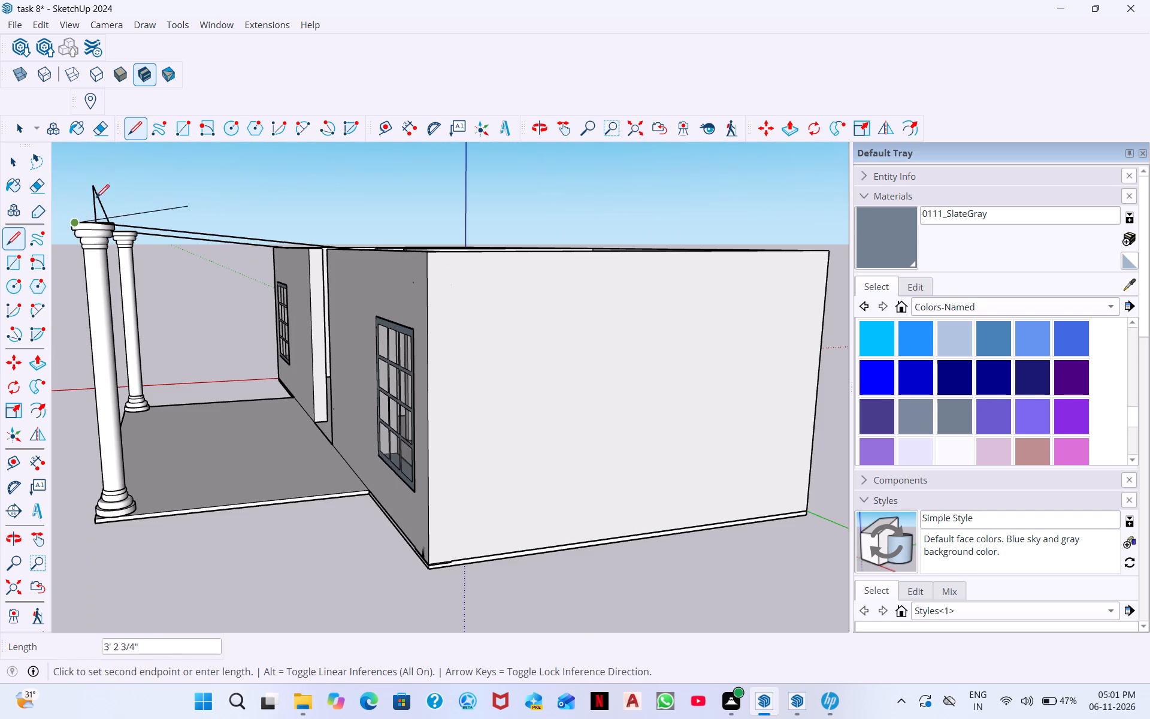
{"action": "scroll", "coordinate": [87, 200], "scroll_direction": "up", "scroll_amount": 11}
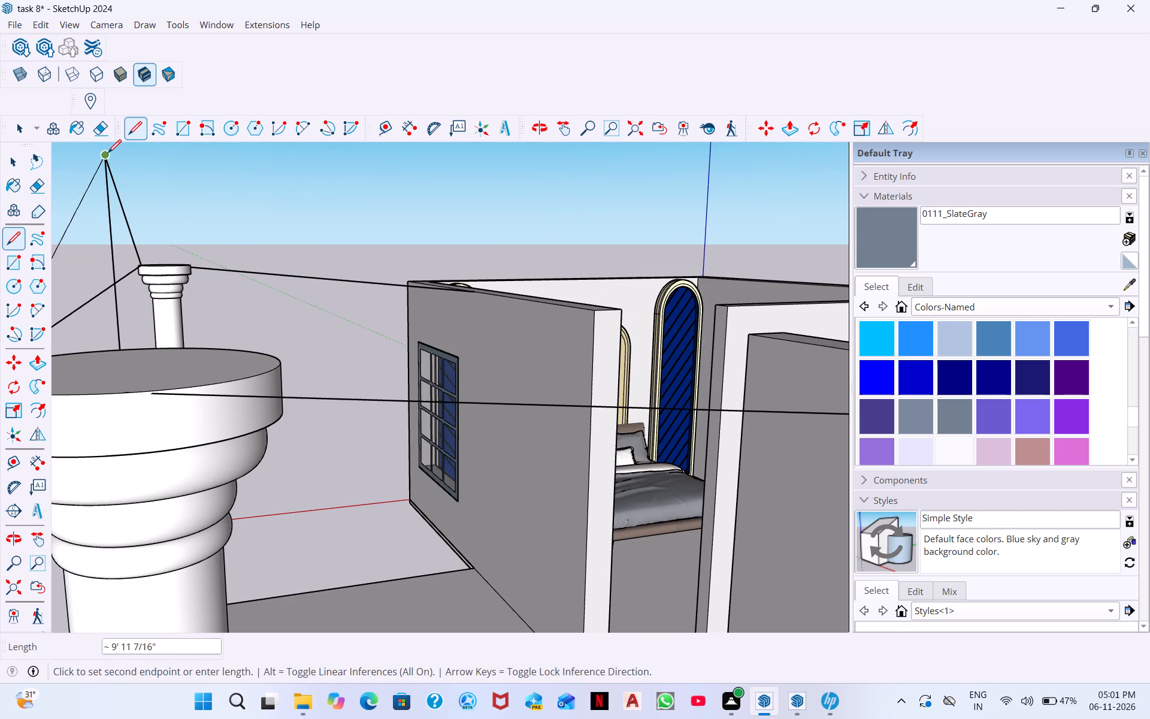
{"action": "left_click", "coordinate": [108, 153]}
Draw a short line outward from the gable base at the living-room-side pillar's top, continuing back to the front wall's top edge.
{"action": "middle_click_drag", "start_coordinate": [84, 220], "coordinate": [325, 256]}
{"action": "scroll", "coordinate": [358, 284], "scroll_direction": "down", "scroll_amount": 3}
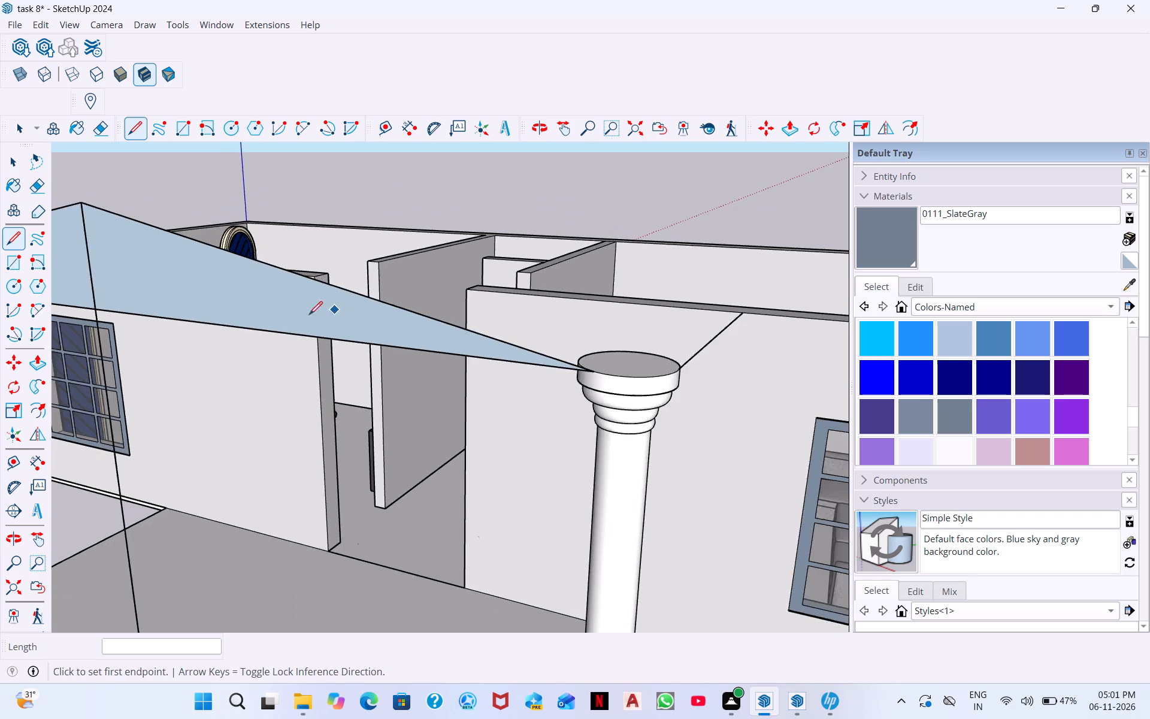
{"action": "scroll", "coordinate": [309, 315], "scroll_direction": "down", "scroll_amount": 6}
{"action": "middle_click_drag", "start_coordinate": [201, 302], "coordinate": [364, 346]}
{"action": "scroll", "coordinate": [344, 343], "scroll_direction": "down", "scroll_amount": 7}
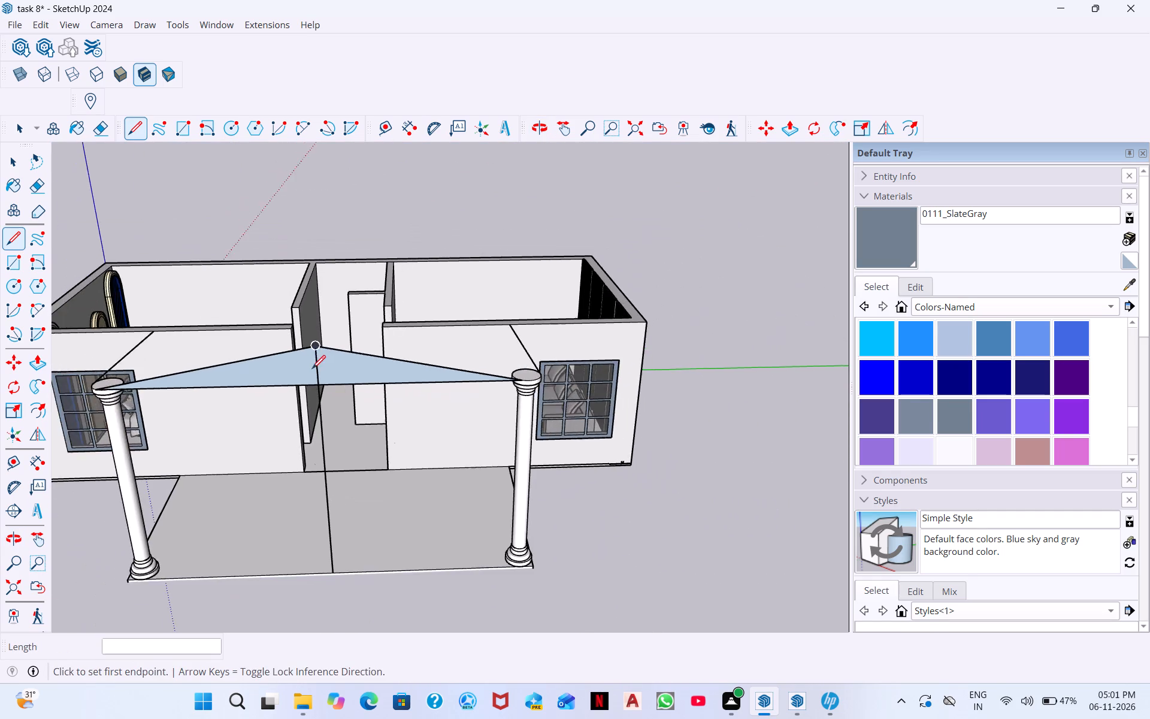
{"action": "middle_click_drag", "start_coordinate": [312, 378], "coordinate": [303, 500]}
{"action": "scroll", "coordinate": [214, 471], "scroll_direction": "up", "scroll_amount": 4}
{"action": "scroll", "coordinate": [211, 473], "scroll_direction": "down", "scroll_amount": 3}
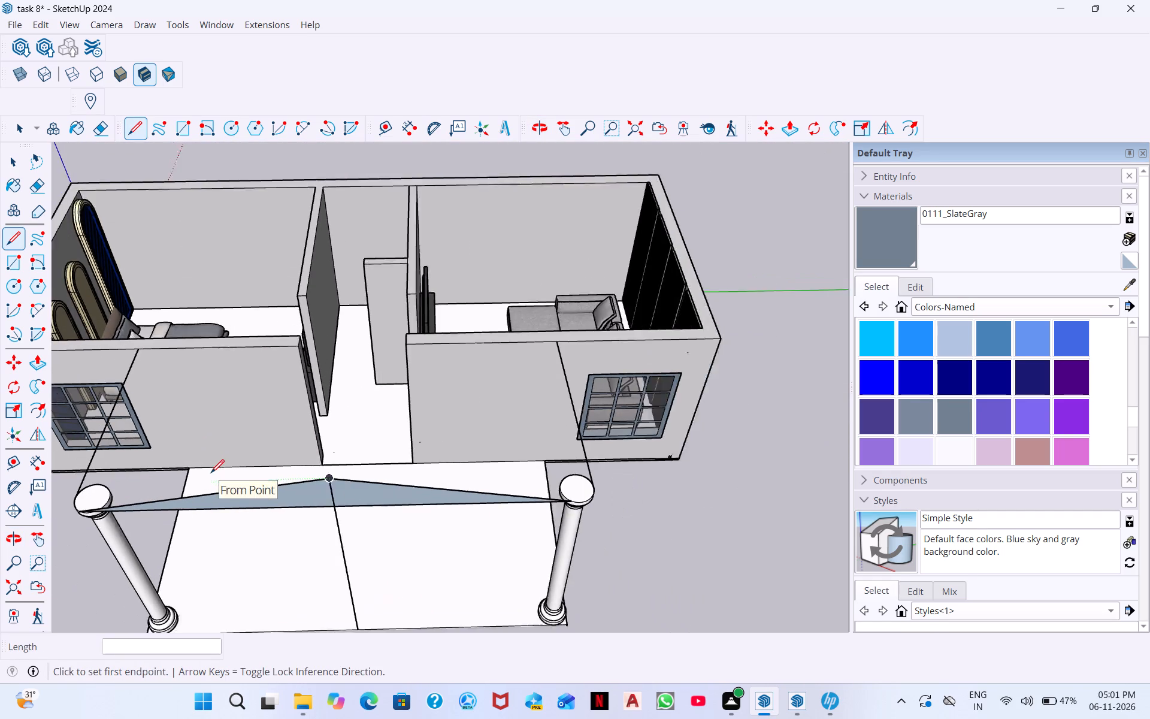
{"action": "scroll", "coordinate": [211, 473], "scroll_direction": "down", "scroll_amount": 1}
{"action": "scroll", "coordinate": [534, 506], "scroll_direction": "up", "scroll_amount": 4}
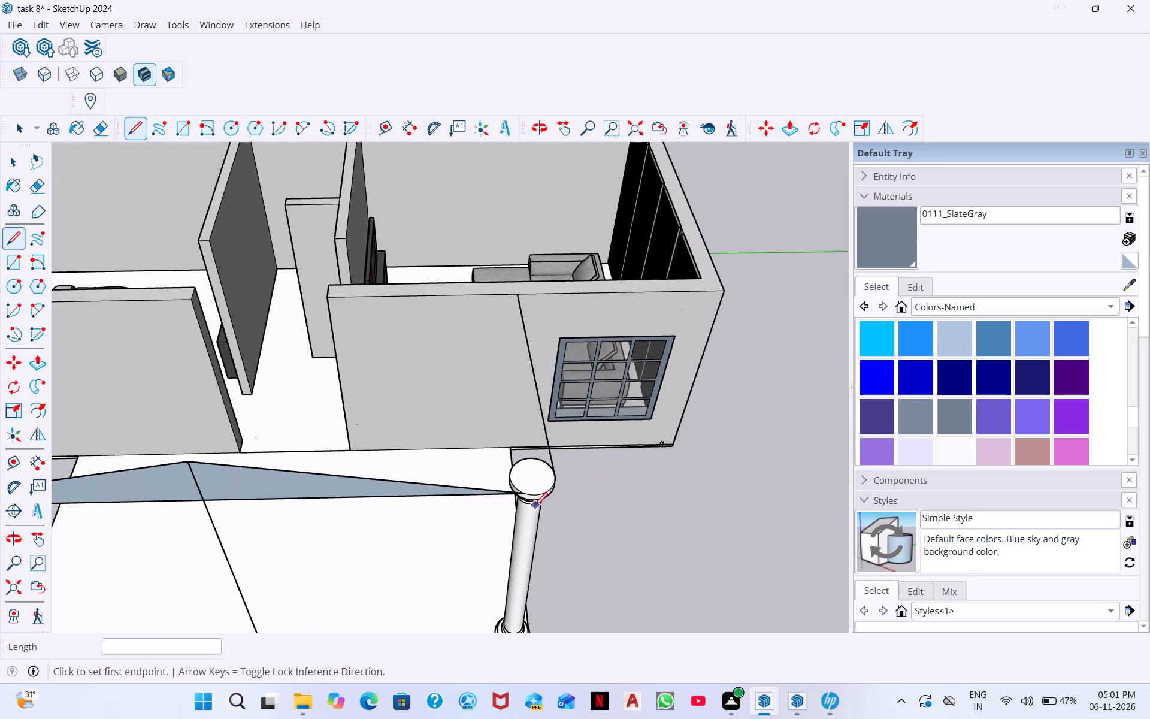
{"action": "scroll", "coordinate": [534, 506], "scroll_direction": "up", "scroll_amount": 6}
{"action": "left_click", "coordinate": [516, 484]}
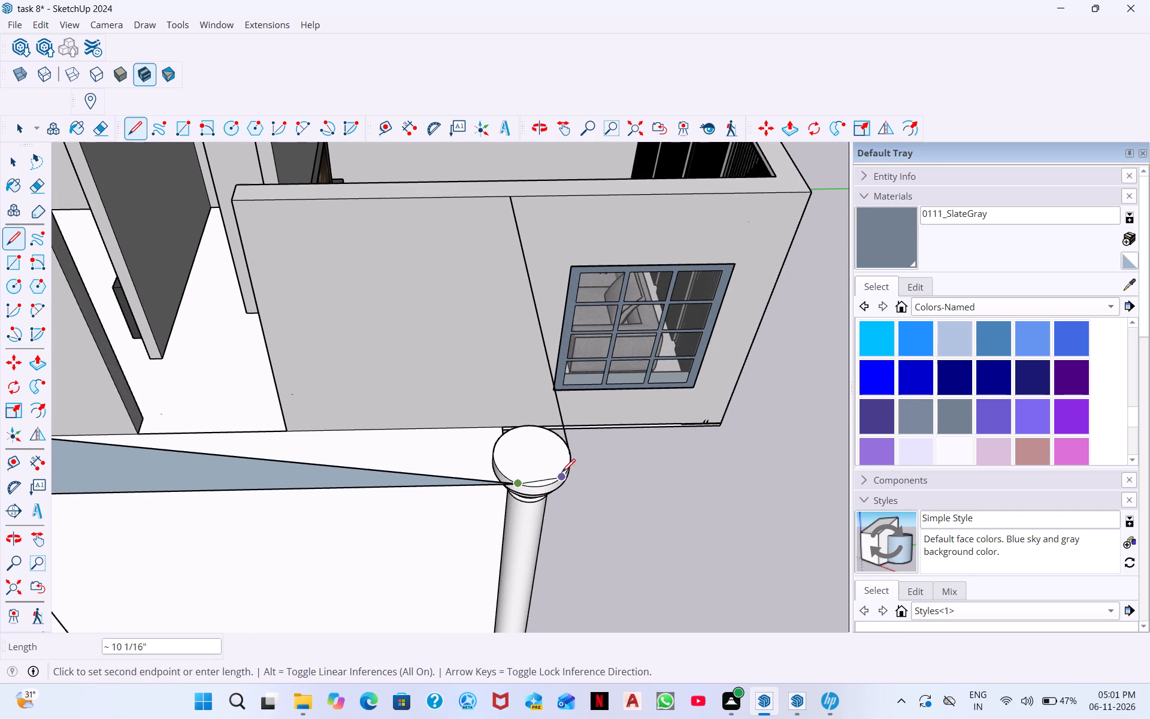
{"action": "left_click", "coordinate": [593, 482]}
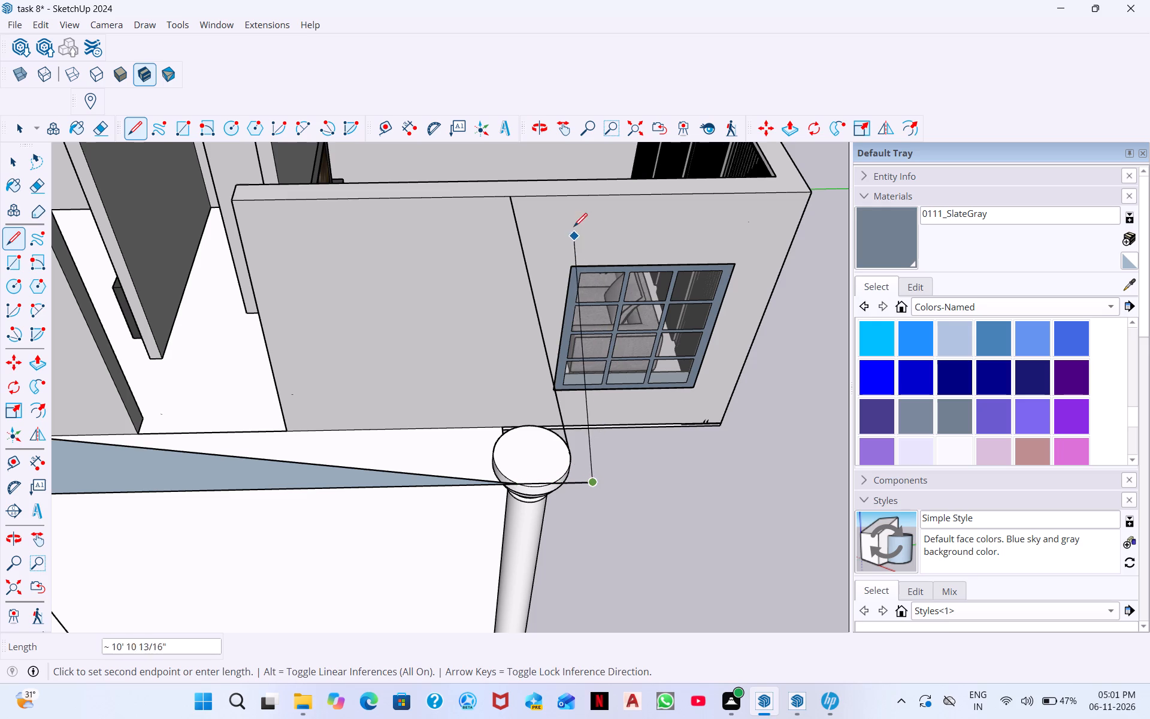
{"action": "left_click", "coordinate": [536, 195]}
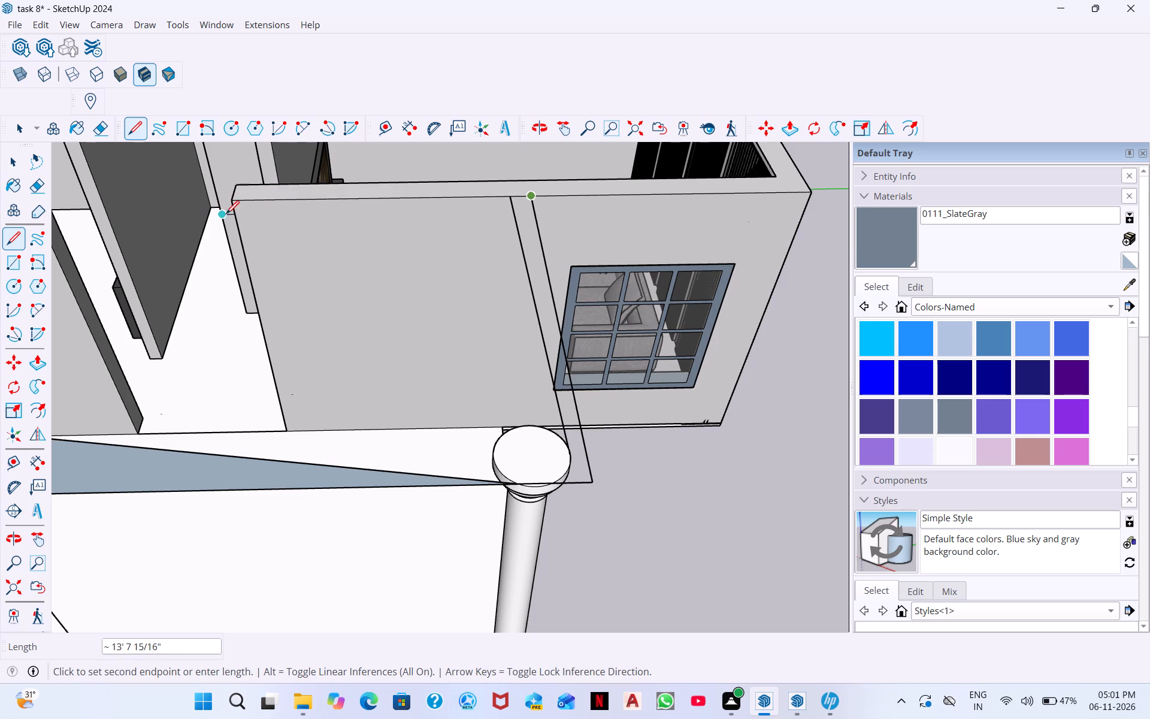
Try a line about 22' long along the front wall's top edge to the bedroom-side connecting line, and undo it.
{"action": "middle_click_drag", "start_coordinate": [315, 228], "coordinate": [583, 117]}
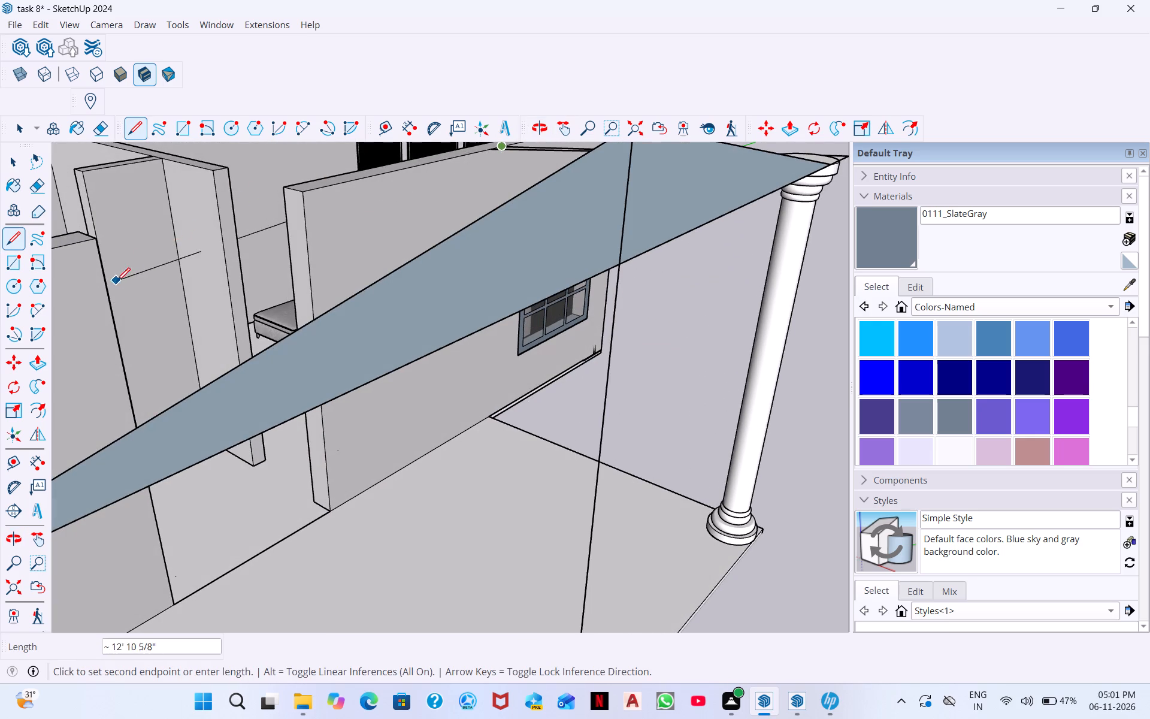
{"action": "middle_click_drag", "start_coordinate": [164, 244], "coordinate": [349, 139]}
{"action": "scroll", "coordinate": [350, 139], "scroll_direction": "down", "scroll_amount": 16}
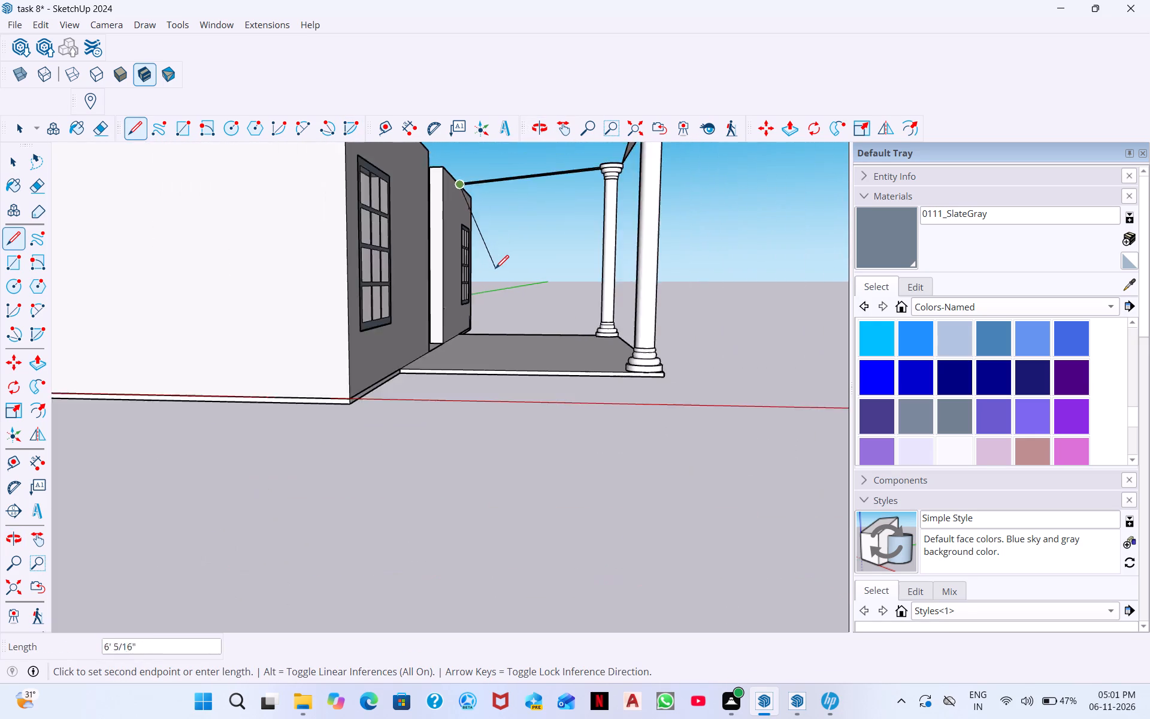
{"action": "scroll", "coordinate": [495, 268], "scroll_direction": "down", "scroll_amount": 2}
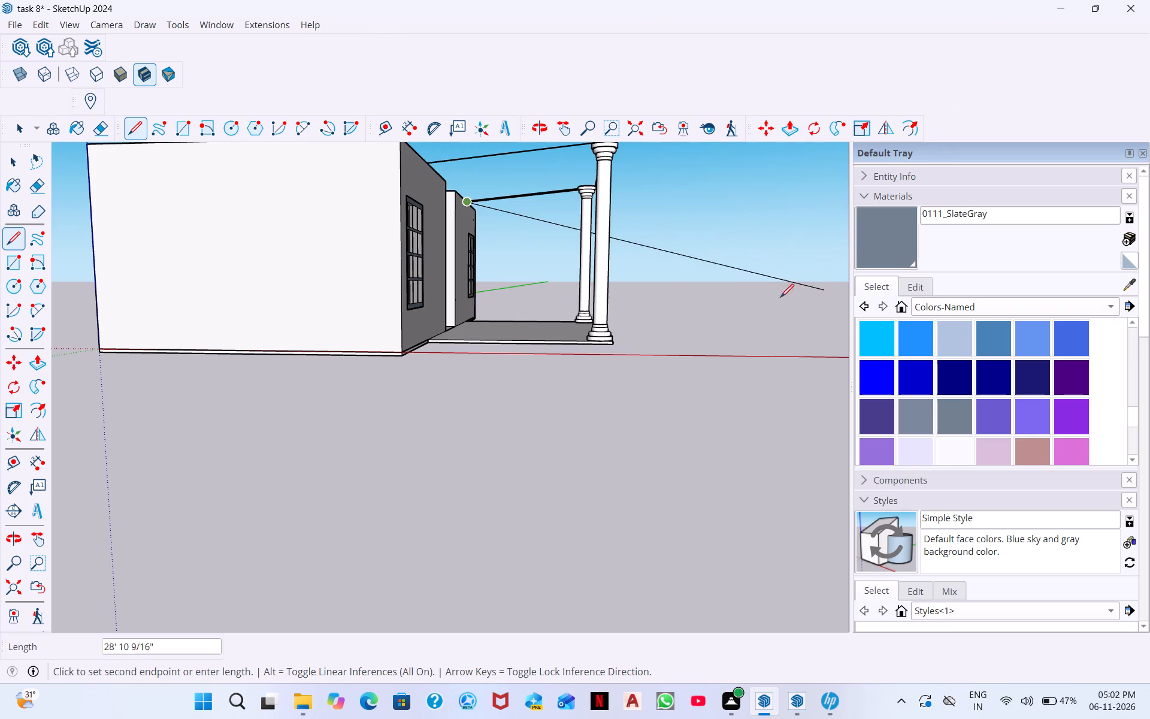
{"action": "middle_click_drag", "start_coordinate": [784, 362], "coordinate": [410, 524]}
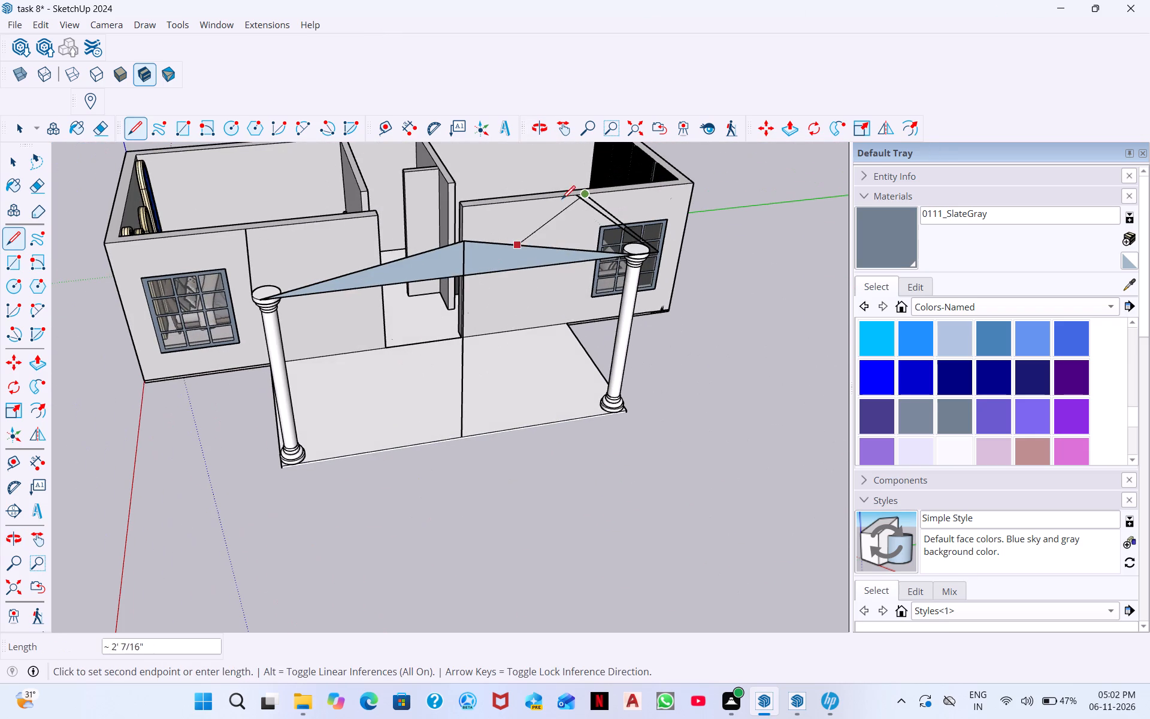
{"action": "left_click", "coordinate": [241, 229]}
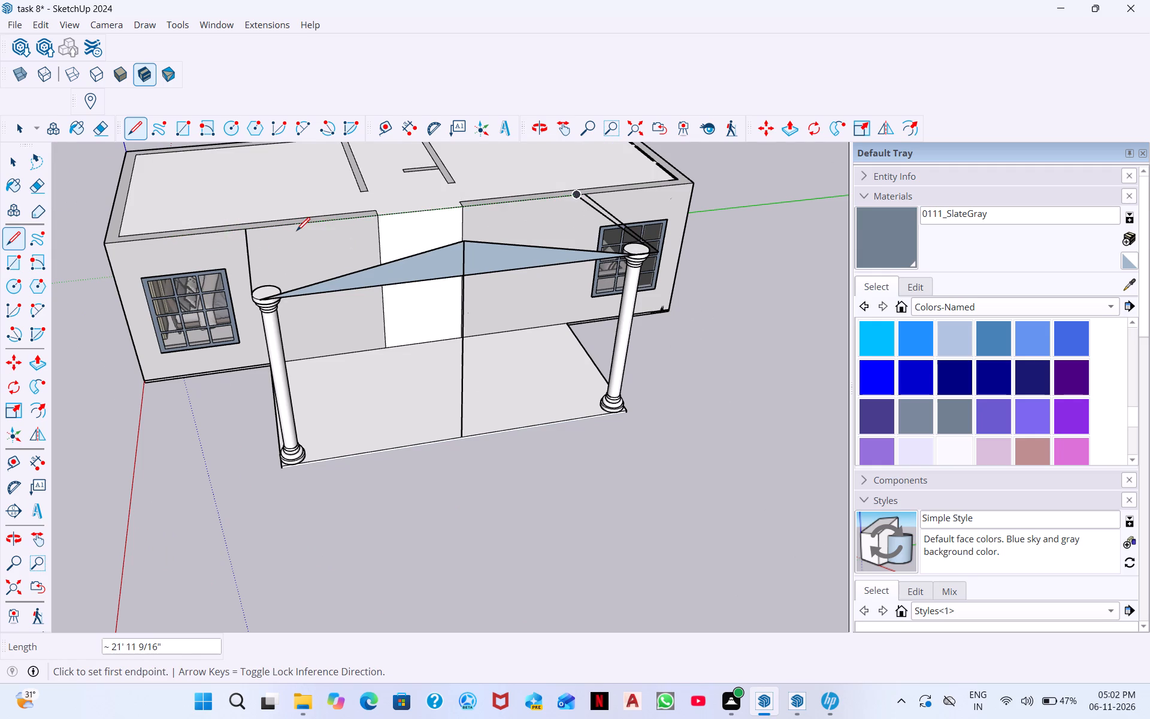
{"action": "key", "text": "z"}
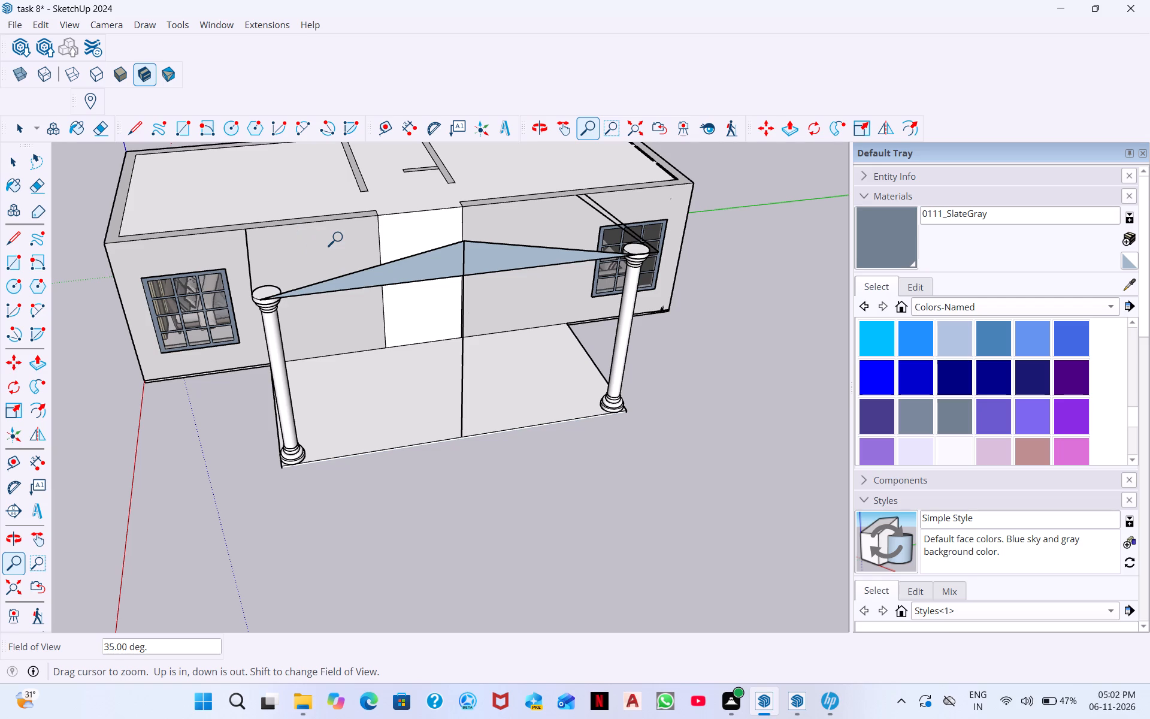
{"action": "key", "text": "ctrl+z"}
Examine the gable face and the connecting lines at both pillars from several angles.
{"action": "middle_click_drag", "start_coordinate": [582, 249], "coordinate": [571, 312]}
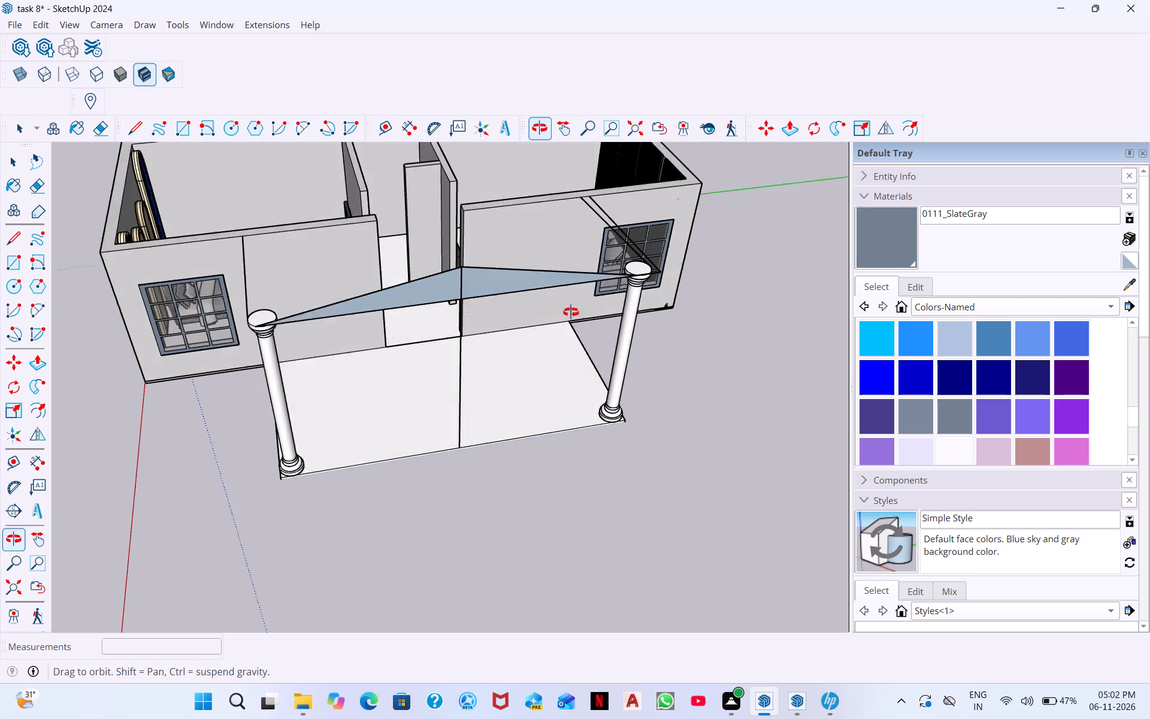
{"action": "middle_click_drag", "start_coordinate": [571, 312], "coordinate": [546, 452]}
{"action": "scroll", "coordinate": [274, 337], "scroll_direction": "up", "scroll_amount": 3}
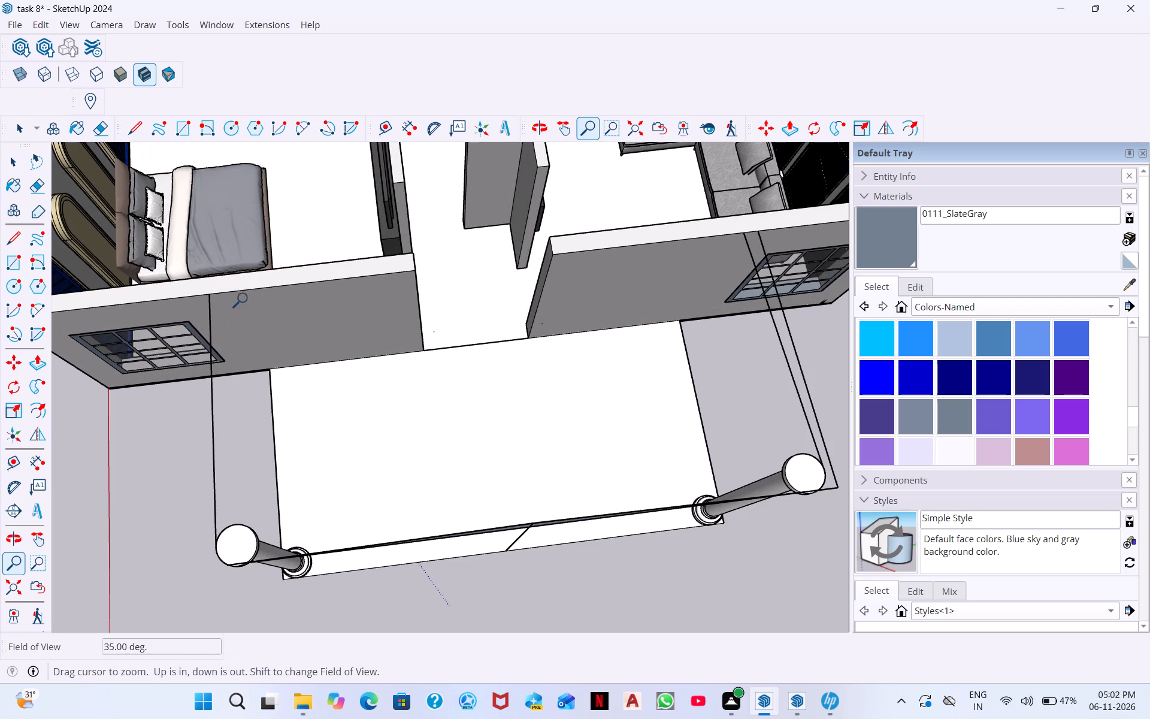
{"action": "middle_click_drag", "start_coordinate": [274, 377], "coordinate": [414, 426]}
{"action": "middle_click_drag", "start_coordinate": [497, 389], "coordinate": [405, 243]}
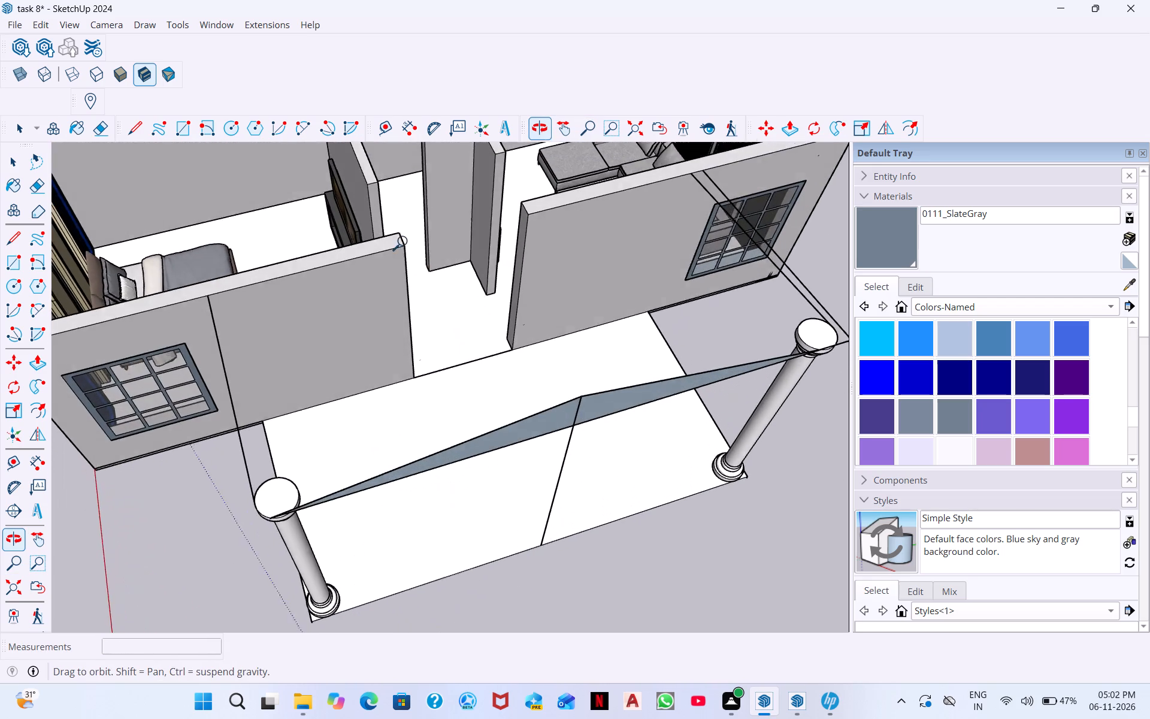
{"action": "middle_click_drag", "start_coordinate": [486, 313], "coordinate": [487, 254]}
{"action": "scroll", "coordinate": [292, 247], "scroll_direction": "down", "scroll_amount": 3}
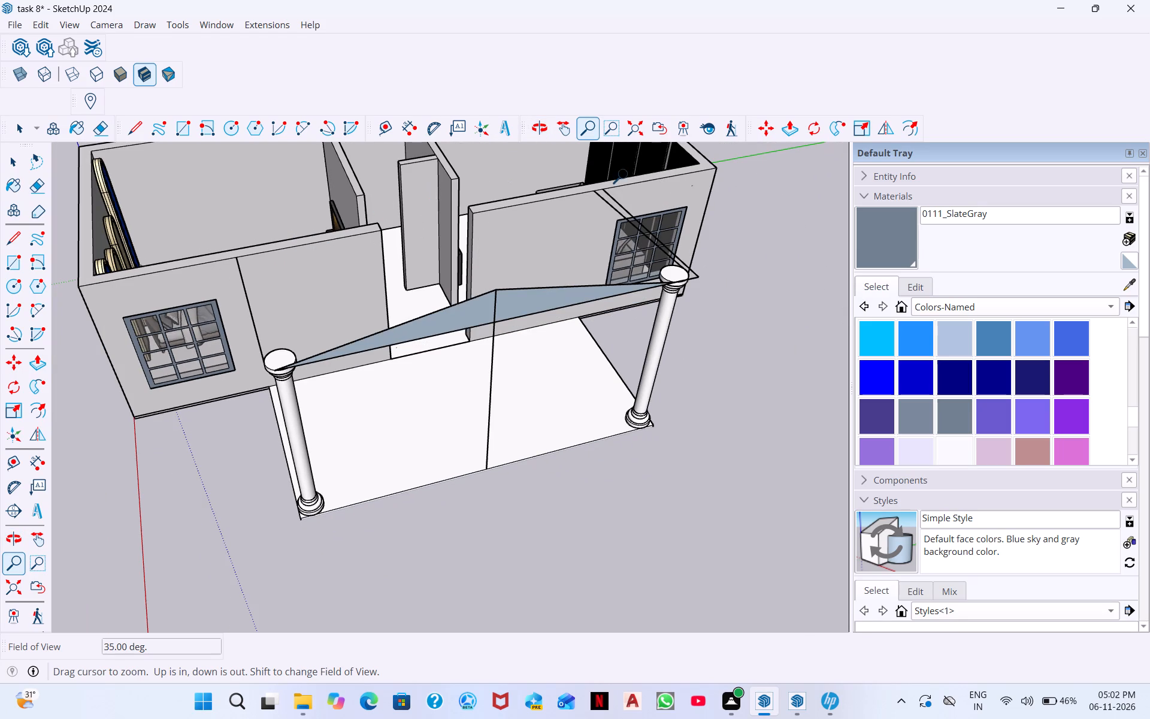
{"action": "middle_click_drag", "start_coordinate": [325, 269], "coordinate": [322, 286]}
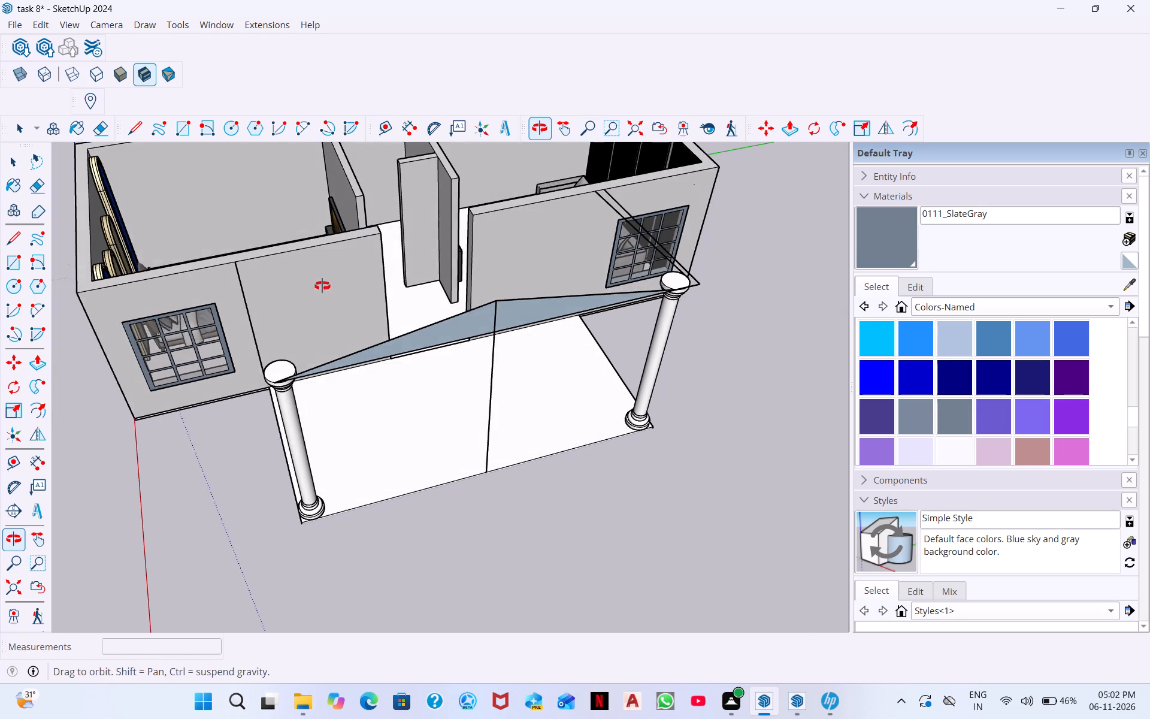
{"action": "middle_click_drag", "start_coordinate": [322, 286], "coordinate": [313, 285]}
{"action": "scroll", "coordinate": [479, 244], "scroll_direction": "down", "scroll_amount": 3}
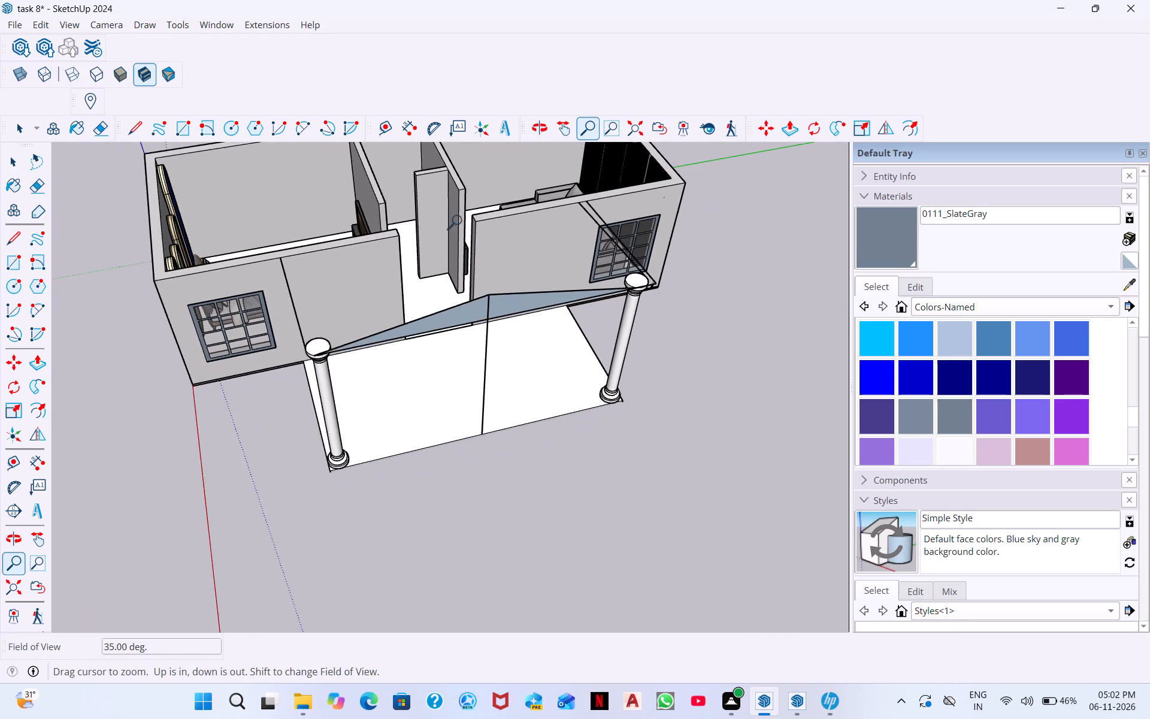
{"action": "scroll", "coordinate": [460, 221], "scroll_direction": "down", "scroll_amount": 2}
{"action": "middle_click_drag", "start_coordinate": [519, 302], "coordinate": [258, 284]}
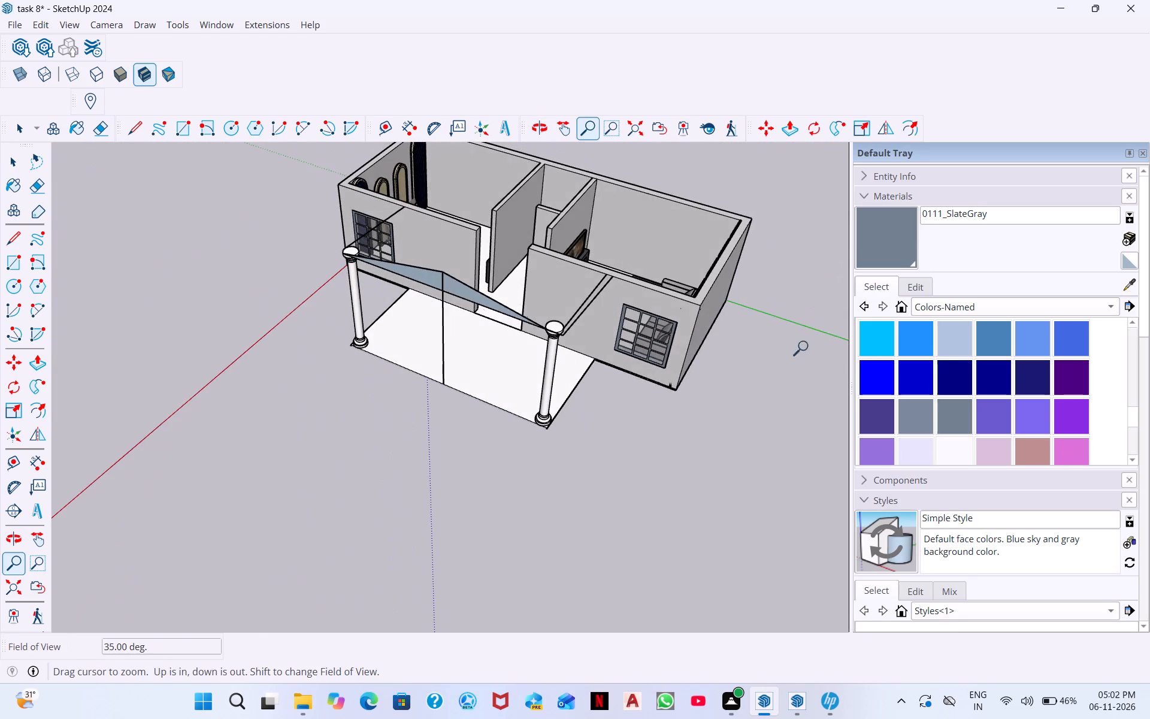
{"action": "scroll", "coordinate": [541, 327], "scroll_direction": "up", "scroll_amount": 11}
{"action": "scroll", "coordinate": [652, 369], "scroll_direction": "up", "scroll_amount": 6}
{"action": "scroll", "coordinate": [283, 456], "scroll_direction": "down", "scroll_amount": 4}
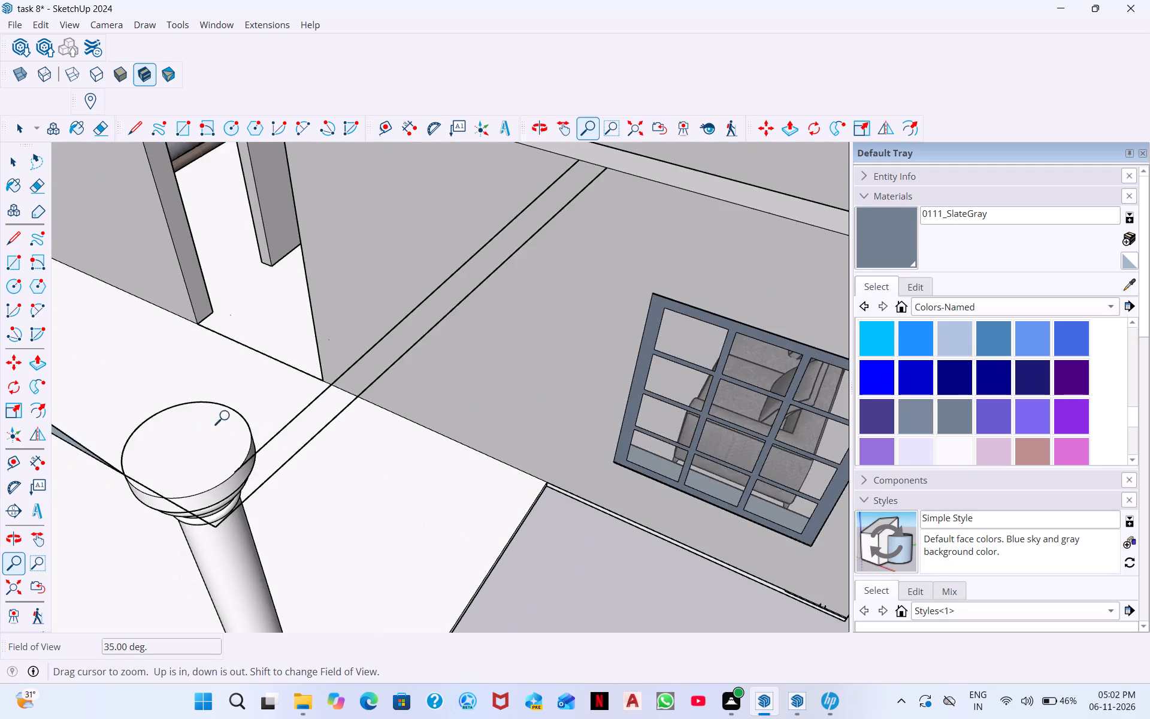
{"action": "scroll", "coordinate": [228, 416], "scroll_direction": "down", "scroll_amount": 7}
{"action": "middle_click_drag", "start_coordinate": [226, 422], "coordinate": [574, 280]}
{"action": "scroll", "coordinate": [340, 354], "scroll_direction": "down", "scroll_amount": 2}
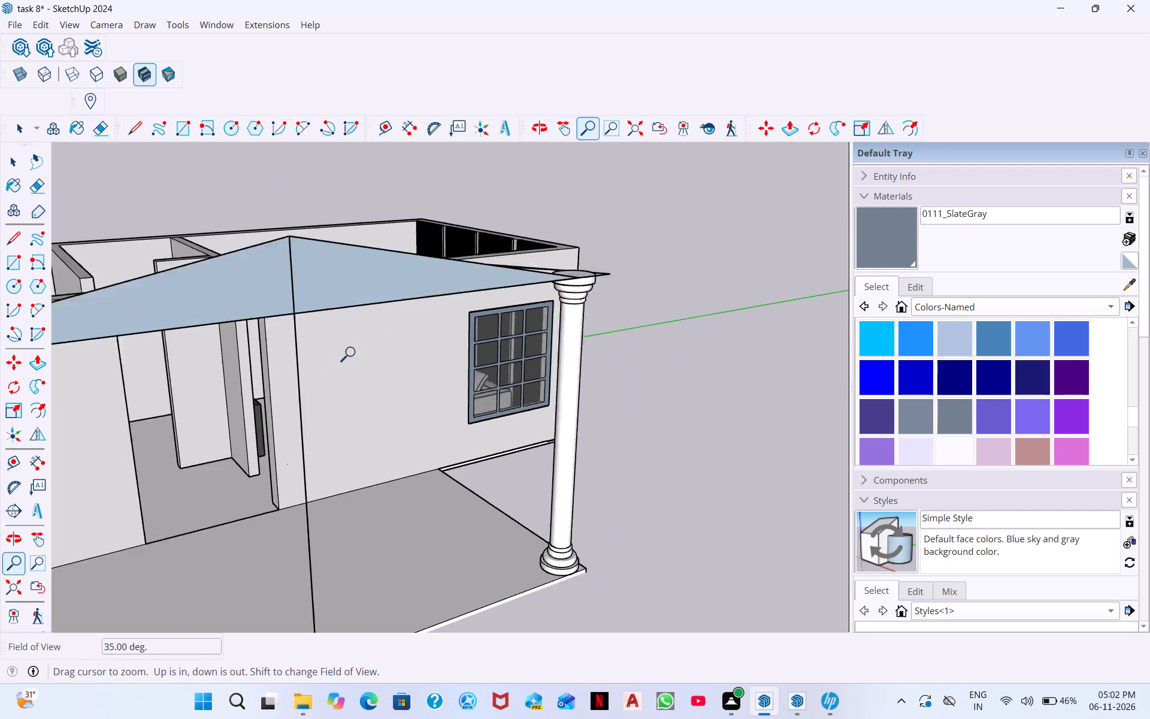
{"action": "scroll", "coordinate": [353, 353], "scroll_direction": "down", "scroll_amount": 7}
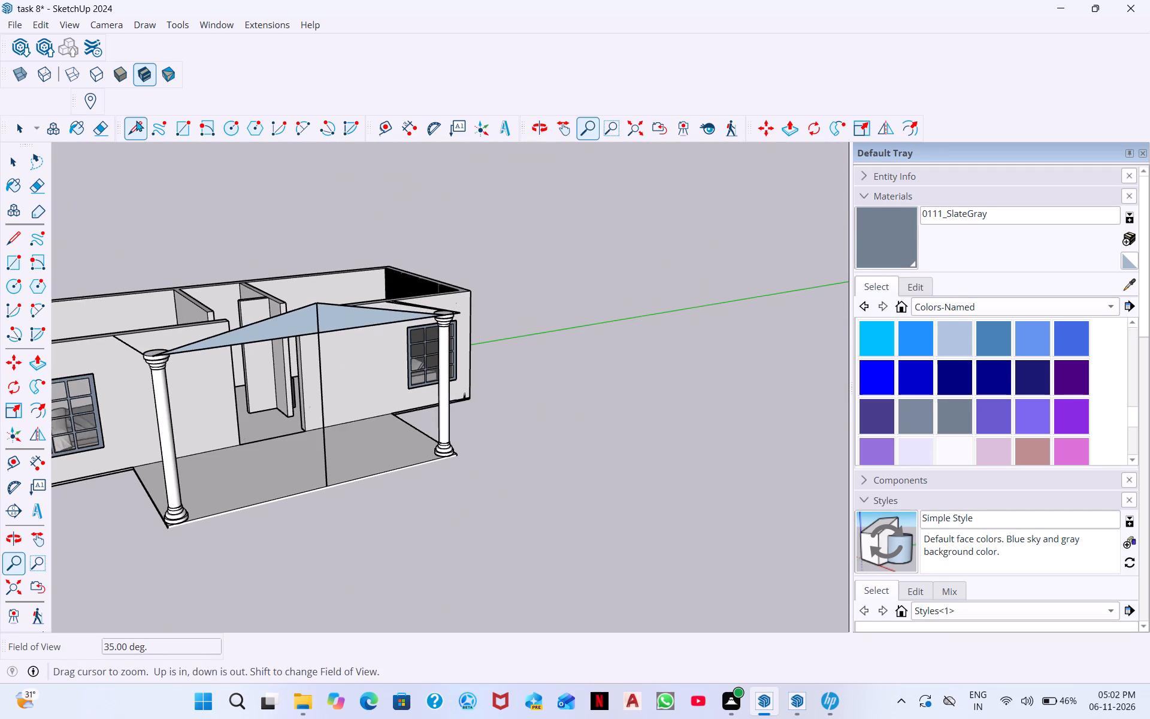
Draw a 1' line outward along the green axis from the gable base at the bedroom-side pillar's top.
{"action": "left_click", "coordinate": [136, 124]}
{"action": "scroll", "coordinate": [178, 364], "scroll_direction": "up", "scroll_amount": 12}
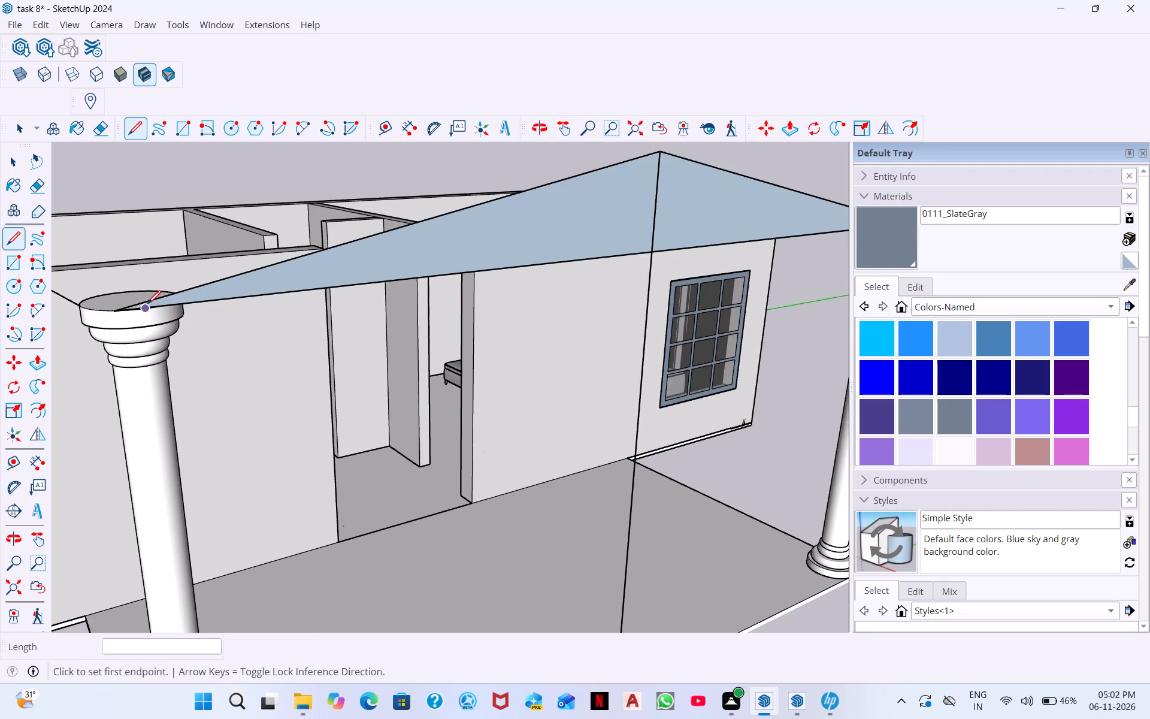
{"action": "scroll", "coordinate": [147, 303], "scroll_direction": "up", "scroll_amount": 4}
{"action": "scroll", "coordinate": [84, 336], "scroll_direction": "up", "scroll_amount": 9}
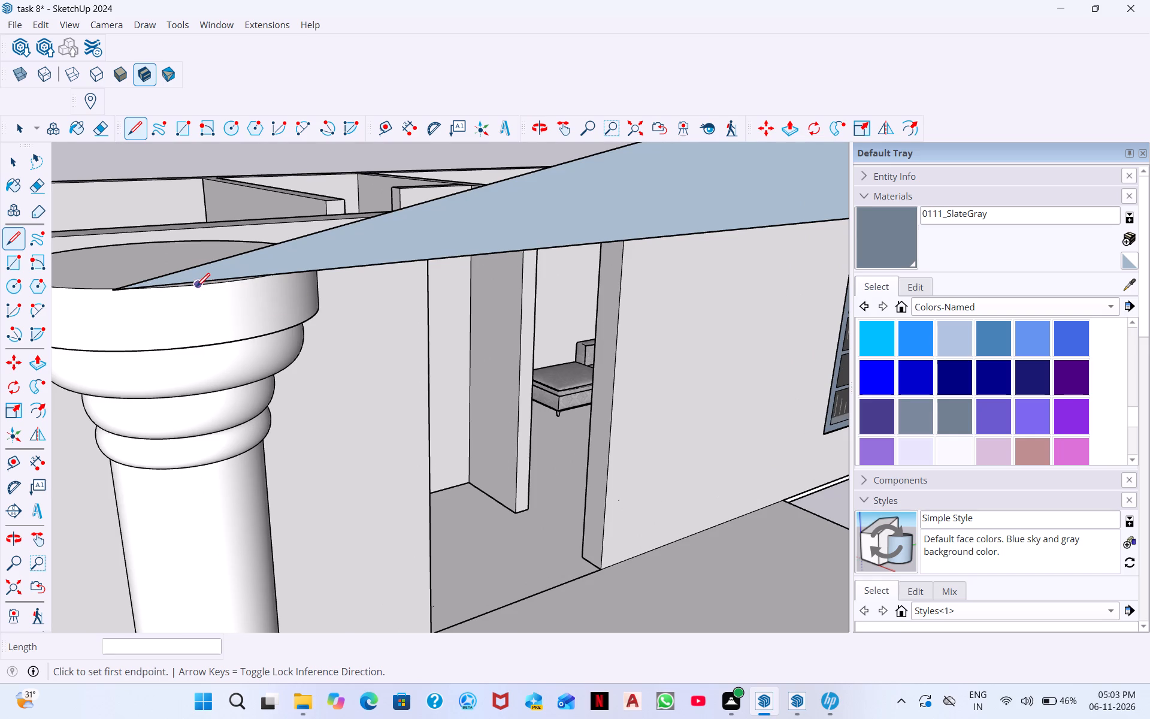
{"action": "left_click", "coordinate": [197, 286]}
{"action": "scroll", "coordinate": [89, 309], "scroll_direction": "down", "scroll_amount": 5}
{"action": "middle_click_drag", "start_coordinate": [116, 296], "coordinate": [96, 314]}
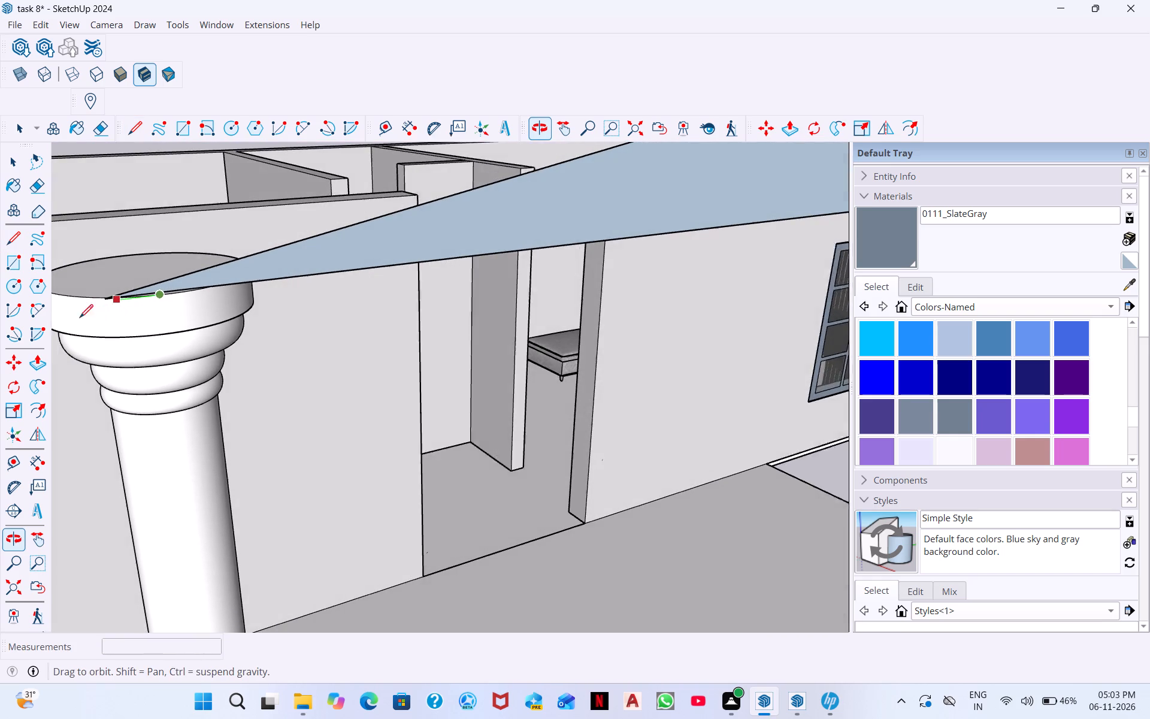
{"action": "middle_click_drag", "start_coordinate": [37, 321], "coordinate": [0, 305]}
{"action": "scroll", "coordinate": [3, 304], "scroll_direction": "down", "scroll_amount": 14}
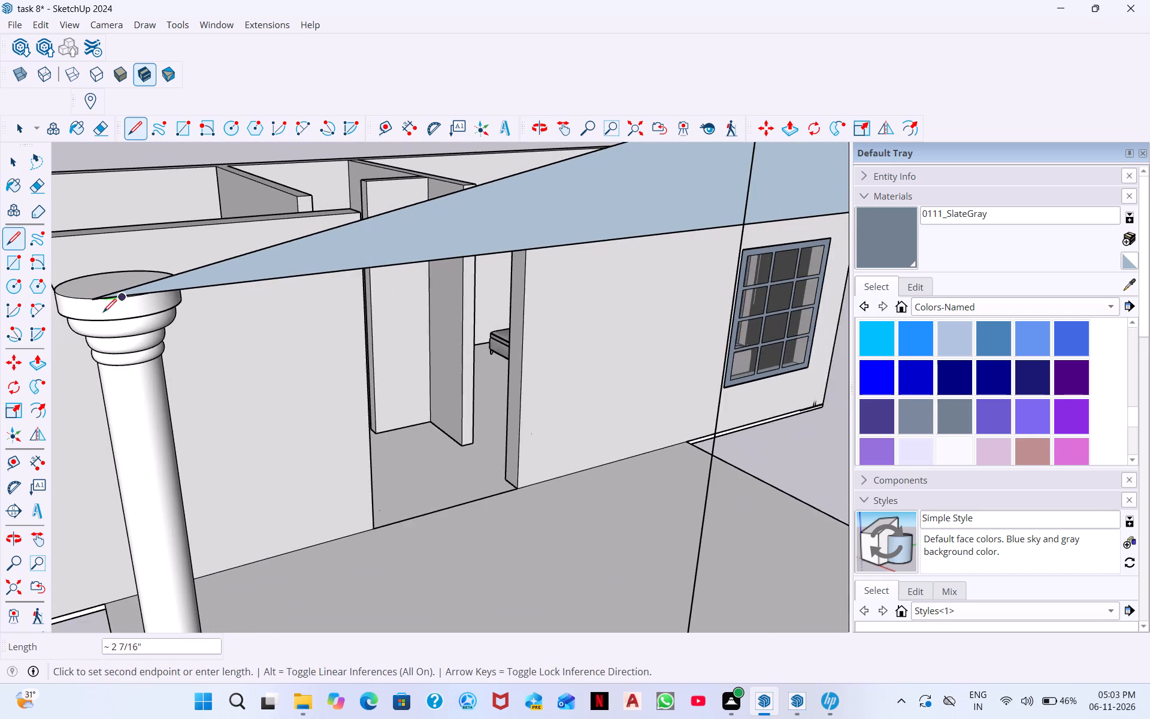
{"action": "scroll", "coordinate": [80, 303], "scroll_direction": "down", "scroll_amount": 3}
{"action": "middle_click_drag", "start_coordinate": [20, 326], "coordinate": [56, 318]}
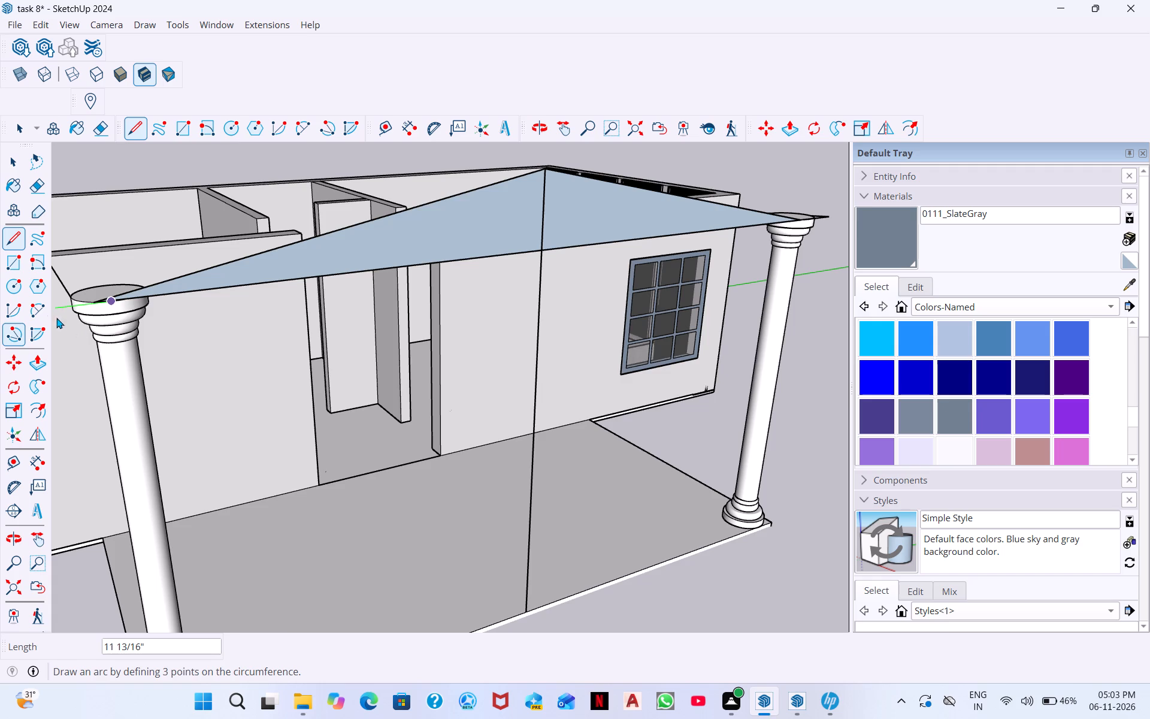
{"action": "middle_click_drag", "start_coordinate": [56, 318], "coordinate": [53, 308]}
{"action": "scroll", "coordinate": [186, 306], "scroll_direction": "down", "scroll_amount": 6}
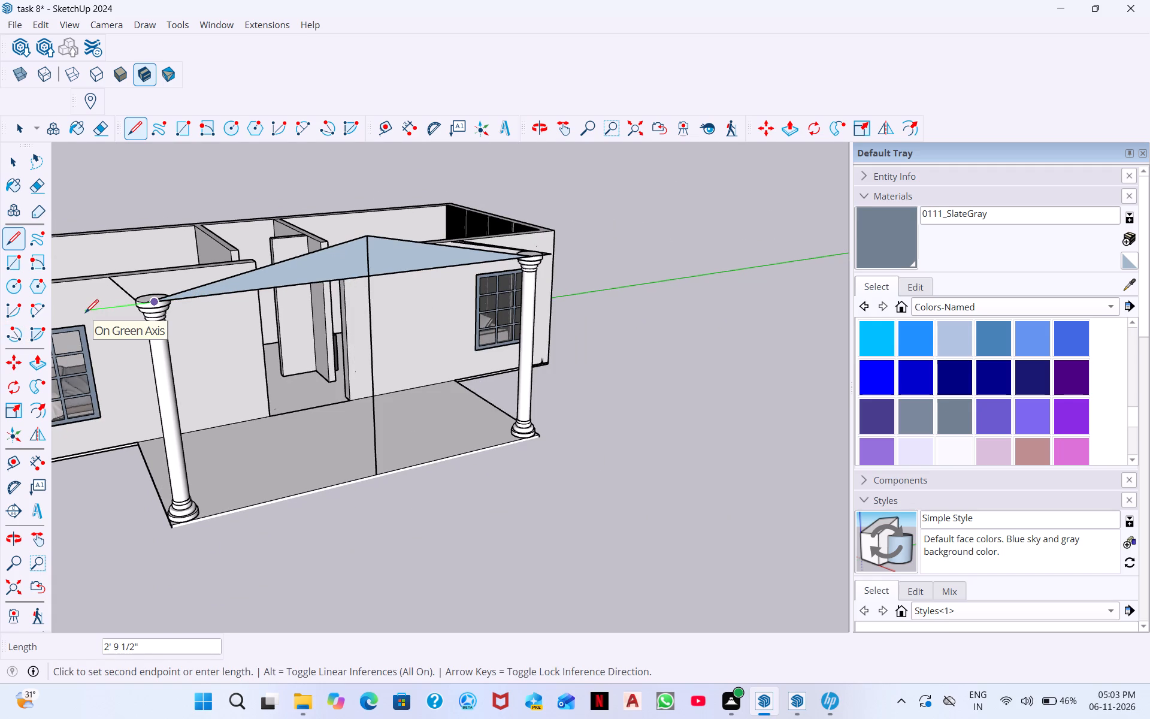
{"action": "type", "text": "1'"}
{"action": "key", "text": "Return"}
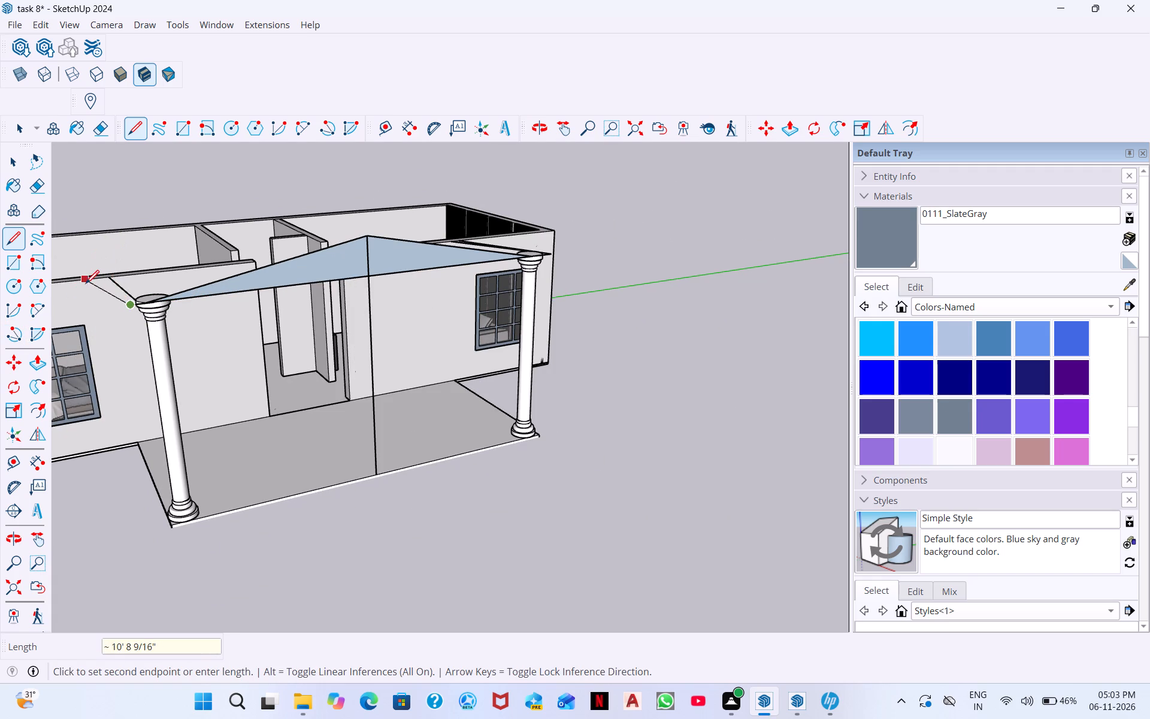
Continue from the 1' line's outer end to the front wall's top edge with a line about 10' 8" long.
{"action": "scroll", "coordinate": [86, 283], "scroll_direction": "up", "scroll_amount": 9}
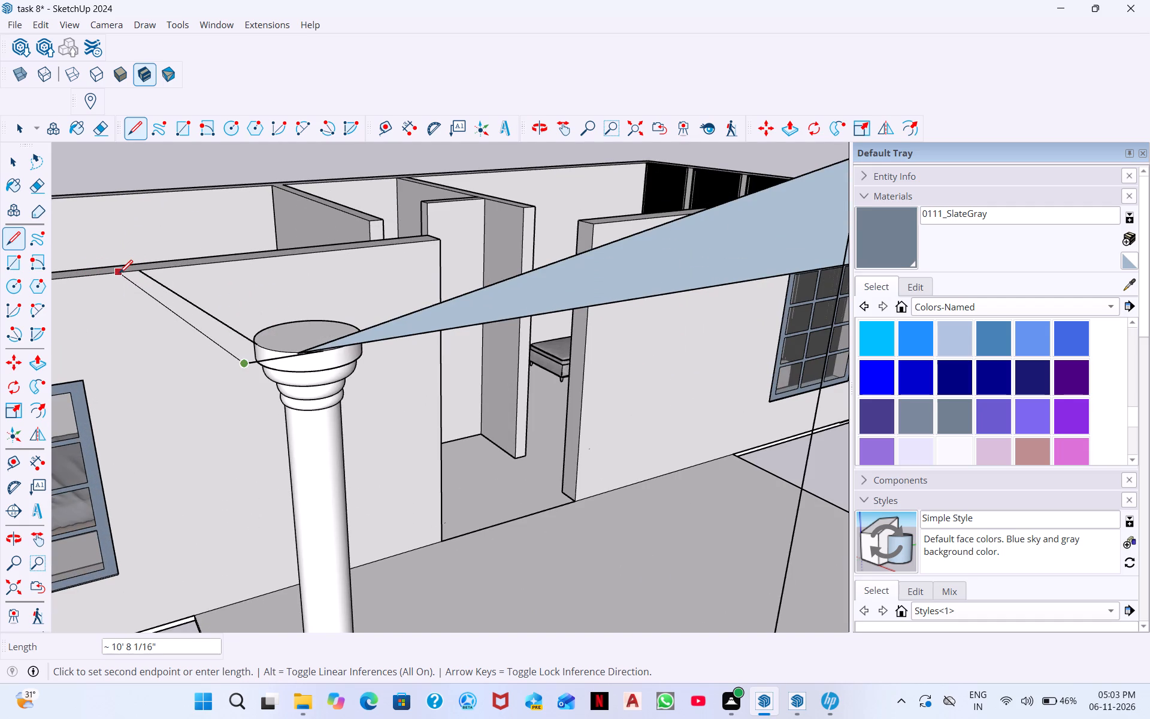
{"action": "left_click", "coordinate": [119, 273]}
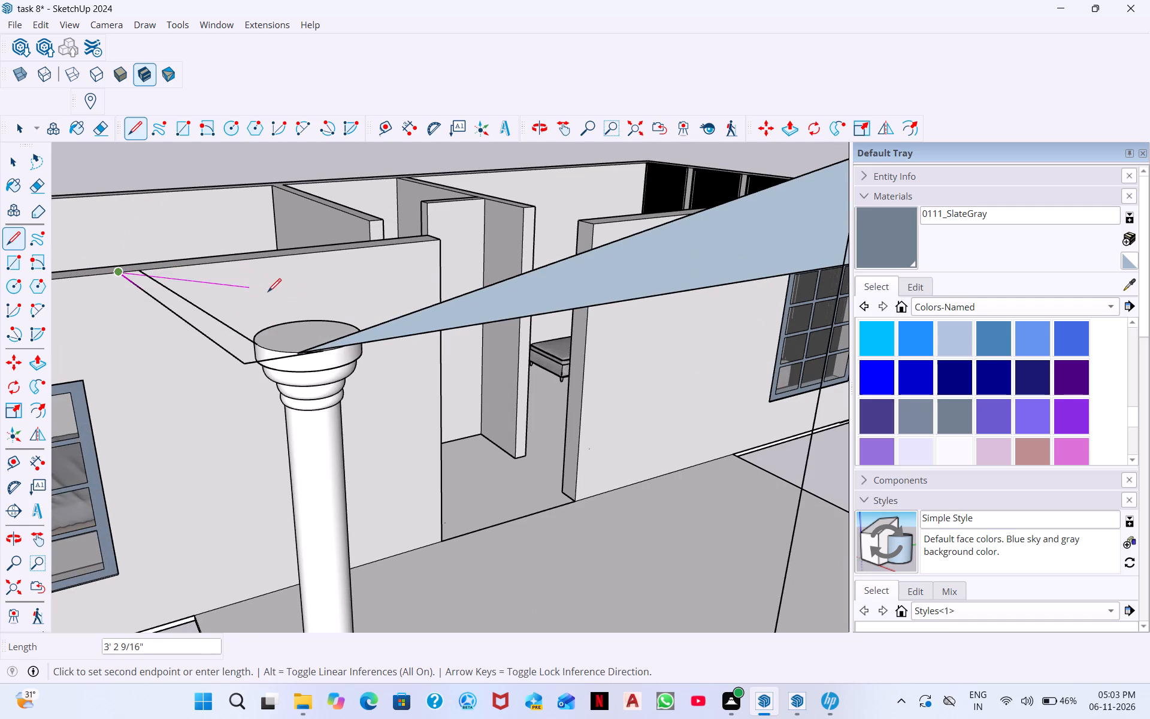
{"action": "key", "text": "Escape"}
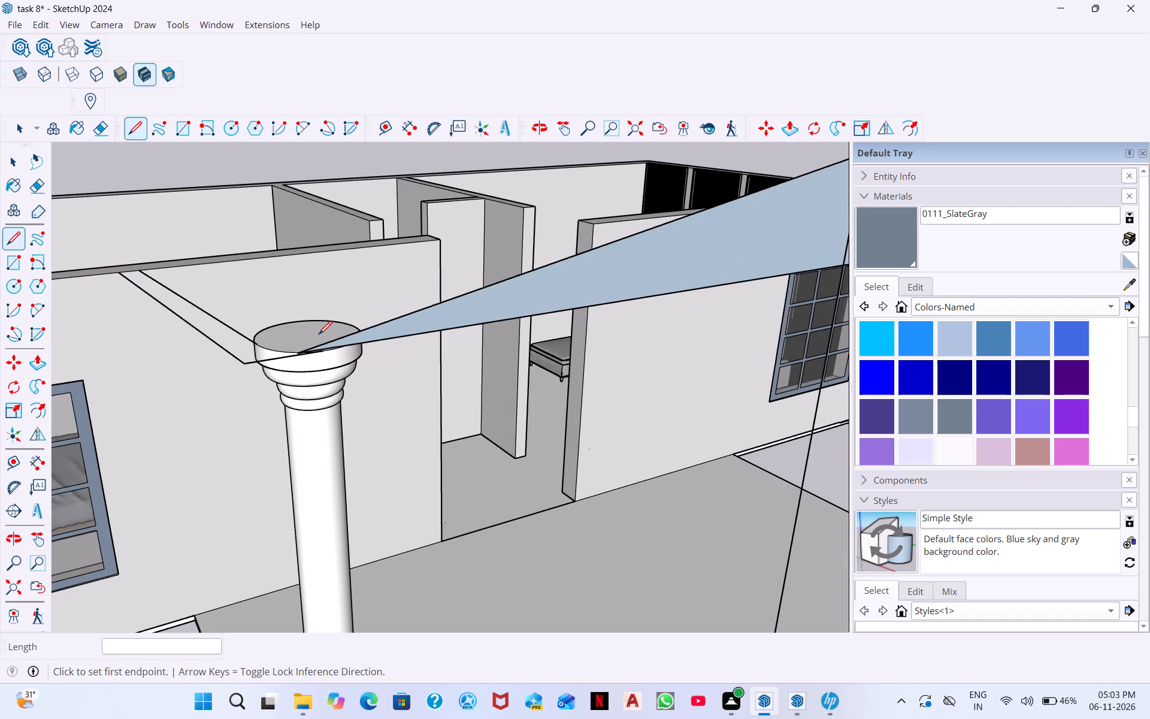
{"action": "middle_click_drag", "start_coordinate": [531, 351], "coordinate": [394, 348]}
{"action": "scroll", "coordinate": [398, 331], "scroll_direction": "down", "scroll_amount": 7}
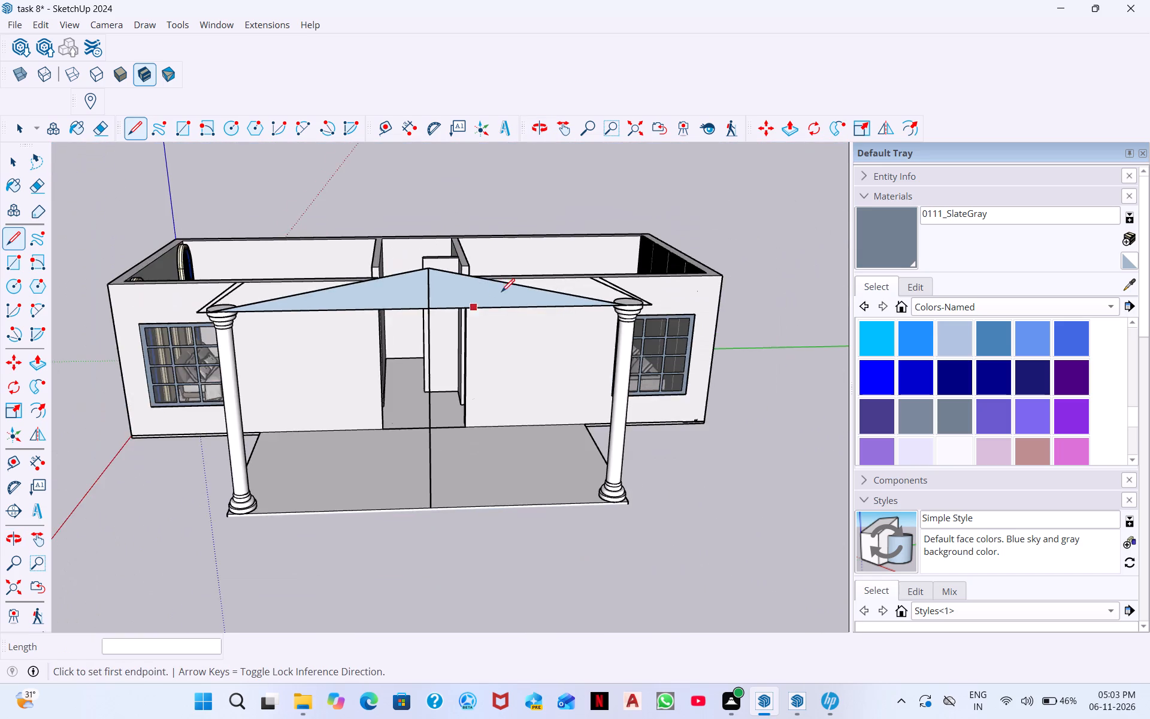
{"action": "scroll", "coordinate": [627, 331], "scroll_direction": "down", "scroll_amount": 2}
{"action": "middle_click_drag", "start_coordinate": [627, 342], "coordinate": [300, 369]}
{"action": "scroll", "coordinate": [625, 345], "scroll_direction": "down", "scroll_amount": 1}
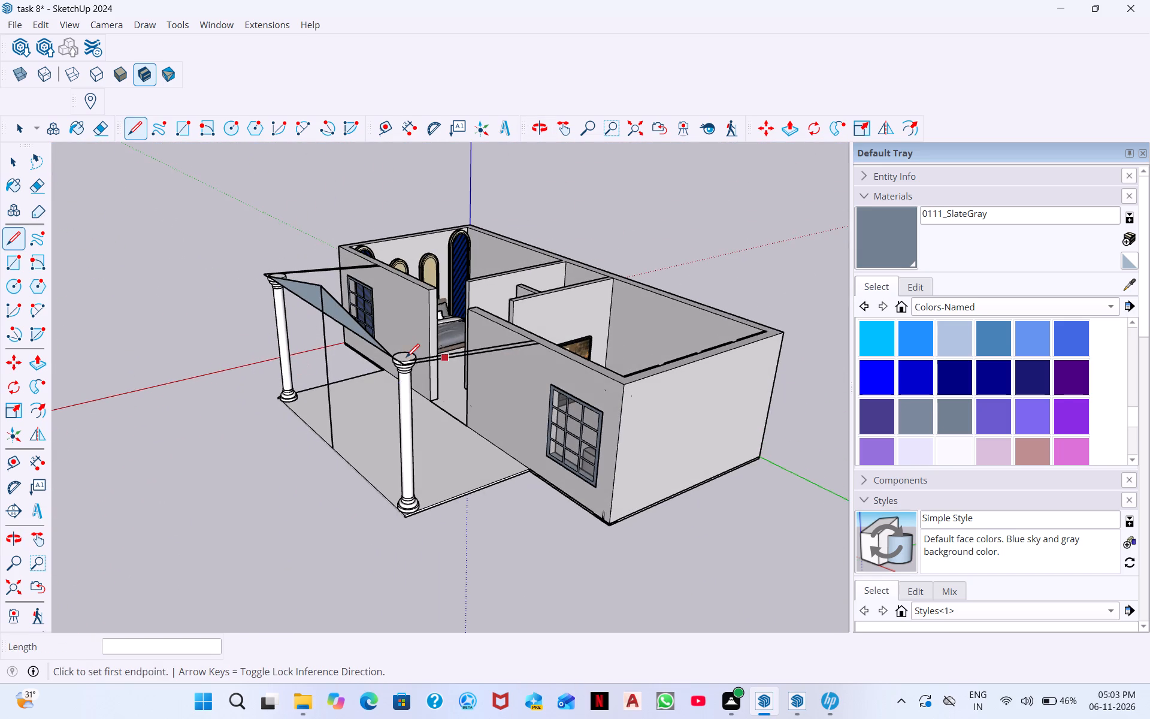
Draw a 1' line outward along the green axis from the gable base at the living-room-side pillar's top, closing the Default Tray for space.
{"action": "scroll", "coordinate": [406, 357], "scroll_direction": "up", "scroll_amount": 20}
{"action": "scroll", "coordinate": [406, 357], "scroll_direction": "up", "scroll_amount": 13}
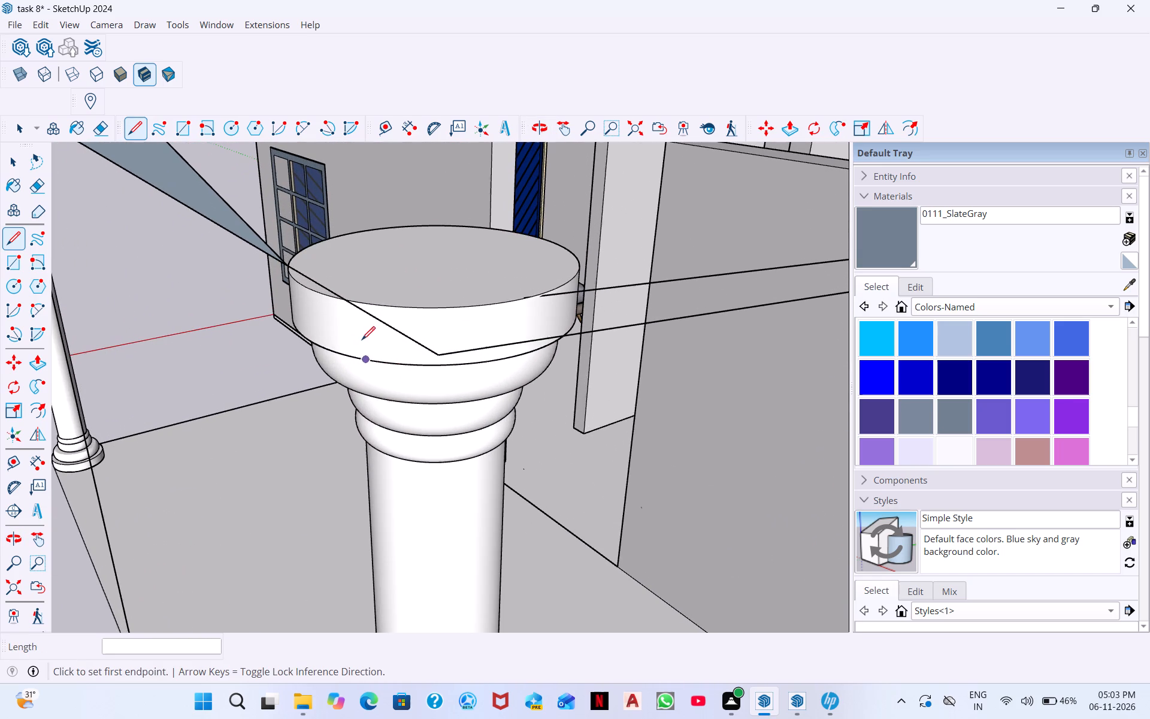
{"action": "left_click", "coordinate": [305, 287]}
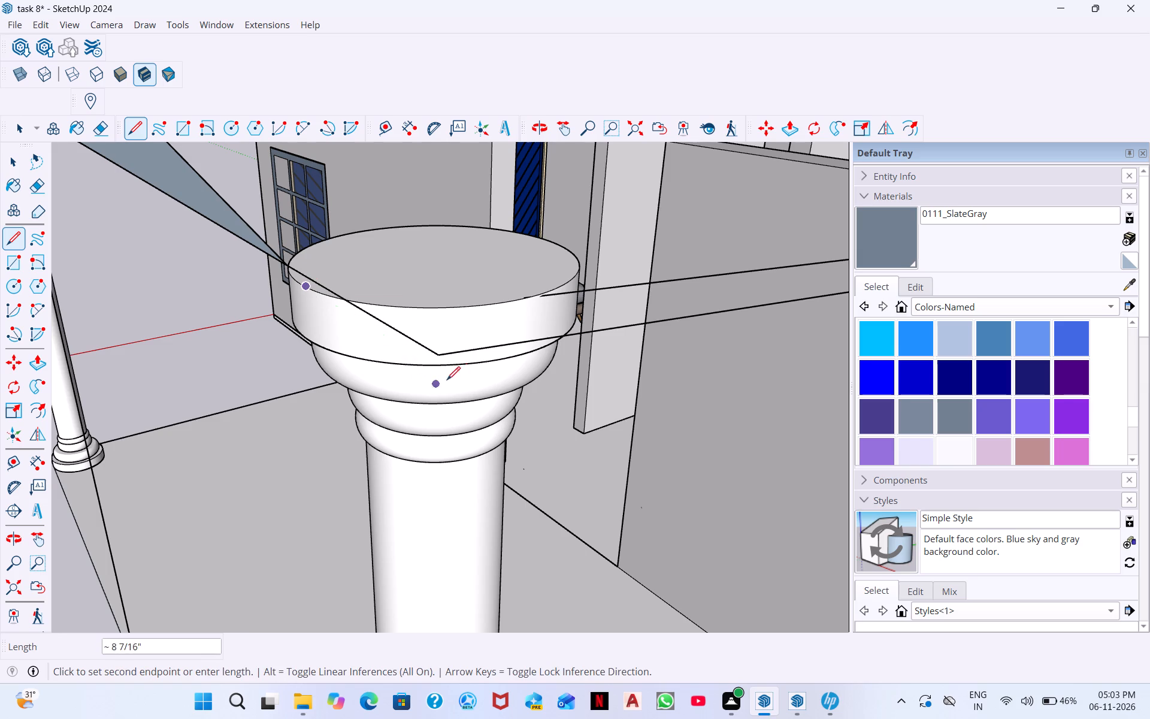
{"action": "middle_click_drag", "start_coordinate": [539, 447], "coordinate": [660, 468]}
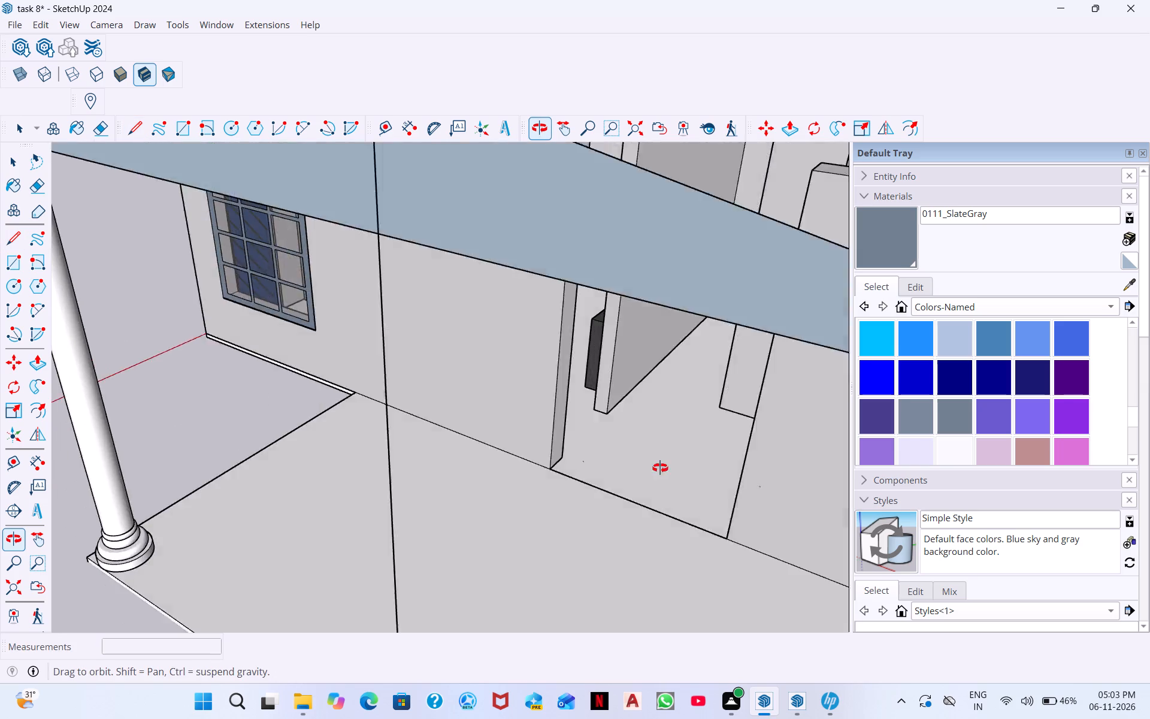
{"action": "middle_click_drag", "start_coordinate": [660, 468], "coordinate": [752, 390]}
{"action": "scroll", "coordinate": [752, 390], "scroll_direction": "down", "scroll_amount": 13}
{"action": "middle_click_drag", "start_coordinate": [839, 338], "coordinate": [805, 378]}
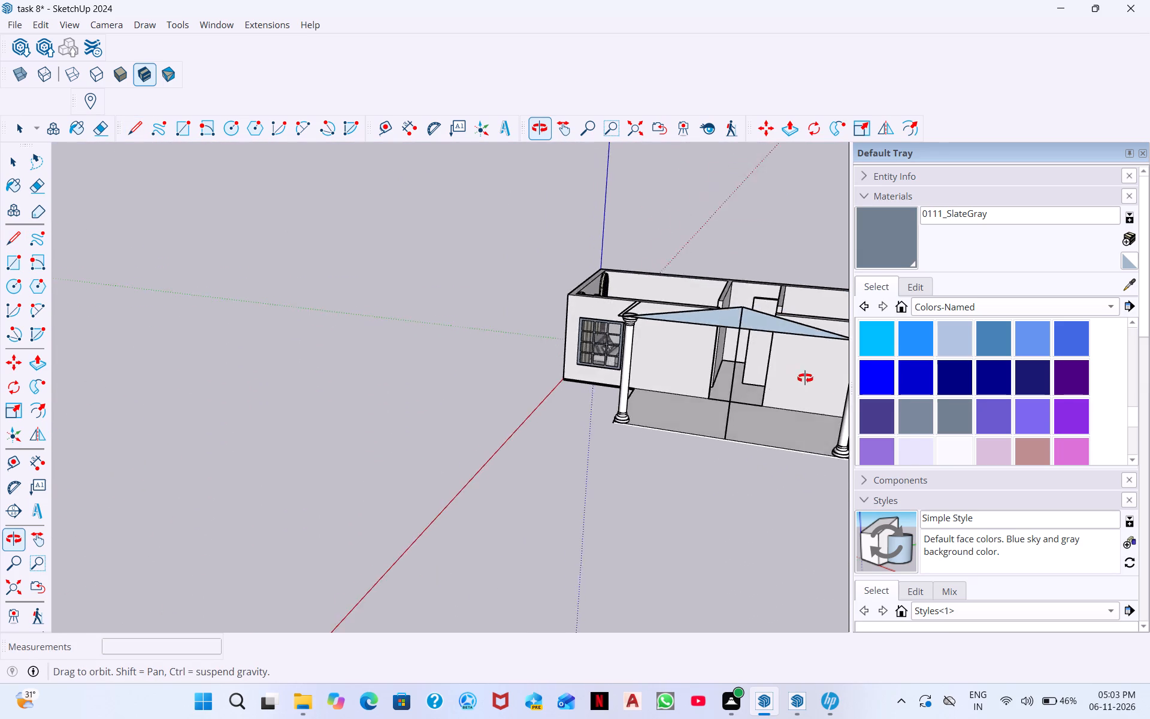
{"action": "middle_click_drag", "start_coordinate": [805, 378], "coordinate": [937, 394]}
{"action": "scroll", "coordinate": [901, 352], "scroll_direction": "down", "scroll_amount": 1}
{"action": "scroll", "coordinate": [873, 309], "scroll_direction": "up", "scroll_amount": 3}
{"action": "middle_click_drag", "start_coordinate": [826, 334], "coordinate": [839, 355]}
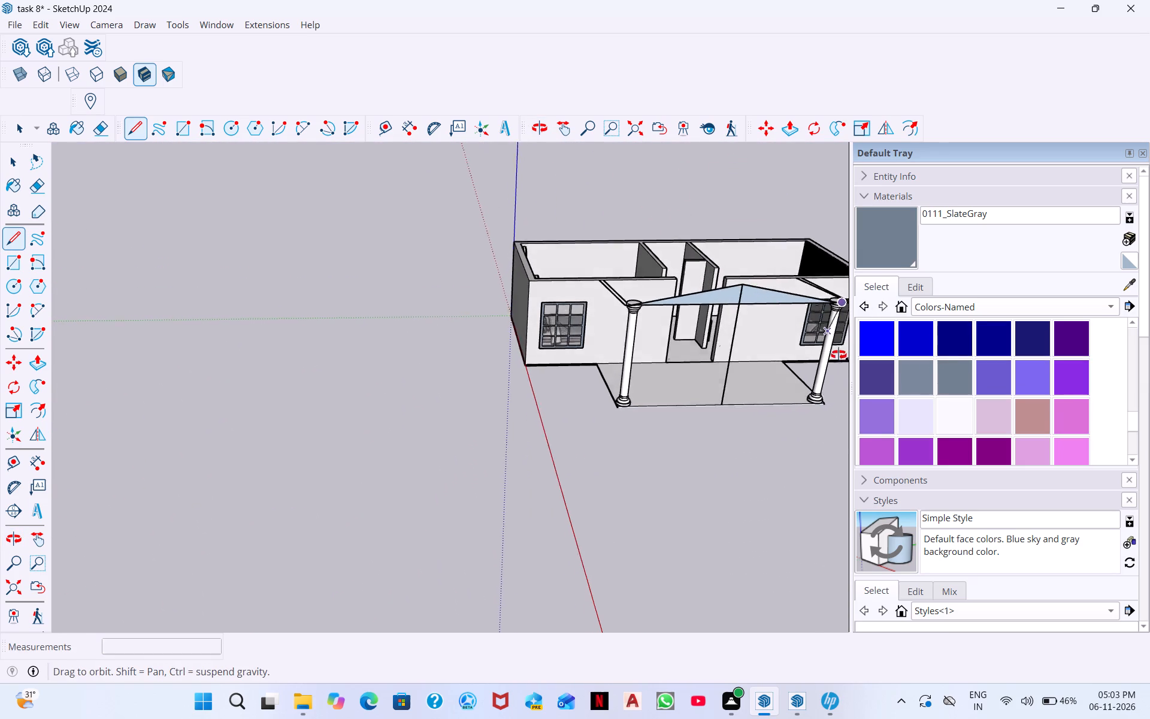
{"action": "middle_click_drag", "start_coordinate": [839, 355], "coordinate": [861, 337]}
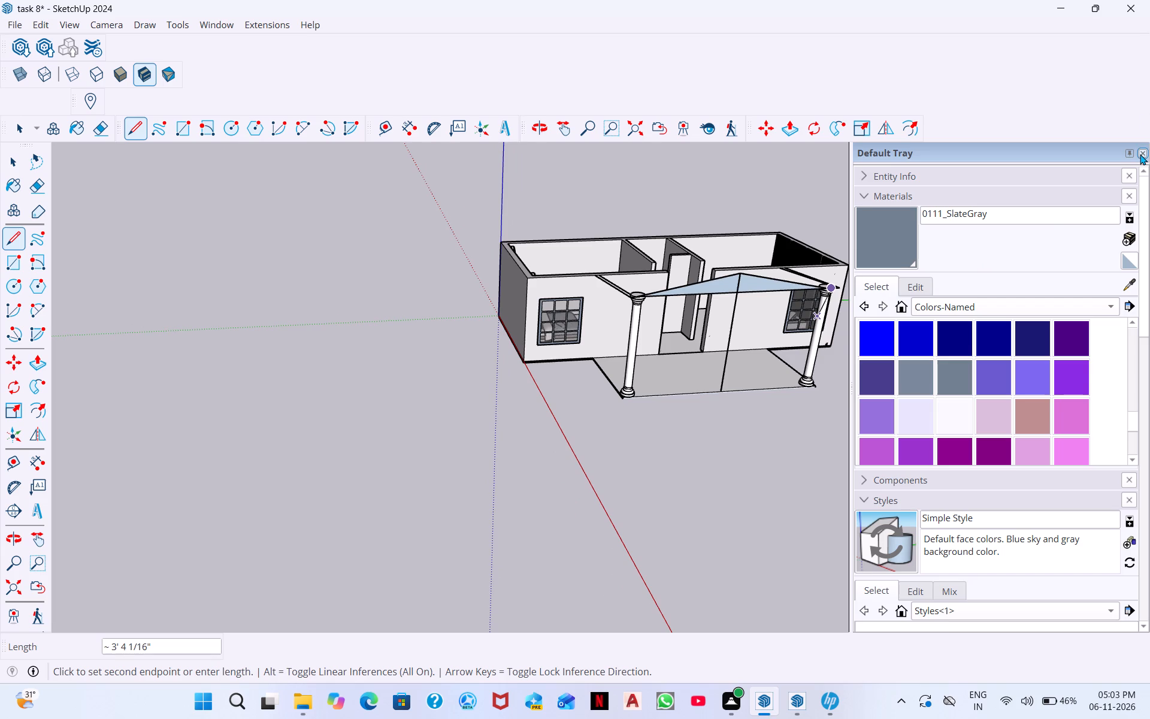
{"action": "left_click", "coordinate": [1140, 154]}
{"action": "scroll", "coordinate": [1044, 335], "scroll_direction": "up", "scroll_amount": 9}
{"action": "scroll", "coordinate": [672, 249], "scroll_direction": "up", "scroll_amount": 4}
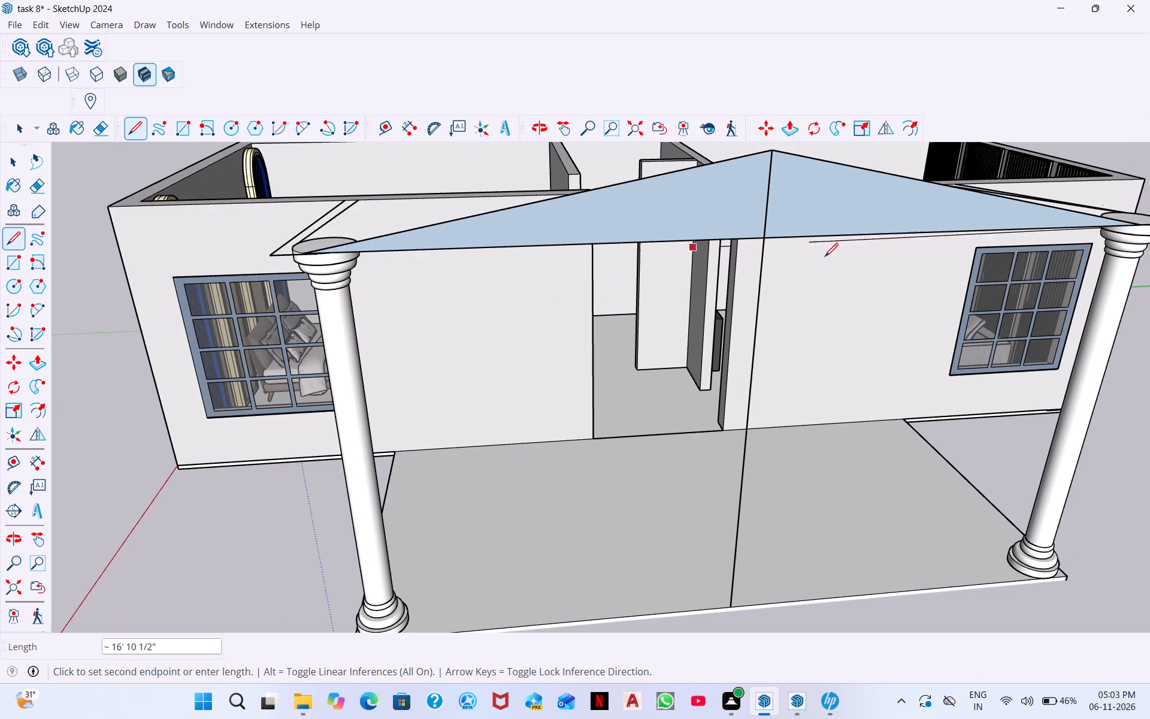
{"action": "middle_click_drag", "start_coordinate": [895, 270], "coordinate": [1008, 310]}
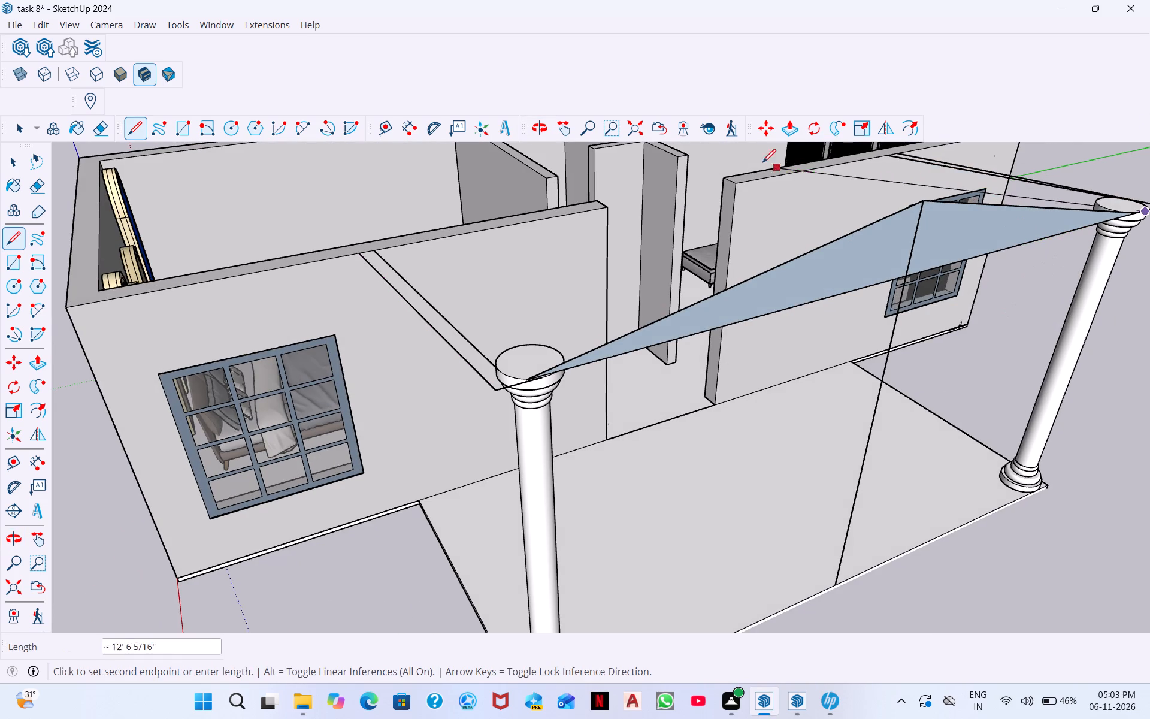
{"action": "left_click", "coordinate": [637, 136]}
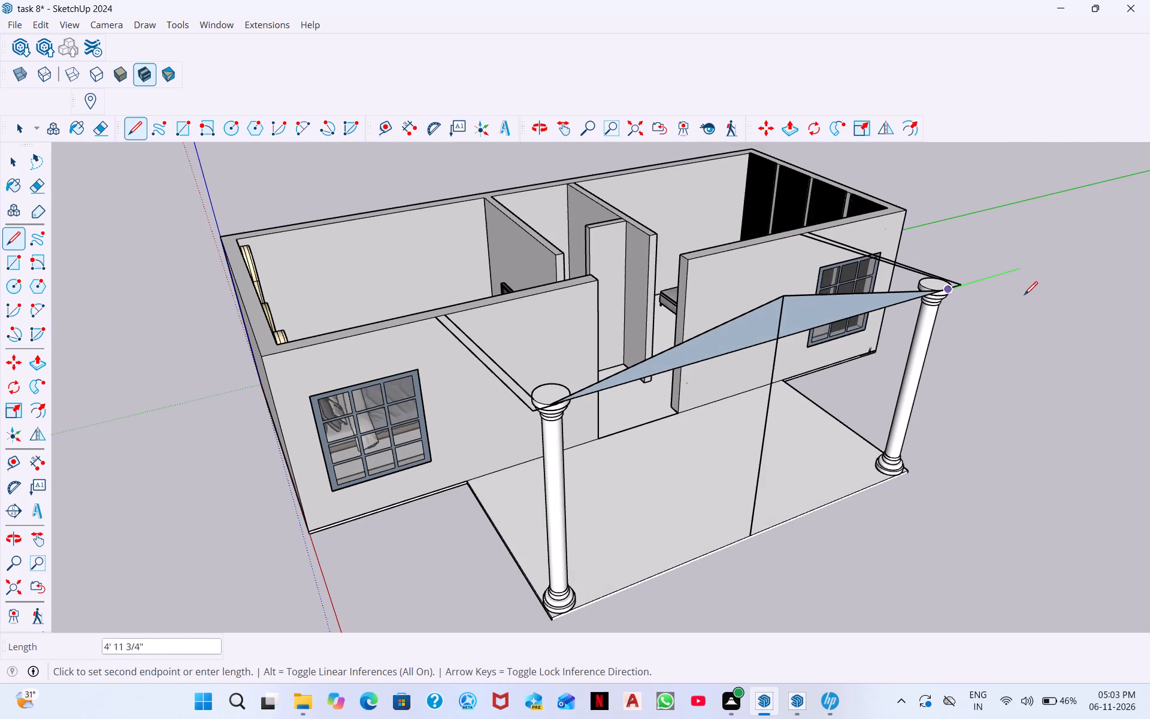
{"action": "scroll", "coordinate": [1022, 303], "scroll_direction": "up", "scroll_amount": 6}
{"action": "middle_click_drag", "start_coordinate": [996, 288], "coordinate": [800, 344]}
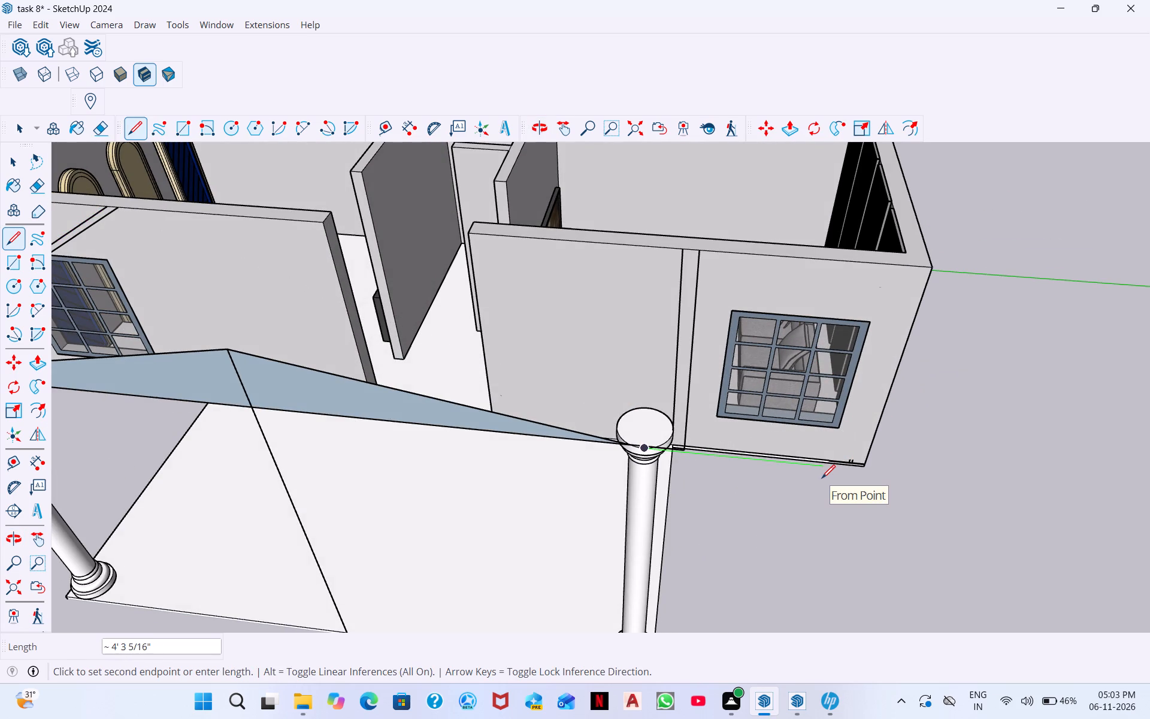
{"action": "type", "text": "1'"}
{"action": "key", "text": "Return"}
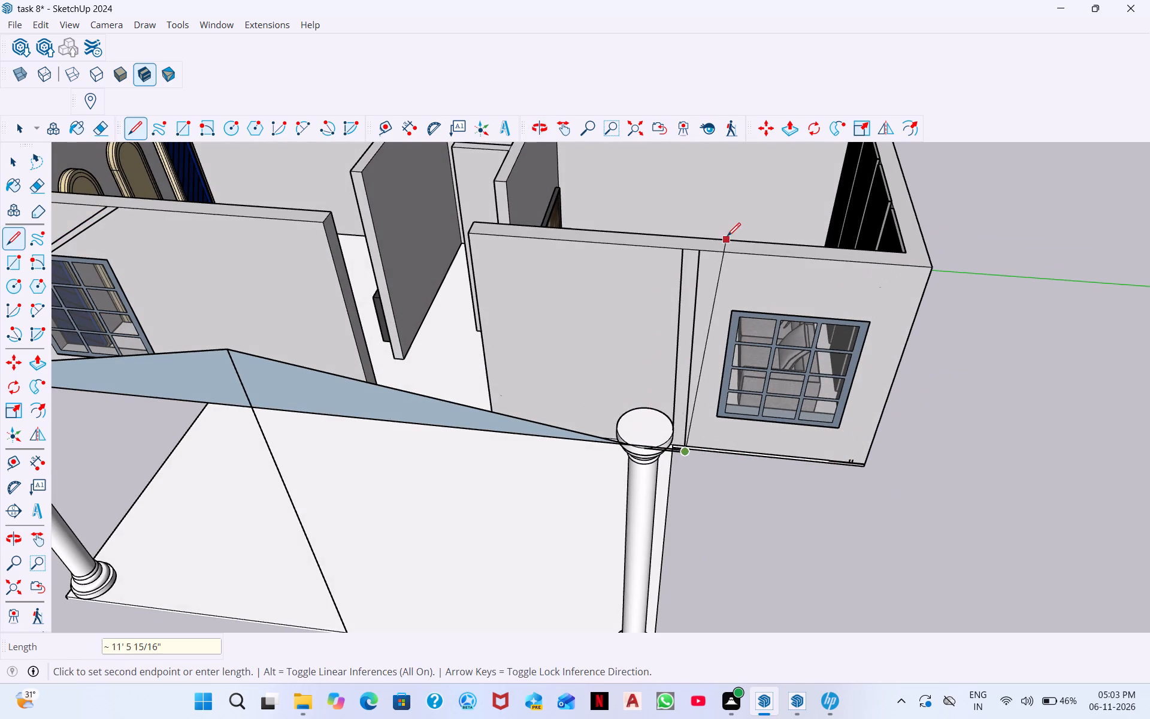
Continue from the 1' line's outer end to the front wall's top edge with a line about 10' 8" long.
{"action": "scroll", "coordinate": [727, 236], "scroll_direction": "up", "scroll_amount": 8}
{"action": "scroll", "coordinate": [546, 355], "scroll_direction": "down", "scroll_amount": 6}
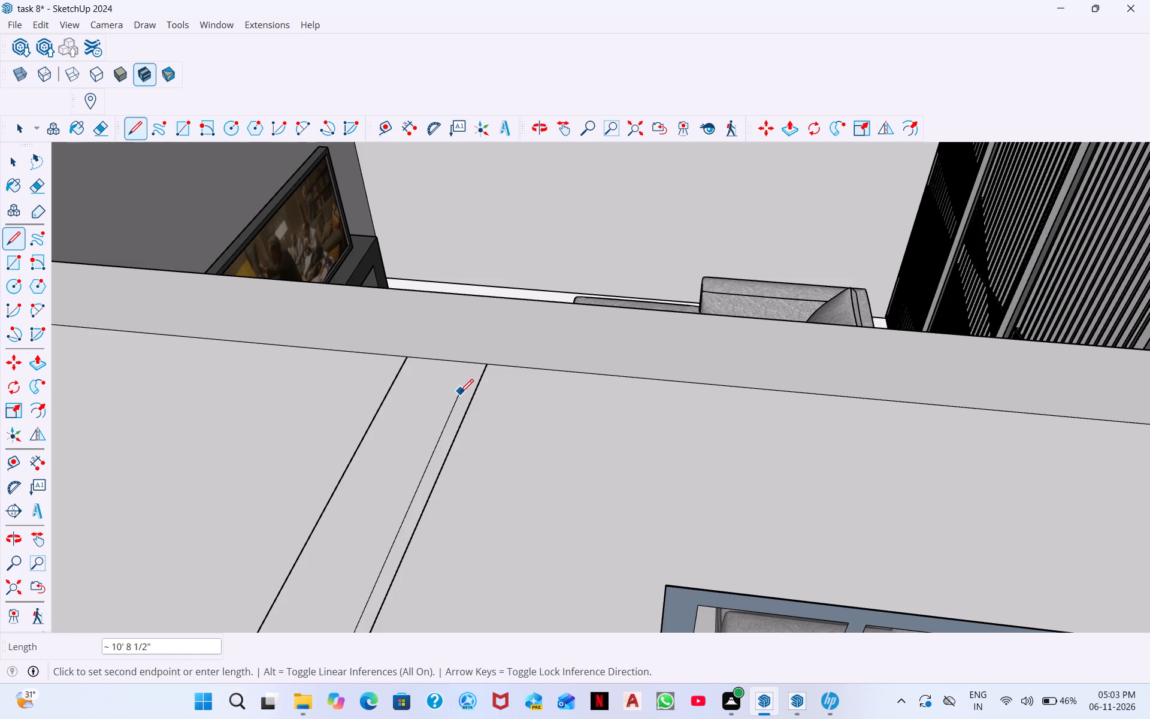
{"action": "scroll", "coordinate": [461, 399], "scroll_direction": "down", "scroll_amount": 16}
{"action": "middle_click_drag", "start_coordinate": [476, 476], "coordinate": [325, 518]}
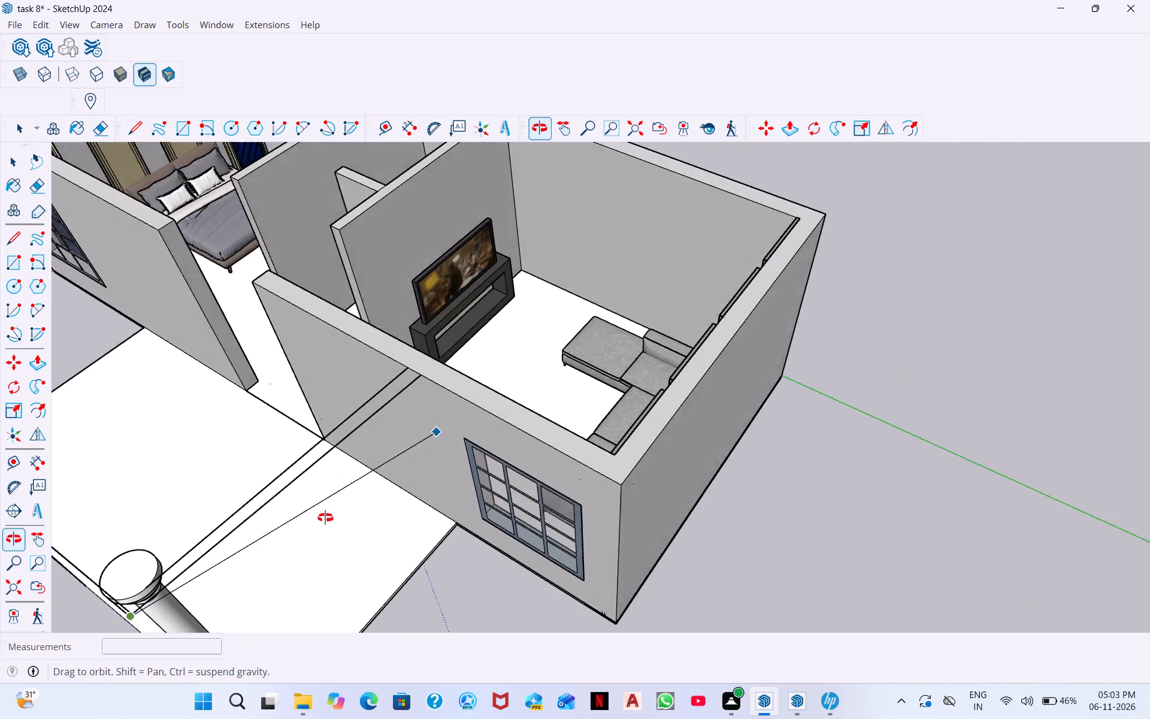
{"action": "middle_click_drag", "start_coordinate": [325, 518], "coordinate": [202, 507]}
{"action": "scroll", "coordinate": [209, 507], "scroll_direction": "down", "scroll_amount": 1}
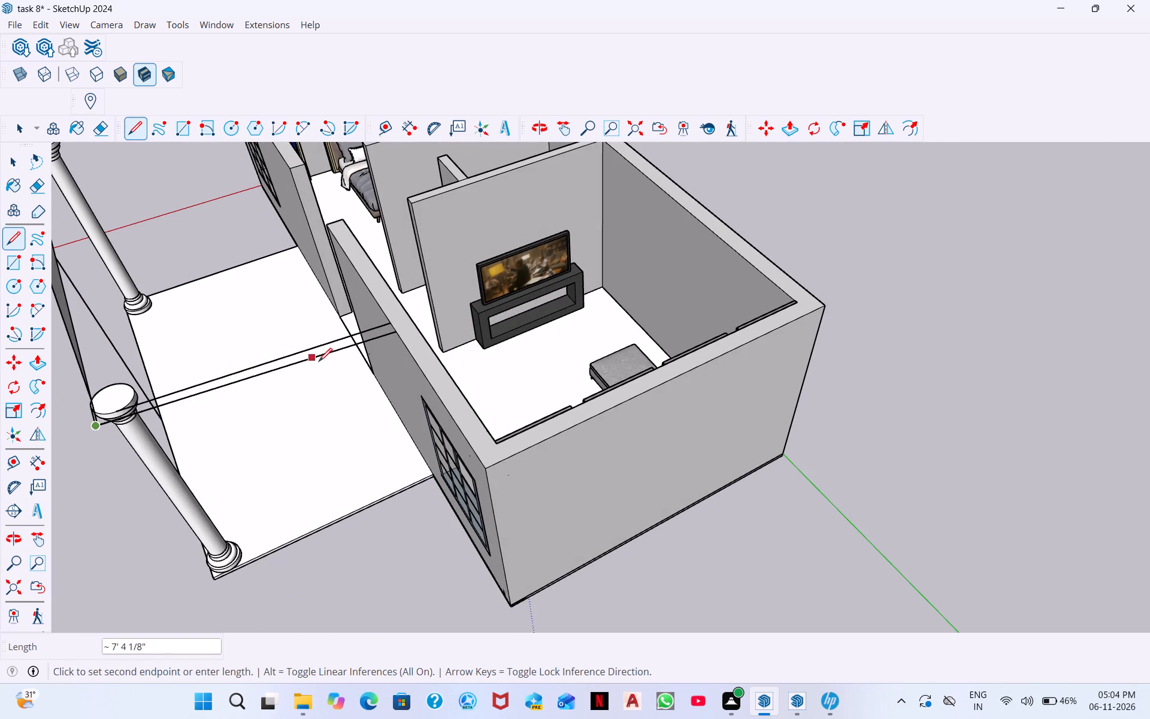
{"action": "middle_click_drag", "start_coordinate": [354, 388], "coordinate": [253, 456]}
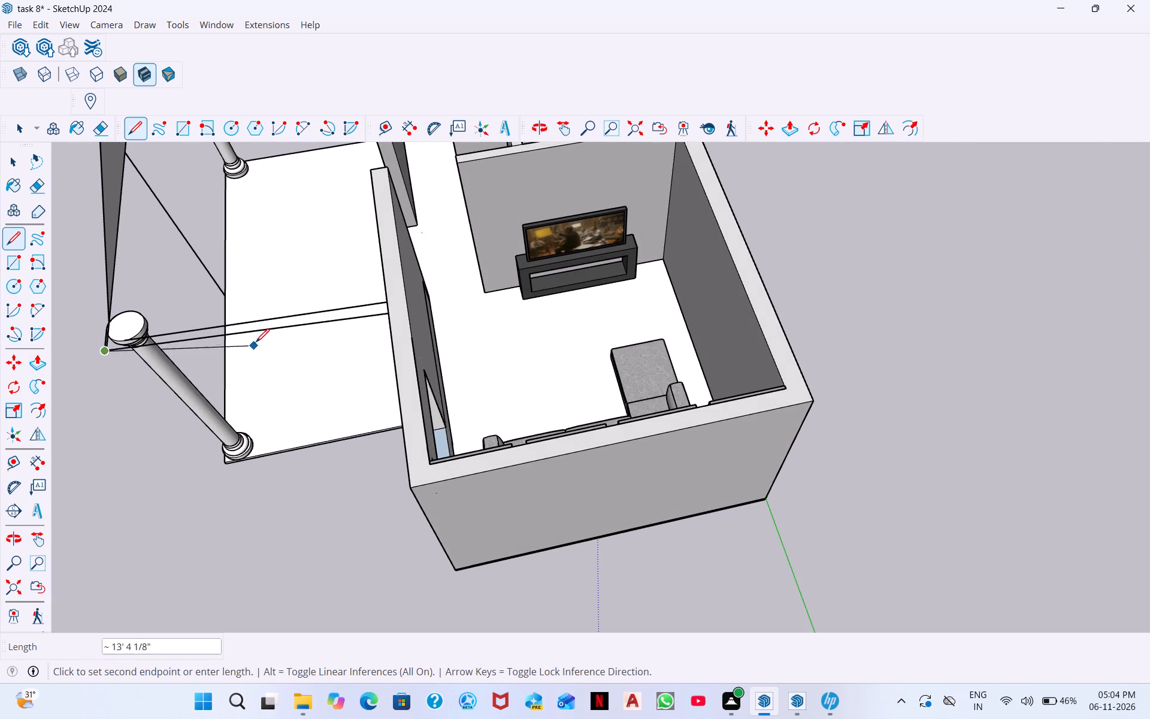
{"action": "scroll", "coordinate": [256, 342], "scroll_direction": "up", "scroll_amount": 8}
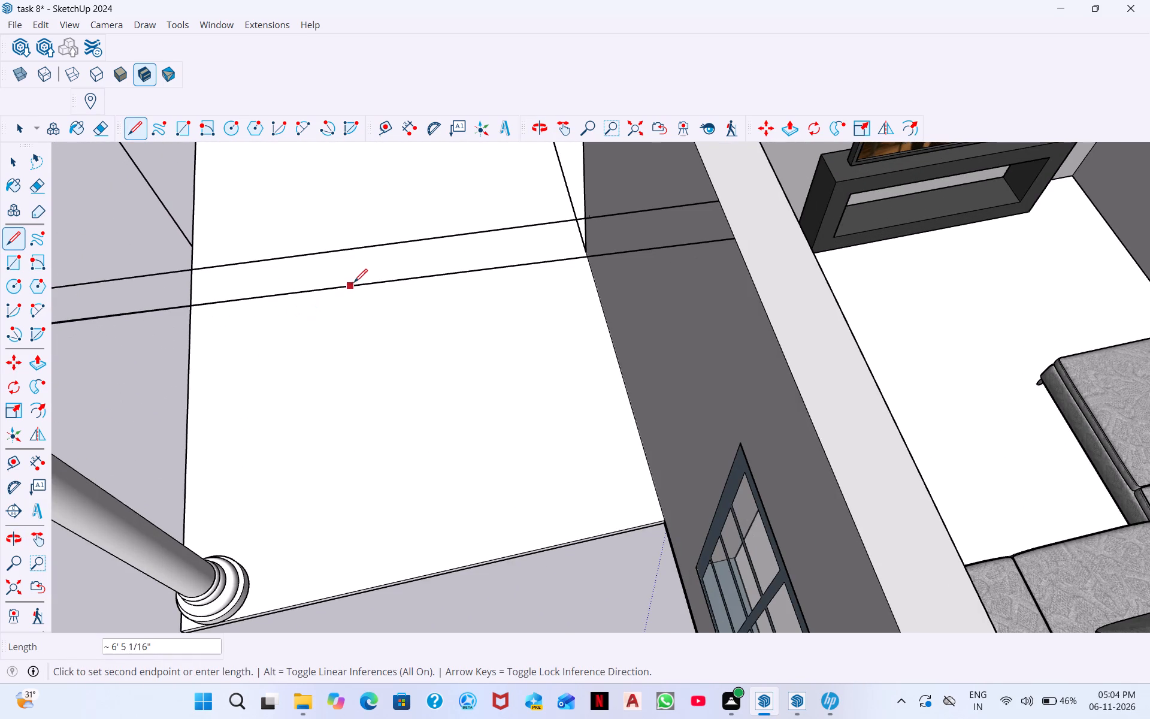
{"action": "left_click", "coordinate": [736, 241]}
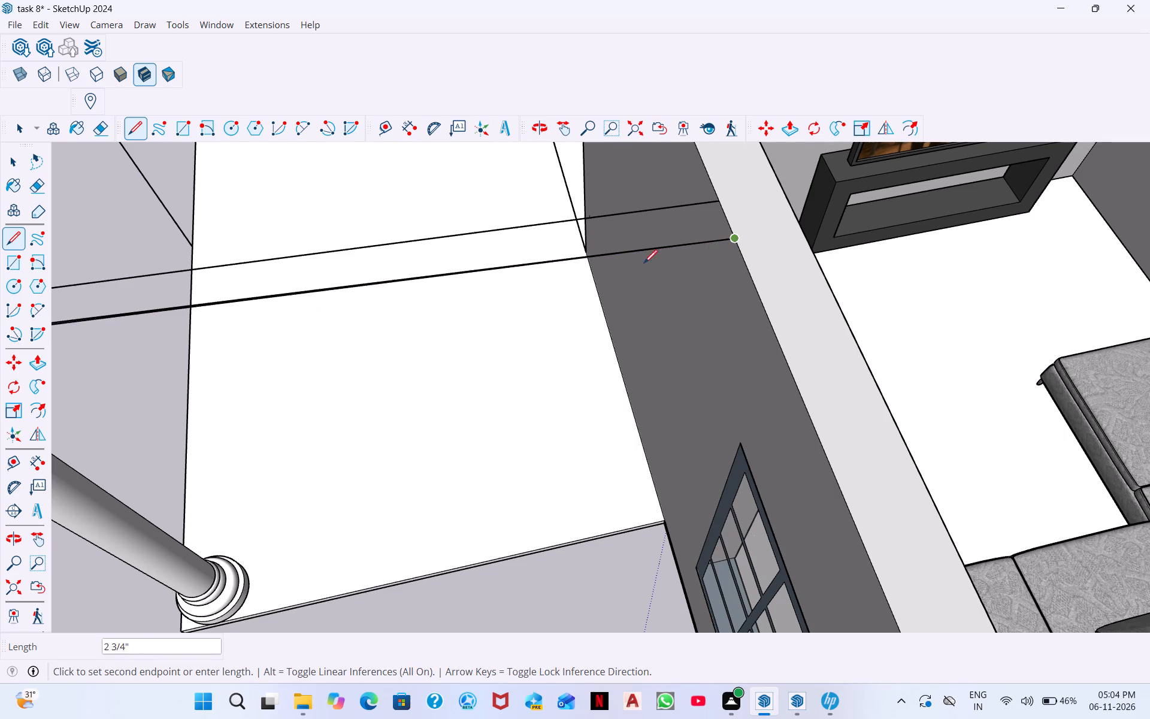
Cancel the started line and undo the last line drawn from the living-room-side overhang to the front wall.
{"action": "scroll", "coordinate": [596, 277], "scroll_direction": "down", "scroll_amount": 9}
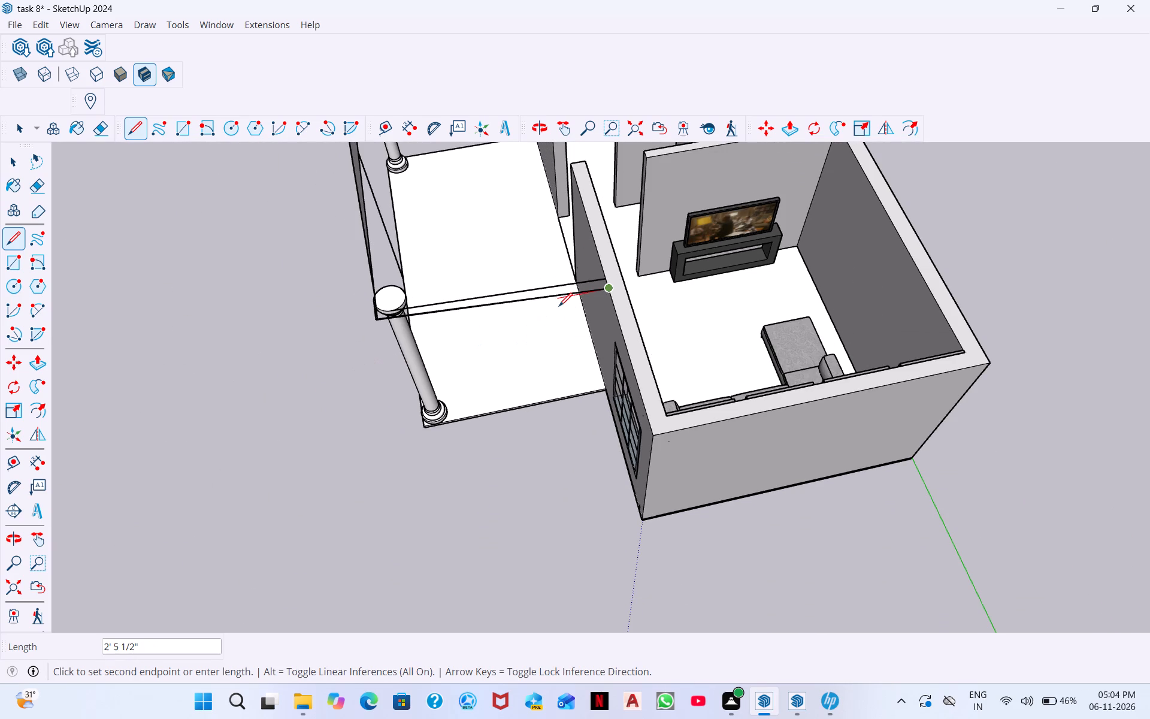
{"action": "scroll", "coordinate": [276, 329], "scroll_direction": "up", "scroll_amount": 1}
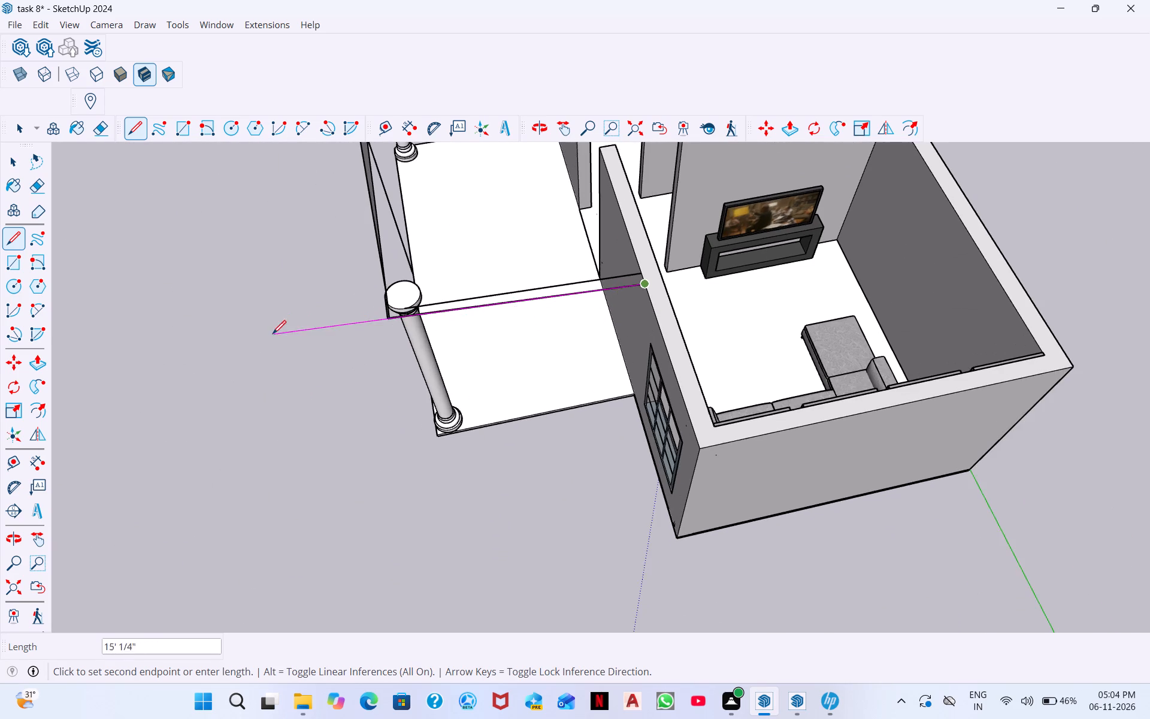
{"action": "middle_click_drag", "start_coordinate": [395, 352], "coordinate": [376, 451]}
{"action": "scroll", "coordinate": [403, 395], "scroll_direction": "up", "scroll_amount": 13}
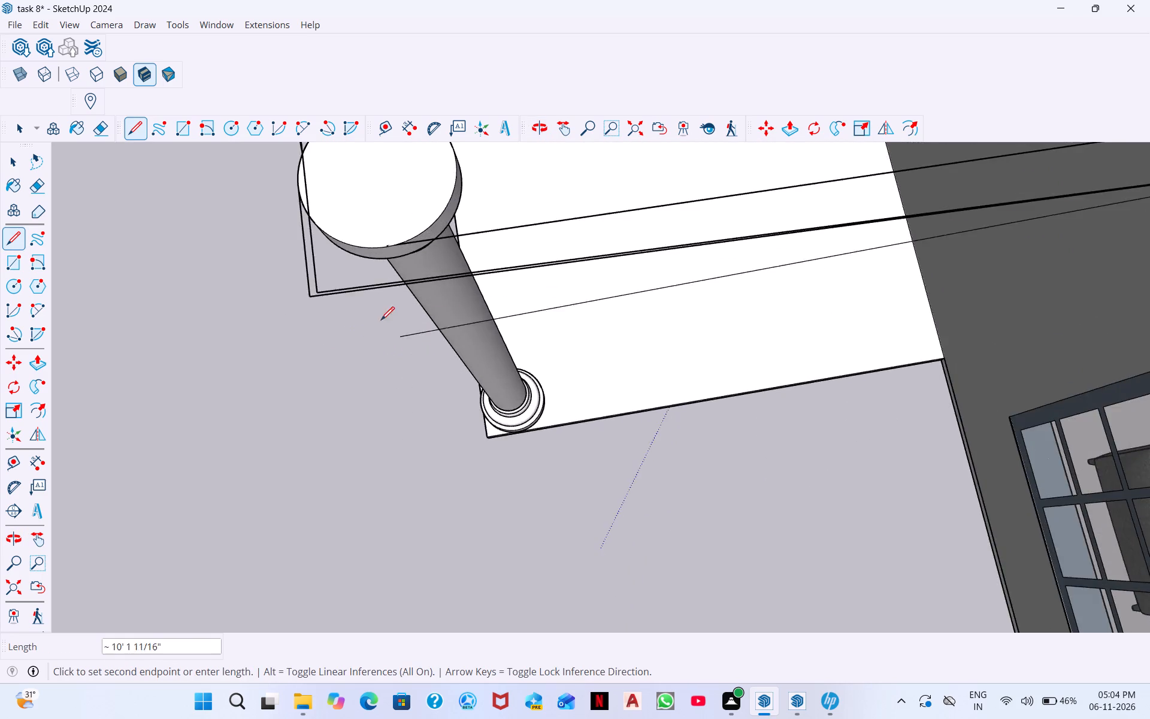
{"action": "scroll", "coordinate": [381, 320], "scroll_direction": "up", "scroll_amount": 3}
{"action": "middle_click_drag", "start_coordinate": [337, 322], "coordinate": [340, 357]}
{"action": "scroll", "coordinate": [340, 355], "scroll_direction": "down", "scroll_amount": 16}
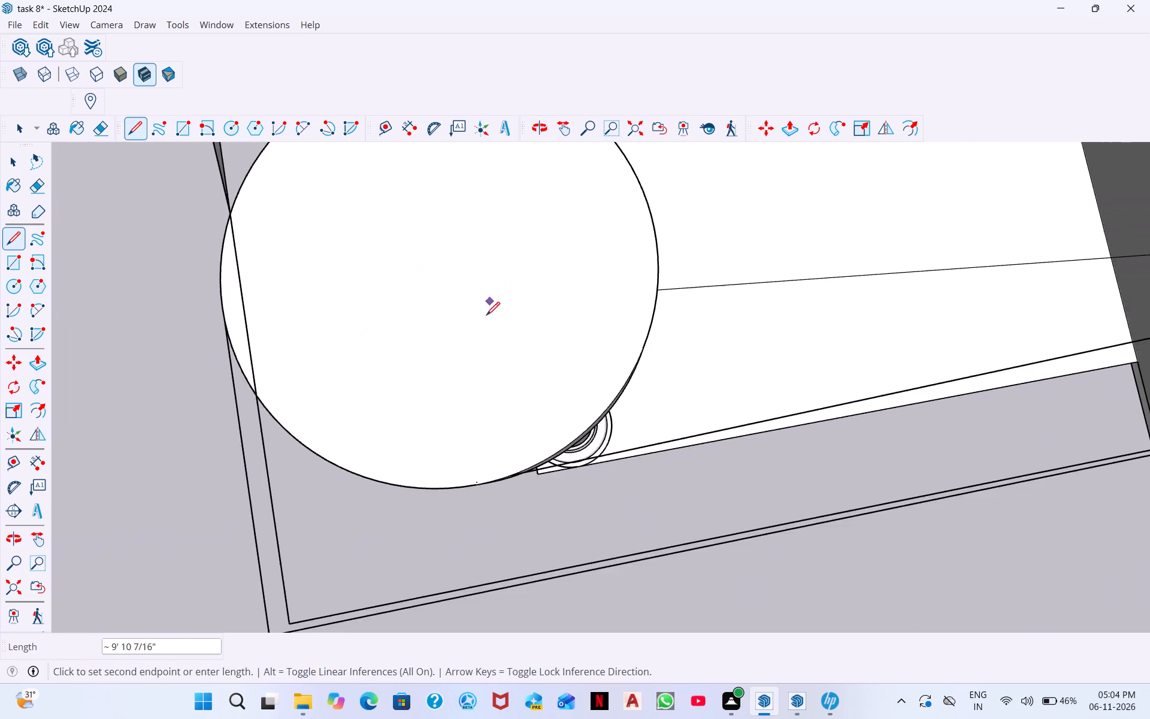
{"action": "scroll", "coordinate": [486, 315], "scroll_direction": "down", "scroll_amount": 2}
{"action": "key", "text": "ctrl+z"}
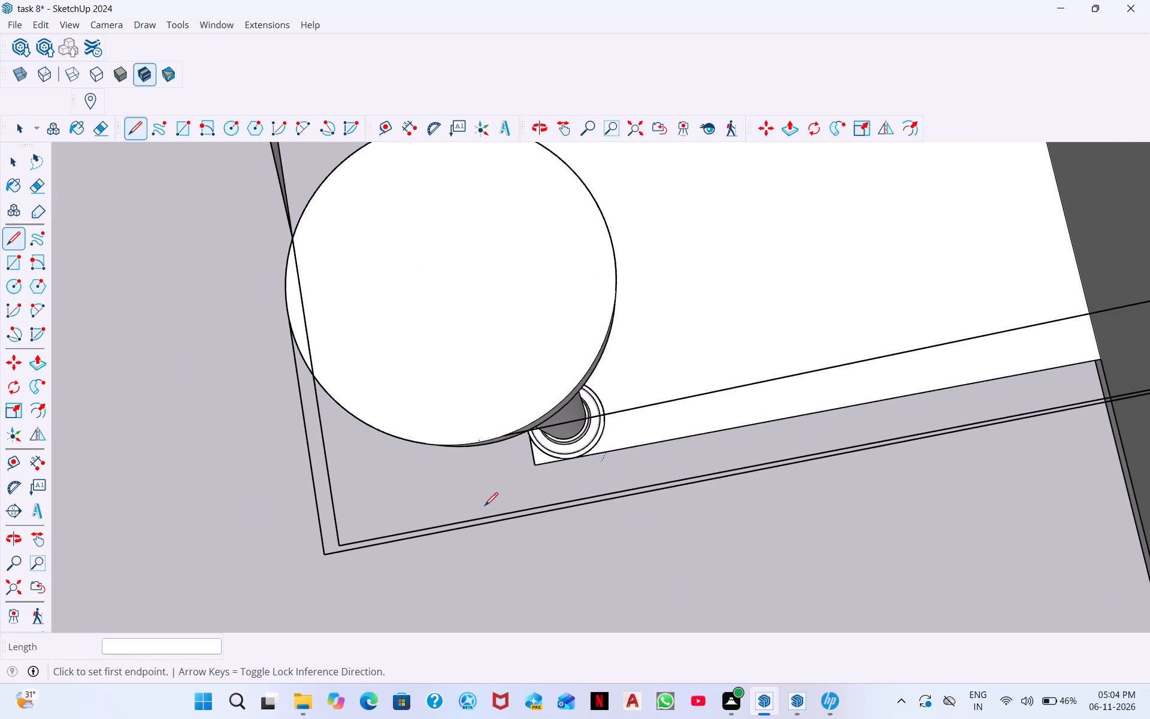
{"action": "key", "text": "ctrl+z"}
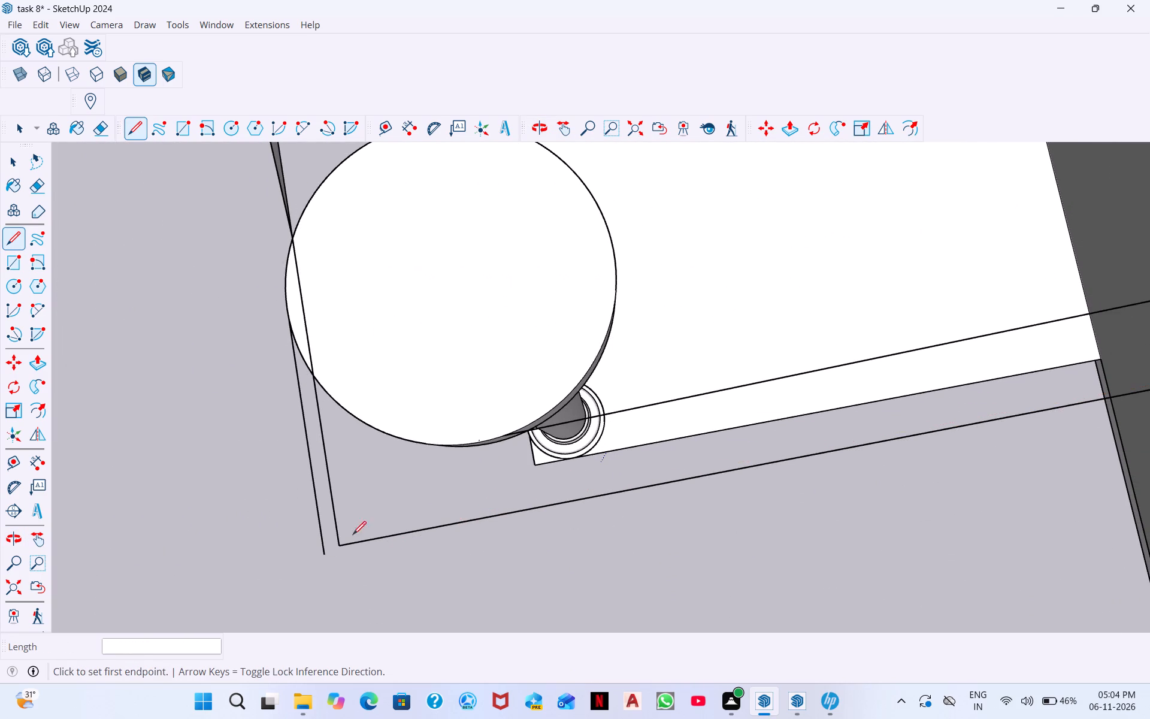
Erase the older duplicate overhang line at the living-room-side pillar and its connecting line to the front wall.
{"action": "scroll", "coordinate": [339, 528], "scroll_direction": "up", "scroll_amount": 3}
{"action": "scroll", "coordinate": [339, 528], "scroll_direction": "down", "scroll_amount": 8}
{"action": "scroll", "coordinate": [482, 517], "scroll_direction": "down", "scroll_amount": 1}
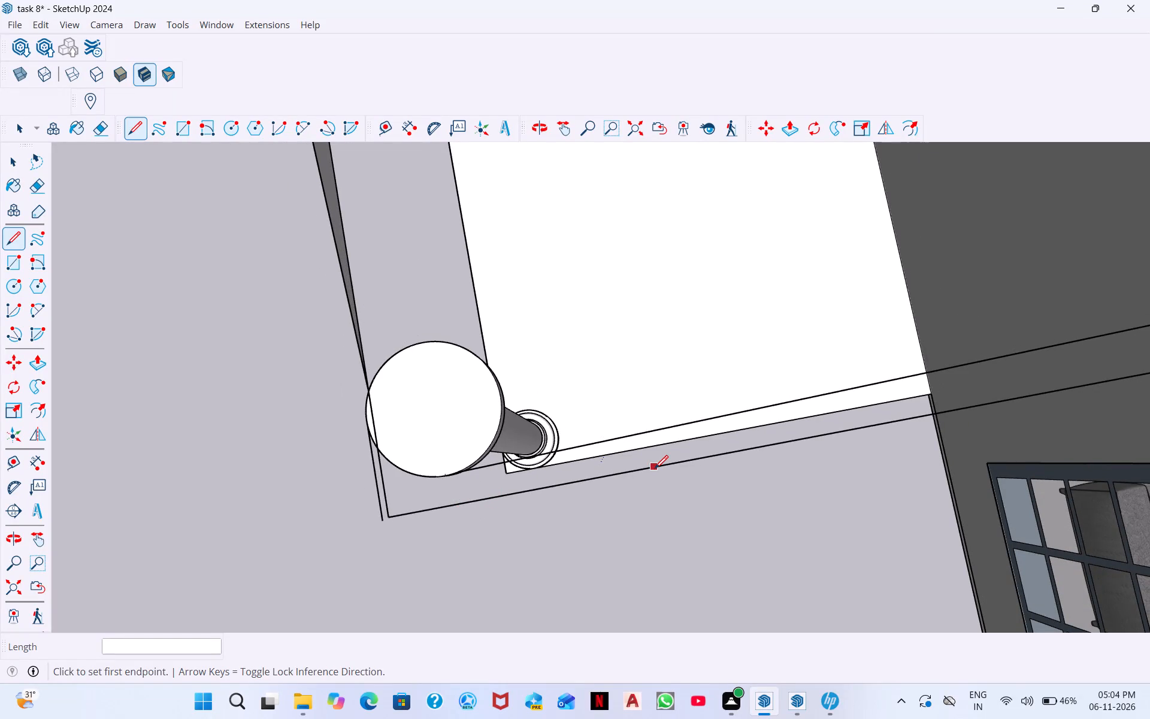
{"action": "scroll", "coordinate": [650, 468], "scroll_direction": "down", "scroll_amount": 4}
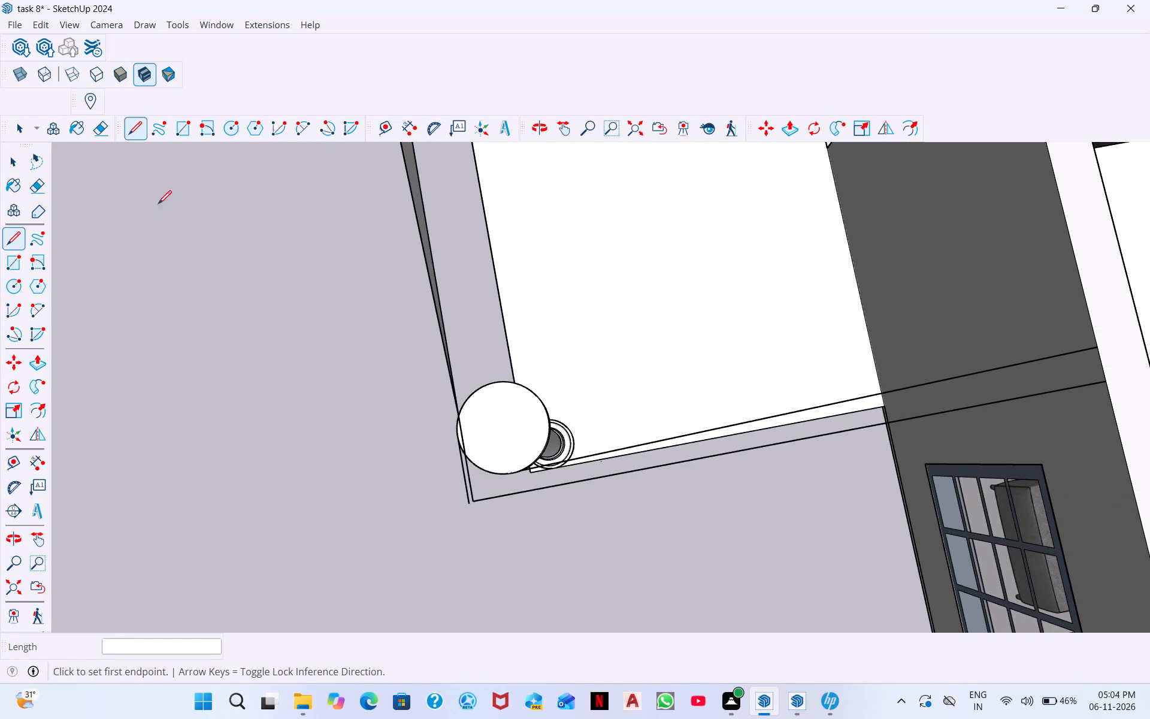
{"action": "left_click", "coordinate": [109, 135]}
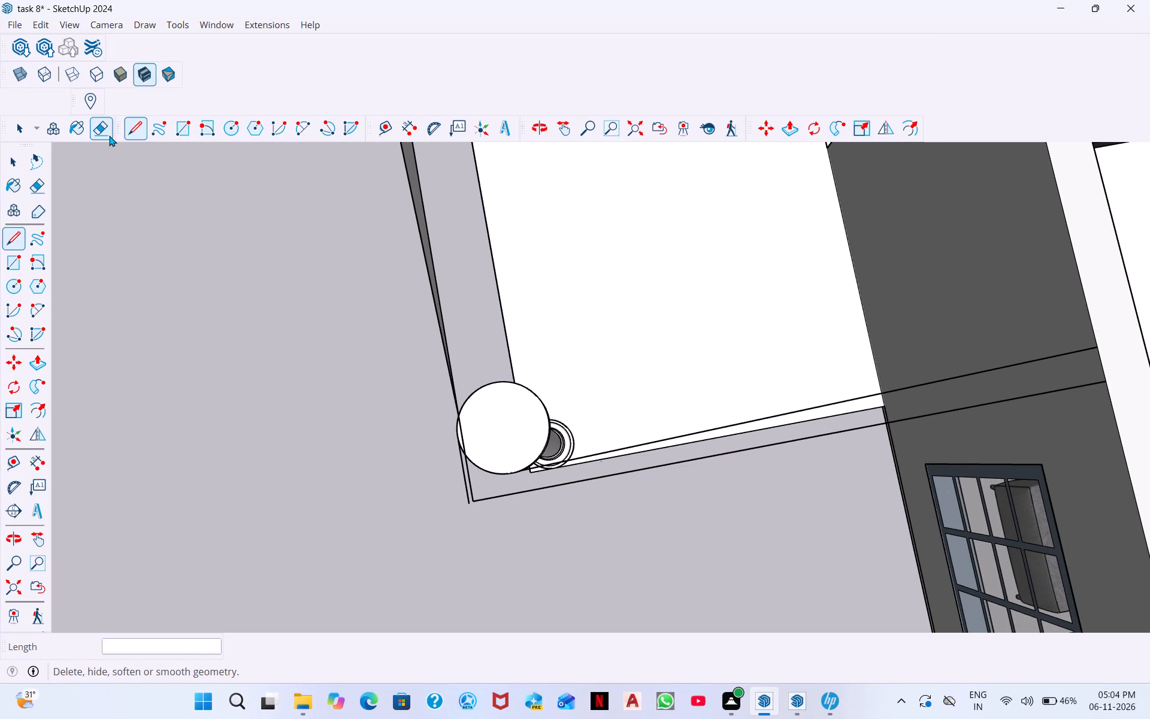
{"action": "left_click", "coordinate": [649, 472]}
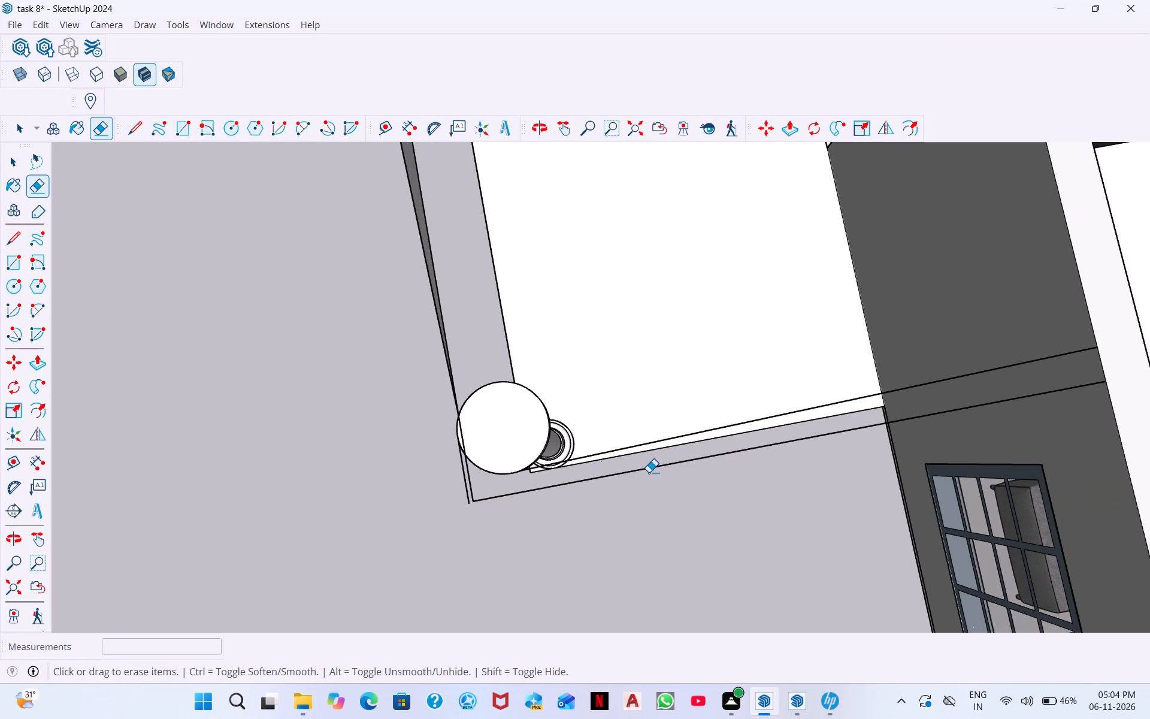
{"action": "left_click", "coordinate": [648, 471]}
{"action": "scroll", "coordinate": [507, 502], "scroll_direction": "up", "scroll_amount": 5}
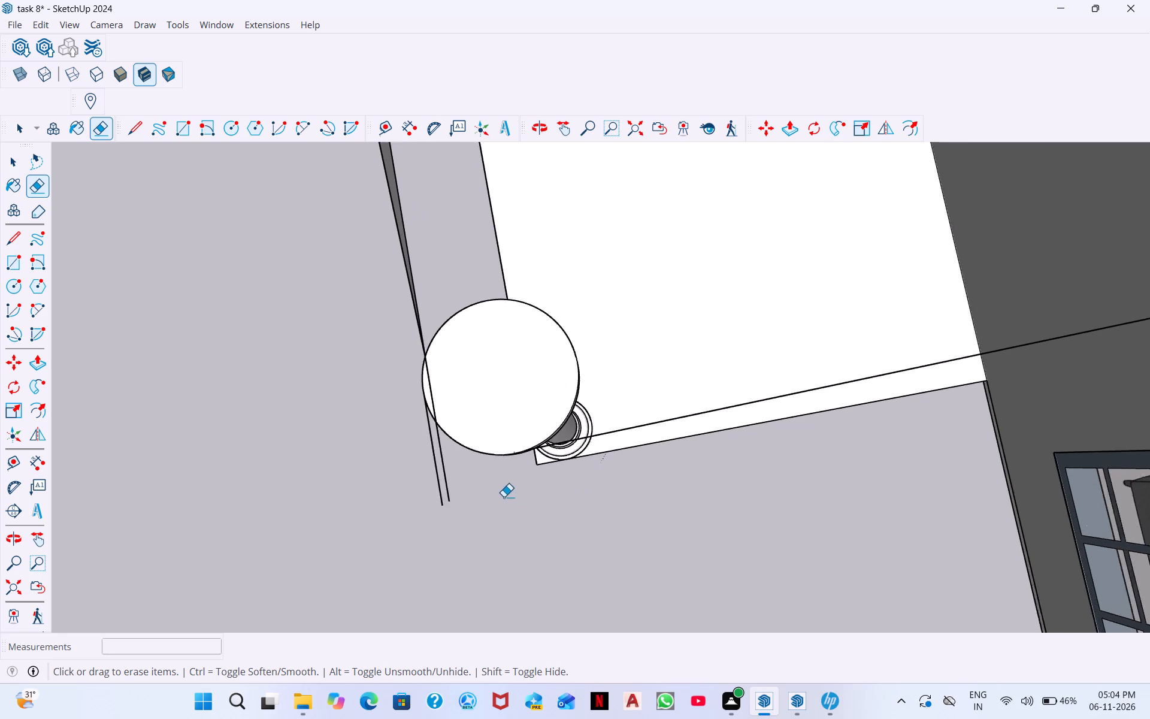
{"action": "left_click", "coordinate": [437, 487]}
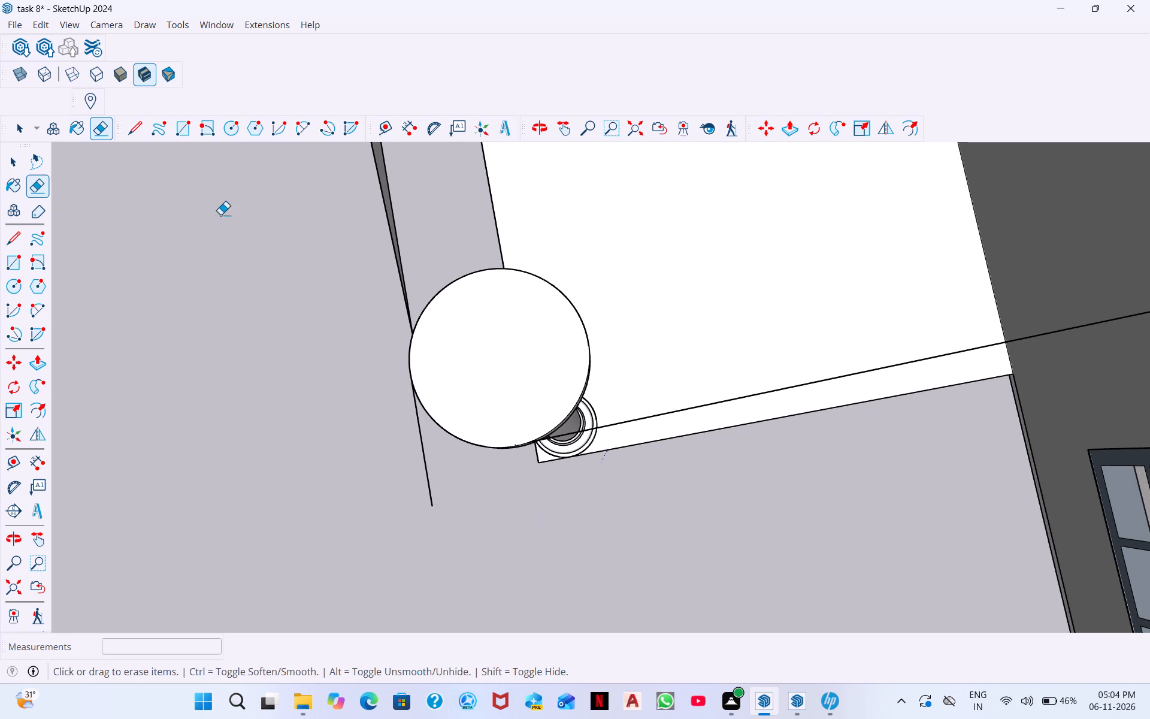
Draw a line about 10' 8" long from the remaining 1' overhang line's outer end to the front wall's top edge.
{"action": "left_click", "coordinate": [132, 132]}
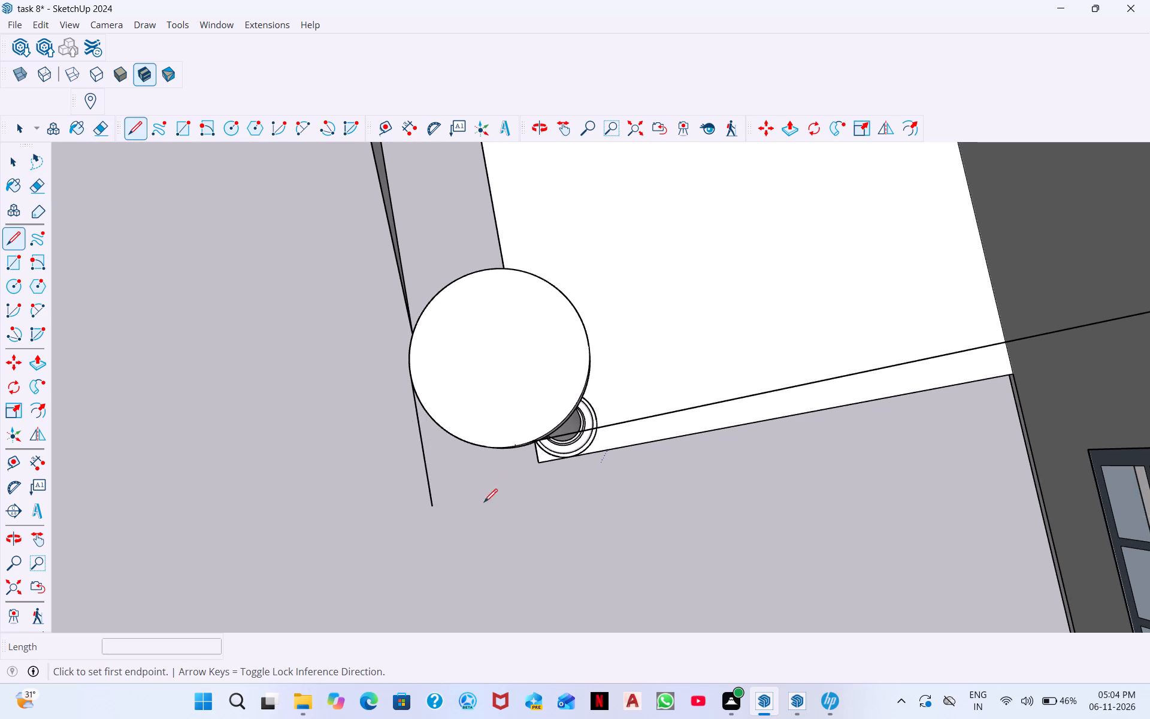
{"action": "left_click_drag", "start_coordinate": [435, 506], "coordinate": [446, 502]}
{"action": "scroll", "coordinate": [865, 406], "scroll_direction": "down", "scroll_amount": 5}
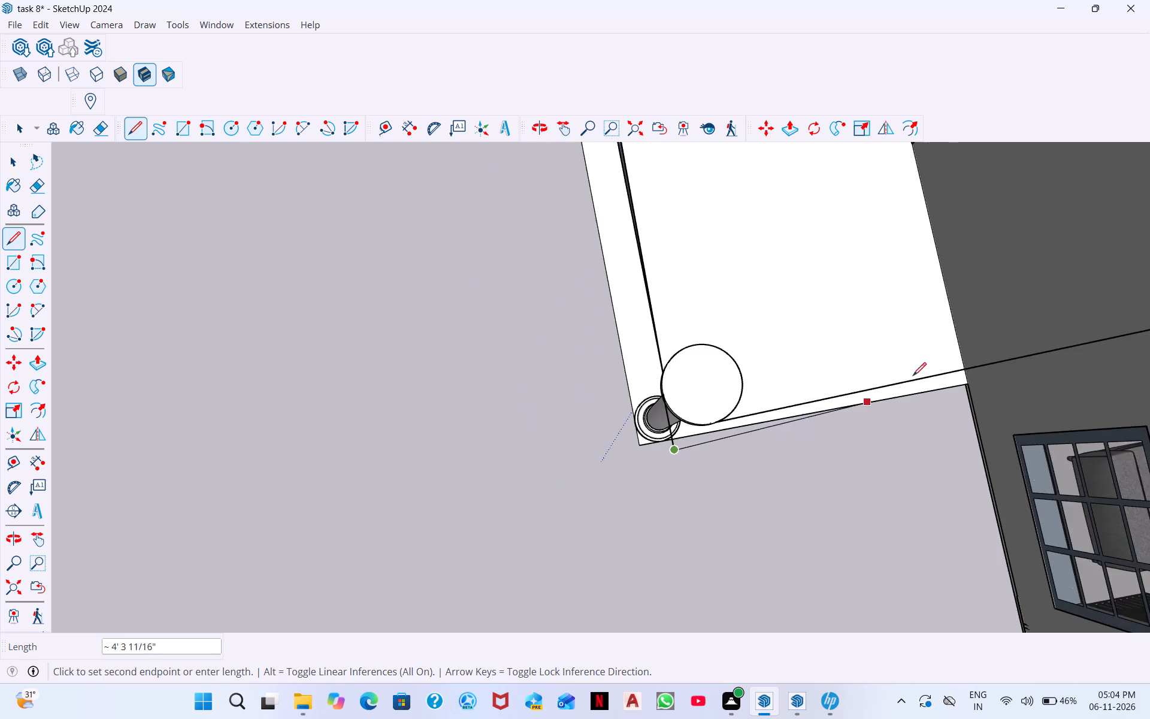
{"action": "scroll", "coordinate": [913, 376], "scroll_direction": "down", "scroll_amount": 3}
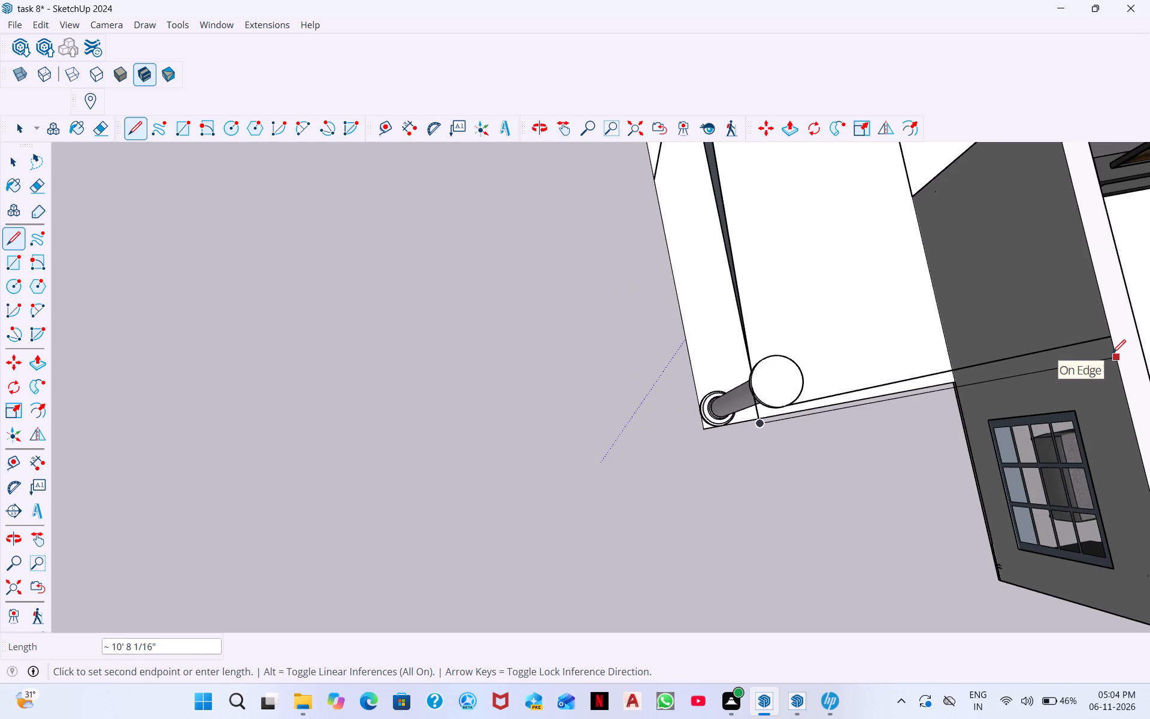
{"action": "scroll", "coordinate": [1112, 352], "scroll_direction": "up", "scroll_amount": 3}
{"action": "left_click", "coordinate": [1119, 354]}
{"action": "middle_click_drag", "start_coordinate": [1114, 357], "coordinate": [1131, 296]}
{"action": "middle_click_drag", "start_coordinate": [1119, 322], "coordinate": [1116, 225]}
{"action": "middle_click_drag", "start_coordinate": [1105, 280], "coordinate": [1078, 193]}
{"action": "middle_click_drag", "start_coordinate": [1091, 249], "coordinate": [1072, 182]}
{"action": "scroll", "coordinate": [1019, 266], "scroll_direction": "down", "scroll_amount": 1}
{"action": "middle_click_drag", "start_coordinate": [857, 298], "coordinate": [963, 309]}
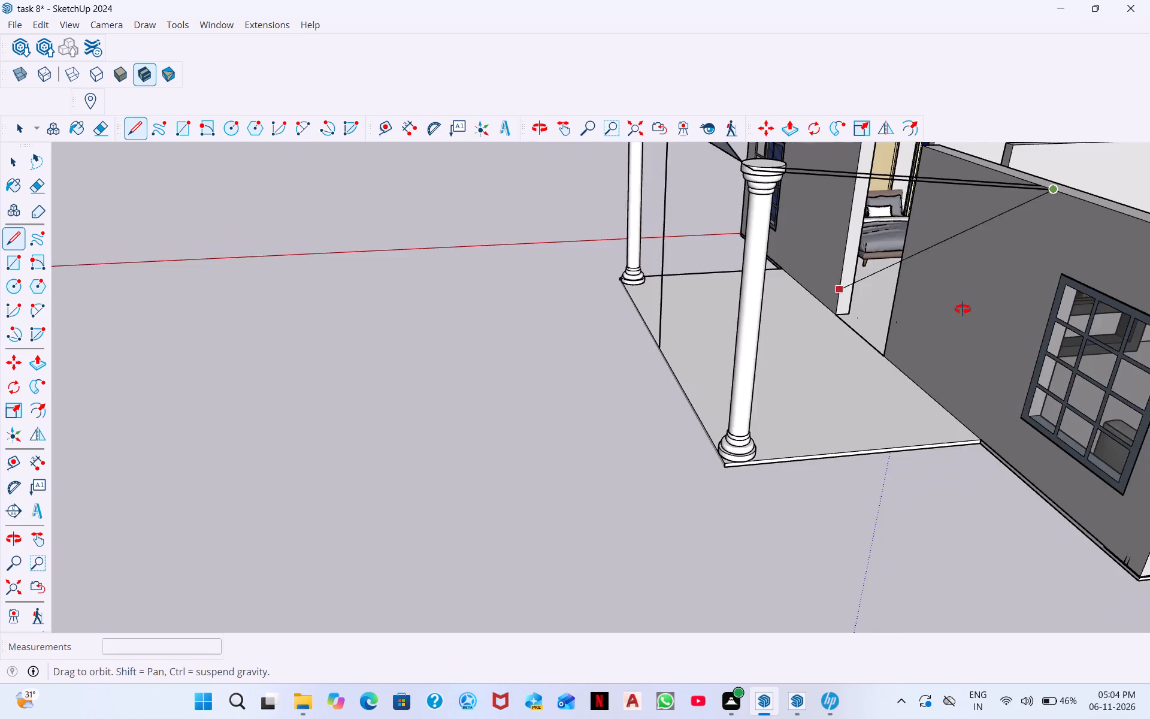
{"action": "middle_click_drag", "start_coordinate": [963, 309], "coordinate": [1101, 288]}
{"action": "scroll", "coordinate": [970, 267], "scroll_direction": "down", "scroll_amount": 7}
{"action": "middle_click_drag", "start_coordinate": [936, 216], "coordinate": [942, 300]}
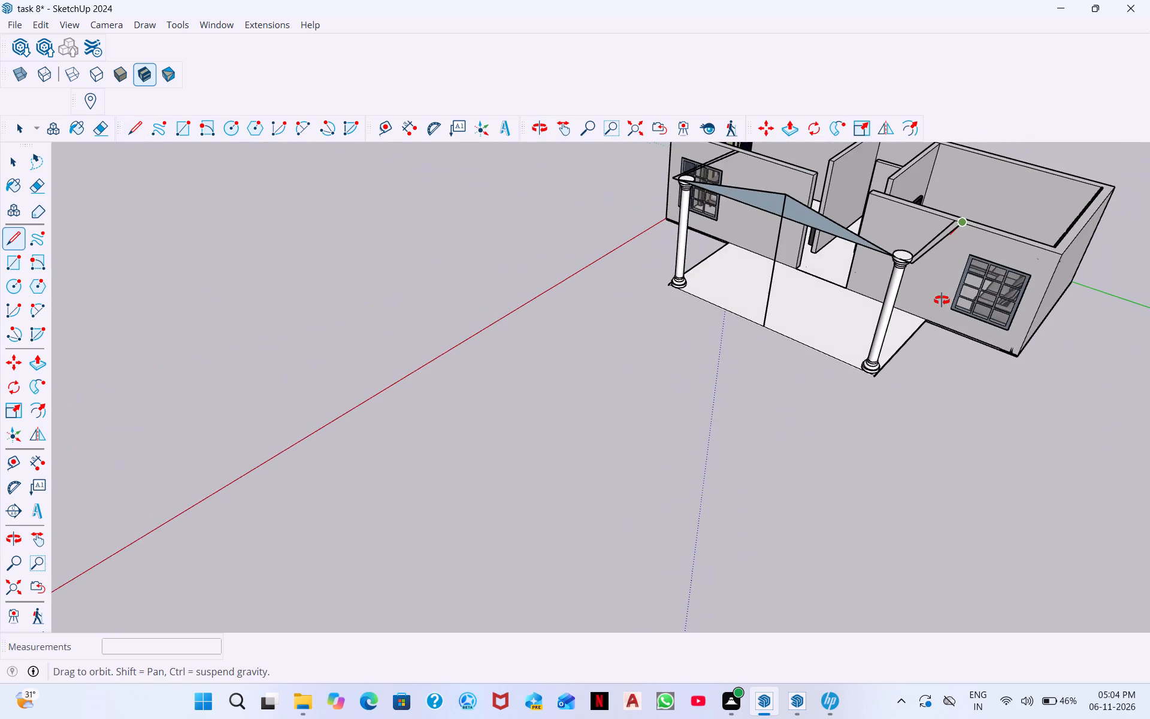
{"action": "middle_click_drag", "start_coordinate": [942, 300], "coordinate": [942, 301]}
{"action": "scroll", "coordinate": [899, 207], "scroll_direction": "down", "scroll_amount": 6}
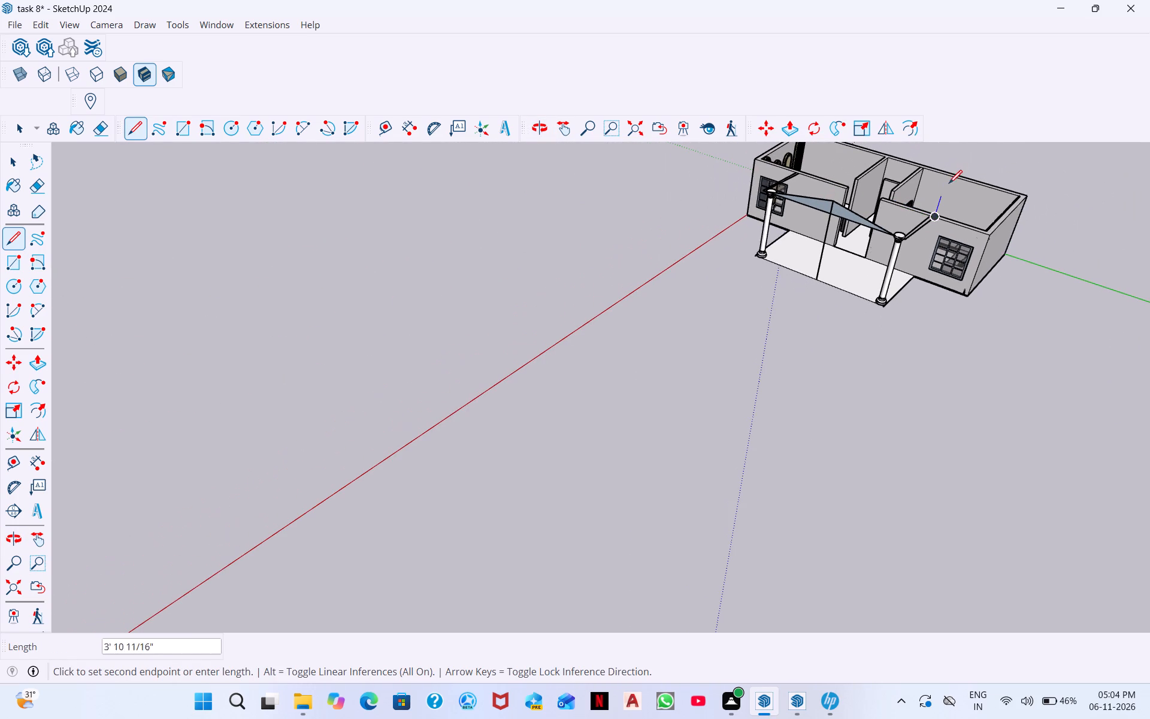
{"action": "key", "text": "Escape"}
Draw a 1' line along the red axis, away from the house, from the outer corner of the living-room-side overhang.
{"action": "middle_click_drag", "start_coordinate": [970, 165], "coordinate": [625, 203]}
{"action": "middle_click_drag", "start_coordinate": [914, 420], "coordinate": [709, 285]}
{"action": "scroll", "coordinate": [756, 483], "scroll_direction": "down", "scroll_amount": 4}
{"action": "middle_click_drag", "start_coordinate": [770, 449], "coordinate": [695, 385]}
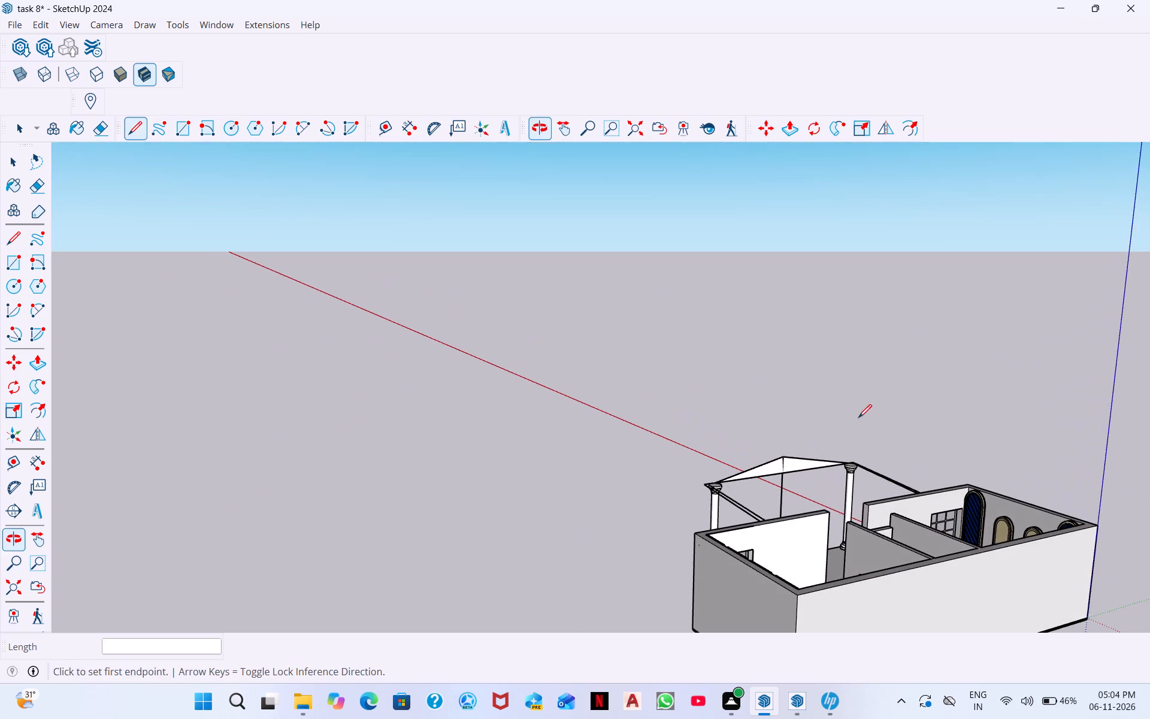
{"action": "scroll", "coordinate": [865, 476], "scroll_direction": "up", "scroll_amount": 4}
{"action": "scroll", "coordinate": [810, 504], "scroll_direction": "up", "scroll_amount": 4}
{"action": "key", "text": "Escape"}
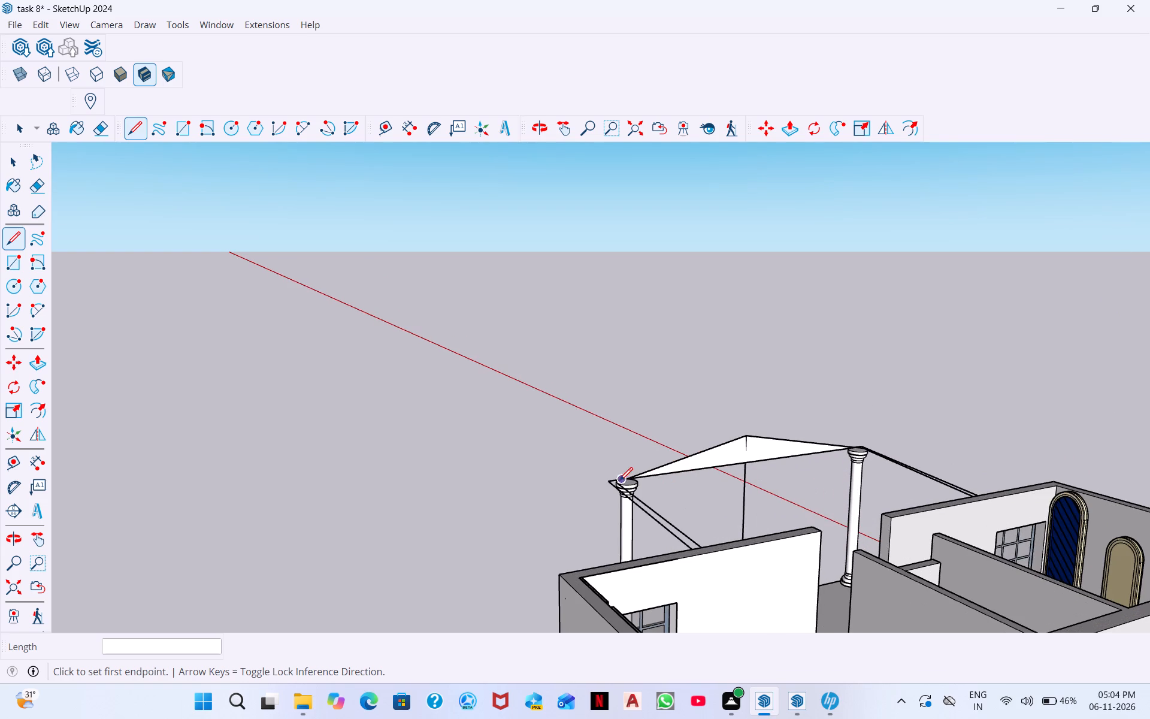
{"action": "scroll", "coordinate": [619, 481], "scroll_direction": "up", "scroll_amount": 5}
{"action": "middle_click_drag", "start_coordinate": [1007, 452], "coordinate": [836, 527]}
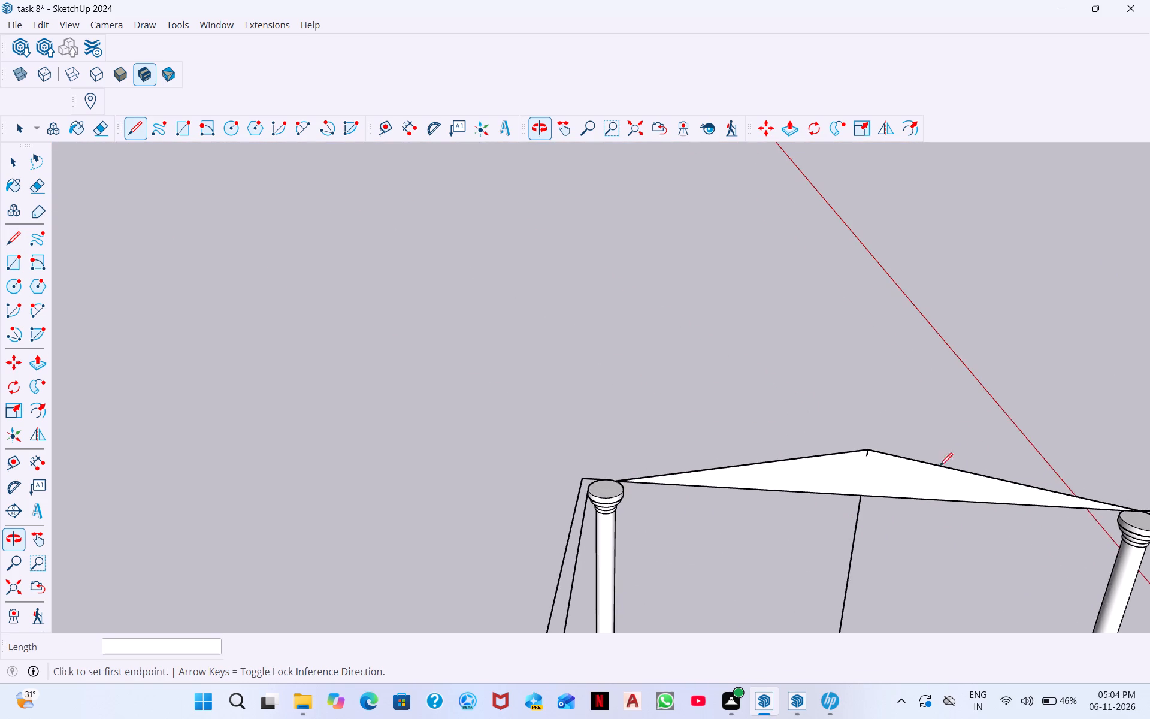
{"action": "scroll", "coordinate": [943, 470], "scroll_direction": "down", "scroll_amount": 3}
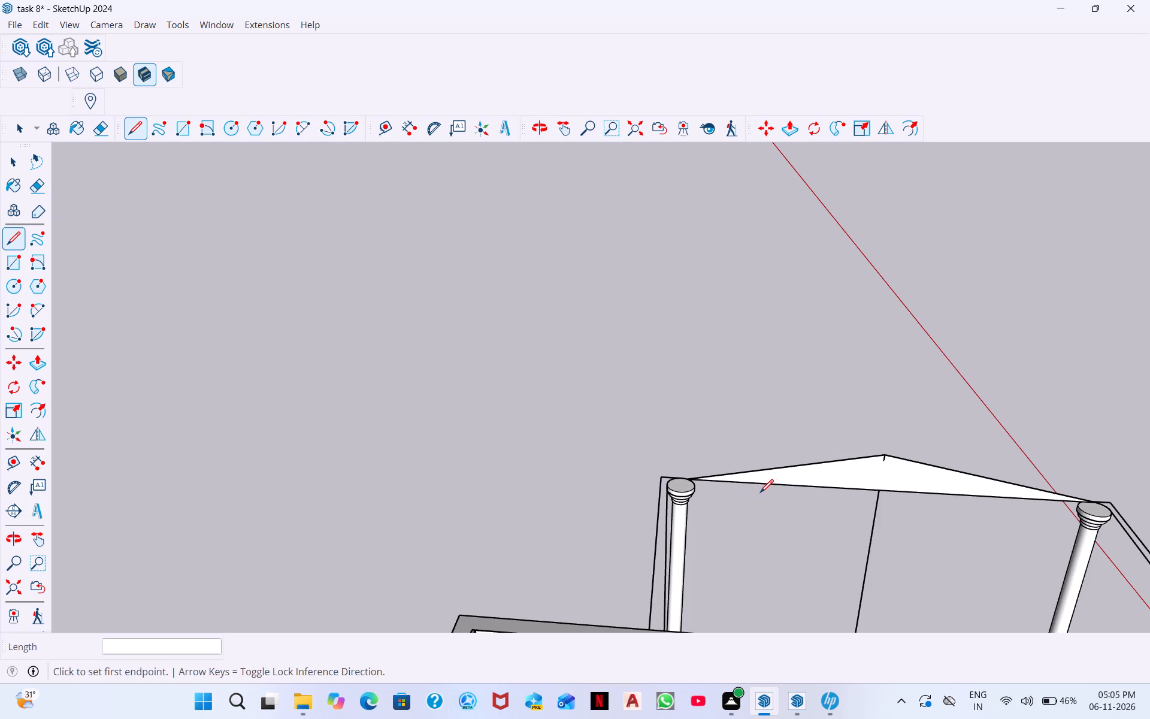
{"action": "key", "text": "Escape"}
{"action": "middle_click_drag", "start_coordinate": [765, 558], "coordinate": [722, 667]}
{"action": "middle_click_drag", "start_coordinate": [714, 460], "coordinate": [685, 594]}
{"action": "scroll", "coordinate": [658, 419], "scroll_direction": "up", "scroll_amount": 5}
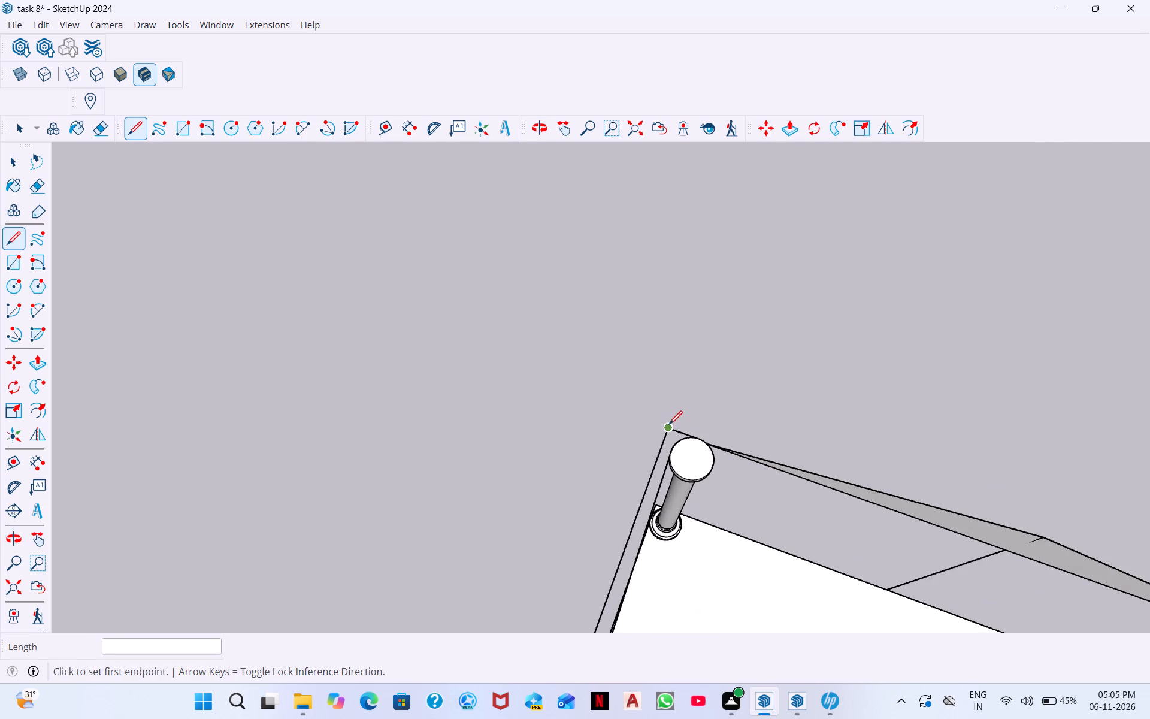
{"action": "left_click", "coordinate": [669, 424]}
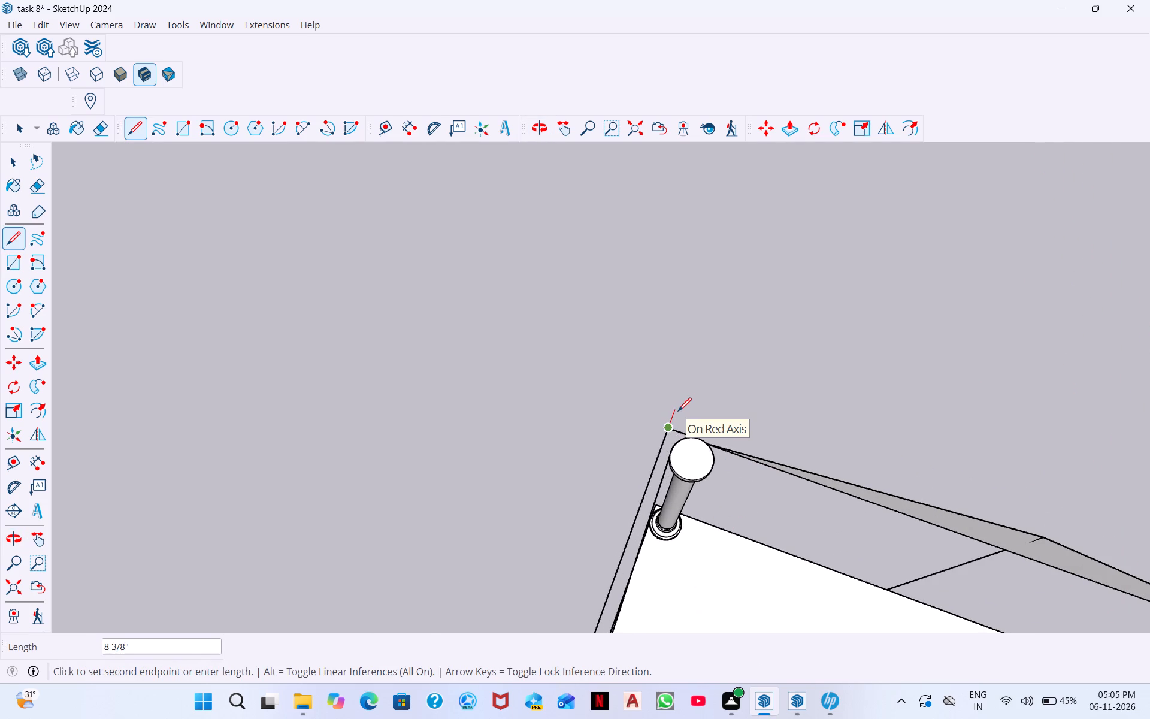
{"action": "type", "text": "1'"}
{"action": "key", "text": "Return"}
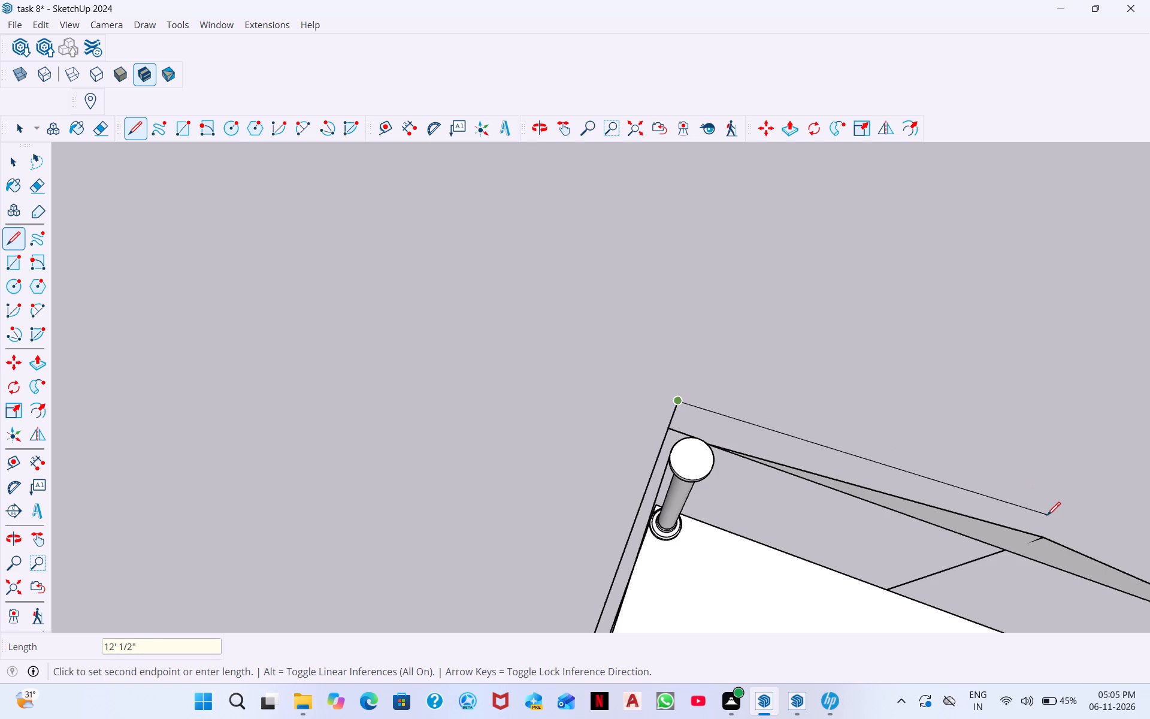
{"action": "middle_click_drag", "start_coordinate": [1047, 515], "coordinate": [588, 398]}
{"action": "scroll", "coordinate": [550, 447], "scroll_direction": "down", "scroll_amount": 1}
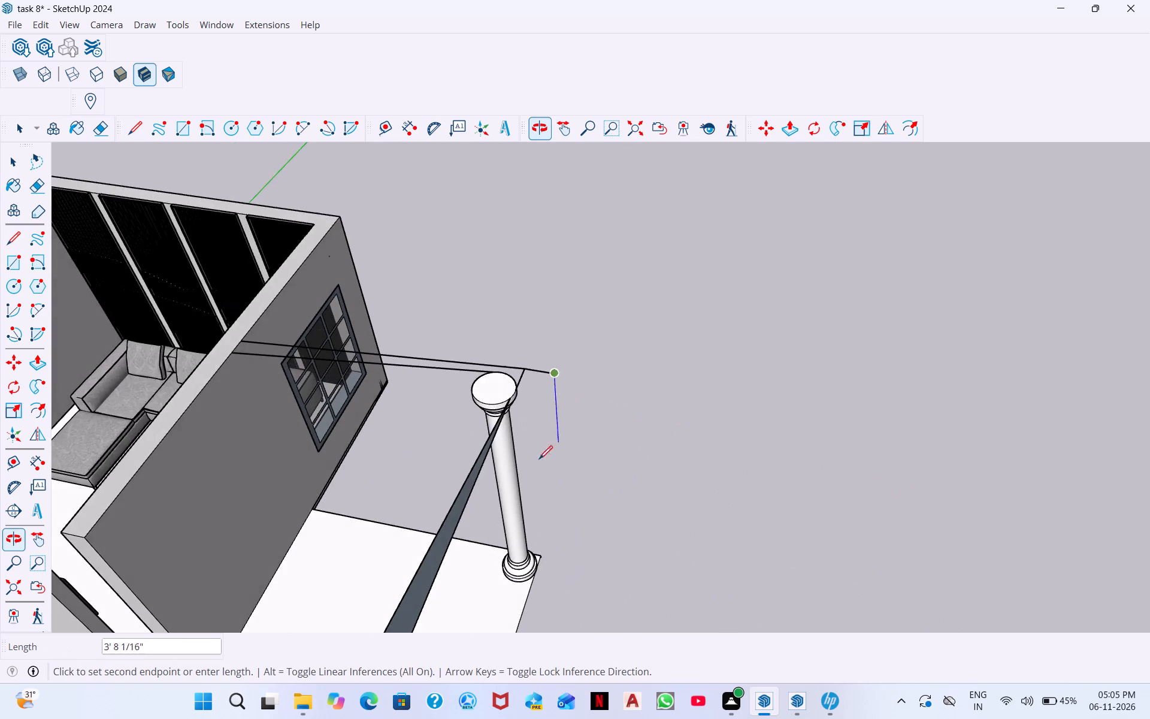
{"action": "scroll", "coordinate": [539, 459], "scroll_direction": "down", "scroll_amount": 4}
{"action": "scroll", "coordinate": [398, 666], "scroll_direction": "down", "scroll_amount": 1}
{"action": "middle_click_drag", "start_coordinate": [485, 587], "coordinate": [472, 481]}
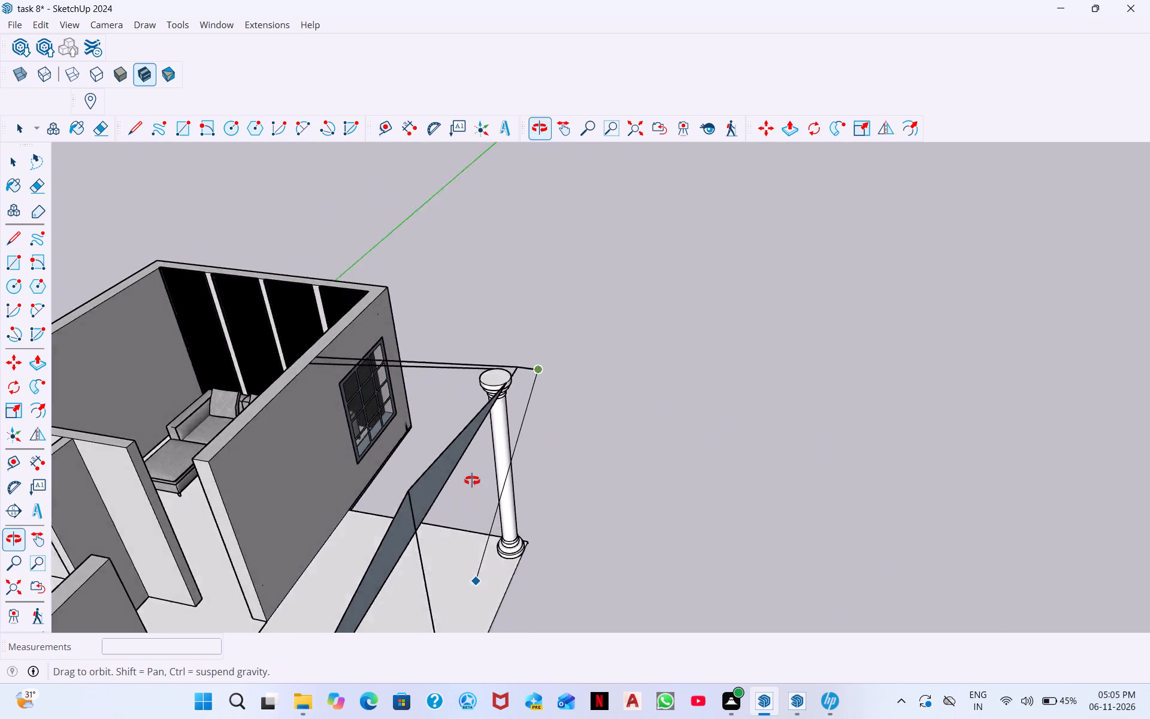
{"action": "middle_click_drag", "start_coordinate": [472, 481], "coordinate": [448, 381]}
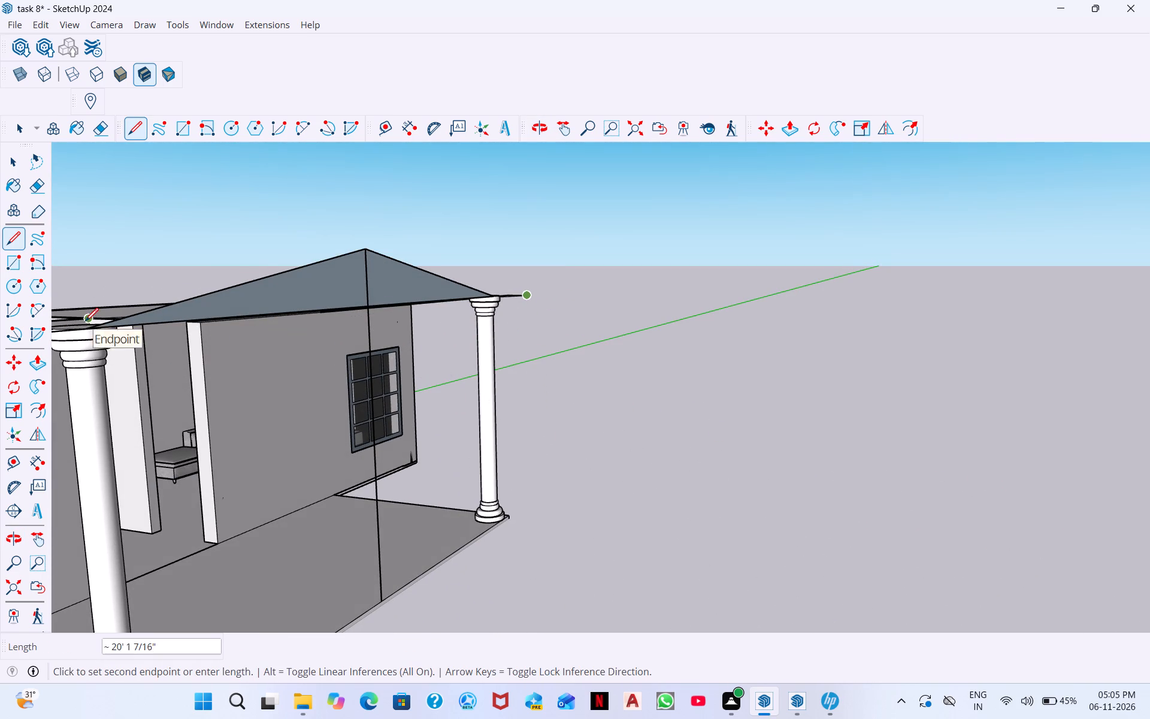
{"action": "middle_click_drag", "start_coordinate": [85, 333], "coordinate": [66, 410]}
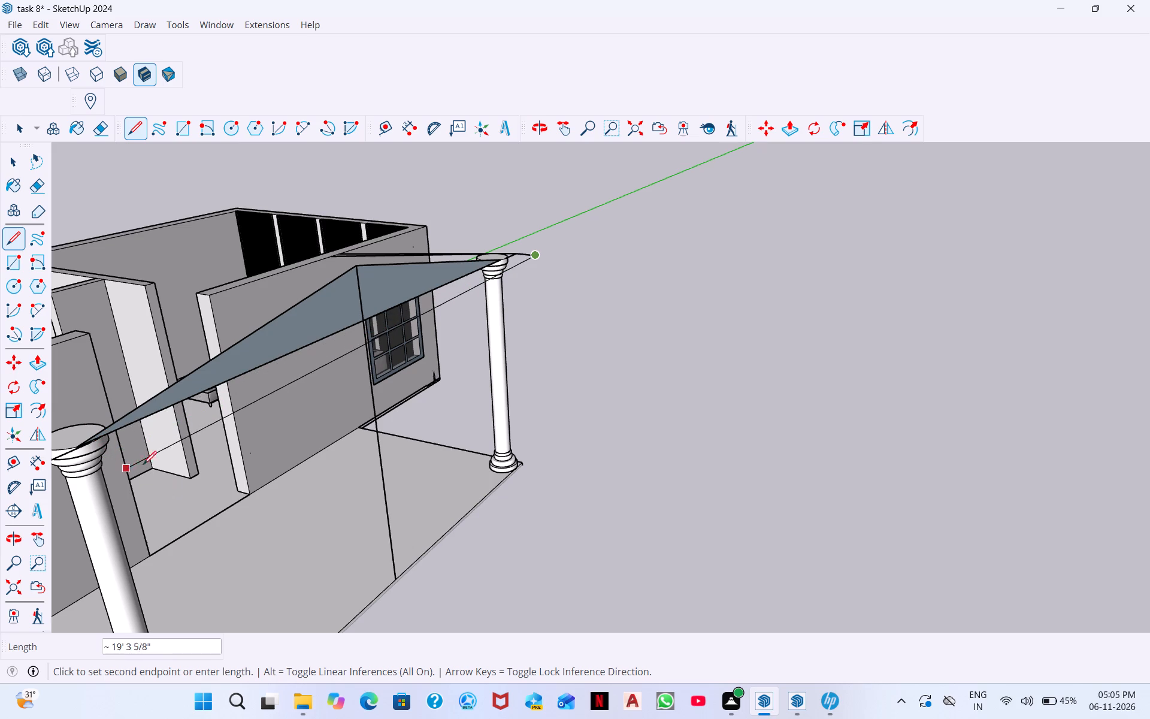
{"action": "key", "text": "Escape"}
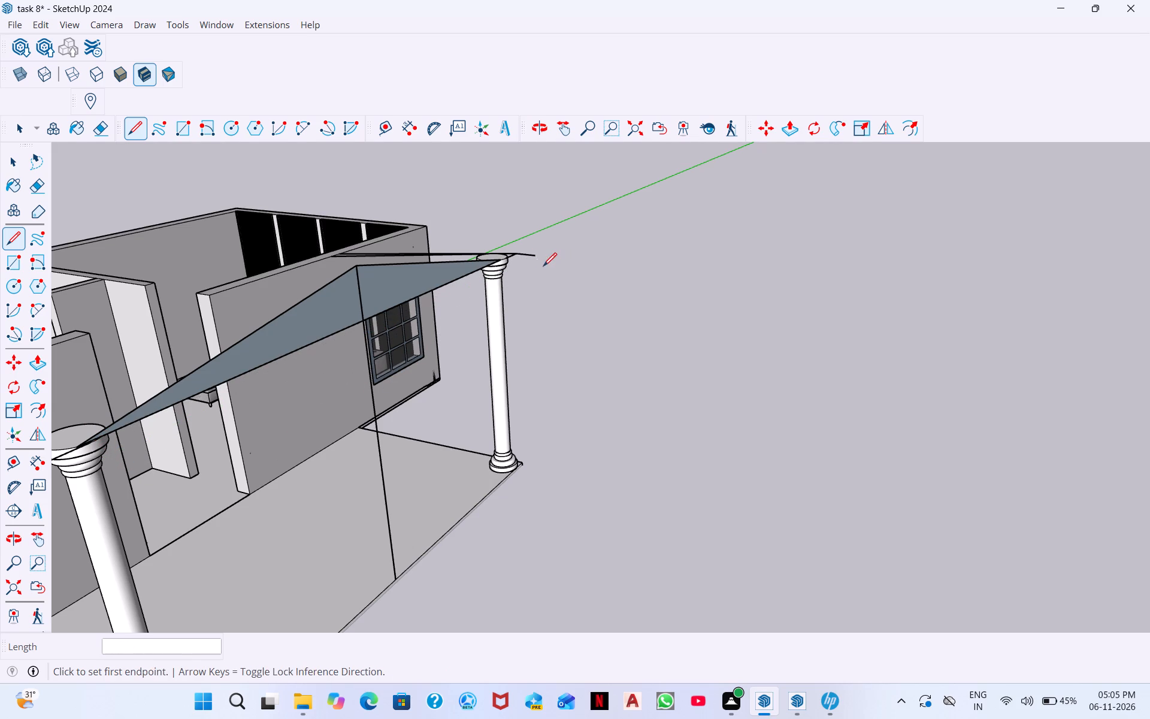
Draw a 1' line along the red axis, away from the house, from the top rim of the bedroom-side pillar.
{"action": "middle_click_drag", "start_coordinate": [354, 460], "coordinate": [182, 461]}
{"action": "scroll", "coordinate": [185, 410], "scroll_direction": "down", "scroll_amount": 9}
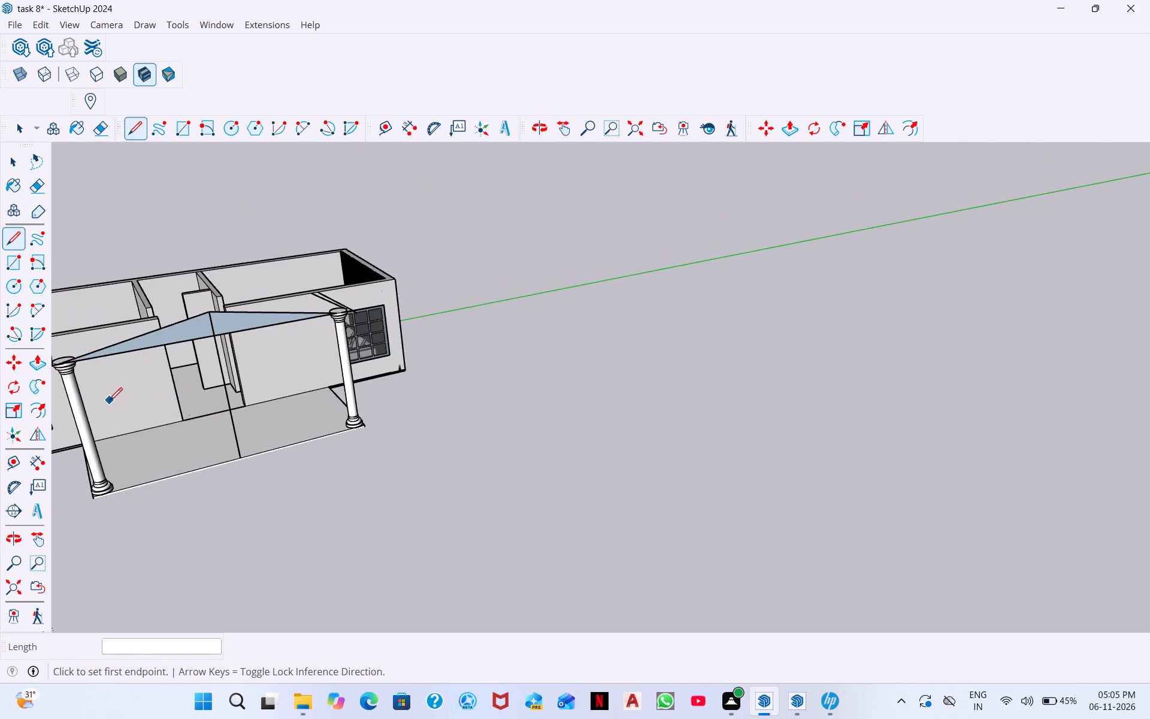
{"action": "middle_click_drag", "start_coordinate": [109, 401], "coordinate": [503, 357]}
{"action": "scroll", "coordinate": [868, 429], "scroll_direction": "down", "scroll_amount": 1}
{"action": "scroll", "coordinate": [767, 422], "scroll_direction": "up", "scroll_amount": 6}
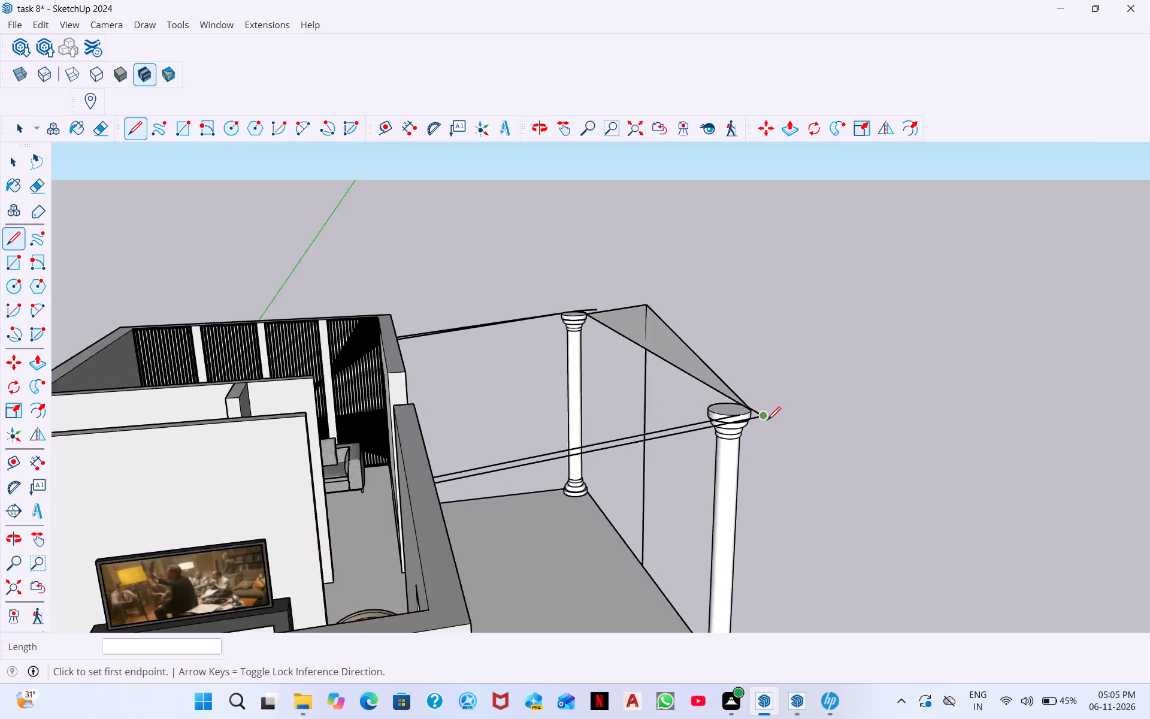
{"action": "scroll", "coordinate": [767, 420], "scroll_direction": "up", "scroll_amount": 6}
{"action": "scroll", "coordinate": [689, 394], "scroll_direction": "up", "scroll_amount": 6}
{"action": "scroll", "coordinate": [862, 428], "scroll_direction": "up", "scroll_amount": 1}
{"action": "middle_click_drag", "start_coordinate": [852, 430], "coordinate": [660, 452]}
{"action": "left_click", "coordinate": [134, 131]}
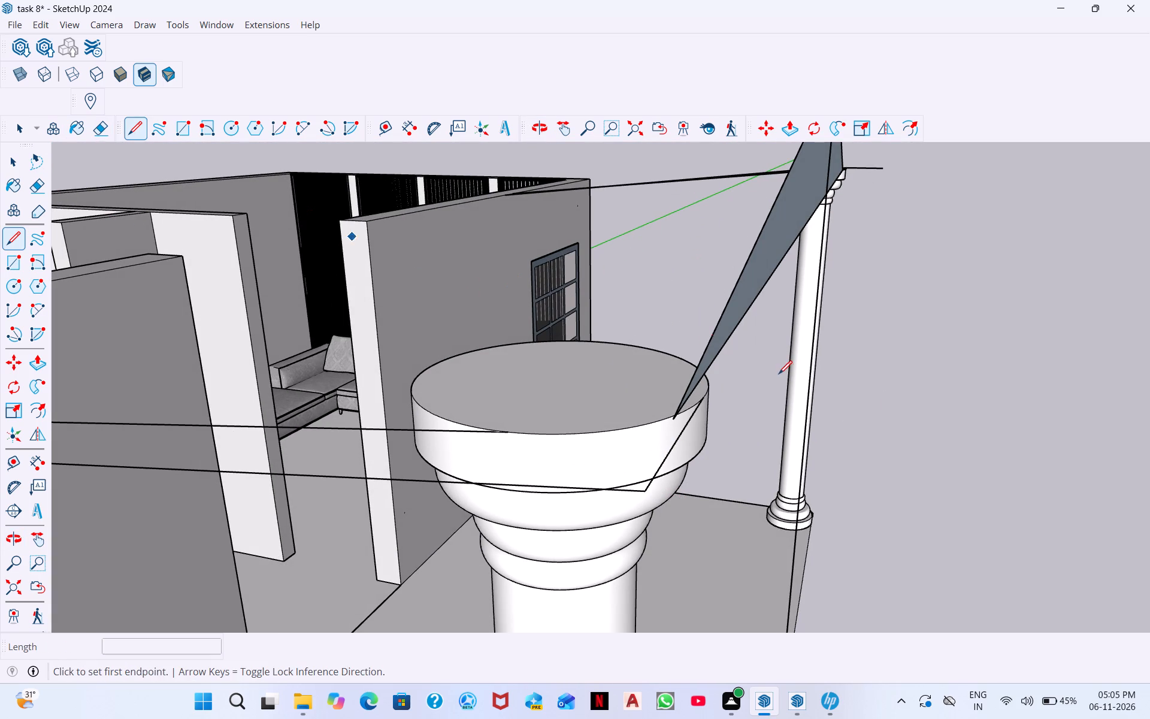
{"action": "left_click", "coordinate": [699, 401]}
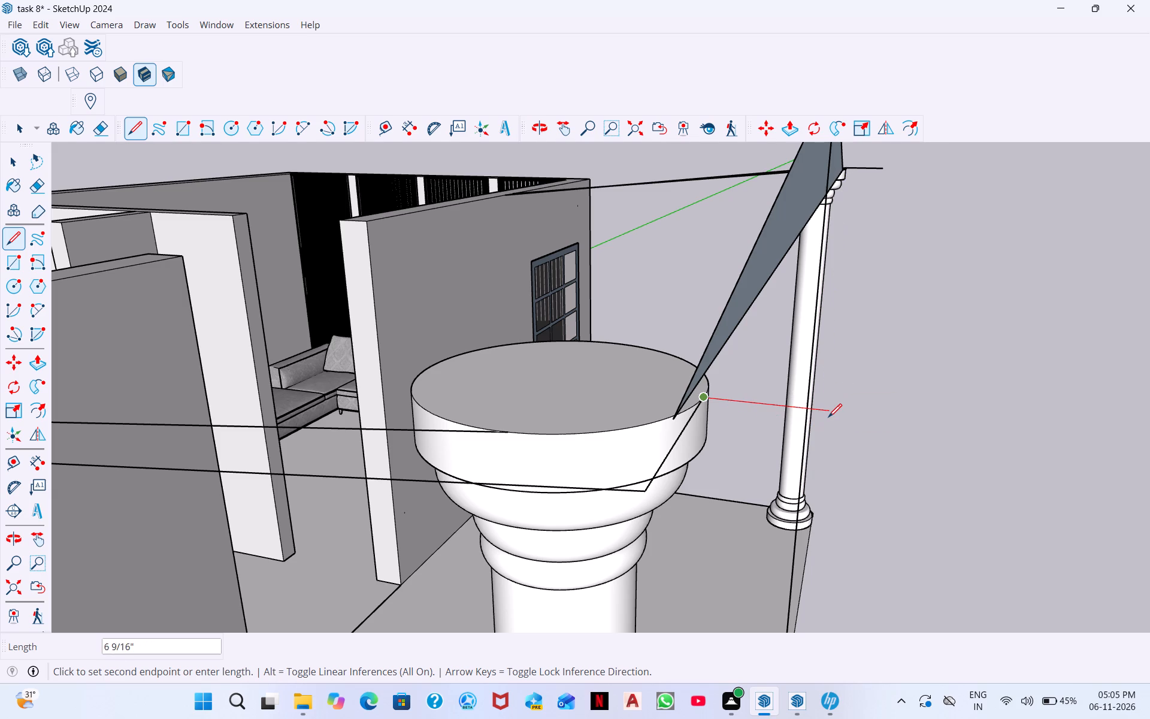
{"action": "type", "text": "1'"}
{"action": "key", "text": "Return"}
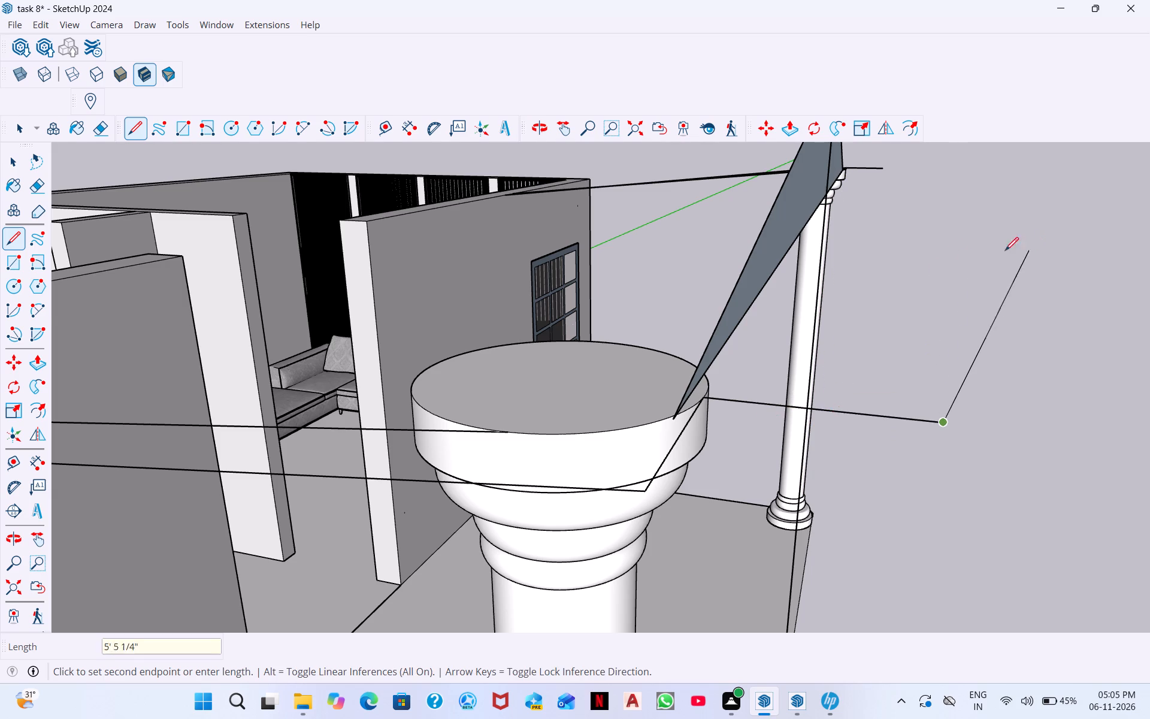
Connect the outer ends of the two 1' front overhang lines with a line about 21' 2" long.
{"action": "scroll", "coordinate": [937, 261], "scroll_direction": "down", "scroll_amount": 4}
{"action": "middle_click_drag", "start_coordinate": [1021, 261], "coordinate": [880, 361]}
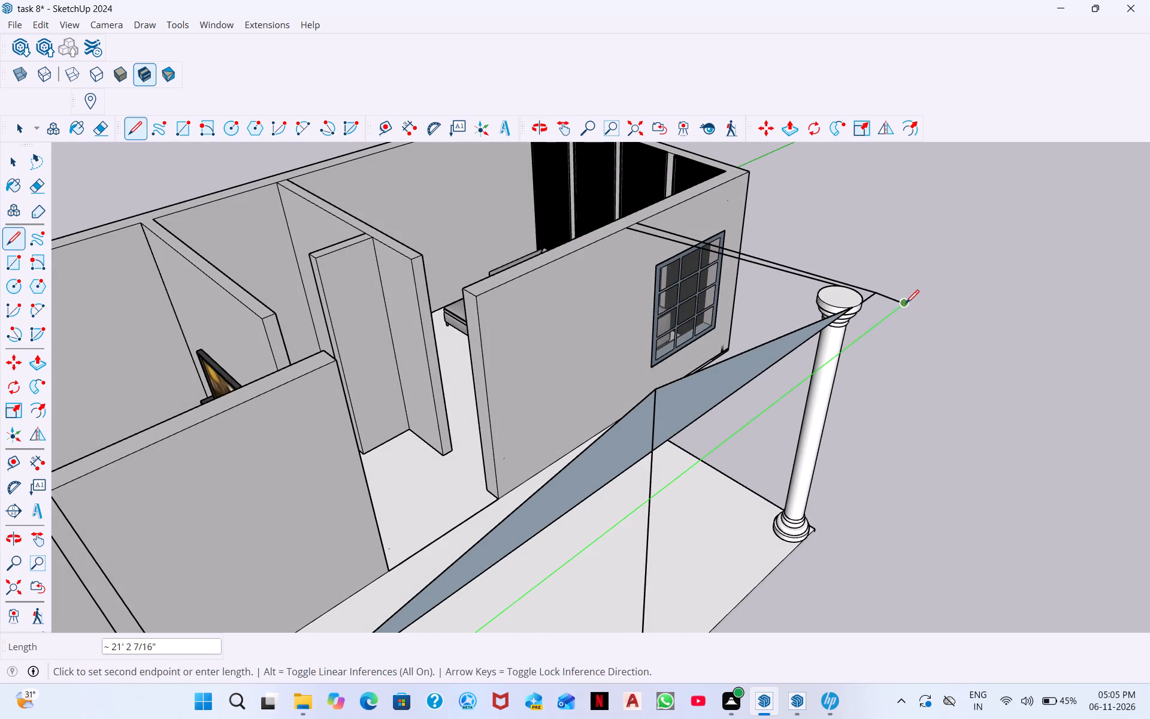
{"action": "left_click", "coordinate": [906, 303]}
{"action": "scroll", "coordinate": [900, 321], "scroll_direction": "down", "scroll_amount": 8}
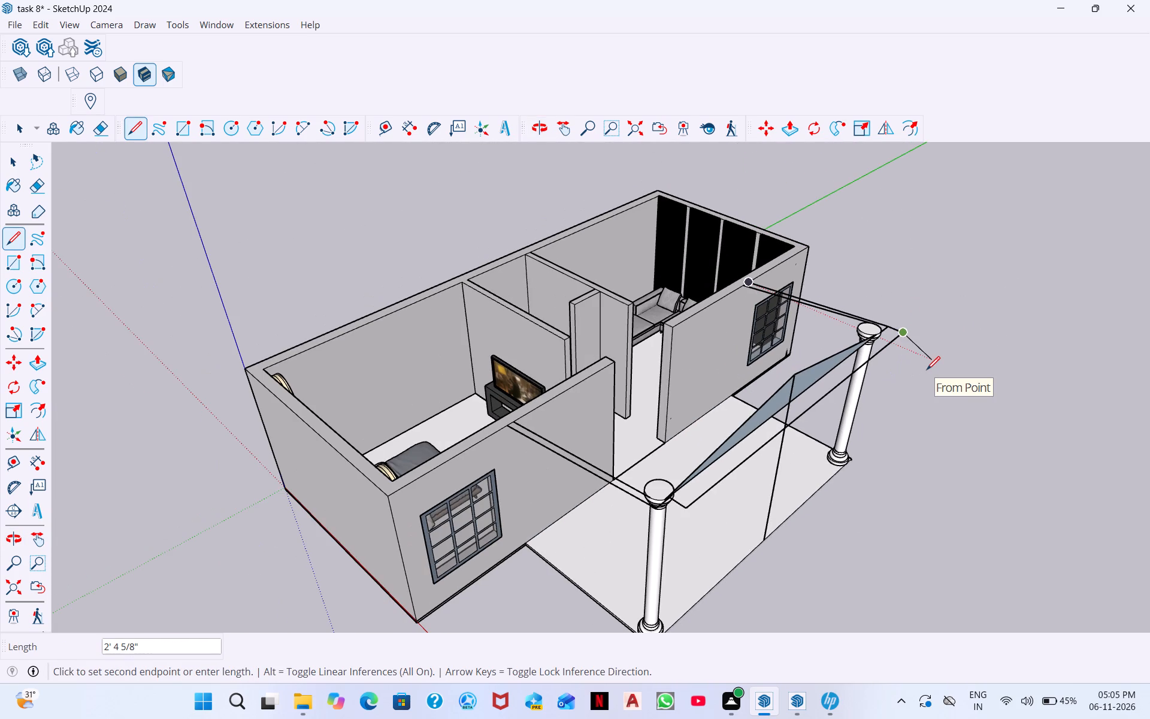
{"action": "key", "text": "Escape"}
Examine the porch roof outline and the gable from above and from the front of the house.
{"action": "scroll", "coordinate": [787, 422], "scroll_direction": "up", "scroll_amount": 2}
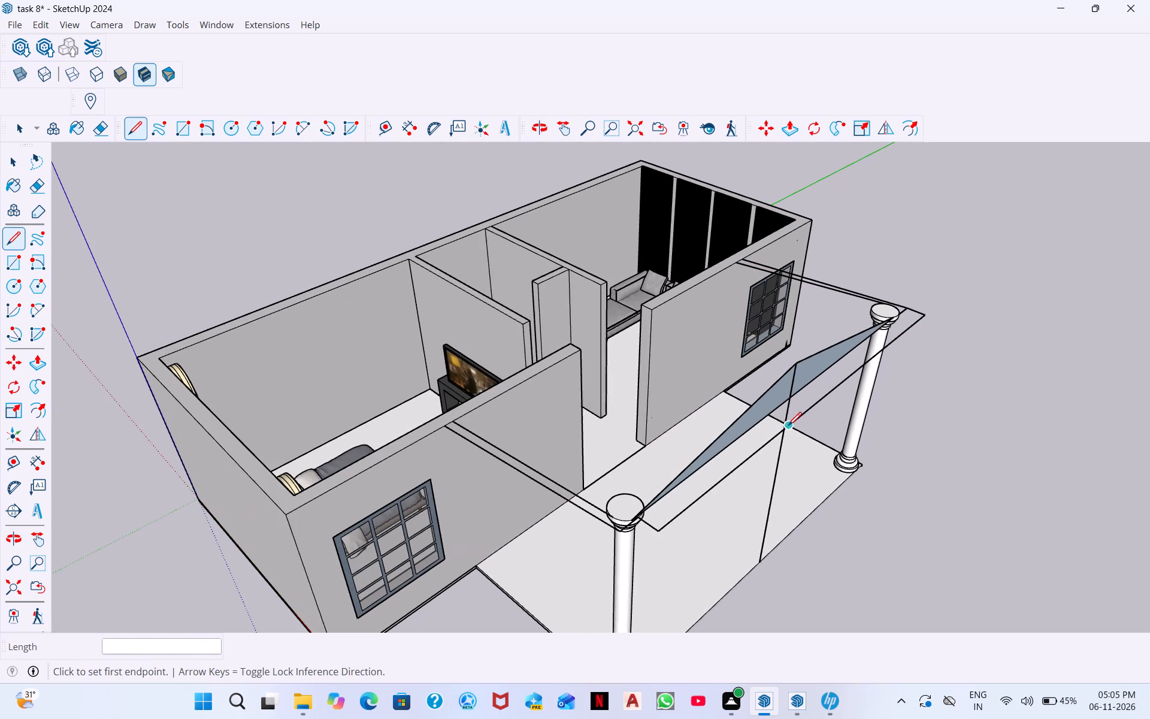
{"action": "scroll", "coordinate": [797, 460], "scroll_direction": "up", "scroll_amount": 2}
{"action": "scroll", "coordinate": [803, 386], "scroll_direction": "up", "scroll_amount": 20}
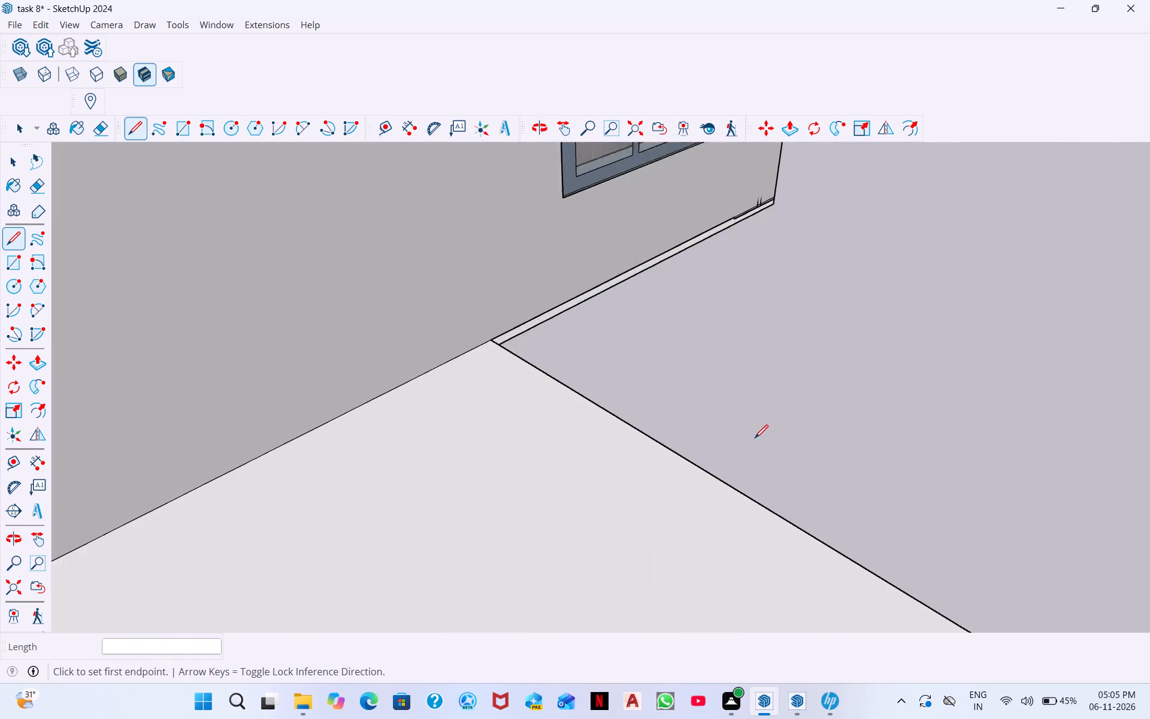
{"action": "scroll", "coordinate": [750, 445], "scroll_direction": "down", "scroll_amount": 20}
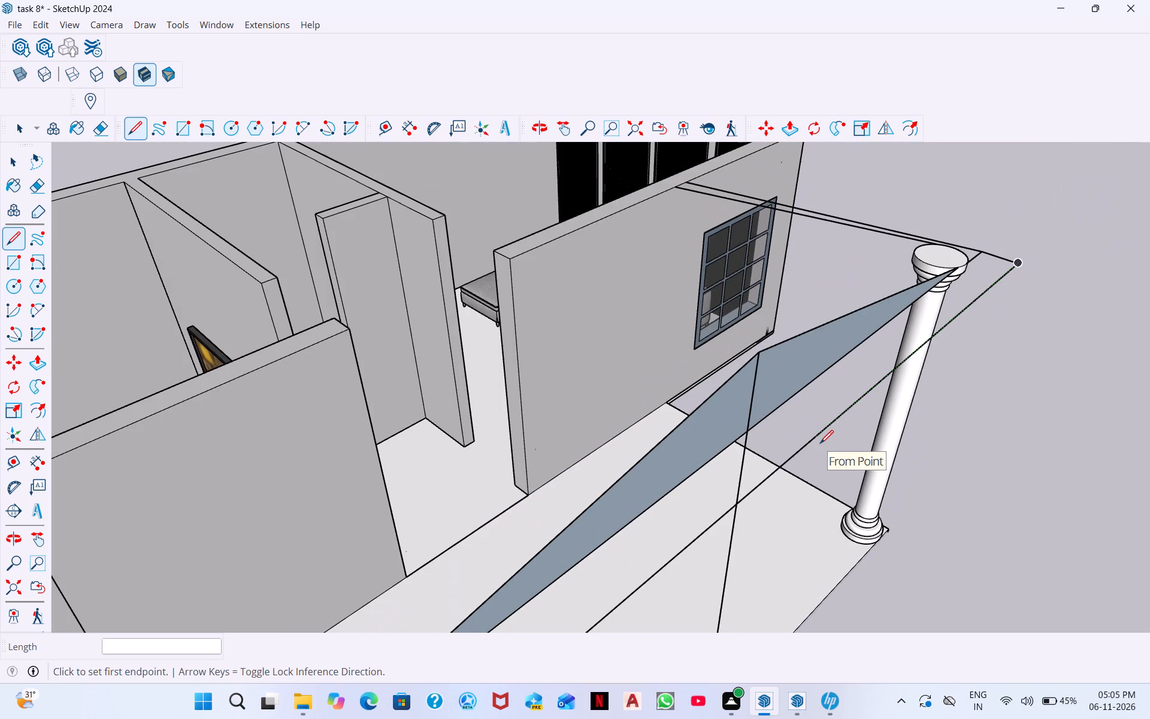
{"action": "scroll", "coordinate": [821, 446], "scroll_direction": "down", "scroll_amount": 13}
{"action": "middle_click_drag", "start_coordinate": [922, 419], "coordinate": [901, 401]}
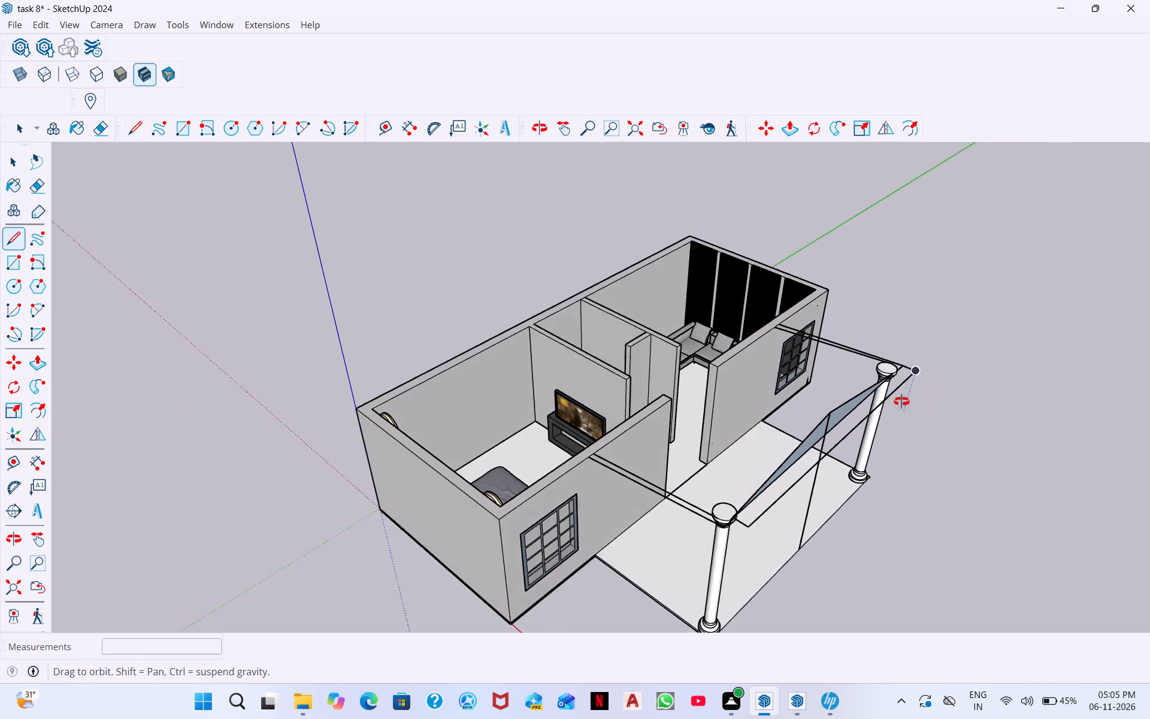
{"action": "middle_click_drag", "start_coordinate": [901, 401], "coordinate": [731, 407]}
{"action": "middle_click_drag", "start_coordinate": [747, 524], "coordinate": [626, 394]}
{"action": "scroll", "coordinate": [621, 392], "scroll_direction": "down", "scroll_amount": 1}
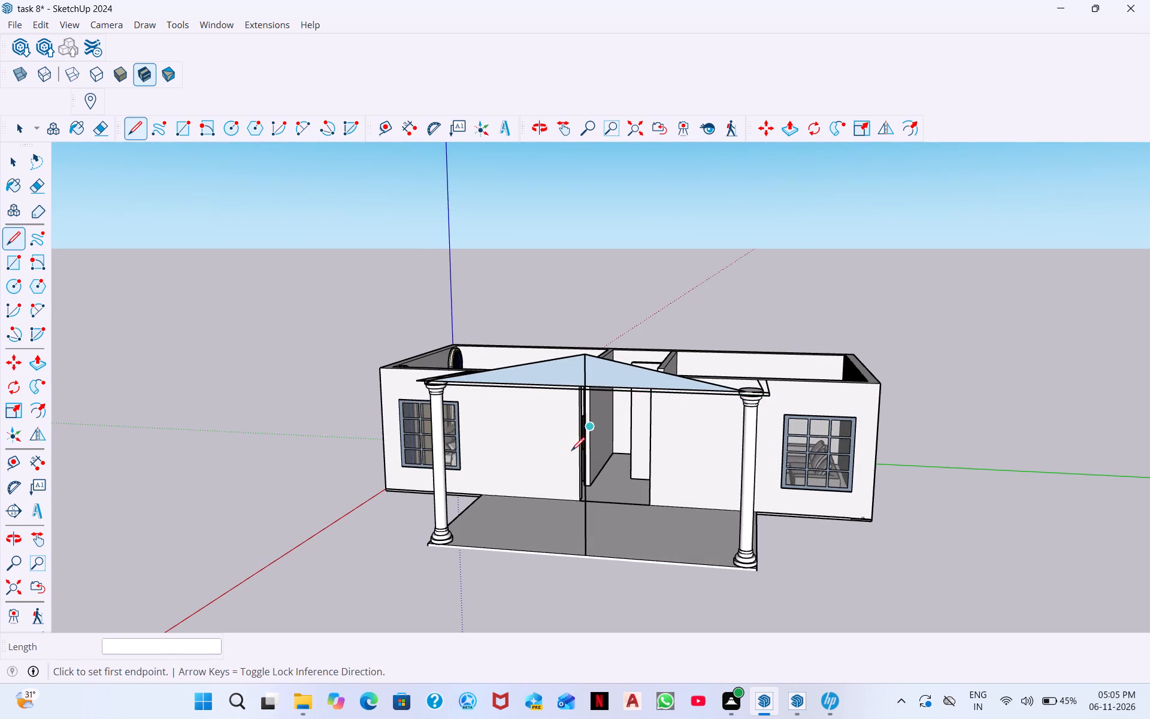
{"action": "scroll", "coordinate": [582, 442], "scroll_direction": "down", "scroll_amount": 1}
{"action": "middle_click_drag", "start_coordinate": [577, 470], "coordinate": [582, 493]}
{"action": "scroll", "coordinate": [572, 408], "scroll_direction": "up", "scroll_amount": 4}
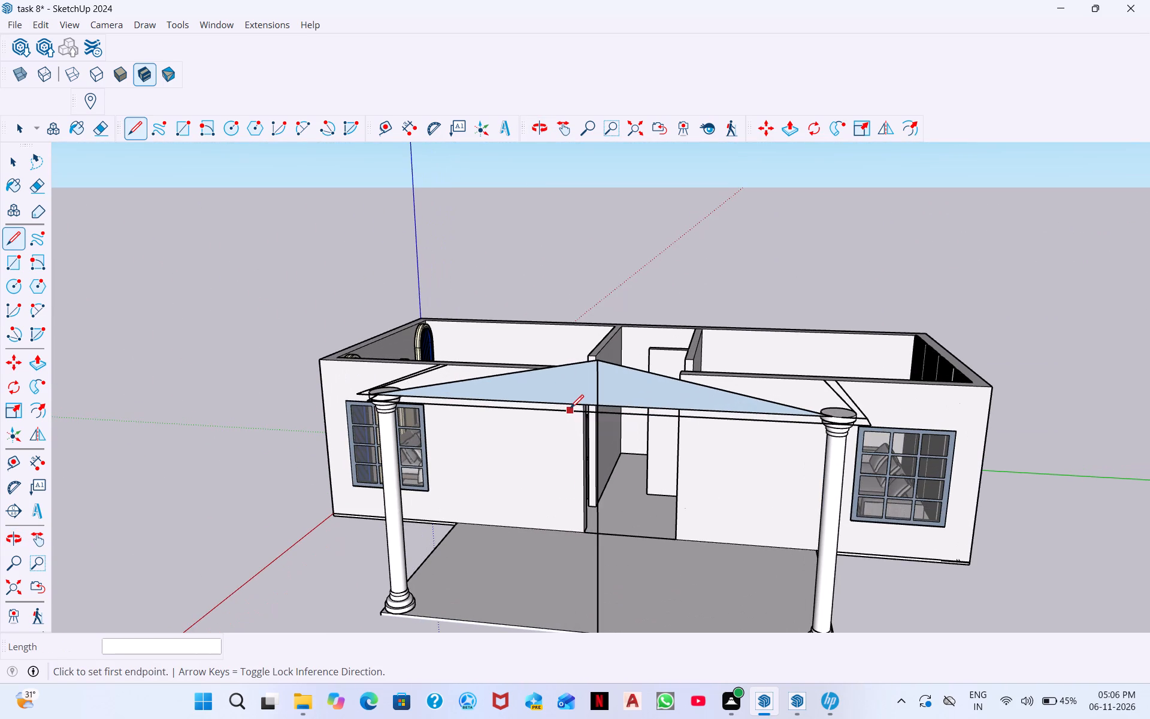
{"action": "key", "text": "Escape"}
{"action": "key", "text": "Escape"}
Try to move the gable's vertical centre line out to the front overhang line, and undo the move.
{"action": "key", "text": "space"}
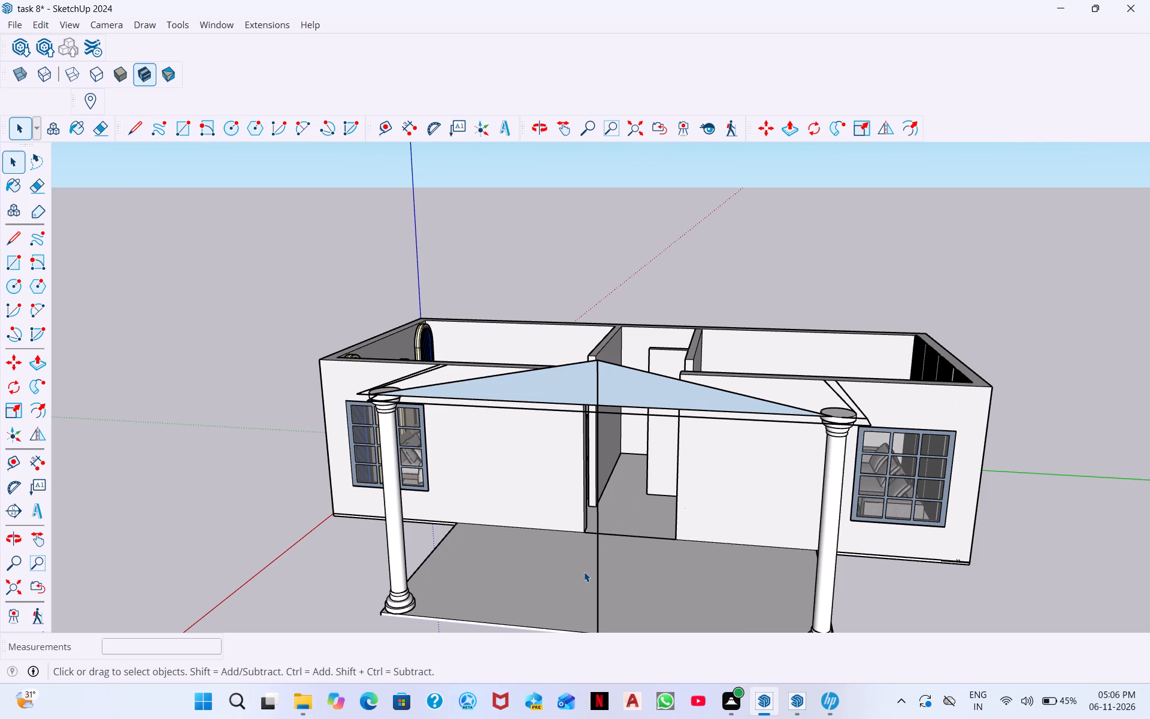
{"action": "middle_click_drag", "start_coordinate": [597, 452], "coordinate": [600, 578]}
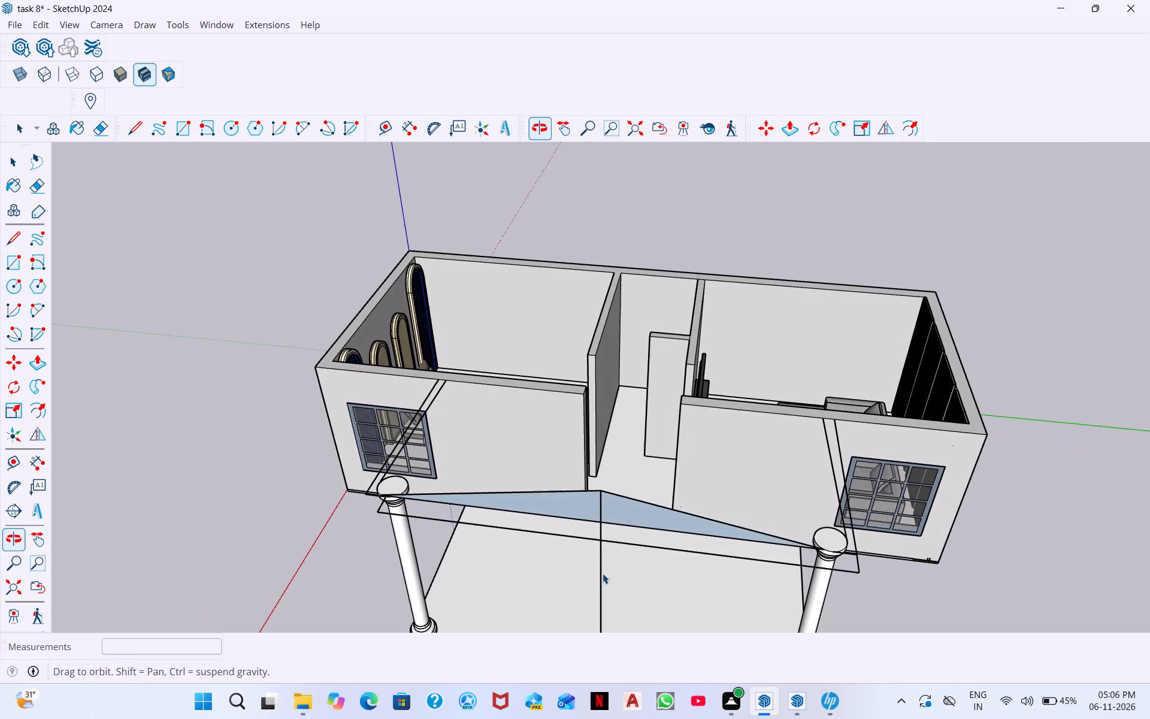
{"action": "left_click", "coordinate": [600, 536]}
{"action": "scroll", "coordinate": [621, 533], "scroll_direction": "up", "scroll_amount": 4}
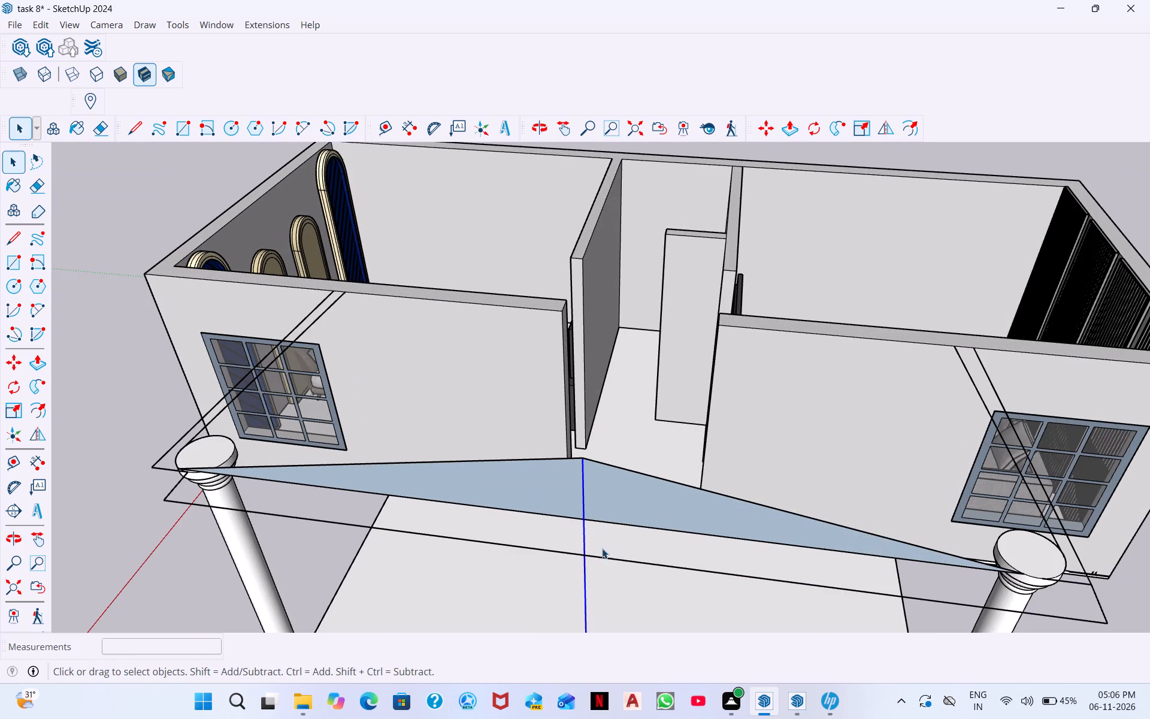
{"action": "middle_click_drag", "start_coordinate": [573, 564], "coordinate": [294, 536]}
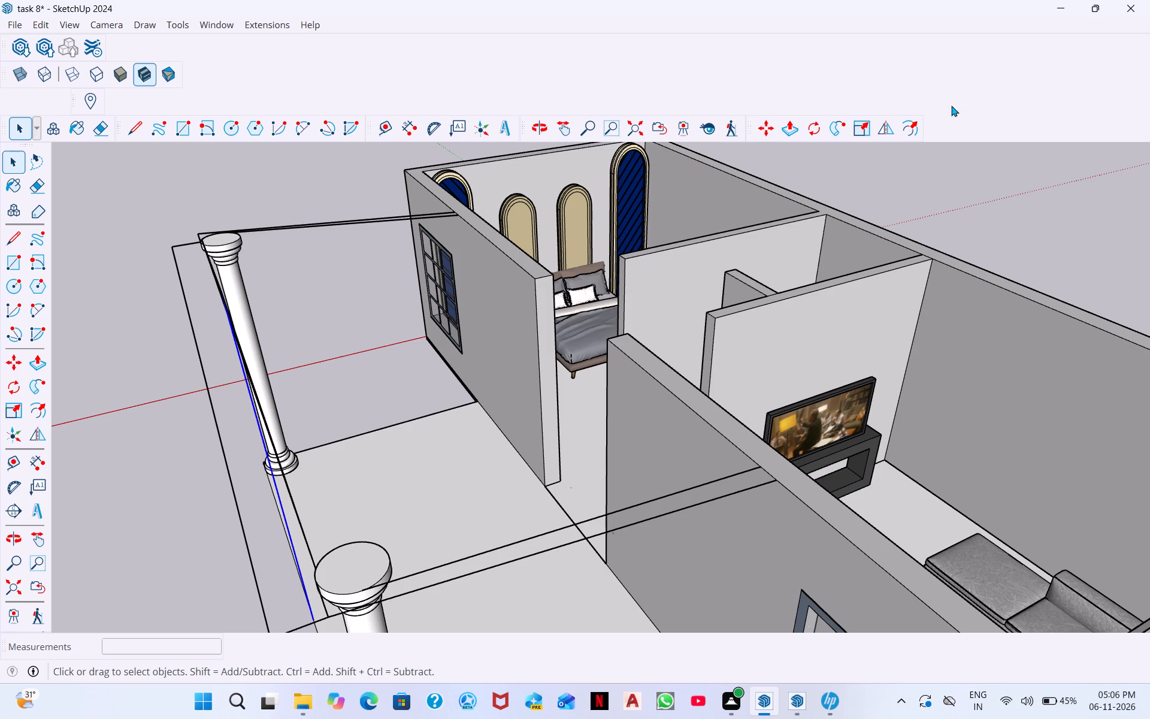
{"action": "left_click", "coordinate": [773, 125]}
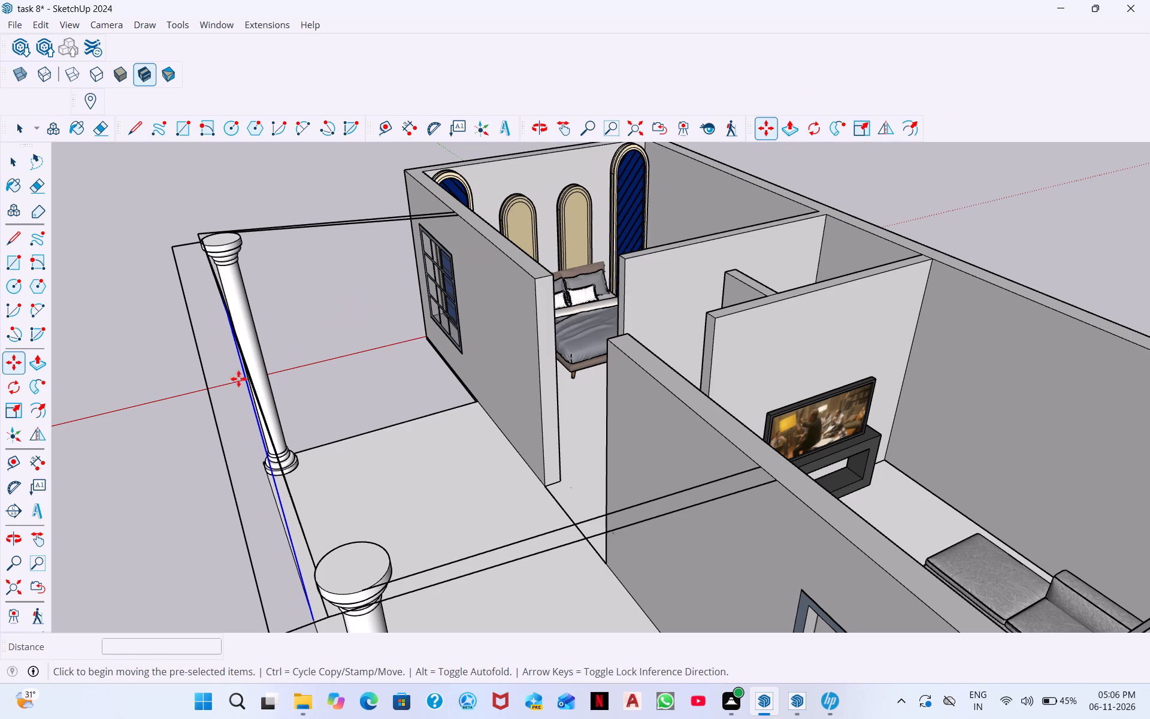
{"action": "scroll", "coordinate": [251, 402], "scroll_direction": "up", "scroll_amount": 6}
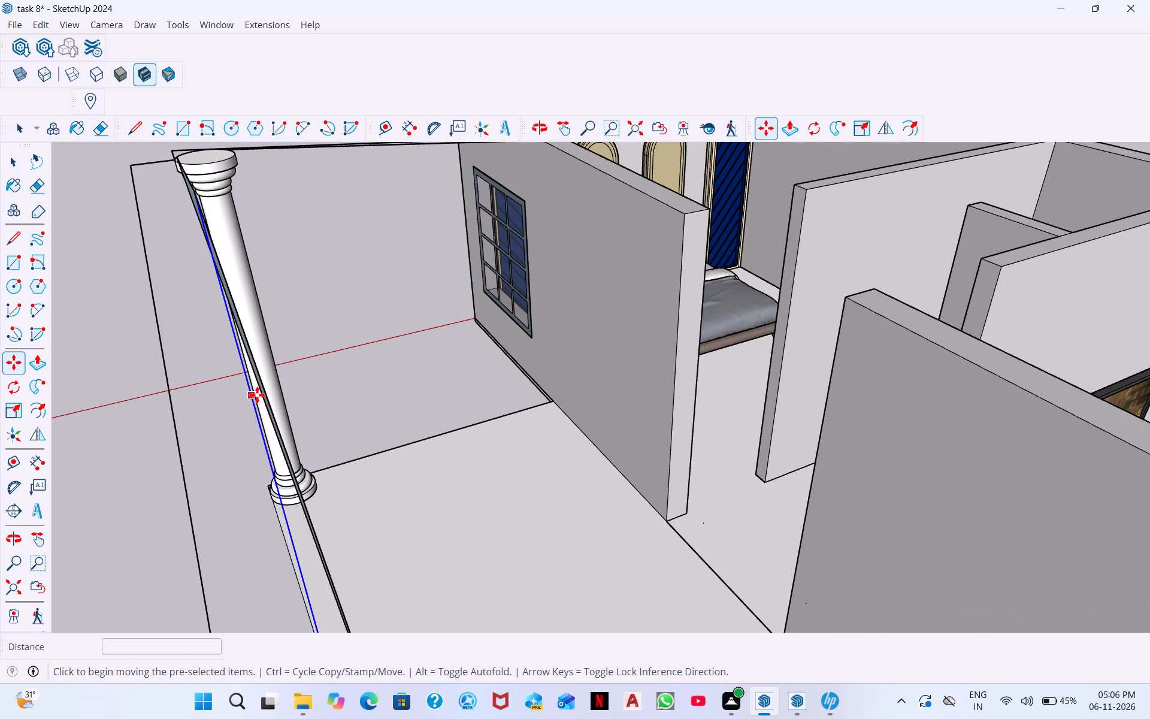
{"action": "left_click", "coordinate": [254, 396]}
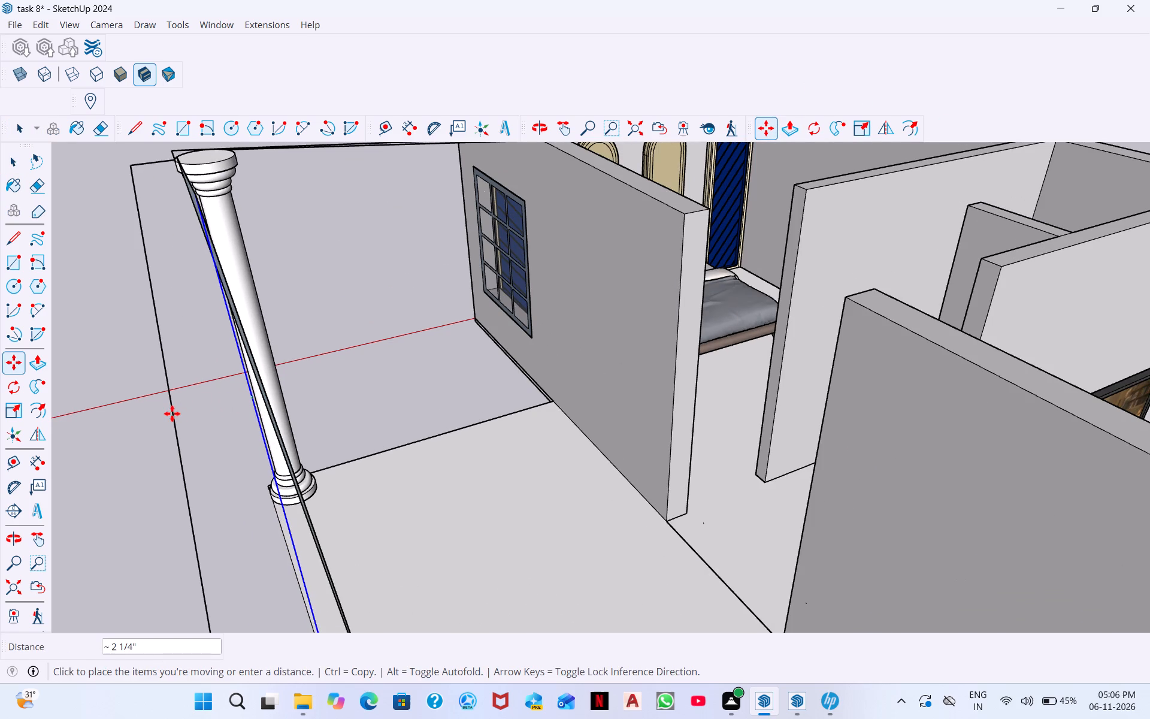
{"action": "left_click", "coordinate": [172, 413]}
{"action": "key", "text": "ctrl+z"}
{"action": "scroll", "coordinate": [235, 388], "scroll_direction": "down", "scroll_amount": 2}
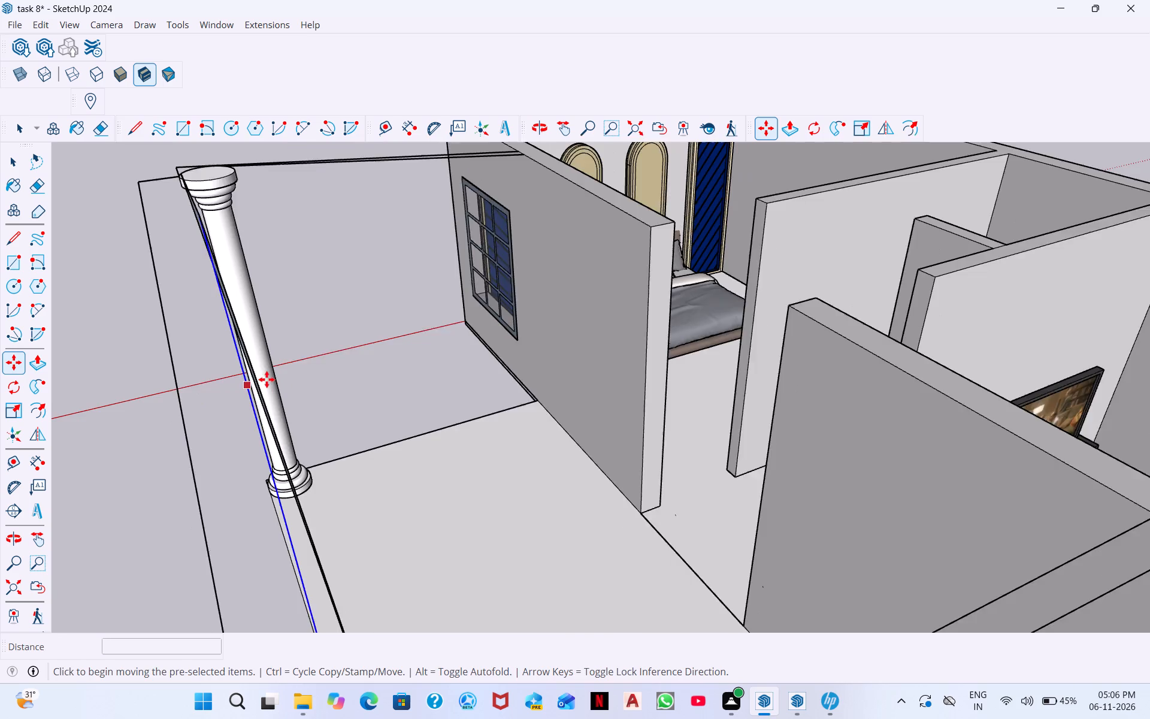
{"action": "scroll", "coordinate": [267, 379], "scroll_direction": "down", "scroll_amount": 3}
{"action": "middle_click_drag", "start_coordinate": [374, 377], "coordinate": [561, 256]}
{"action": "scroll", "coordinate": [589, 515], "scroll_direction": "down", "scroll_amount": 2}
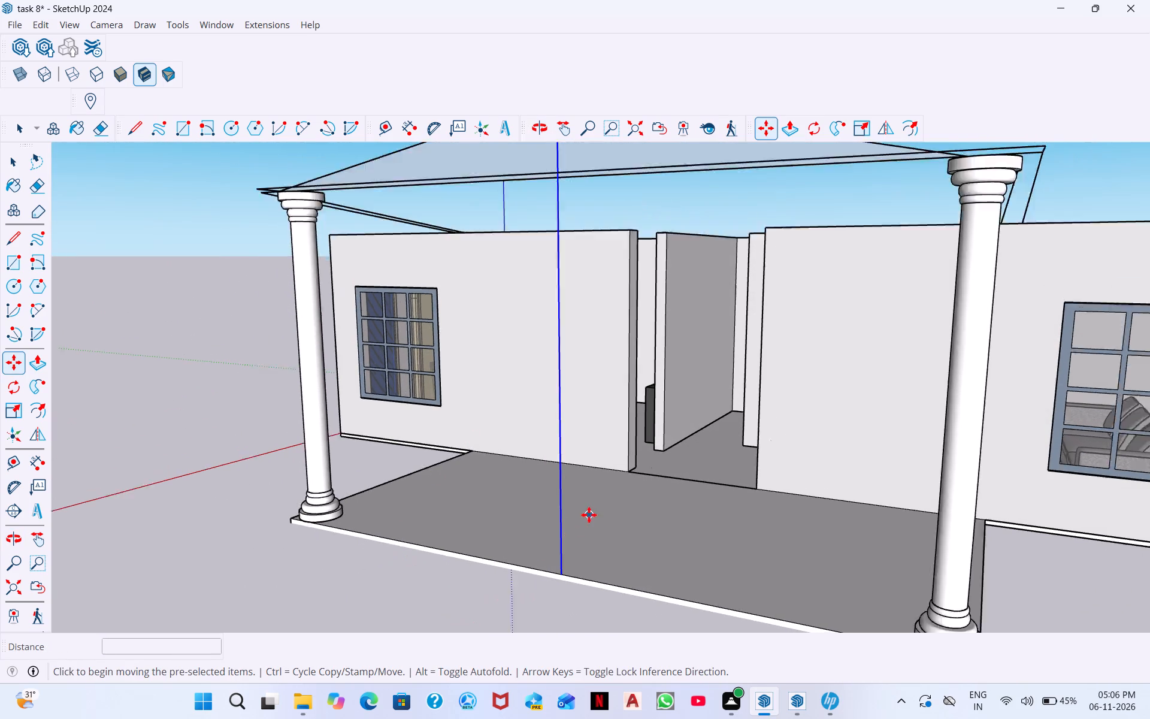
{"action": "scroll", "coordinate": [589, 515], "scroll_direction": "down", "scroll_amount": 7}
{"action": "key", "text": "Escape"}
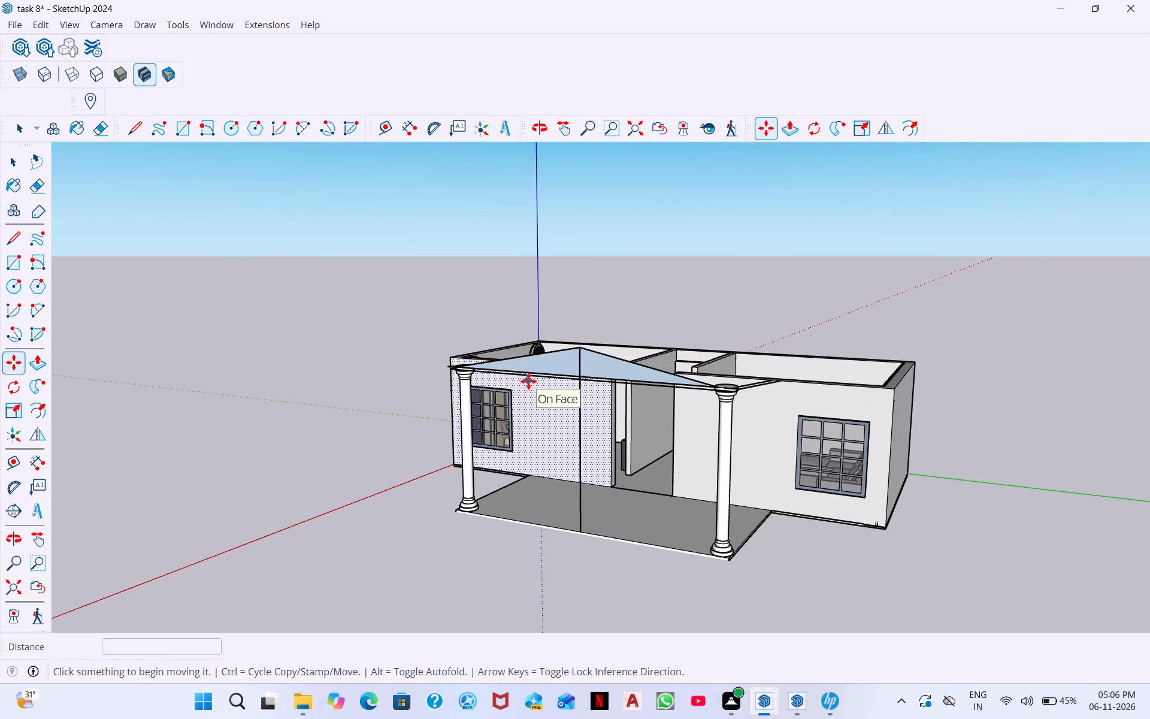
Draw a line from the midpoint of the front overhang line down to the base of the gable's vertical centre line.
{"action": "left_click", "coordinate": [136, 137]}
{"action": "scroll", "coordinate": [594, 406], "scroll_direction": "up", "scroll_amount": 2}
{"action": "scroll", "coordinate": [553, 339], "scroll_direction": "up", "scroll_amount": 4}
{"action": "left_click", "coordinate": [574, 383]}
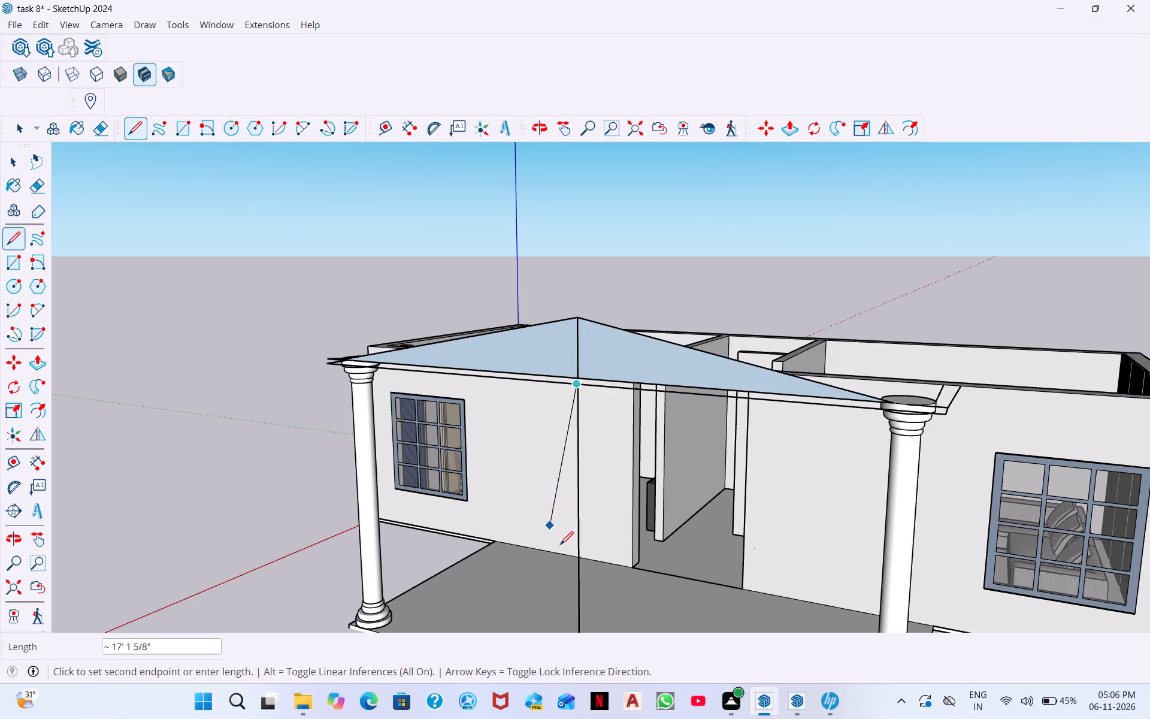
{"action": "middle_click_drag", "start_coordinate": [568, 589], "coordinate": [613, 478]}
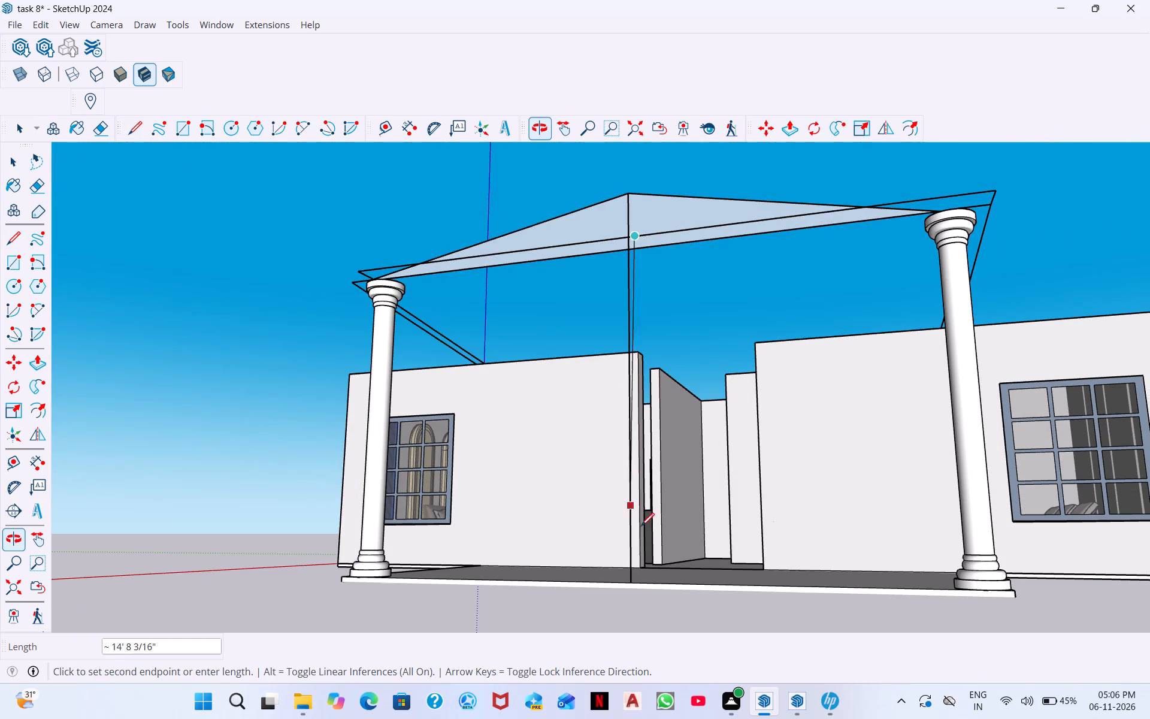
{"action": "left_click", "coordinate": [632, 582]}
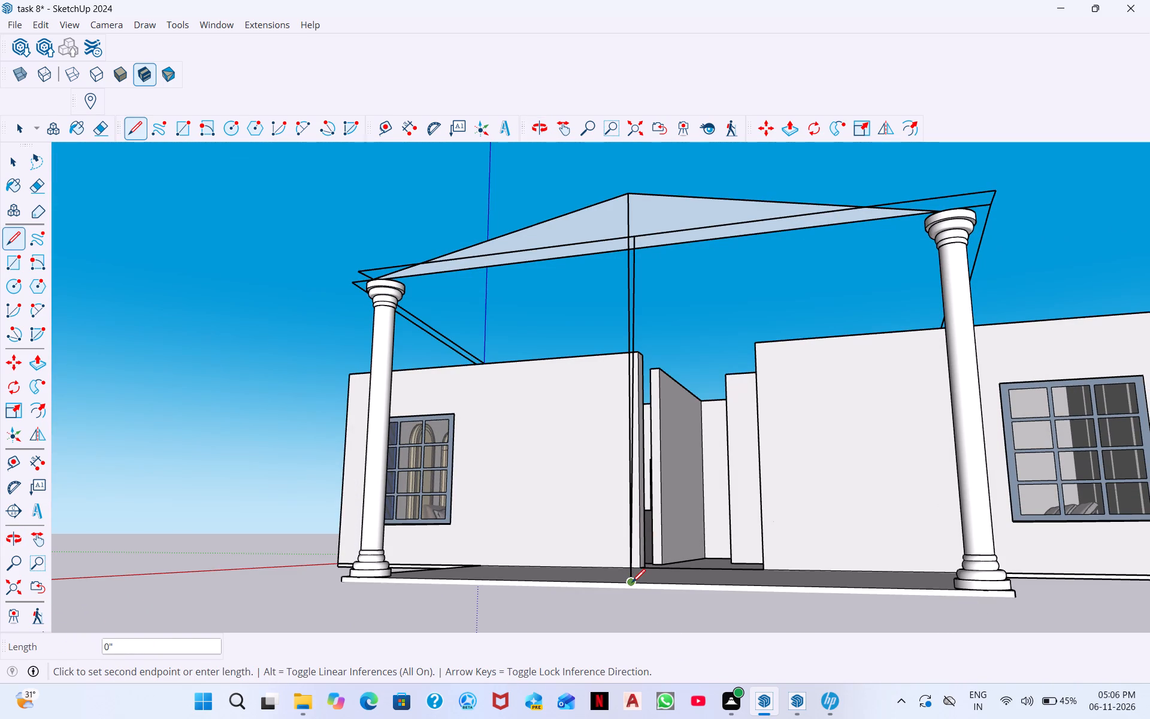
{"action": "middle_click_drag", "start_coordinate": [647, 571], "coordinate": [374, 615]}
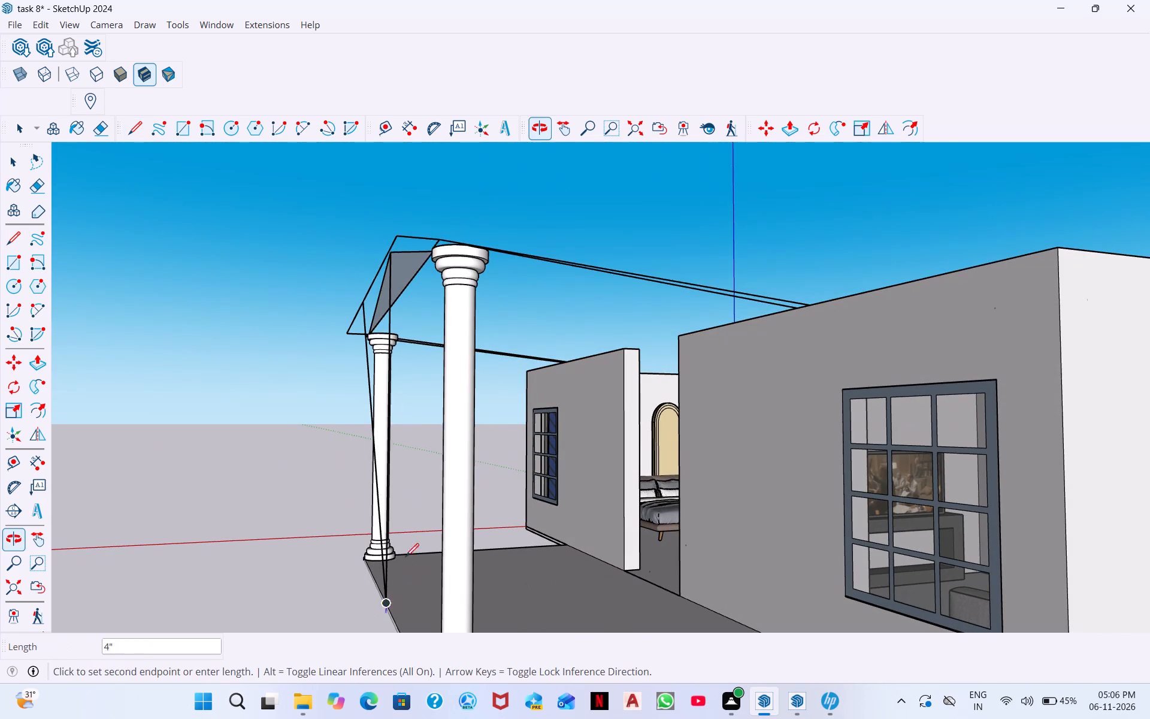
{"action": "key", "text": "Escape"}
Examine the slanted centre line and the gable from the side of the porch, from below and above.
{"action": "scroll", "coordinate": [371, 290], "scroll_direction": "up", "scroll_amount": 6}
{"action": "scroll", "coordinate": [449, 328], "scroll_direction": "up", "scroll_amount": 5}
{"action": "scroll", "coordinate": [385, 357], "scroll_direction": "down", "scroll_amount": 9}
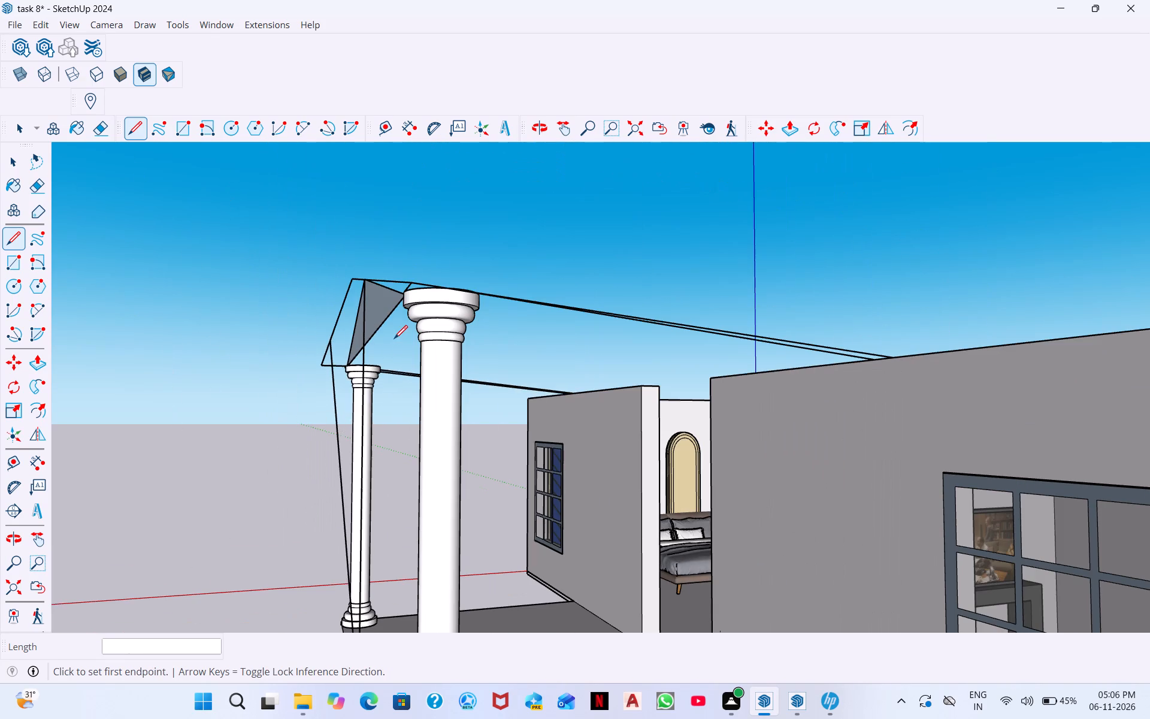
{"action": "key", "text": "Escape"}
{"action": "middle_click_drag", "start_coordinate": [360, 346], "coordinate": [364, 364]}
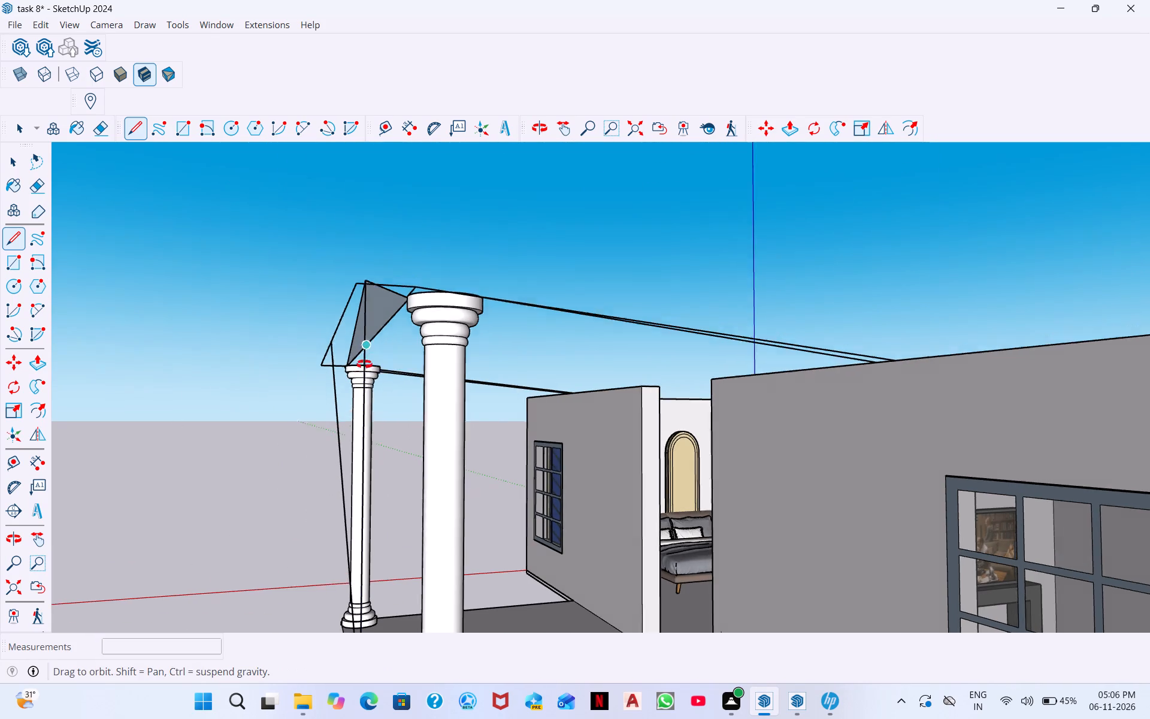
{"action": "middle_click_drag", "start_coordinate": [364, 364], "coordinate": [357, 404]}
{"action": "key", "text": "Escape"}
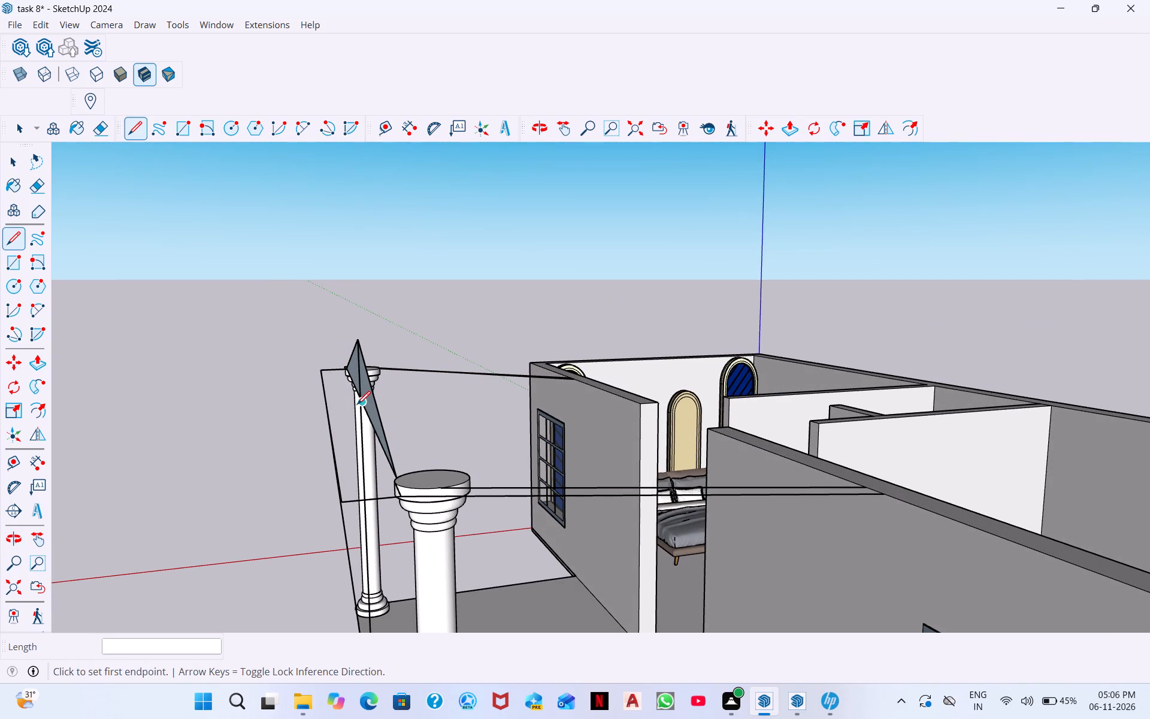
{"action": "middle_click_drag", "start_coordinate": [367, 417], "coordinate": [389, 333]}
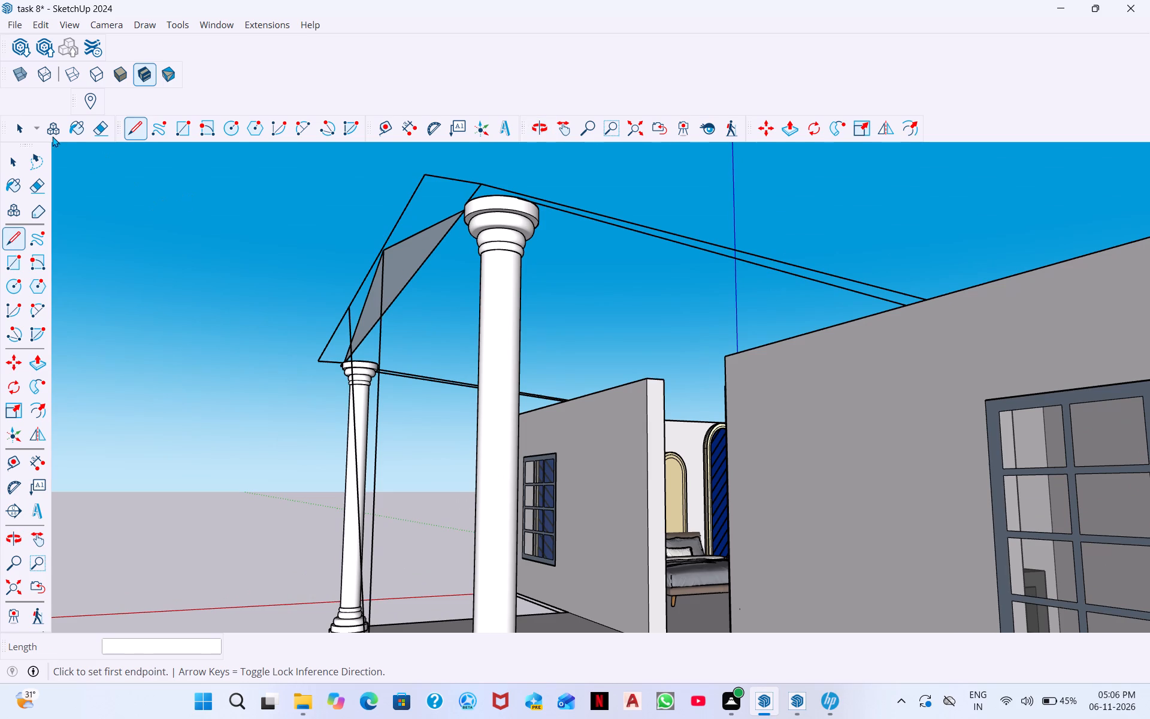
Copy the gable's vertical centre line about 1' 1" outward so that it crosses the middle of the front overhang line.
{"action": "key", "text": "space"}
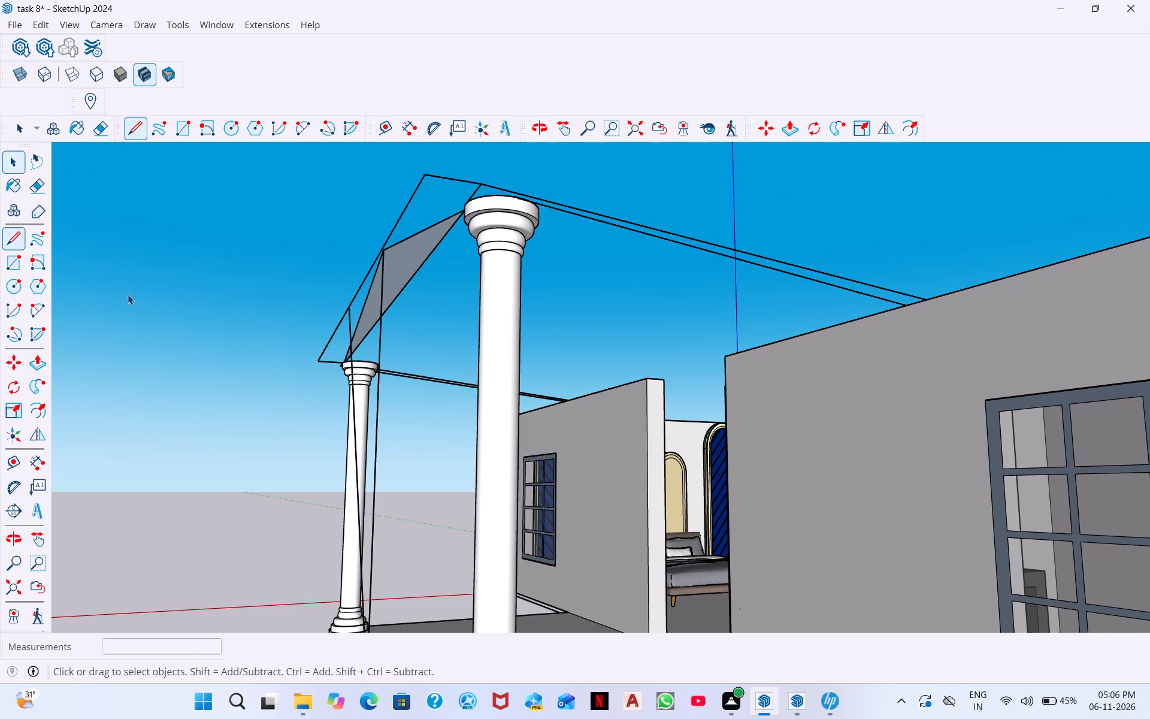
{"action": "left_click_drag", "start_coordinate": [408, 324], "coordinate": [378, 309]}
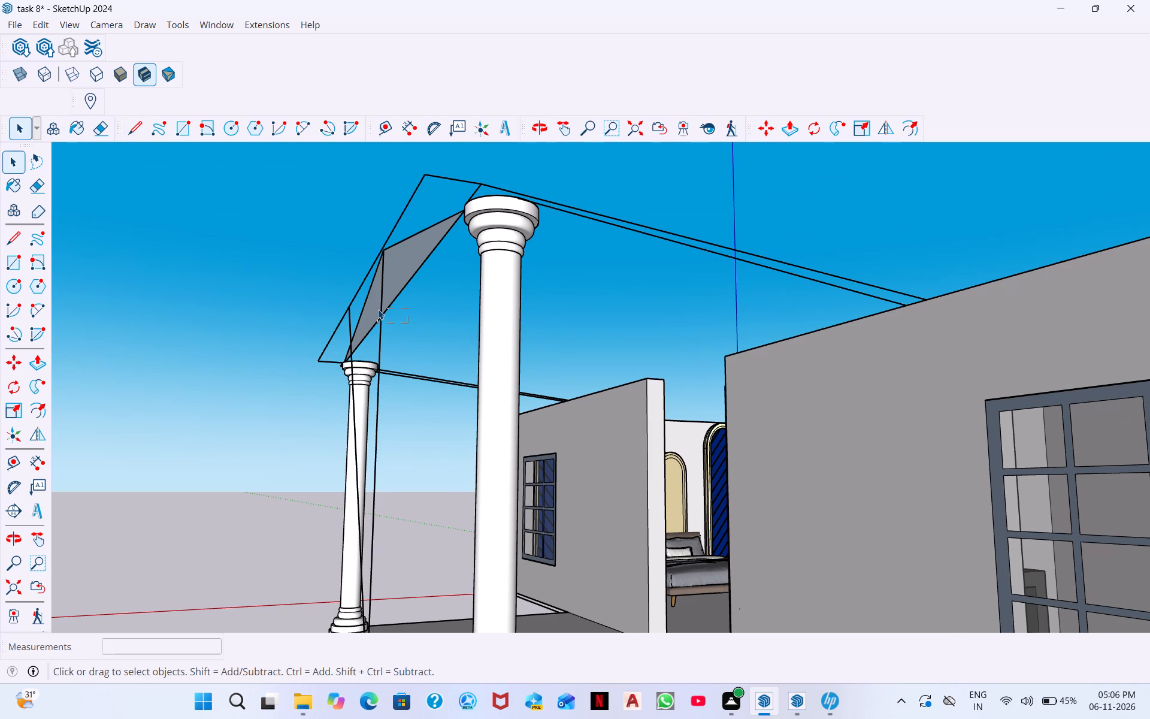
{"action": "left_click_drag", "start_coordinate": [378, 309], "coordinate": [374, 302]}
{"action": "middle_click_drag", "start_coordinate": [402, 303], "coordinate": [371, 410]}
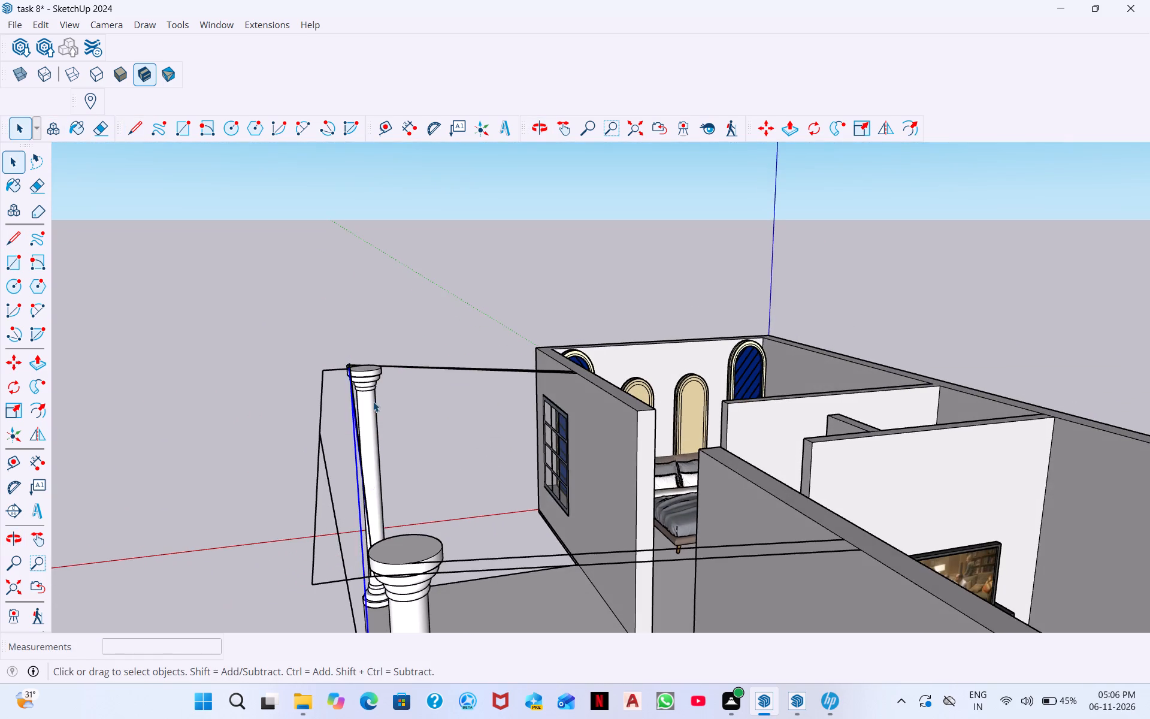
{"action": "scroll", "coordinate": [321, 382], "scroll_direction": "up", "scroll_amount": 4}
{"action": "middle_click_drag", "start_coordinate": [324, 383], "coordinate": [408, 377]}
{"action": "left_click_drag", "start_coordinate": [526, 372], "coordinate": [526, 370]}
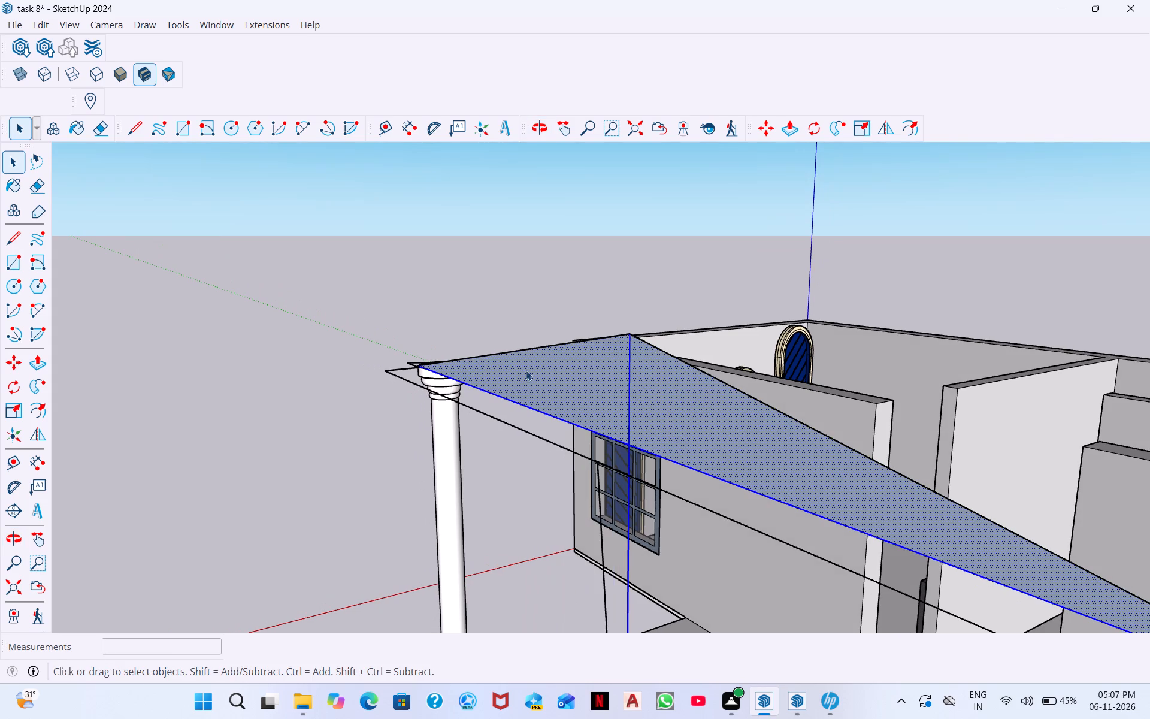
{"action": "left_click_drag", "start_coordinate": [526, 370], "coordinate": [513, 334]}
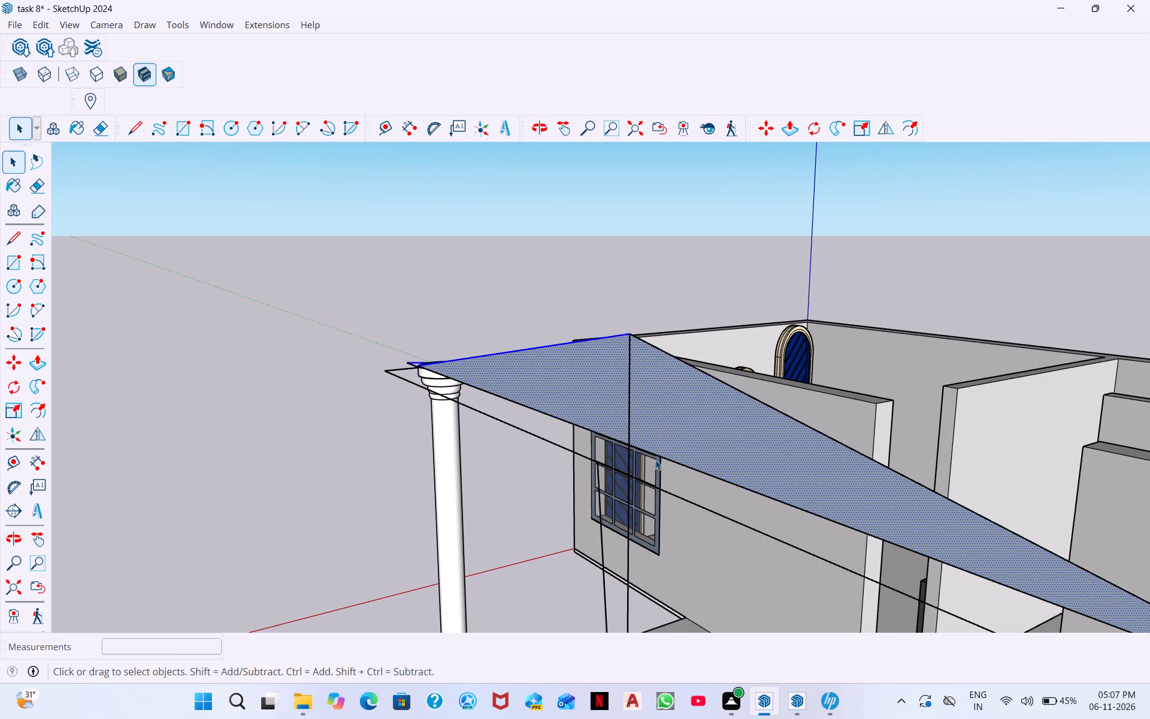
{"action": "scroll", "coordinate": [656, 458], "scroll_direction": "up", "scroll_amount": 4}
{"action": "scroll", "coordinate": [554, 406], "scroll_direction": "up", "scroll_amount": 2}
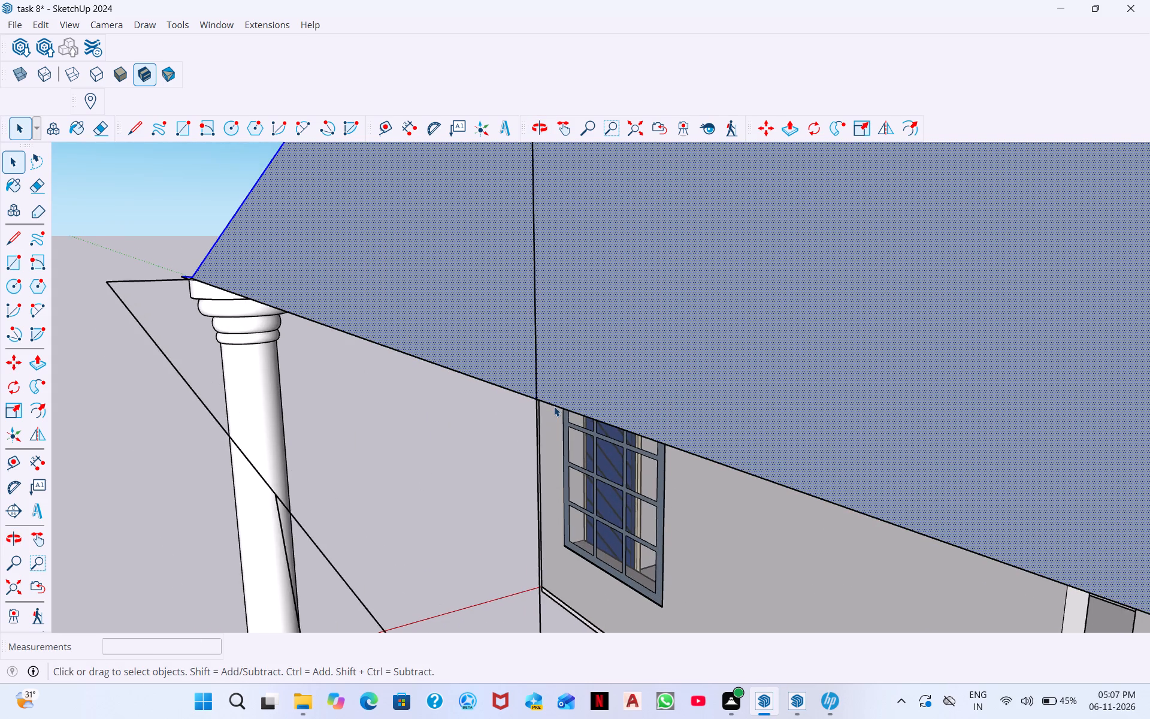
{"action": "scroll", "coordinate": [554, 406], "scroll_direction": "up", "scroll_amount": 1}
{"action": "scroll", "coordinate": [536, 420], "scroll_direction": "down", "scroll_amount": 9}
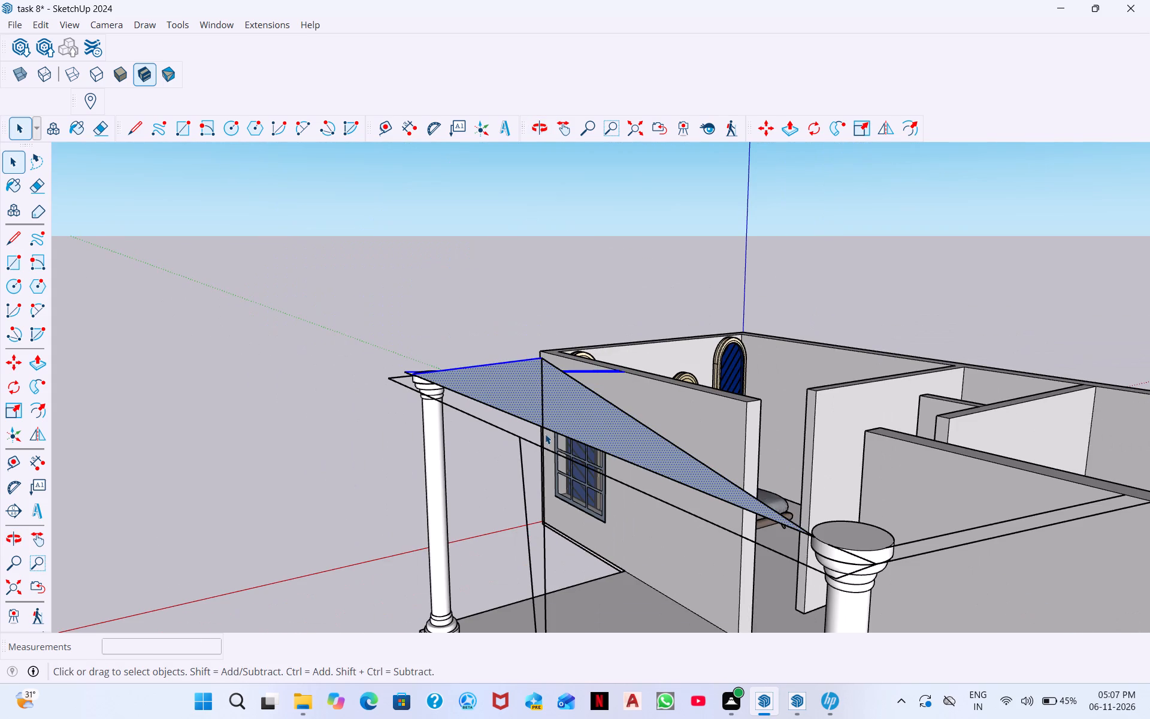
{"action": "left_click", "coordinate": [540, 427]}
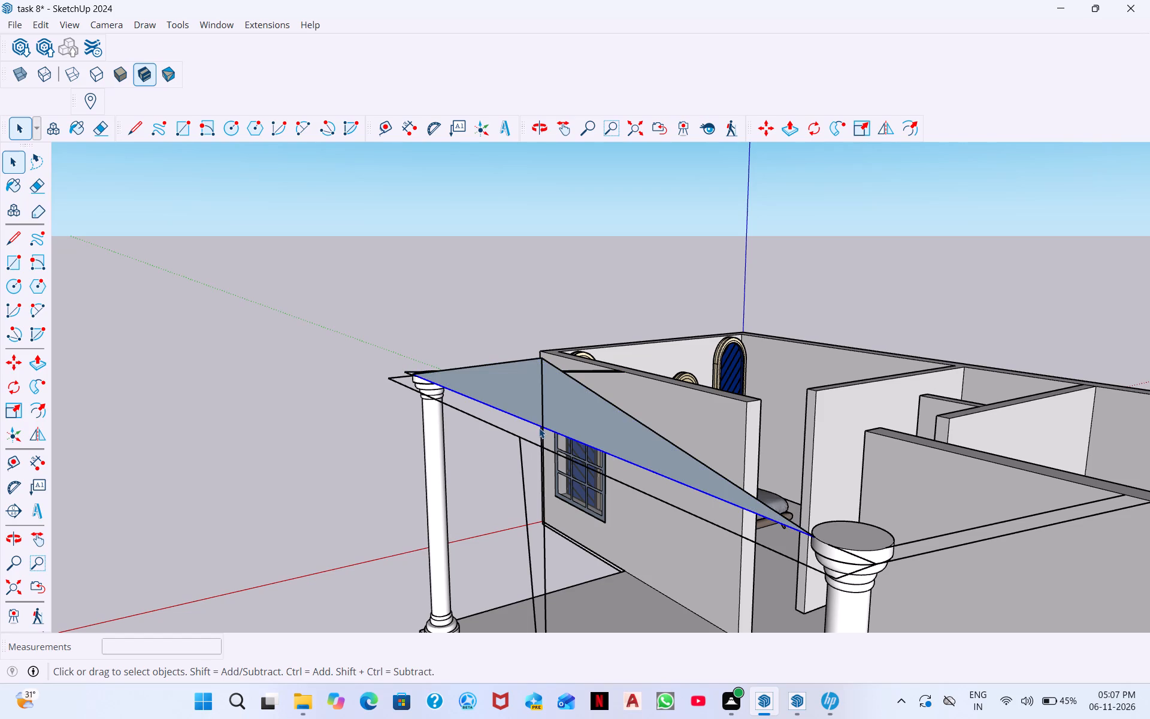
{"action": "scroll", "coordinate": [544, 428], "scroll_direction": "up", "scroll_amount": 5}
{"action": "left_click", "coordinate": [540, 434]}
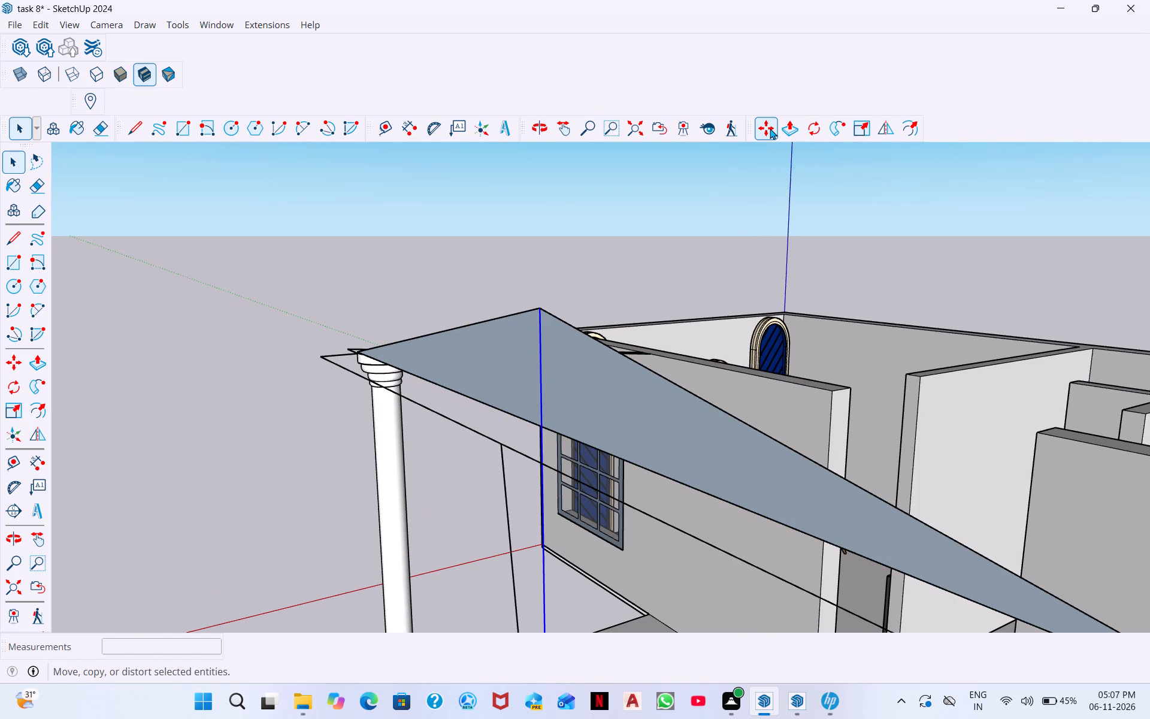
{"action": "left_click", "coordinate": [770, 128]}
{"action": "left_click", "coordinate": [544, 428]}
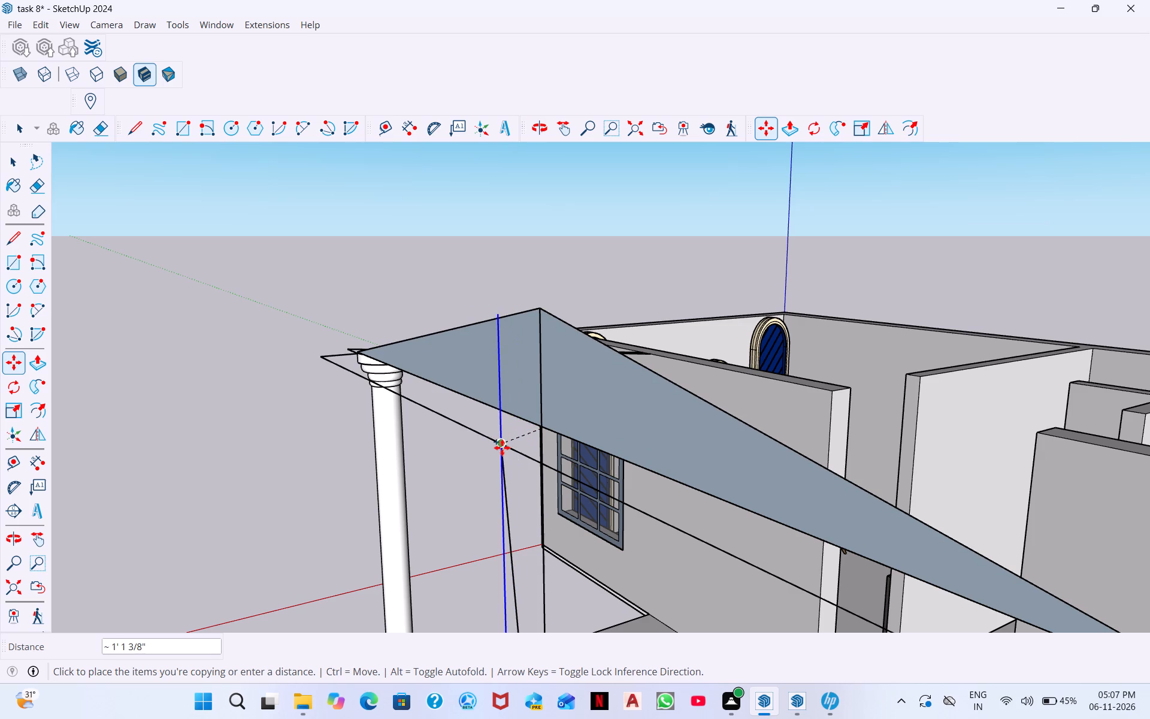
{"action": "left_click", "coordinate": [502, 448]}
{"action": "scroll", "coordinate": [509, 439], "scroll_direction": "down", "scroll_amount": 10}
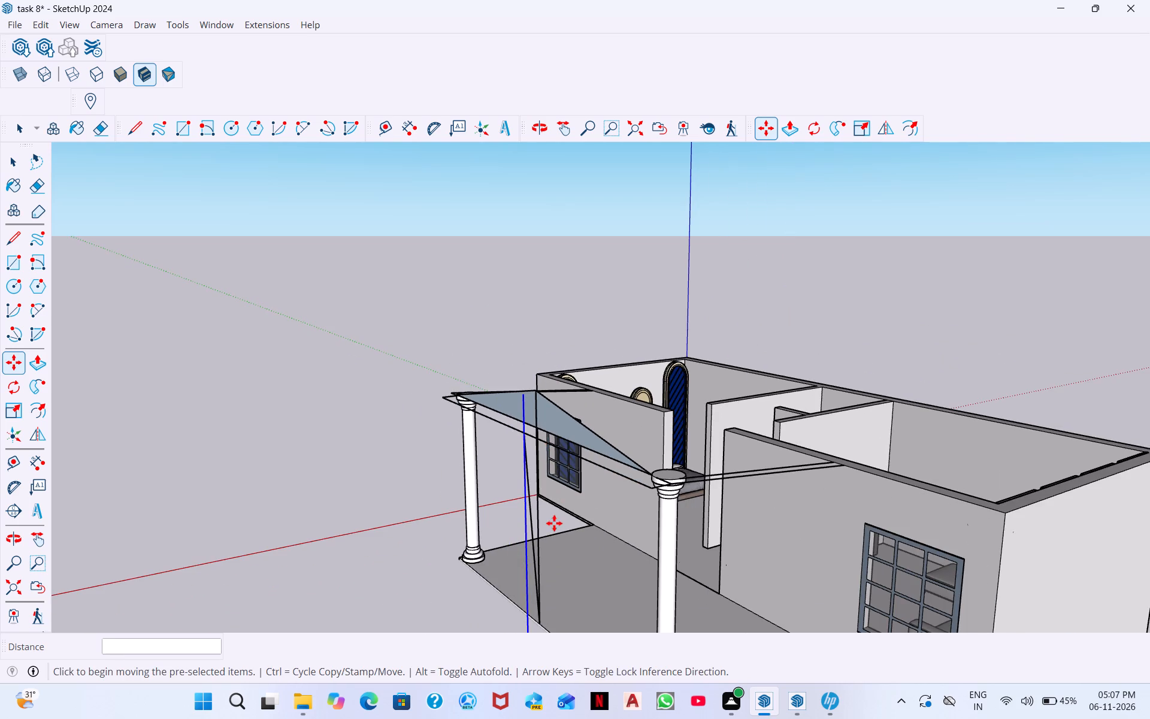
{"action": "middle_click_drag", "start_coordinate": [554, 523], "coordinate": [474, 484]}
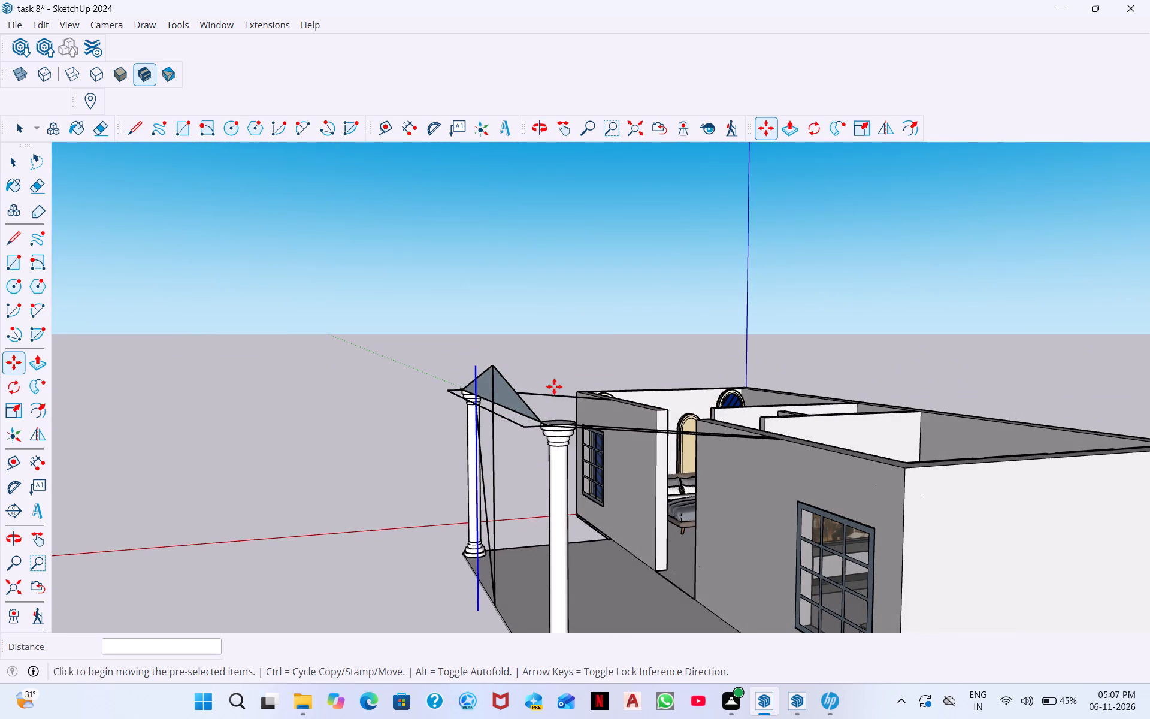
{"action": "key", "text": "Escape"}
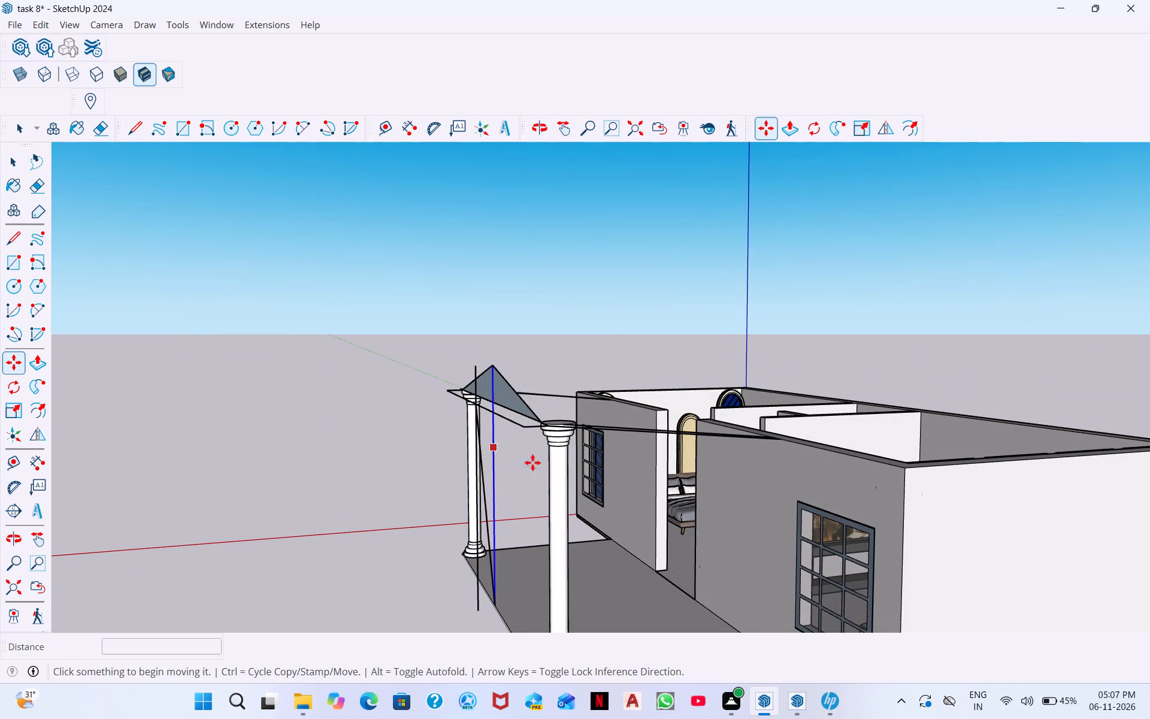
Erase the inner of the two parallel roof lines running from the bedroom-side pillar to the front wall.
{"action": "scroll", "coordinate": [503, 517], "scroll_direction": "down", "scroll_amount": 1}
{"action": "middle_click_drag", "start_coordinate": [548, 511], "coordinate": [690, 505]}
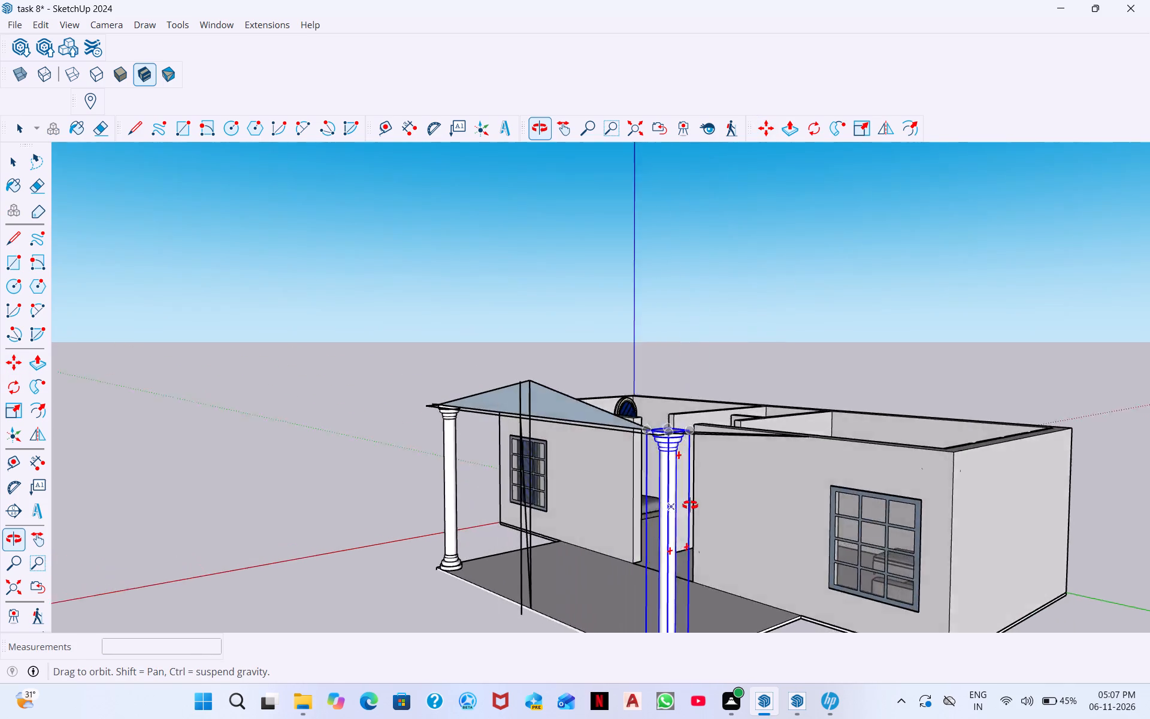
{"action": "middle_click_drag", "start_coordinate": [690, 505], "coordinate": [735, 476]}
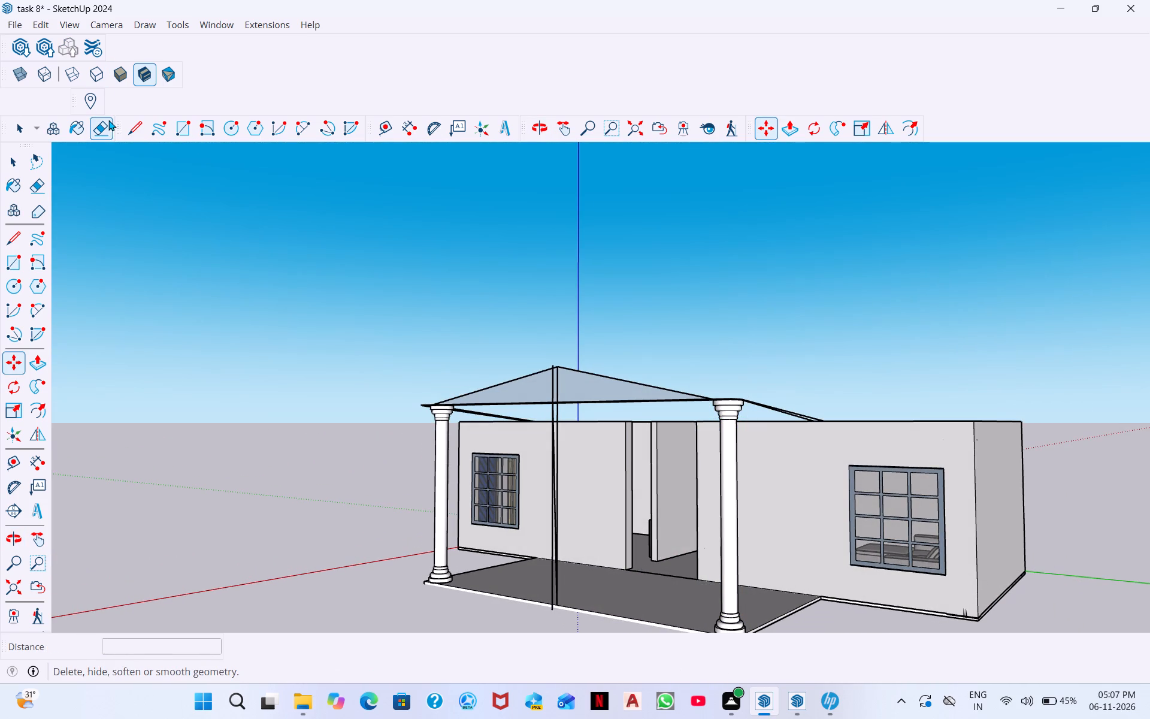
{"action": "left_click", "coordinate": [107, 127]}
{"action": "scroll", "coordinate": [579, 421], "scroll_direction": "up", "scroll_amount": 4}
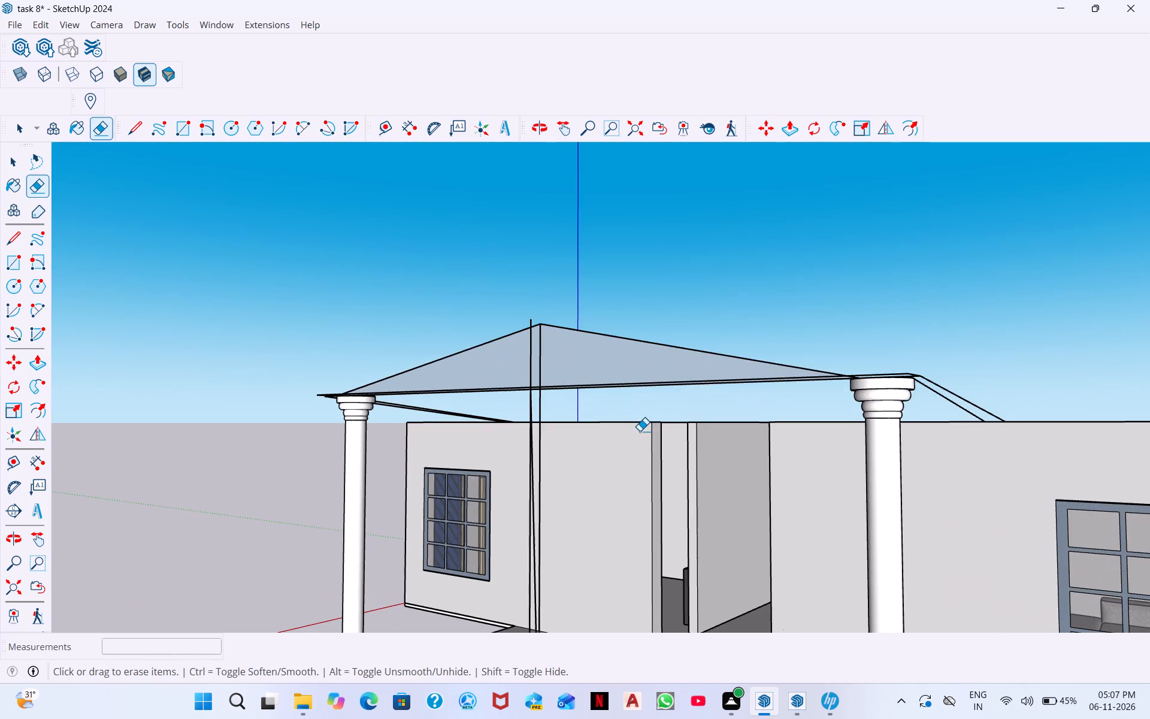
{"action": "middle_click_drag", "start_coordinate": [591, 440], "coordinate": [219, 555]}
{"action": "middle_click_drag", "start_coordinate": [412, 342], "coordinate": [381, 453]}
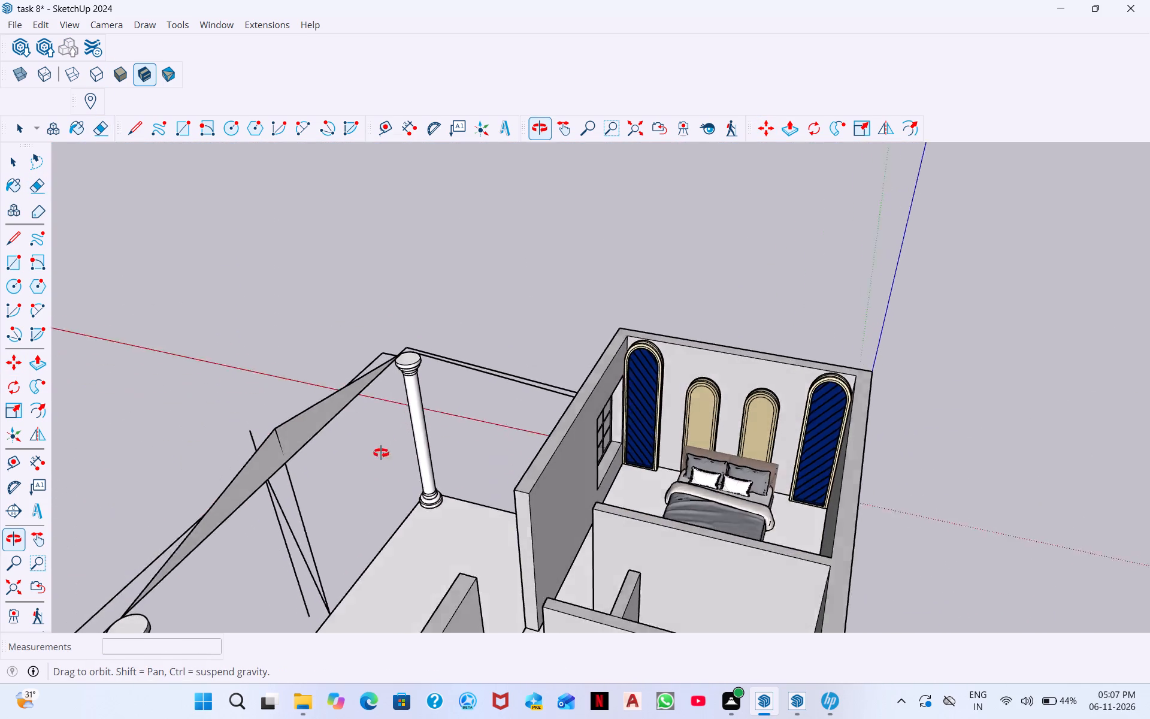
{"action": "middle_click_drag", "start_coordinate": [381, 453], "coordinate": [369, 508]}
{"action": "scroll", "coordinate": [424, 355], "scroll_direction": "down", "scroll_amount": 1}
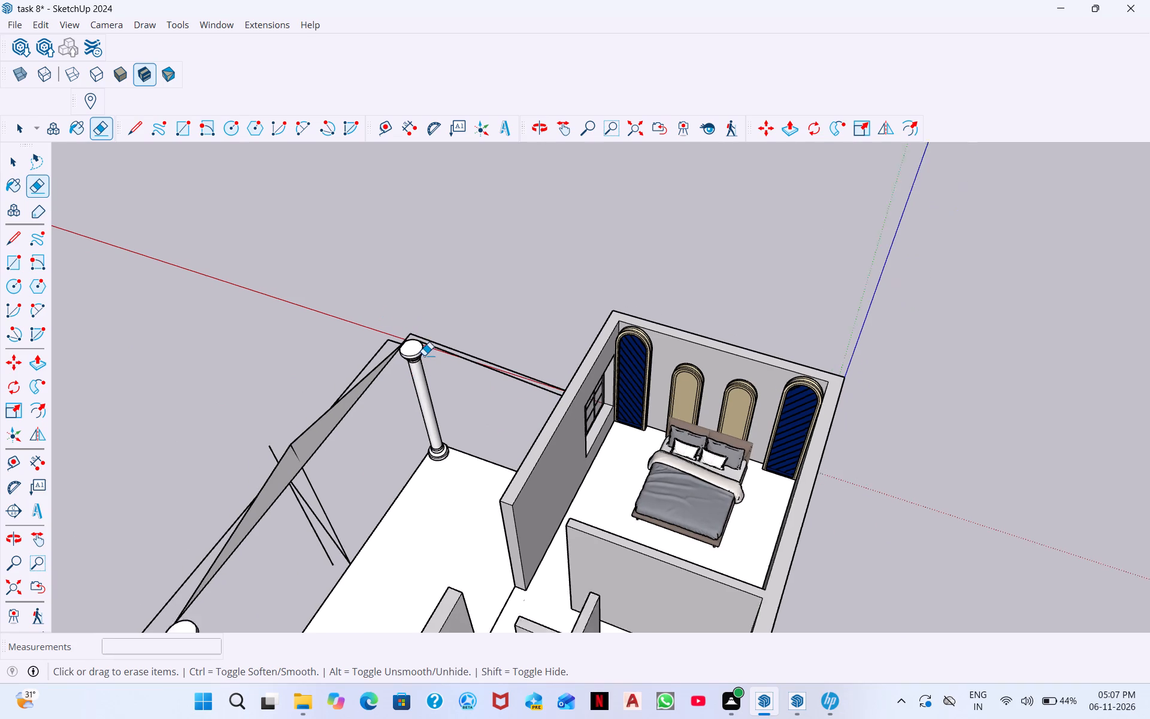
{"action": "scroll", "coordinate": [424, 355], "scroll_direction": "down", "scroll_amount": 1}
{"action": "scroll", "coordinate": [431, 351], "scroll_direction": "up", "scroll_amount": 10}
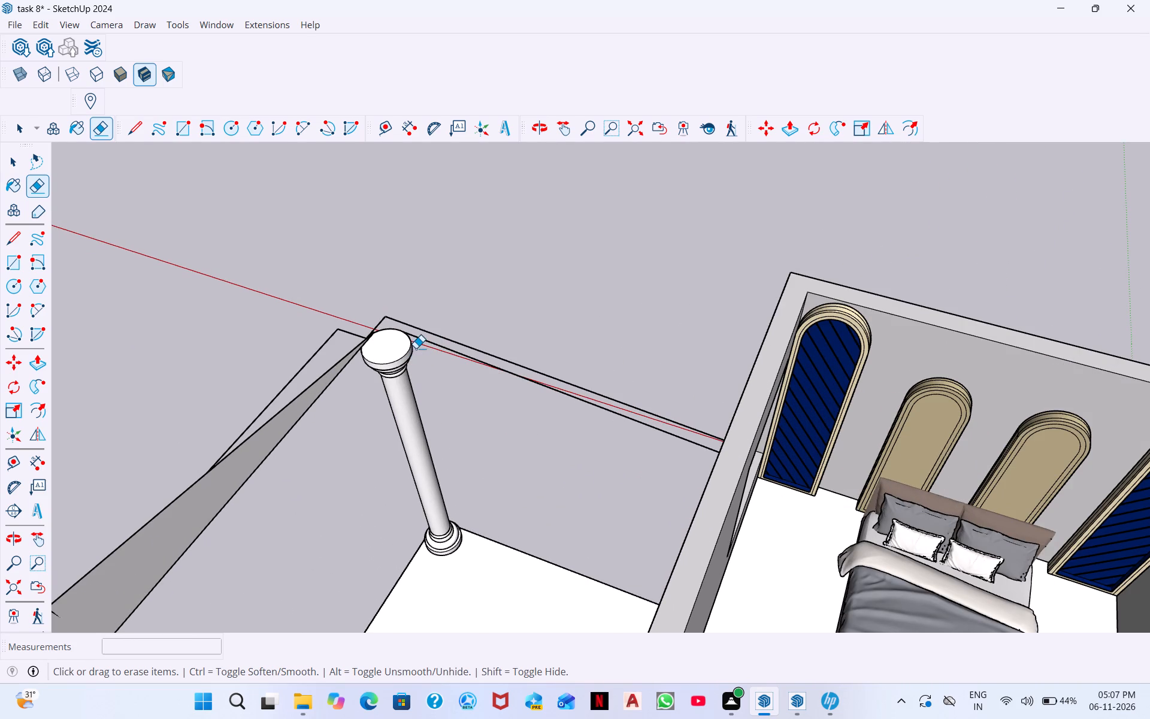
{"action": "scroll", "coordinate": [407, 350], "scroll_direction": "down", "scroll_amount": 5}
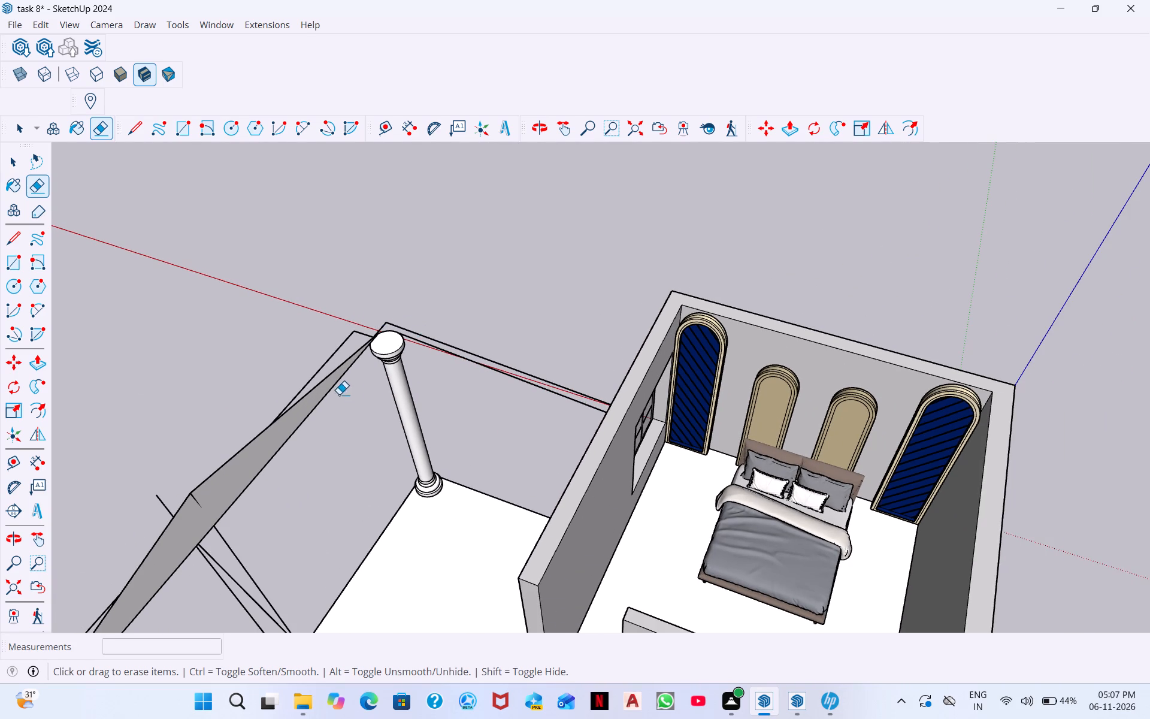
{"action": "left_click", "coordinate": [426, 345]}
Erase the inner of the two parallel roof lines running from the opposite pillar to the front wall.
{"action": "scroll", "coordinate": [435, 367], "scroll_direction": "down", "scroll_amount": 6}
{"action": "middle_click_drag", "start_coordinate": [359, 458], "coordinate": [263, 421]}
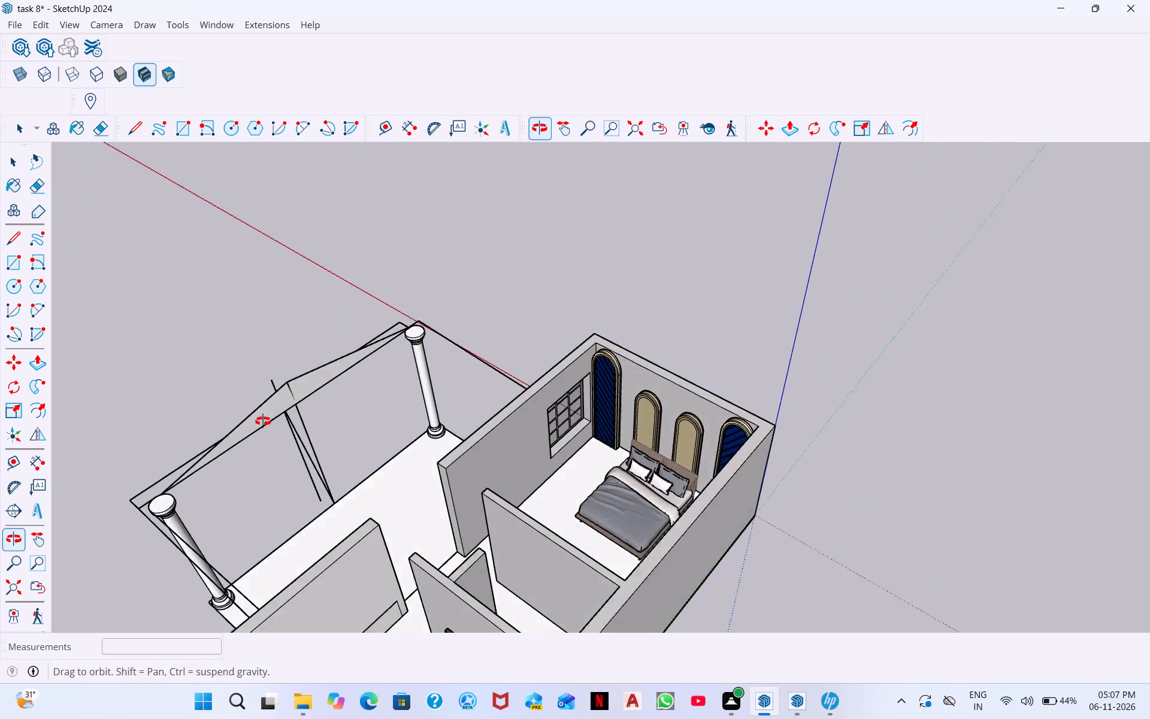
{"action": "middle_click_drag", "start_coordinate": [263, 421], "coordinate": [241, 389]}
{"action": "scroll", "coordinate": [160, 483], "scroll_direction": "up", "scroll_amount": 6}
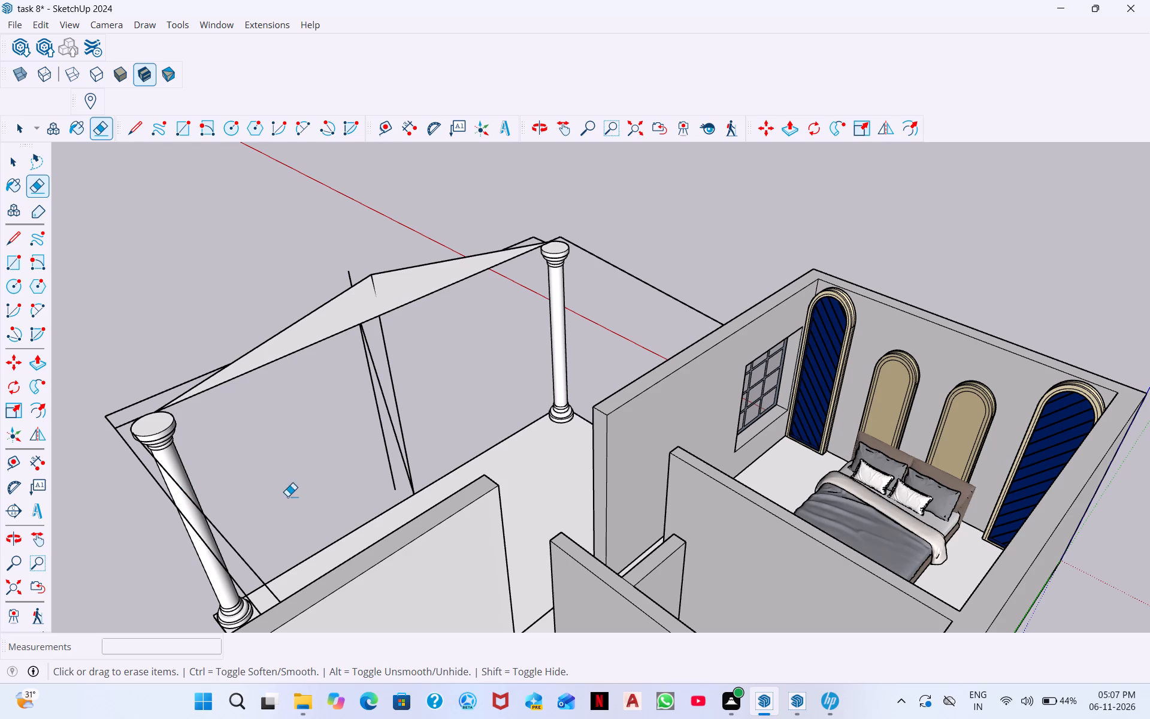
{"action": "middle_click_drag", "start_coordinate": [307, 522], "coordinate": [395, 466]}
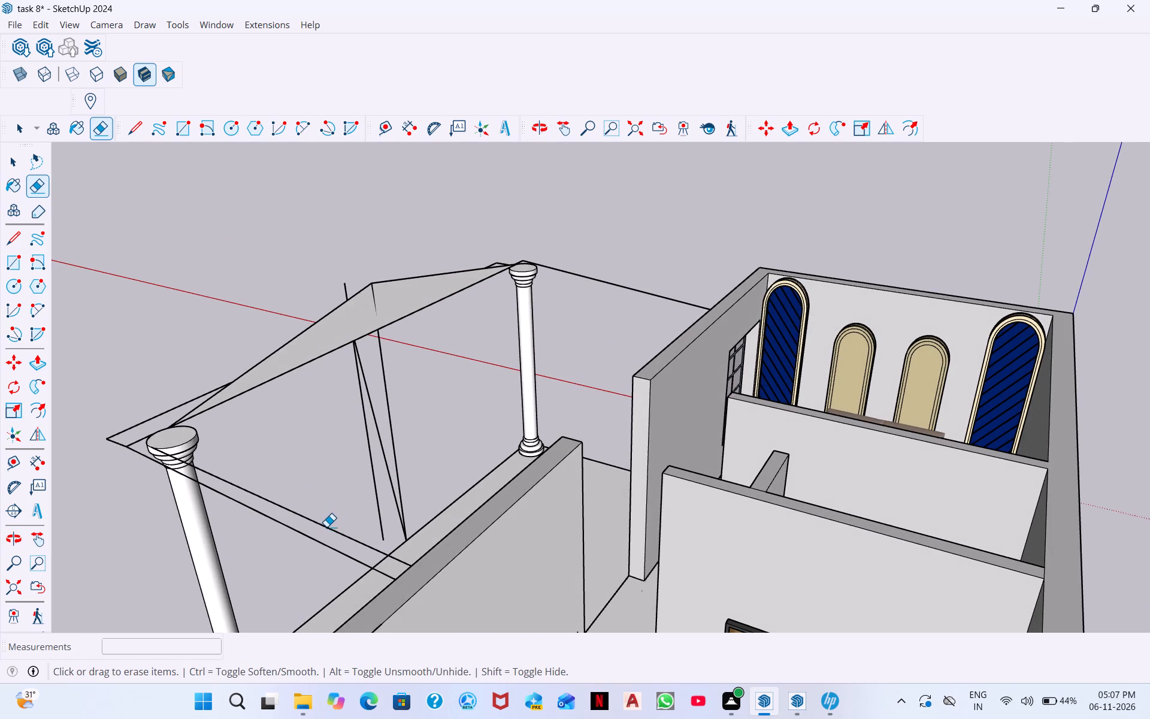
{"action": "left_click", "coordinate": [326, 527]}
Close the overhang corner at the bedroom-side pillar by extending the side line about 2' 1" outward and the front line 1' to meet it.
{"action": "scroll", "coordinate": [307, 473], "scroll_direction": "down", "scroll_amount": 1}
{"action": "middle_click_drag", "start_coordinate": [307, 473], "coordinate": [282, 628]}
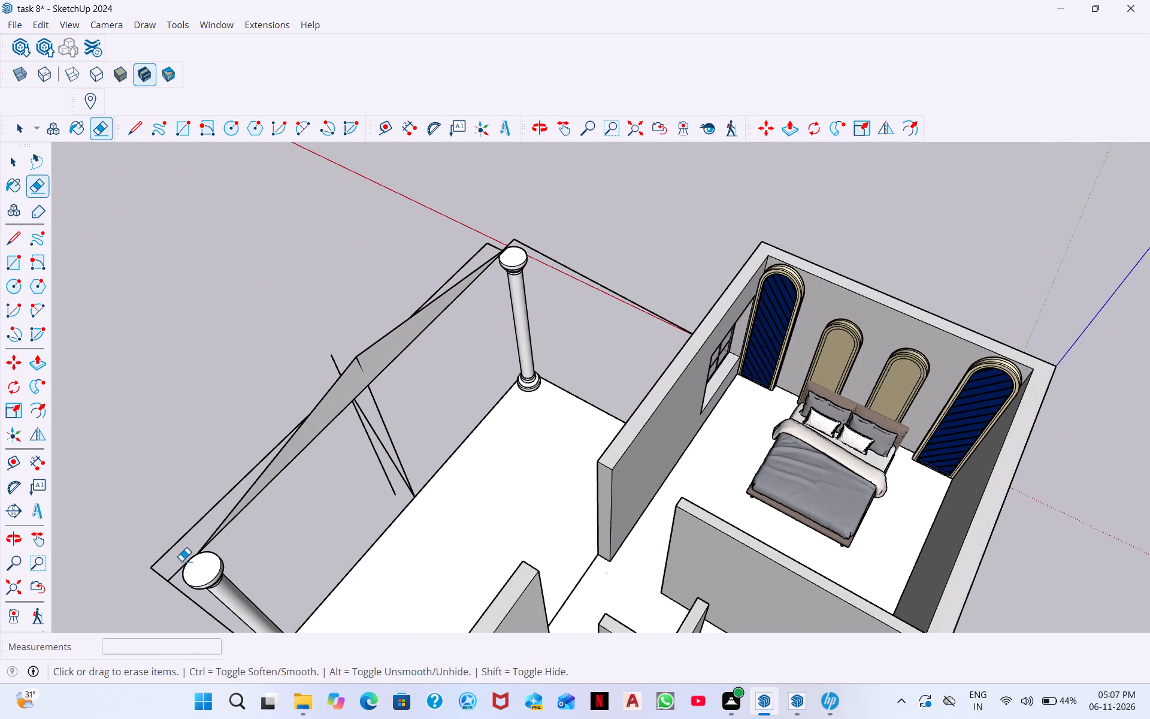
{"action": "scroll", "coordinate": [181, 561], "scroll_direction": "up", "scroll_amount": 4}
{"action": "scroll", "coordinate": [181, 561], "scroll_direction": "down", "scroll_amount": 4}
{"action": "middle_click_drag", "start_coordinate": [314, 378], "coordinate": [443, 398]}
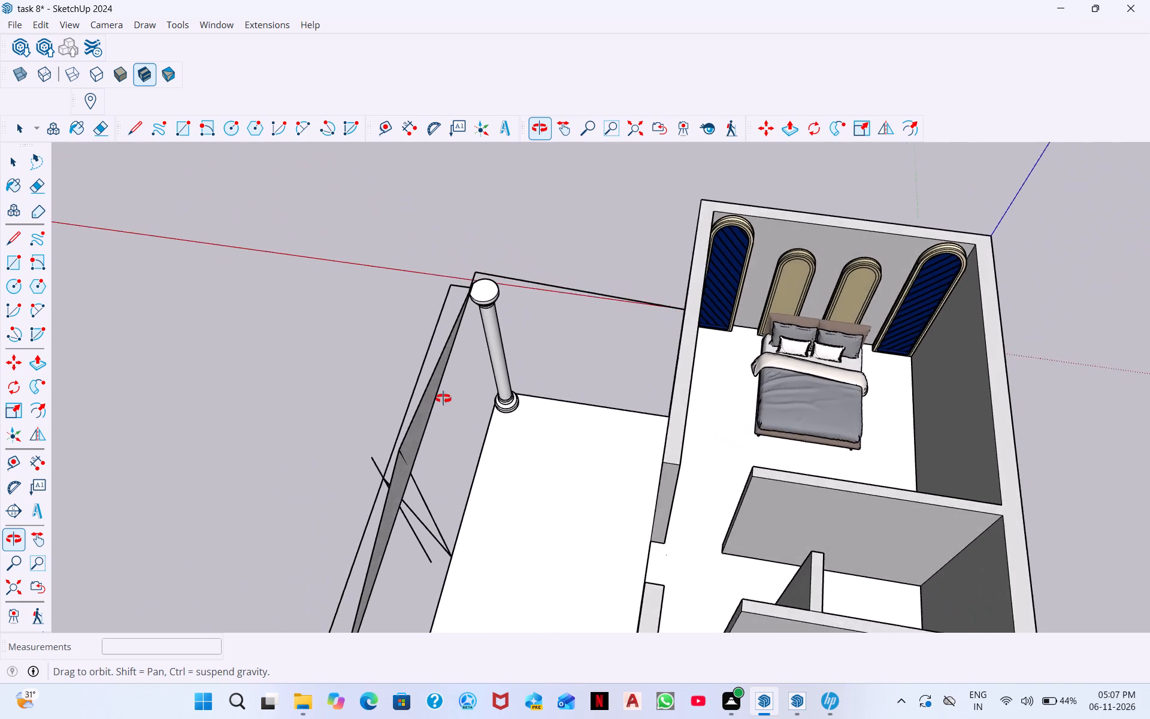
{"action": "middle_click_drag", "start_coordinate": [443, 398], "coordinate": [491, 392]}
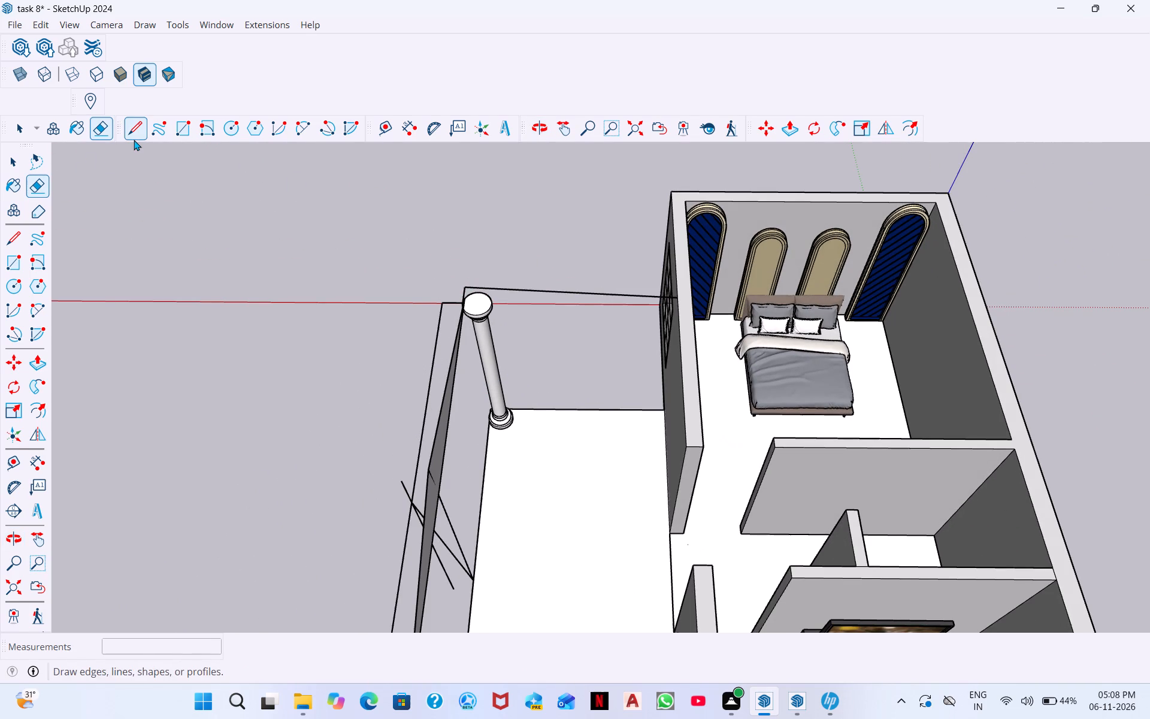
{"action": "left_click", "coordinate": [134, 140]}
{"action": "left_click", "coordinate": [460, 288]}
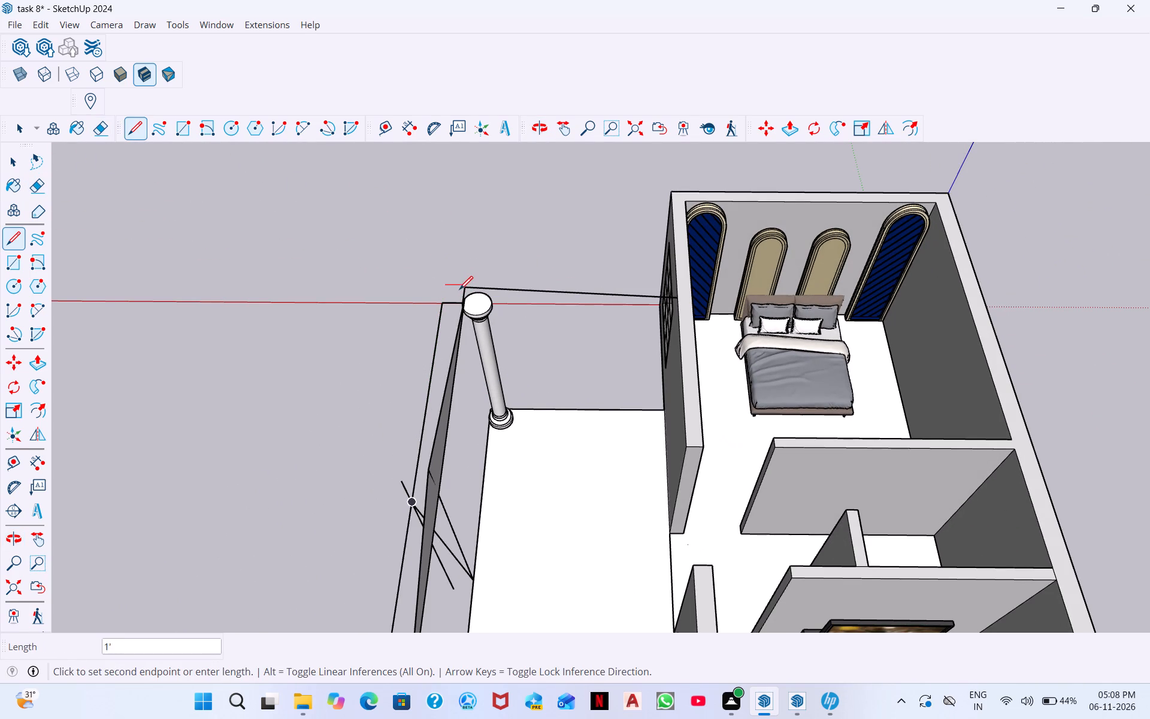
{"action": "key", "text": "Escape"}
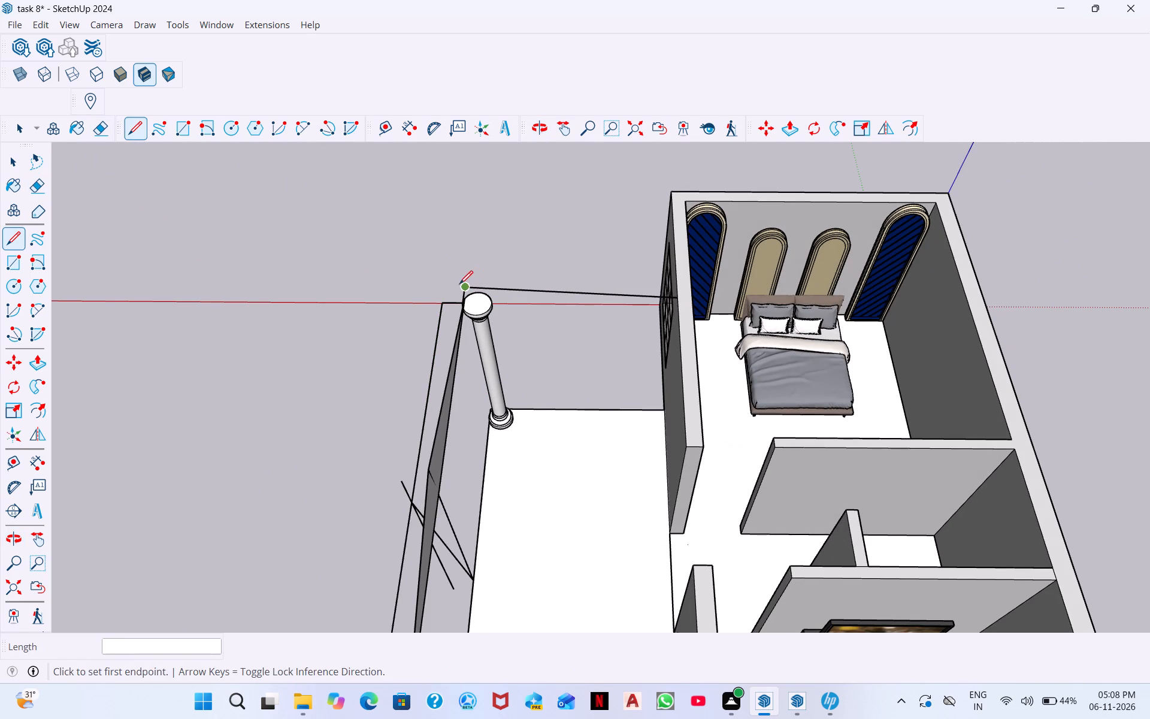
{"action": "scroll", "coordinate": [471, 288], "scroll_direction": "up", "scroll_amount": 4}
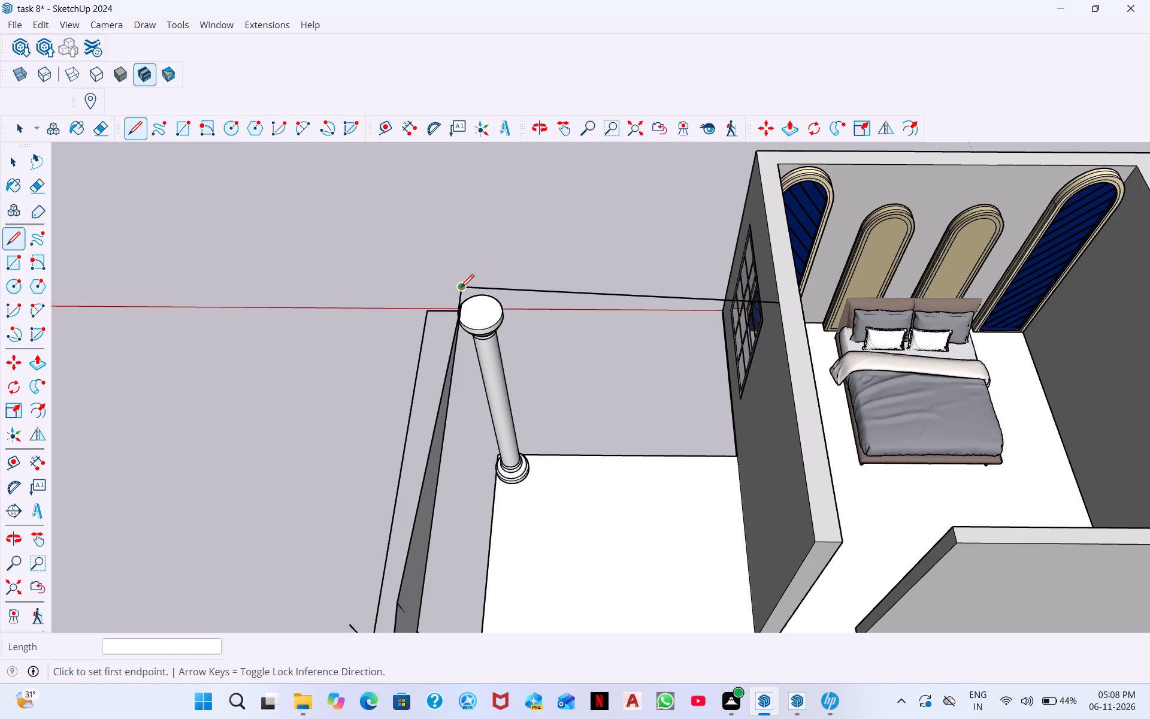
{"action": "left_click", "coordinate": [461, 288]}
{"action": "left_click", "coordinate": [398, 282]}
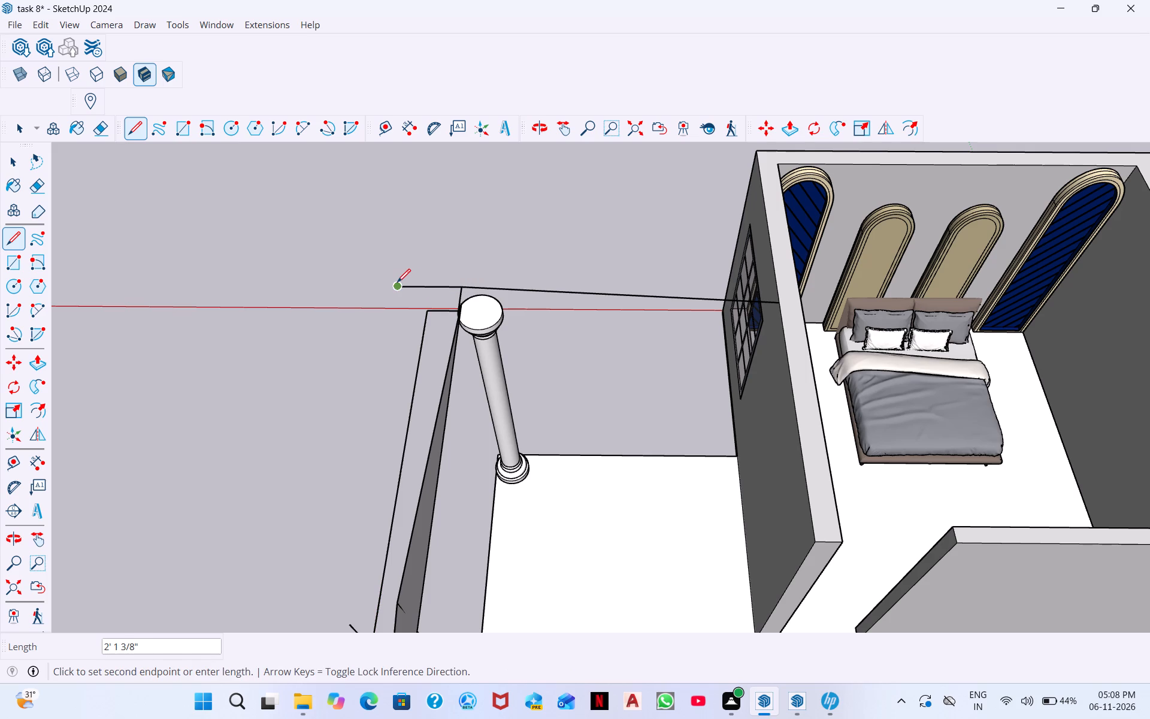
{"action": "key", "text": "Escape"}
{"action": "left_click_drag", "start_coordinate": [426, 310], "coordinate": [433, 295]}
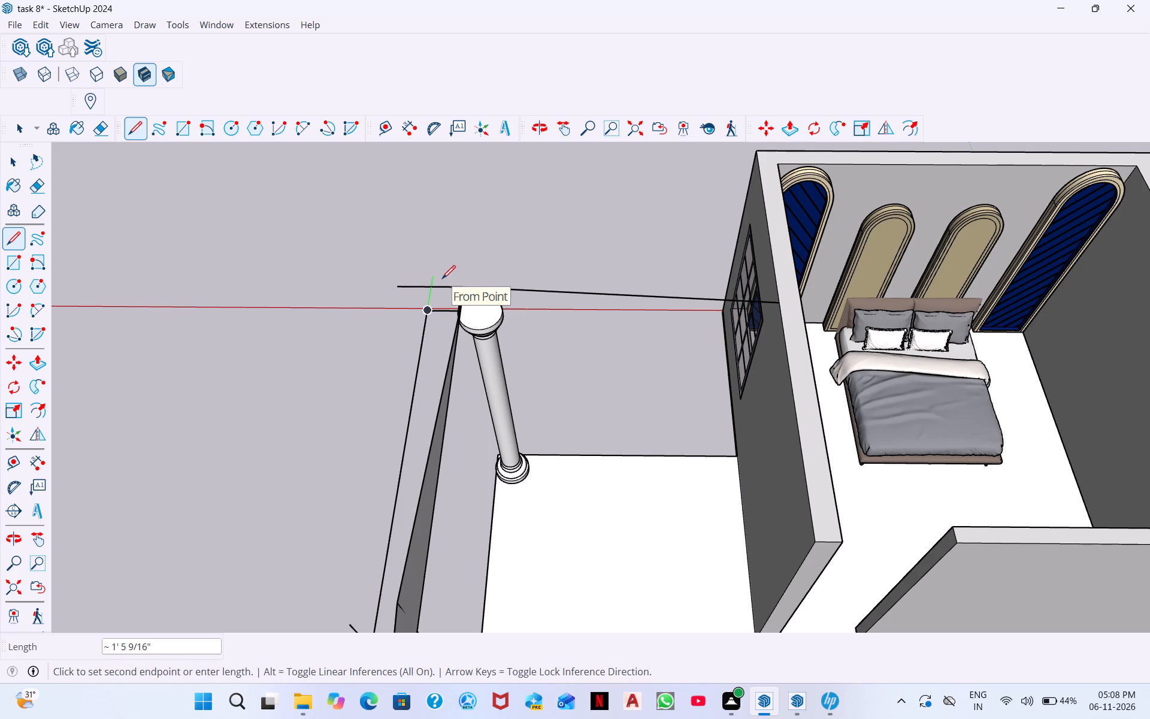
{"action": "left_click", "coordinate": [428, 285]}
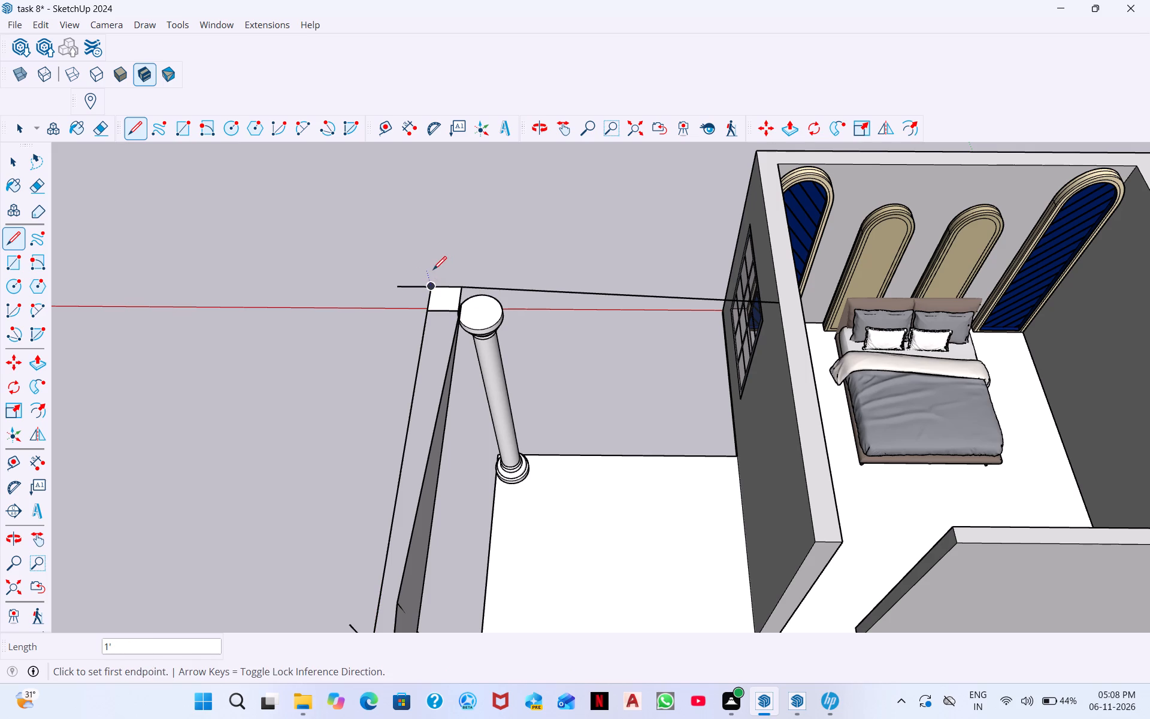
{"action": "key", "text": "Escape"}
Erase the two short inner lines of the corner square and the side line's excess beyond the new overhang corner.
{"action": "left_click", "coordinate": [99, 132]}
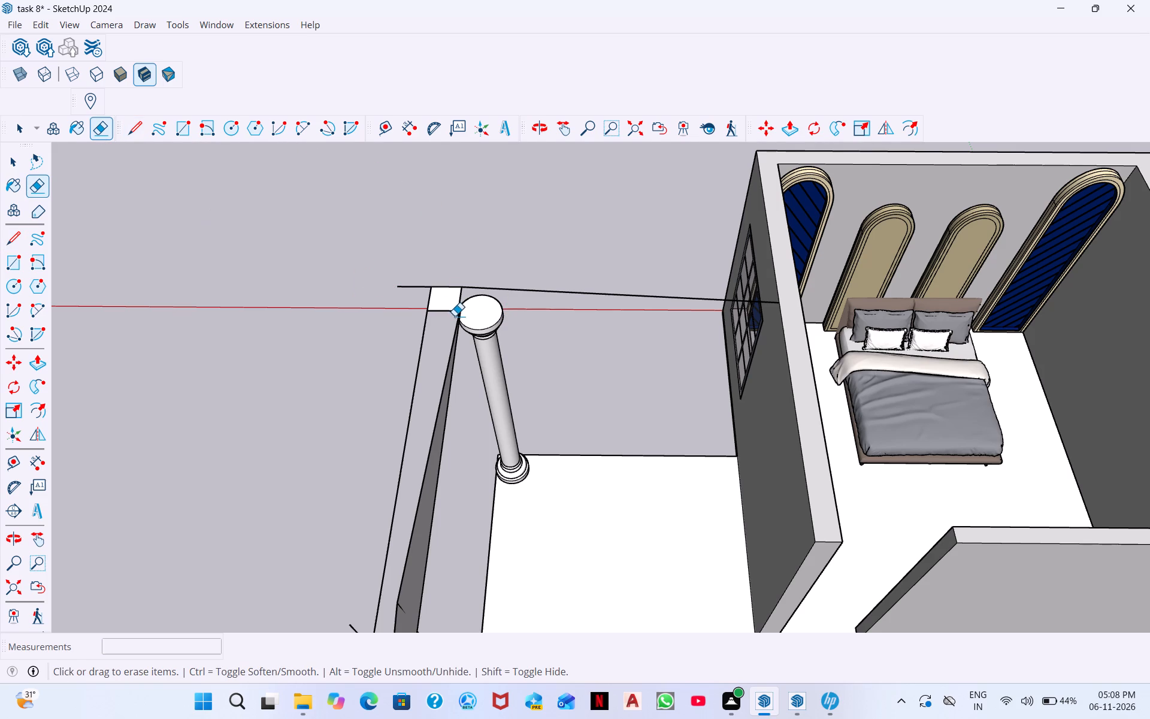
{"action": "left_click", "coordinate": [447, 310]}
{"action": "left_click", "coordinate": [460, 300]}
{"action": "left_click_drag", "start_coordinate": [411, 278], "coordinate": [412, 294]}
Erase the short leftover line between the opposite pillar's top and the side overhang line.
{"action": "scroll", "coordinate": [414, 292], "scroll_direction": "down", "scroll_amount": 2}
{"action": "middle_click_drag", "start_coordinate": [429, 316], "coordinate": [472, 195]}
{"action": "middle_click_drag", "start_coordinate": [395, 367], "coordinate": [511, 273]}
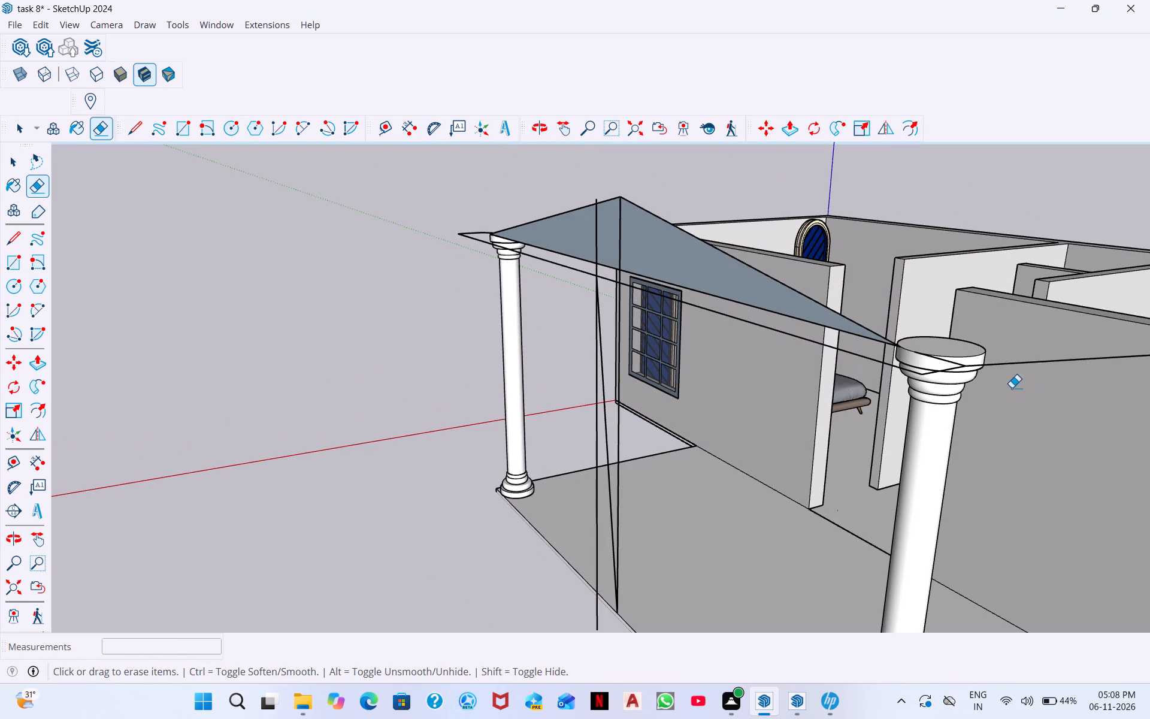
{"action": "middle_click_drag", "start_coordinate": [936, 410], "coordinate": [543, 417]}
{"action": "middle_click_drag", "start_coordinate": [425, 407], "coordinate": [358, 507]}
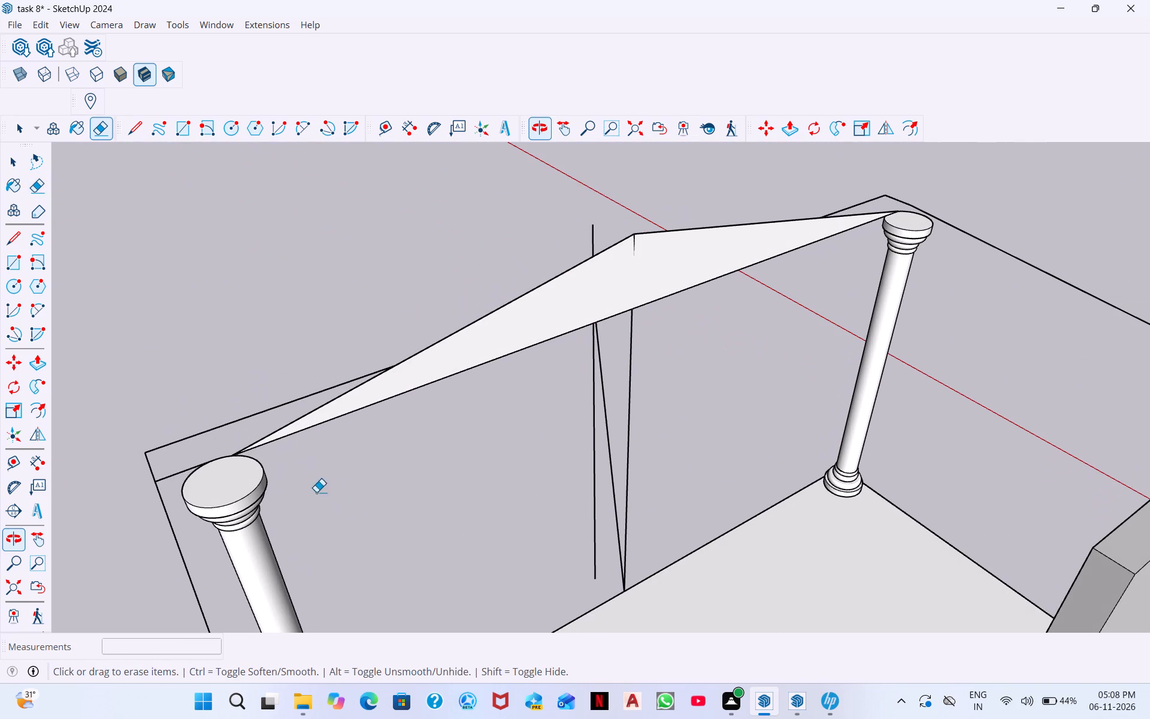
{"action": "left_click", "coordinate": [172, 476]}
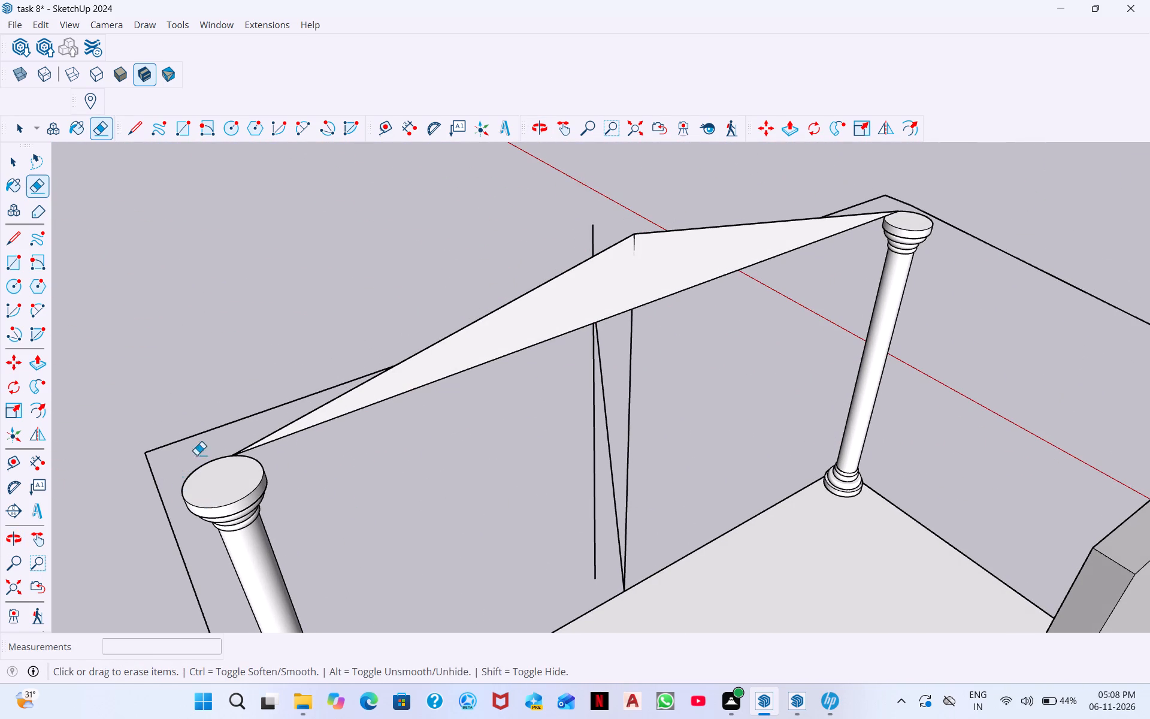
Draw sloping lines from both front overhang corners to the top of the copied centre line, about 11' 9" and 10' 9" long.
{"action": "middle_click_drag", "start_coordinate": [214, 460], "coordinate": [232, 495]}
{"action": "scroll", "coordinate": [223, 484], "scroll_direction": "down", "scroll_amount": 1}
{"action": "middle_click_drag", "start_coordinate": [306, 454], "coordinate": [482, 491]}
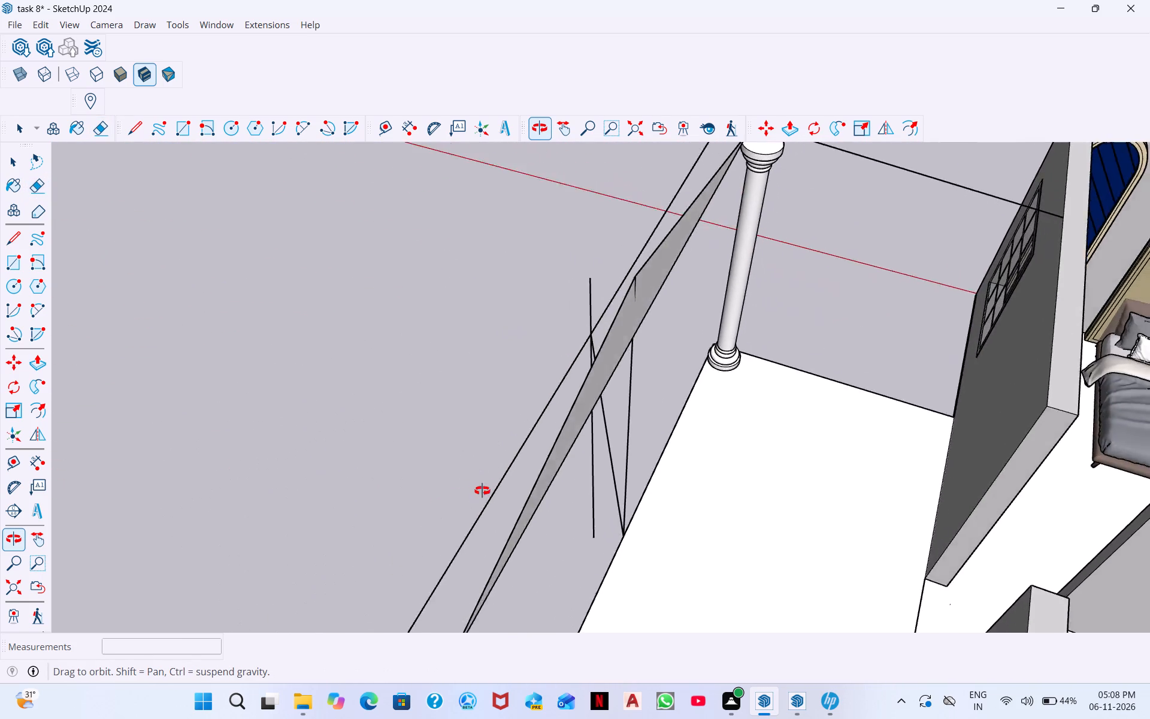
{"action": "middle_click_drag", "start_coordinate": [482, 491], "coordinate": [822, 382]}
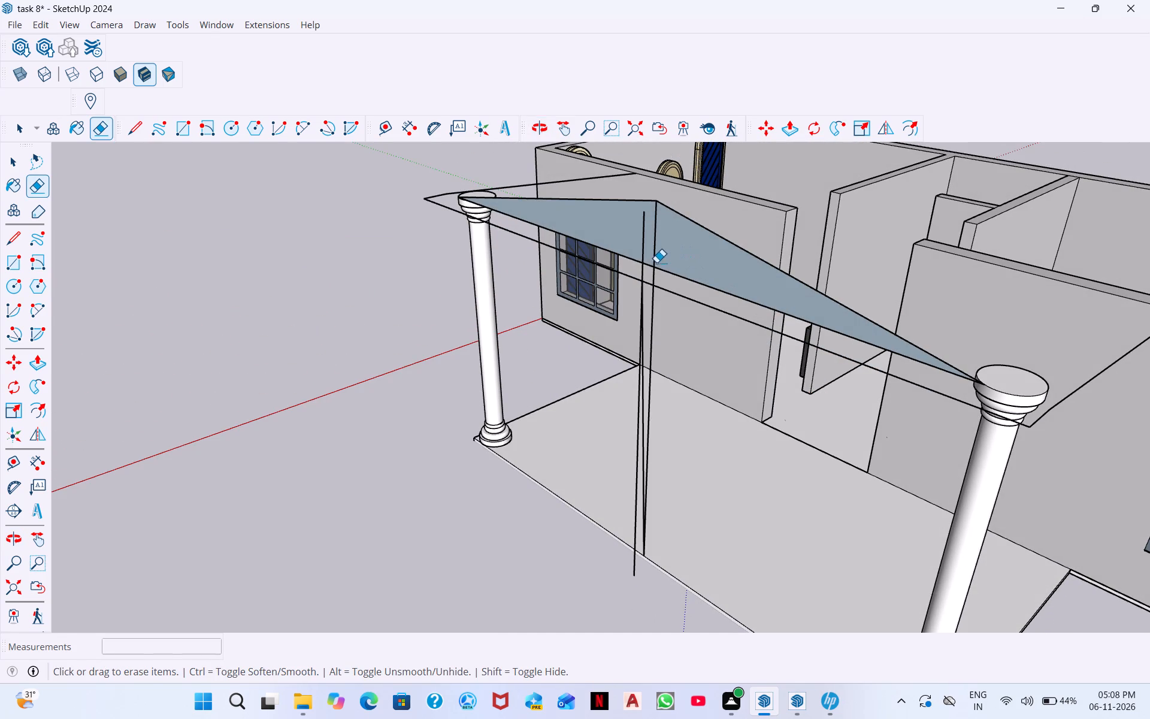
{"action": "middle_click_drag", "start_coordinate": [646, 261], "coordinate": [695, 252]}
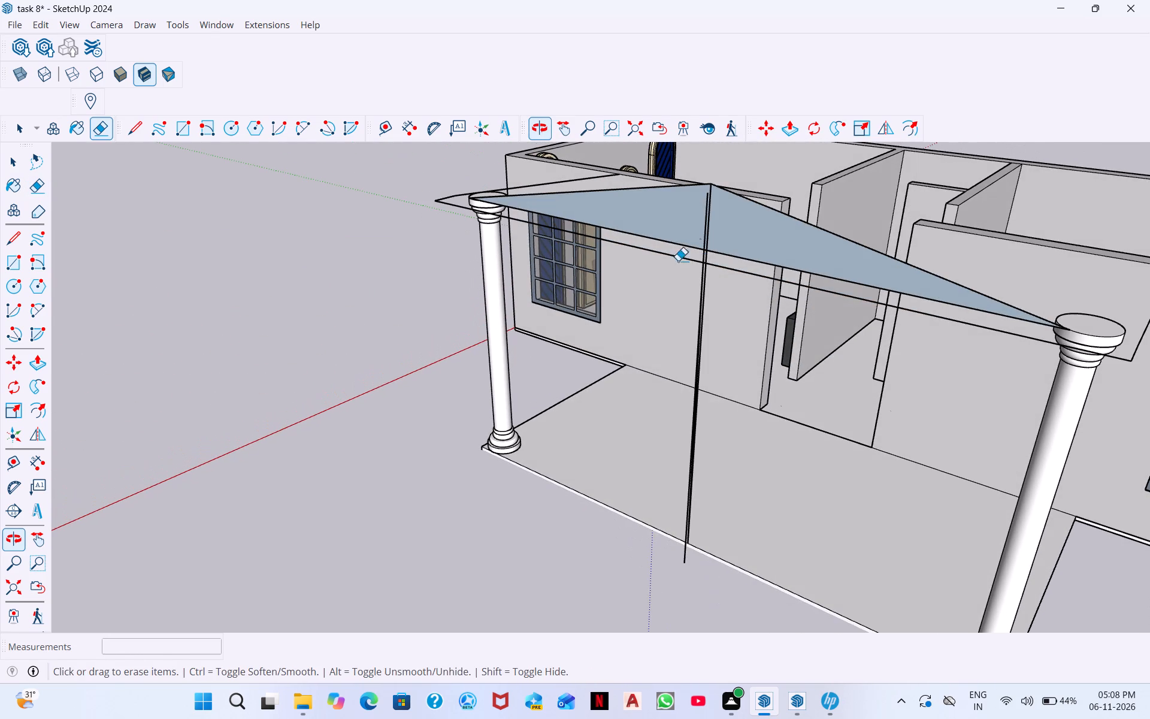
{"action": "left_click", "coordinate": [136, 132]}
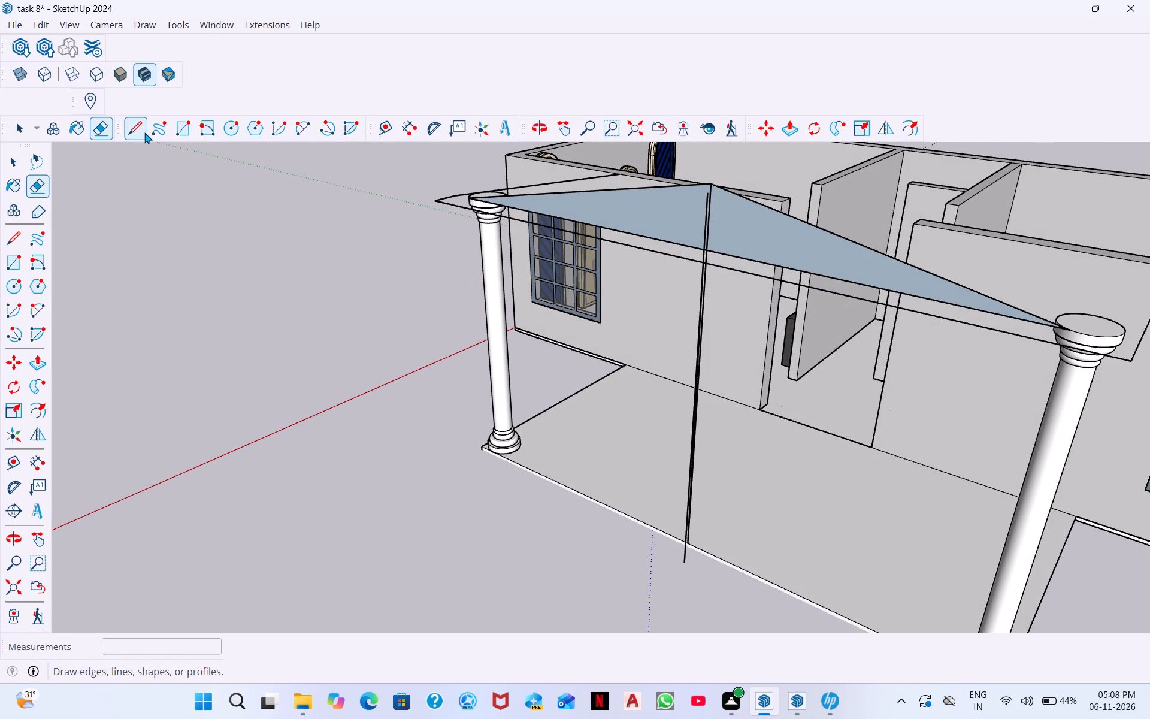
{"action": "left_click", "coordinate": [437, 204]}
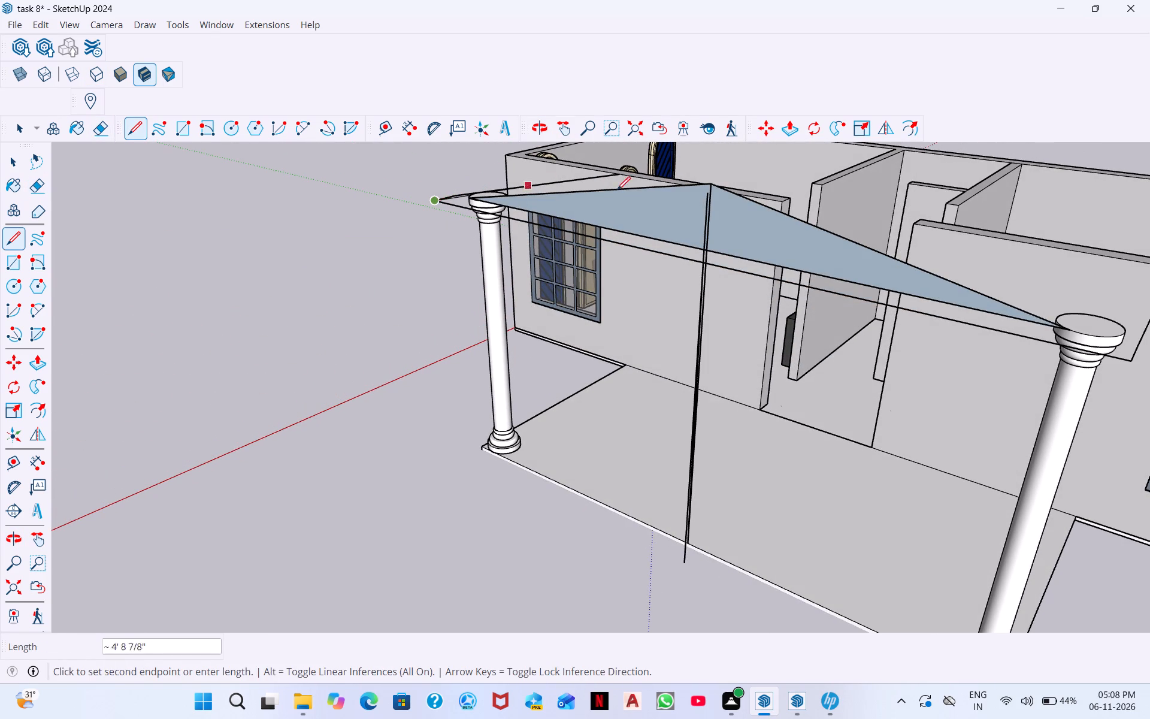
{"action": "left_click", "coordinate": [710, 195]}
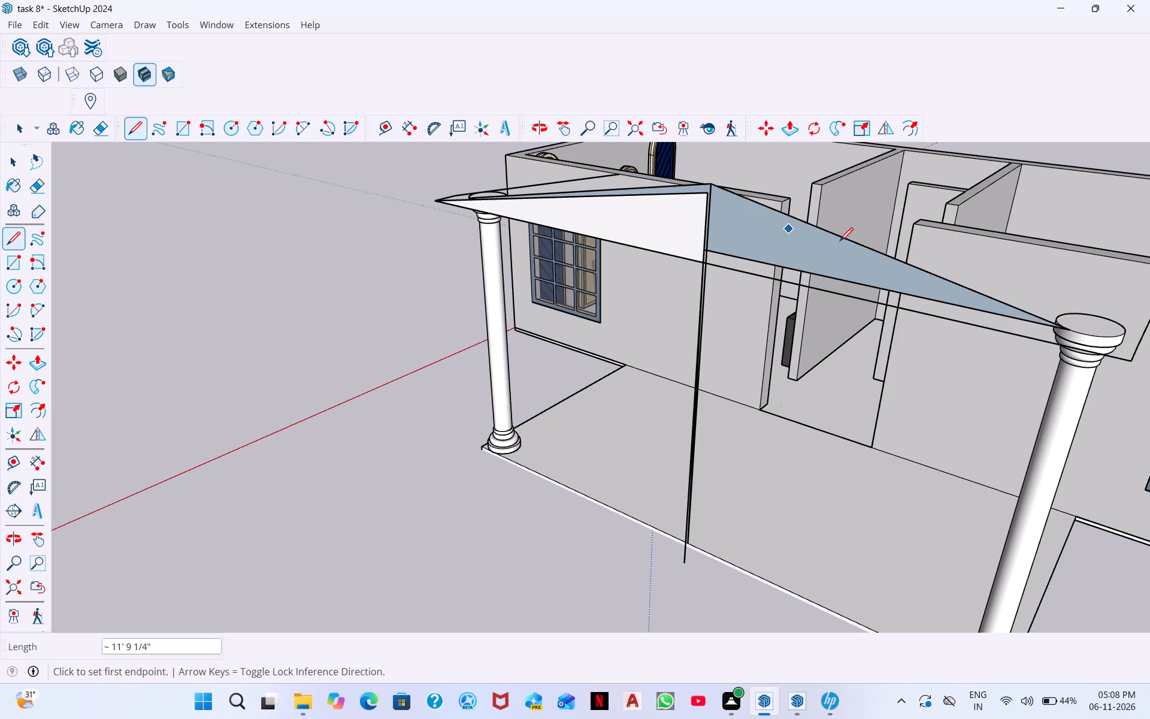
{"action": "left_click", "coordinate": [1134, 357]}
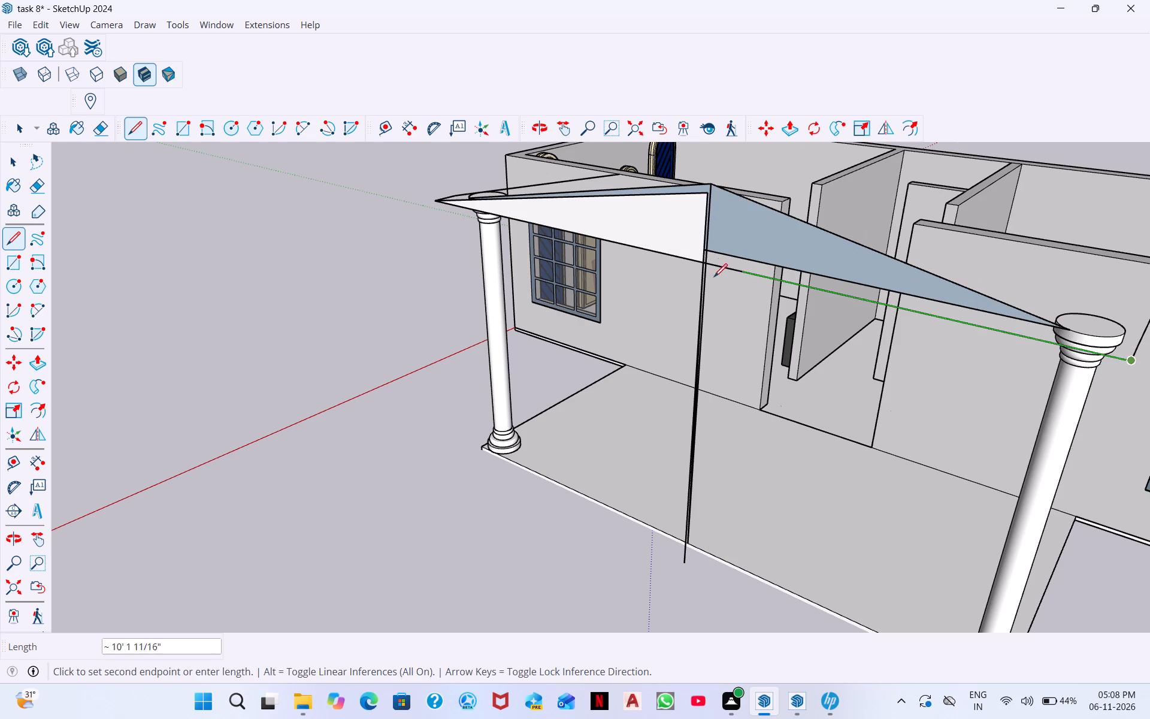
{"action": "left_click", "coordinate": [709, 191]}
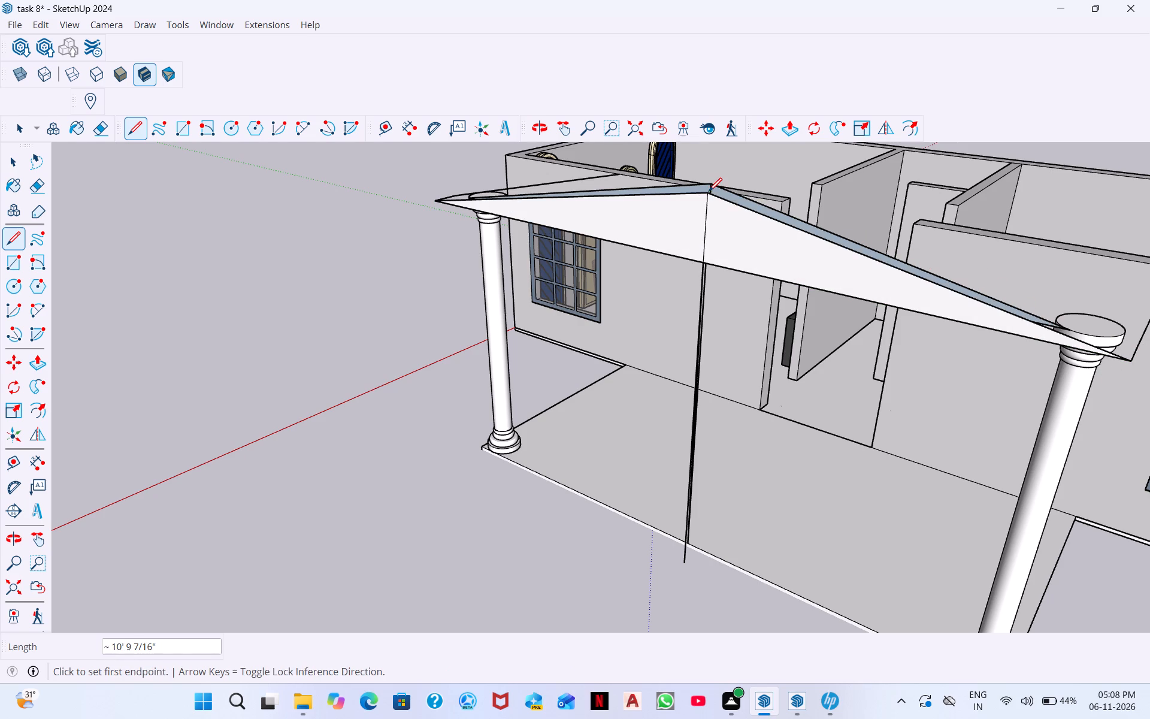
Erase the inner gable outline between the two pillars and the original centre line, leaving the front overhang gable with its own centre line.
{"action": "middle_click_drag", "start_coordinate": [785, 233], "coordinate": [524, 286]}
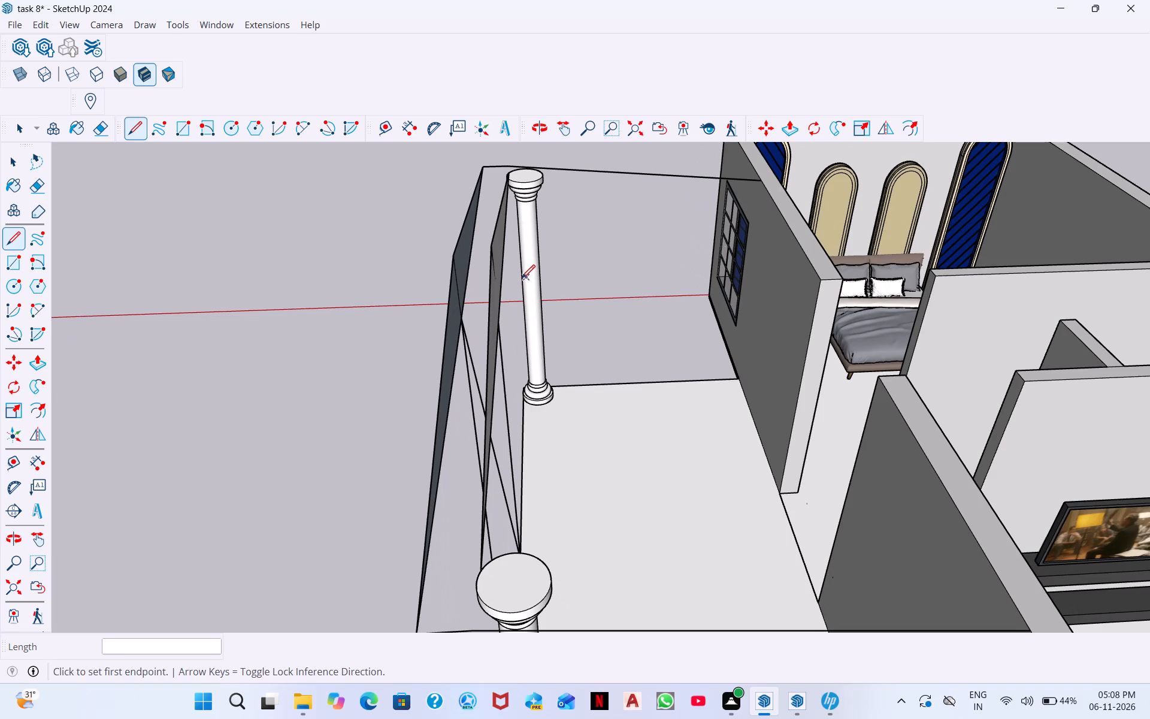
{"action": "left_click", "coordinate": [99, 132]}
{"action": "left_click", "coordinate": [497, 335]}
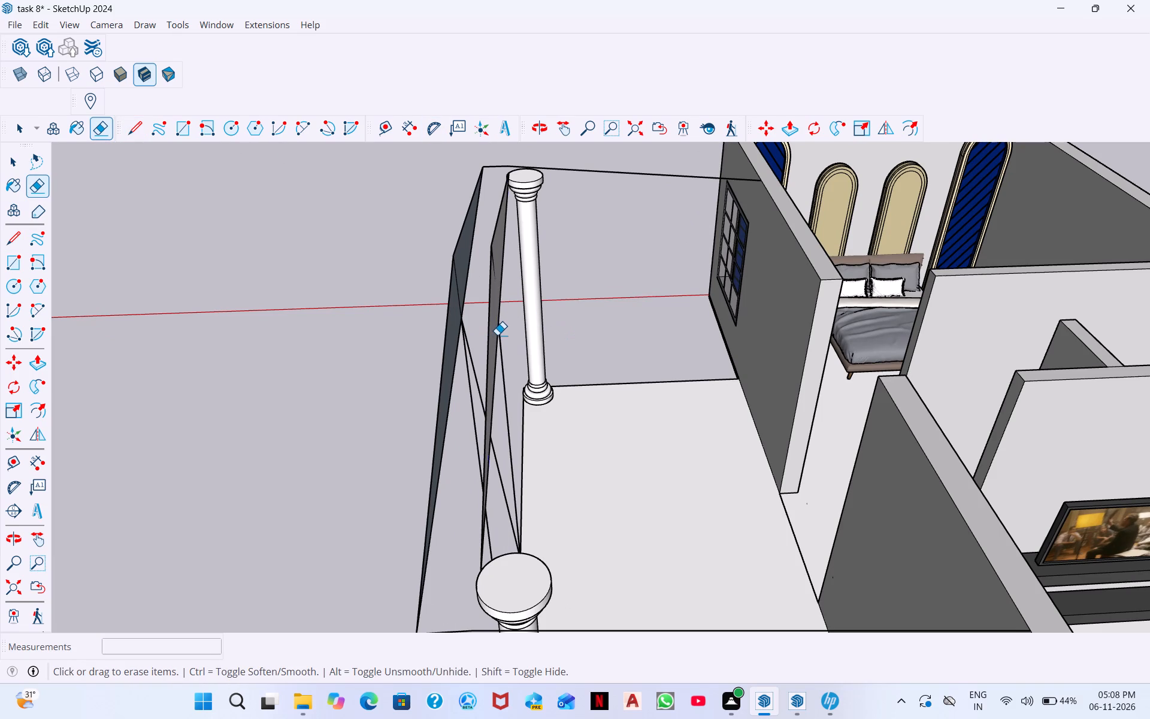
{"action": "left_click", "coordinate": [498, 323]}
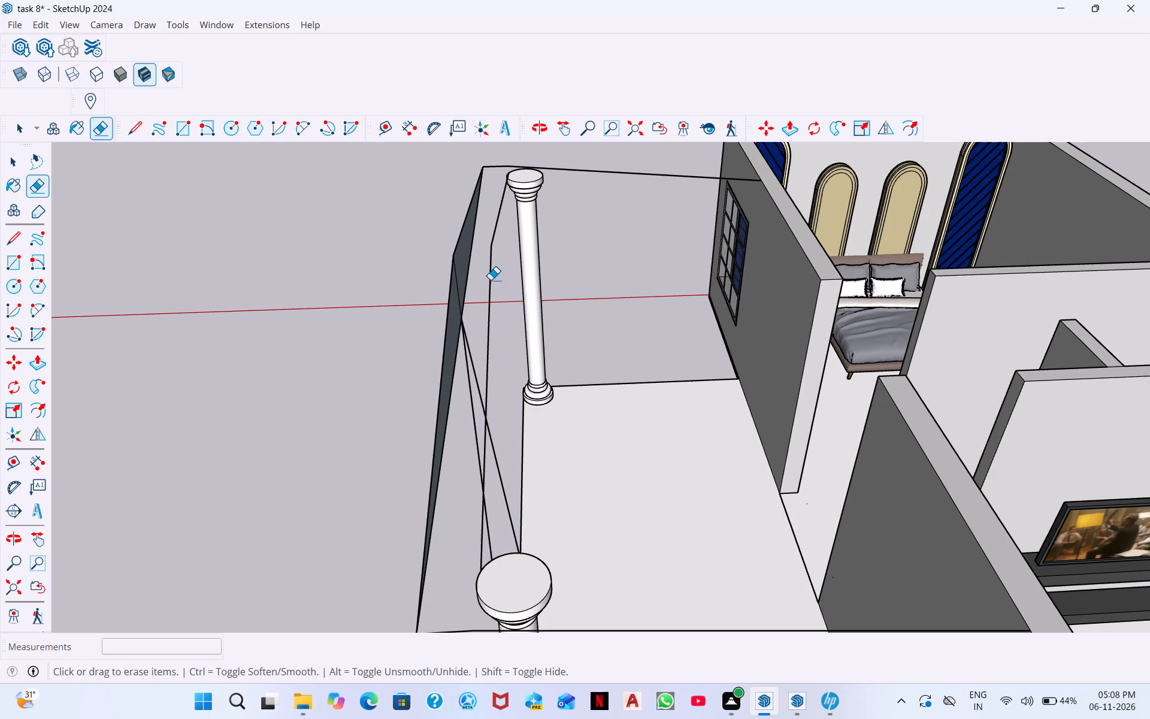
{"action": "left_click", "coordinate": [491, 279]}
{"action": "left_click", "coordinate": [497, 241]}
{"action": "left_click_drag", "start_coordinate": [497, 217], "coordinate": [509, 225]}
{"action": "scroll", "coordinate": [480, 390], "scroll_direction": "up", "scroll_amount": 3}
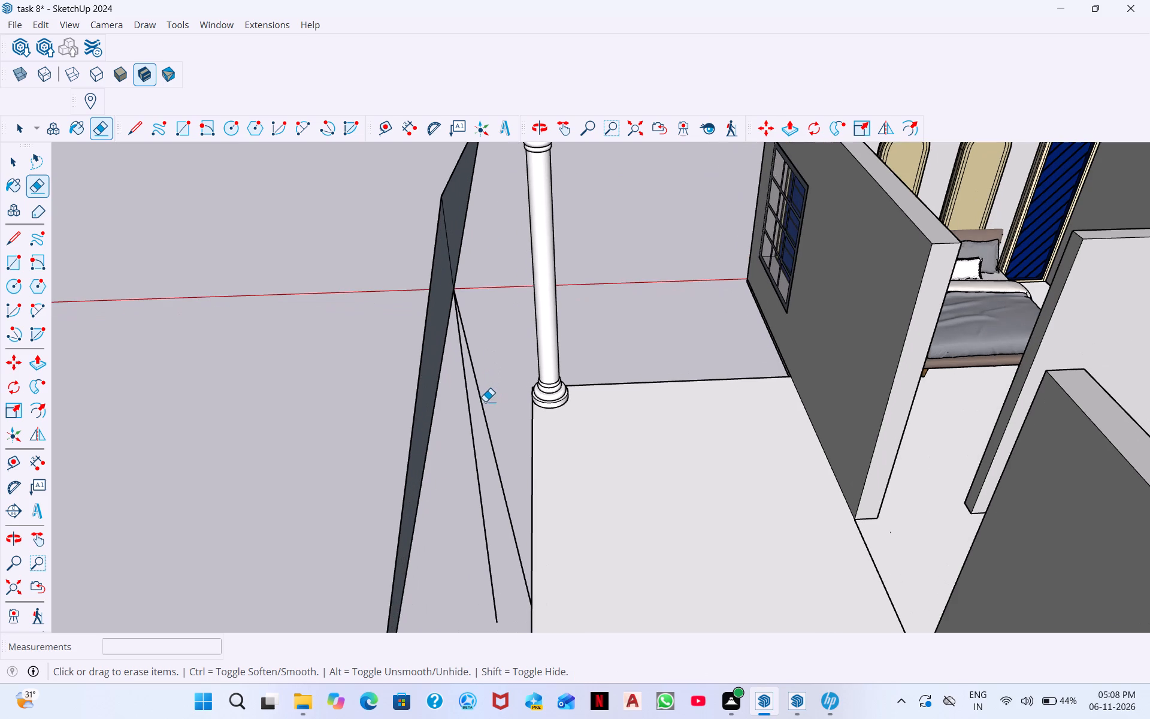
{"action": "left_click", "coordinate": [484, 404]}
Draw a ridge line about 13' 7" long from the front gable's peak to the front wall's edge at the entrance opening.
{"action": "scroll", "coordinate": [503, 389], "scroll_direction": "down", "scroll_amount": 1}
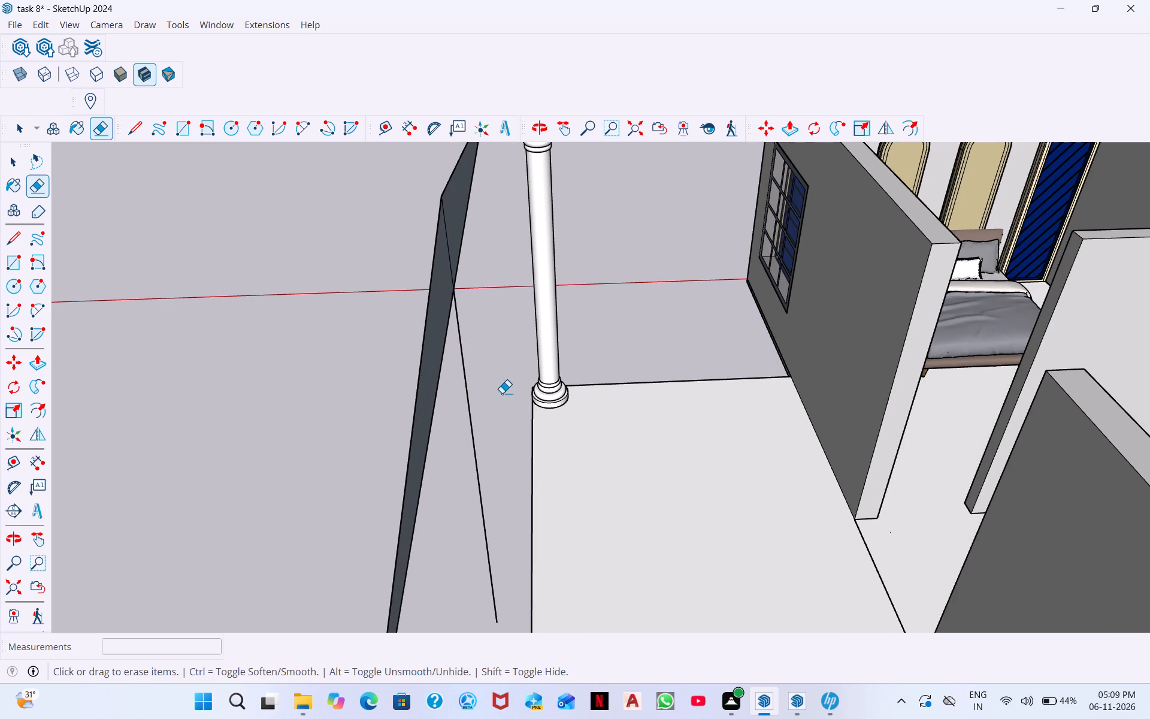
{"action": "middle_click_drag", "start_coordinate": [500, 403], "coordinate": [666, 328]}
{"action": "scroll", "coordinate": [673, 349], "scroll_direction": "down", "scroll_amount": 6}
{"action": "middle_click_drag", "start_coordinate": [725, 358], "coordinate": [671, 354]}
{"action": "scroll", "coordinate": [671, 253], "scroll_direction": "up", "scroll_amount": 2}
{"action": "scroll", "coordinate": [668, 278], "scroll_direction": "down", "scroll_amount": 2}
{"action": "middle_click_drag", "start_coordinate": [735, 276], "coordinate": [522, 251]}
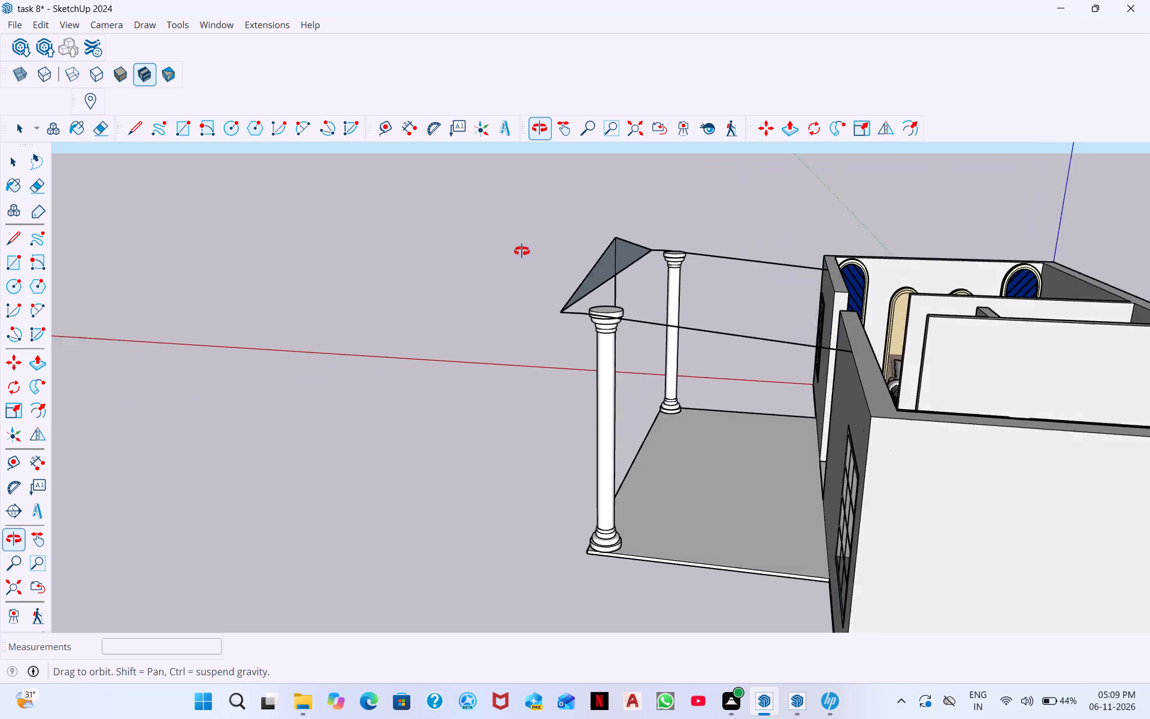
{"action": "middle_click_drag", "start_coordinate": [522, 251], "coordinate": [522, 315]}
{"action": "left_click", "coordinate": [142, 135]}
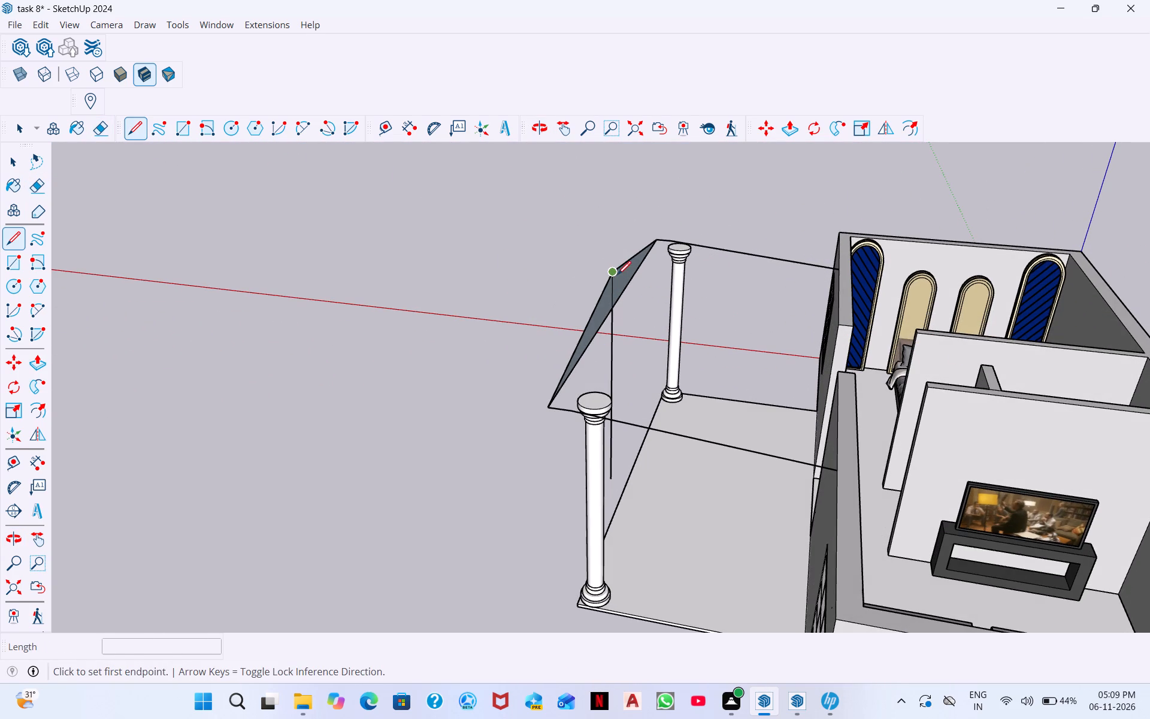
{"action": "left_click_drag", "start_coordinate": [613, 274], "coordinate": [619, 274]}
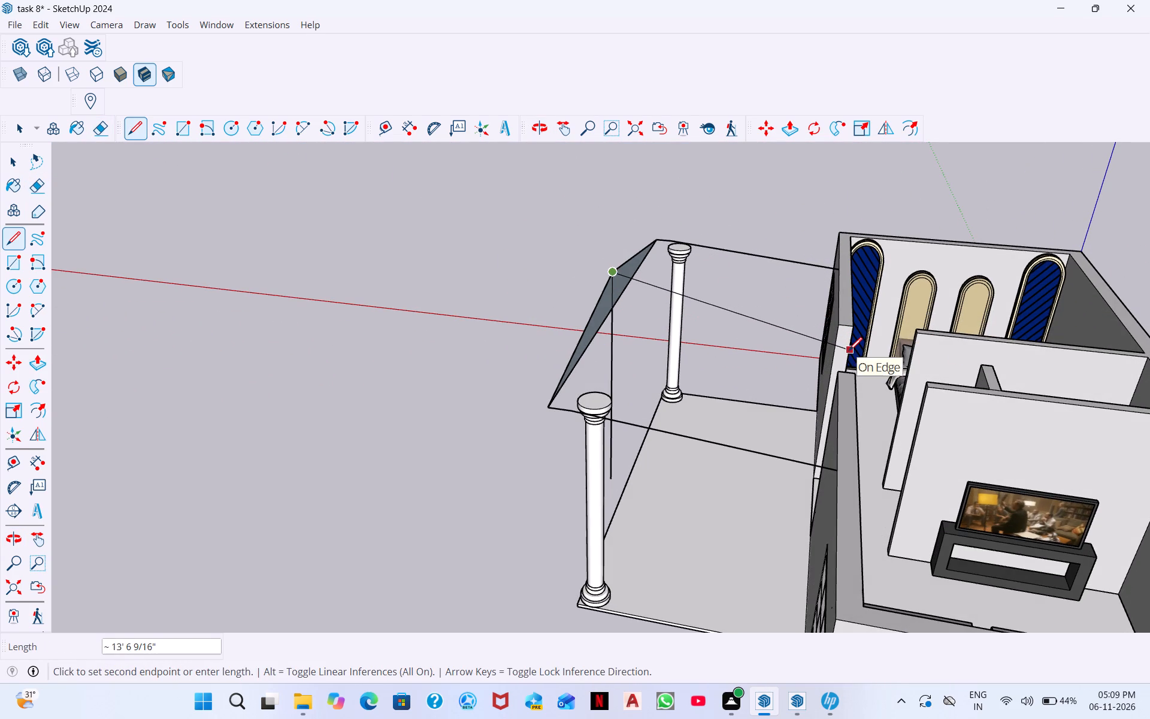
{"action": "left_click", "coordinate": [851, 356]}
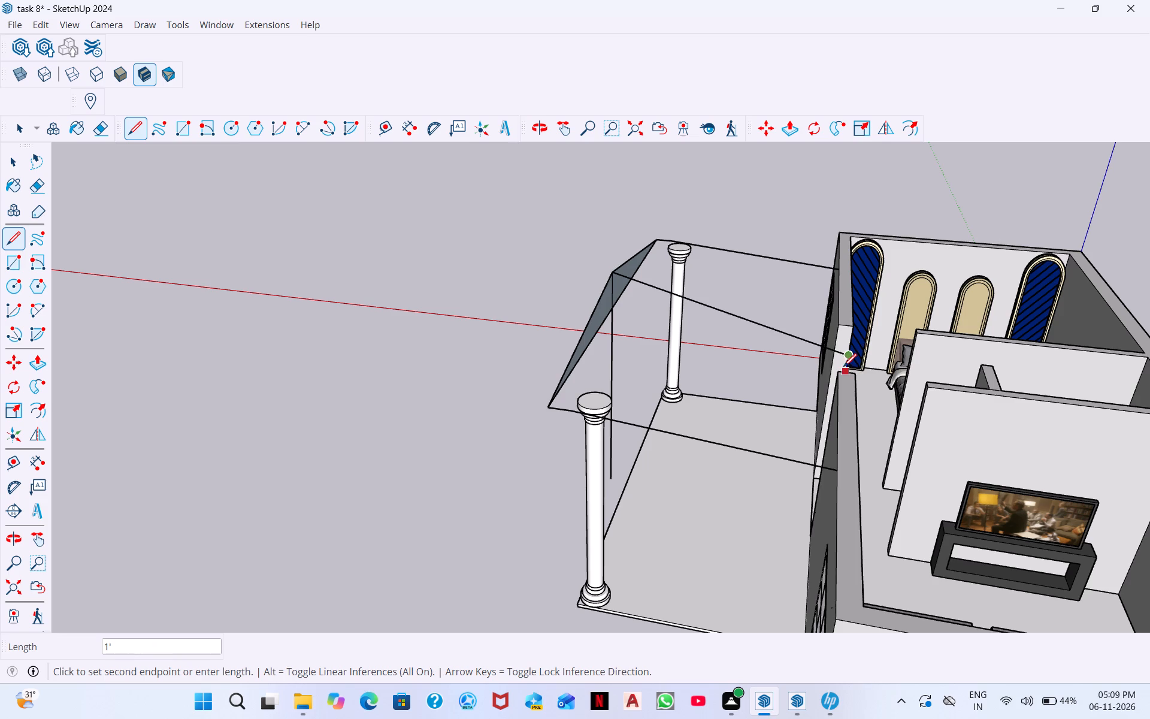
{"action": "key", "text": "ctrl+z"}
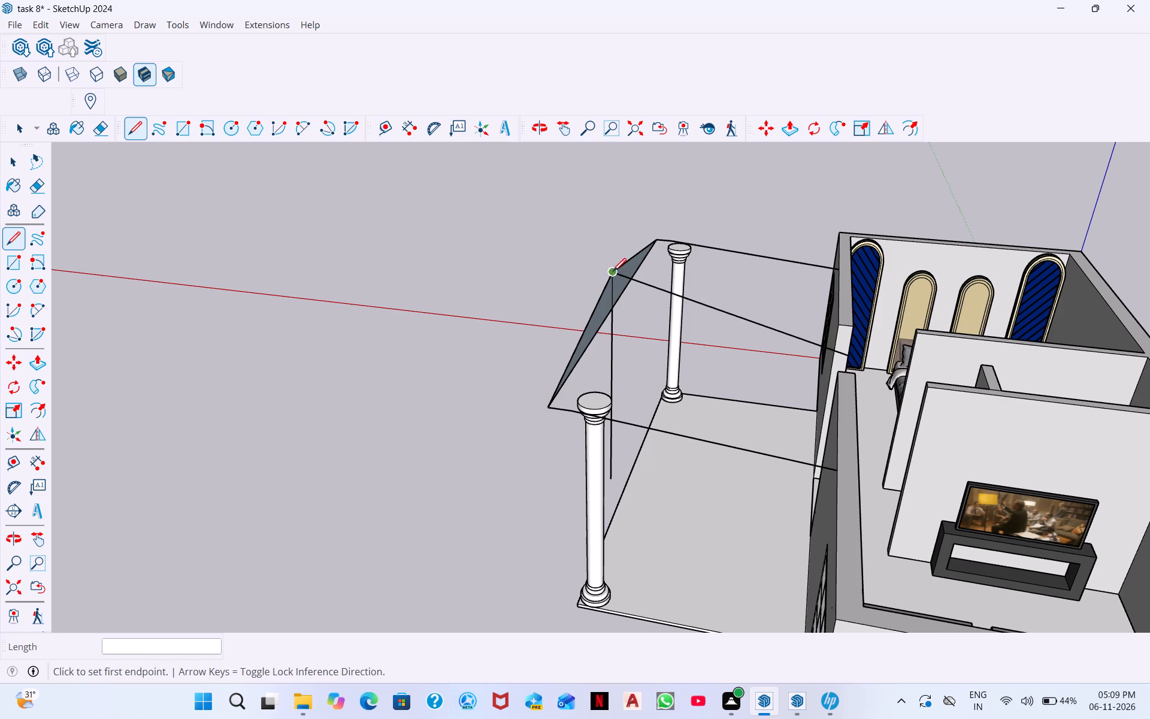
Examine the porch roof outline and how its ridge and side lines meet the front wall from several sides.
{"action": "scroll", "coordinate": [1029, 313], "scroll_direction": "down", "scroll_amount": 1}
{"action": "middle_click_drag", "start_coordinate": [1030, 319], "coordinate": [1149, 294]}
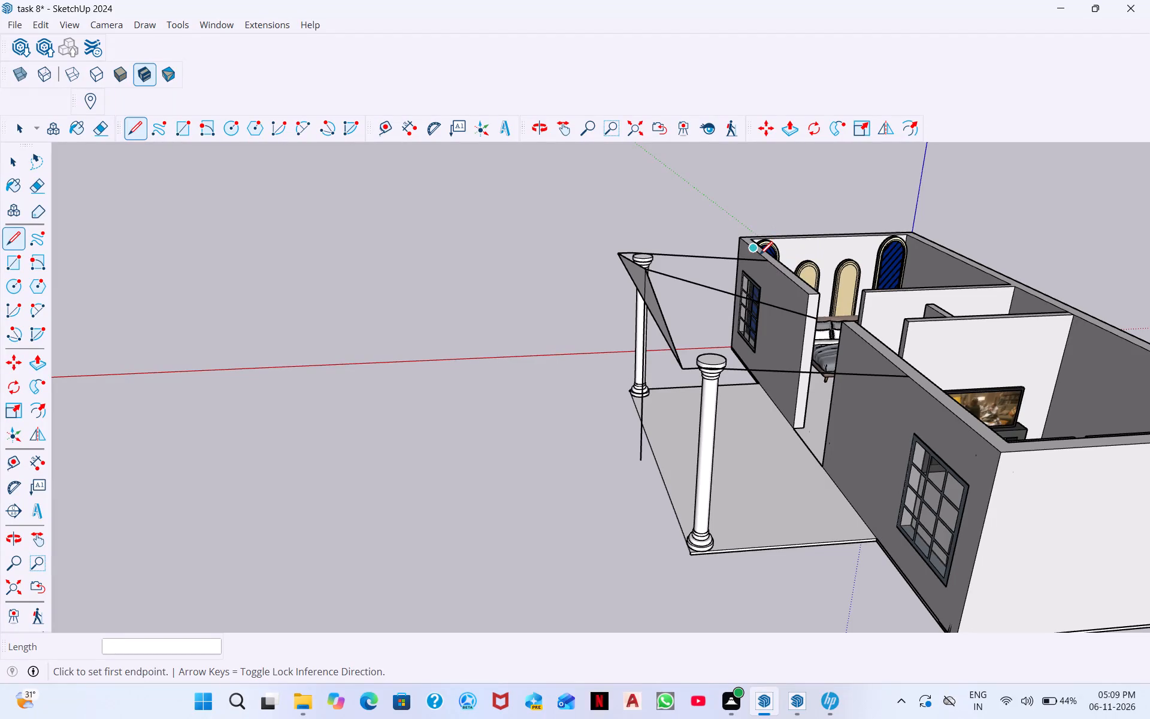
{"action": "key", "text": "Escape"}
{"action": "middle_click_drag", "start_coordinate": [1037, 359], "coordinate": [980, 439]}
{"action": "scroll", "coordinate": [935, 430], "scroll_direction": "down", "scroll_amount": 6}
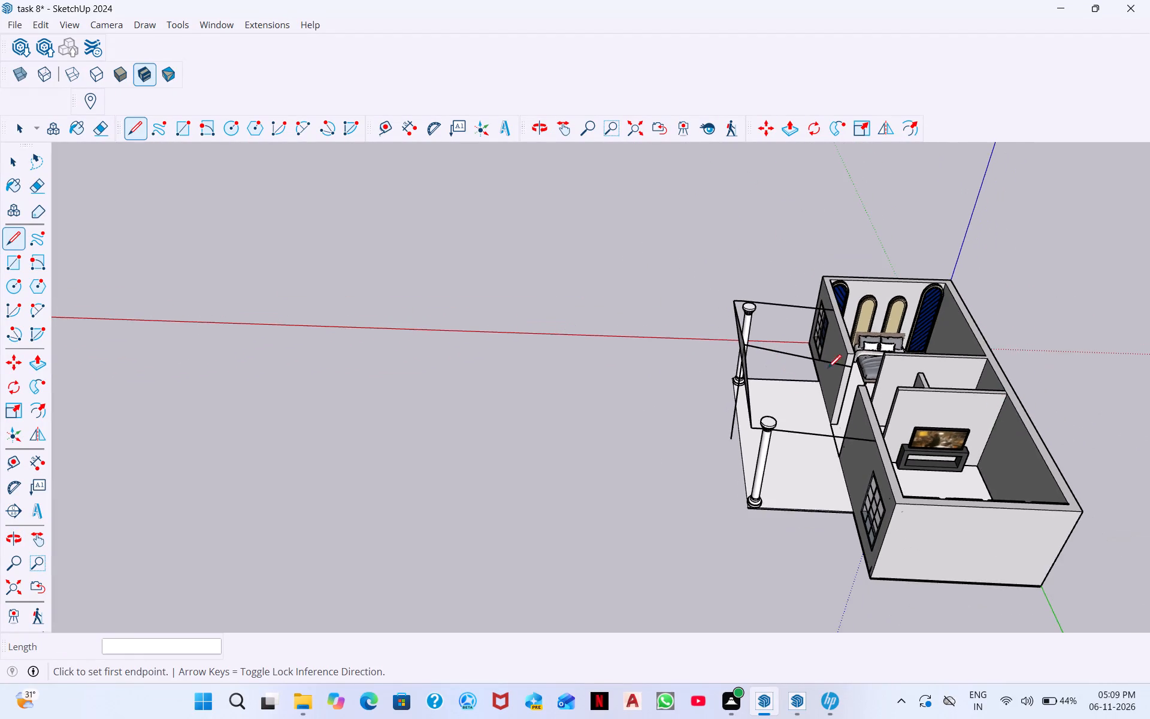
{"action": "middle_click_drag", "start_coordinate": [1054, 430], "coordinate": [904, 416]}
{"action": "scroll", "coordinate": [939, 448], "scroll_direction": "down", "scroll_amount": 6}
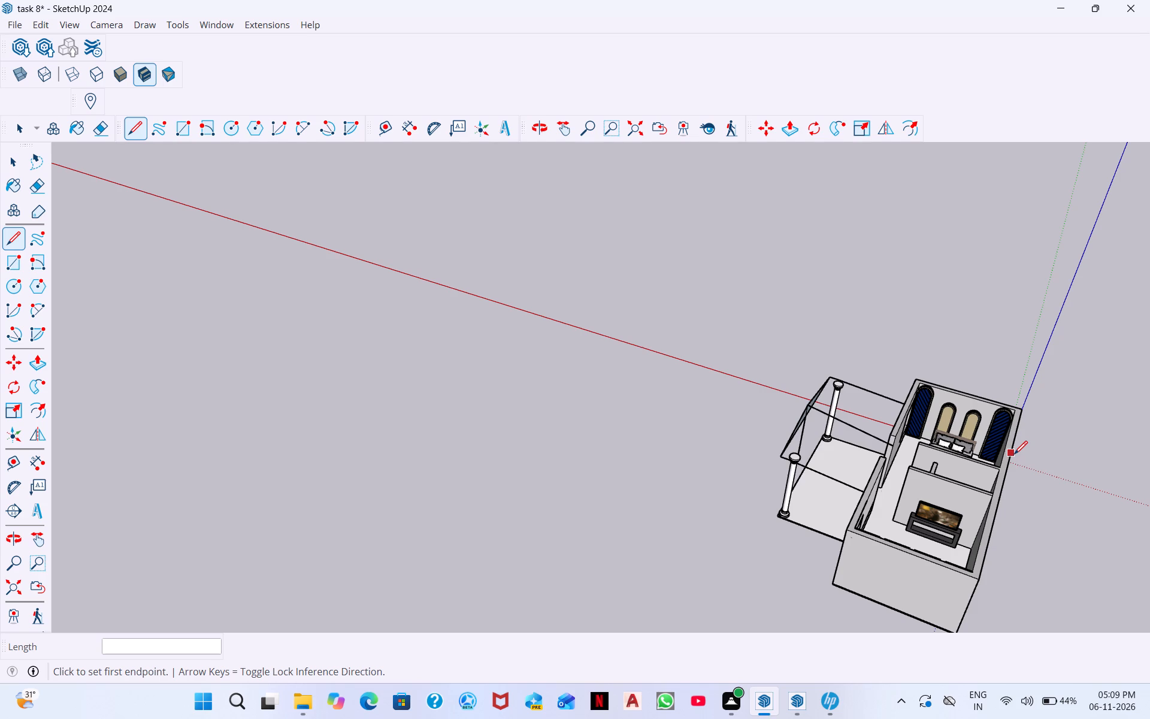
{"action": "scroll", "coordinate": [524, 330], "scroll_direction": "down", "scroll_amount": 6}
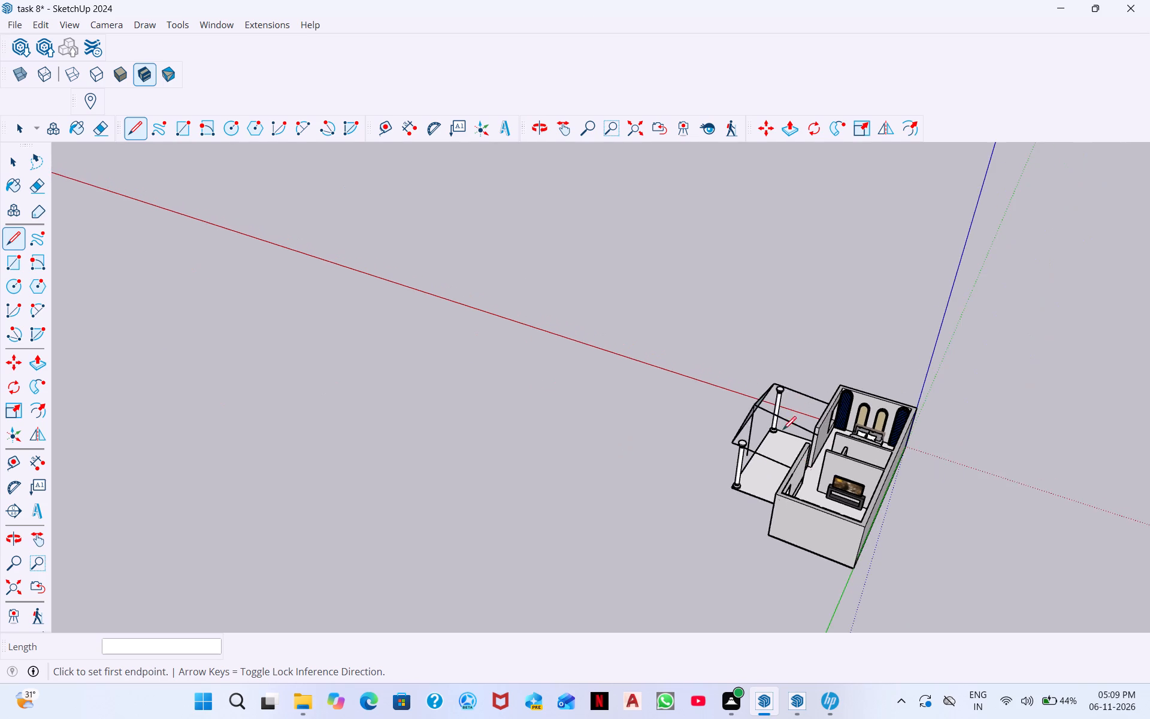
{"action": "middle_click_drag", "start_coordinate": [822, 410], "coordinate": [1036, 339]}
{"action": "middle_click_drag", "start_coordinate": [864, 390], "coordinate": [915, 281]}
{"action": "middle_click_drag", "start_coordinate": [855, 362], "coordinate": [897, 295]}
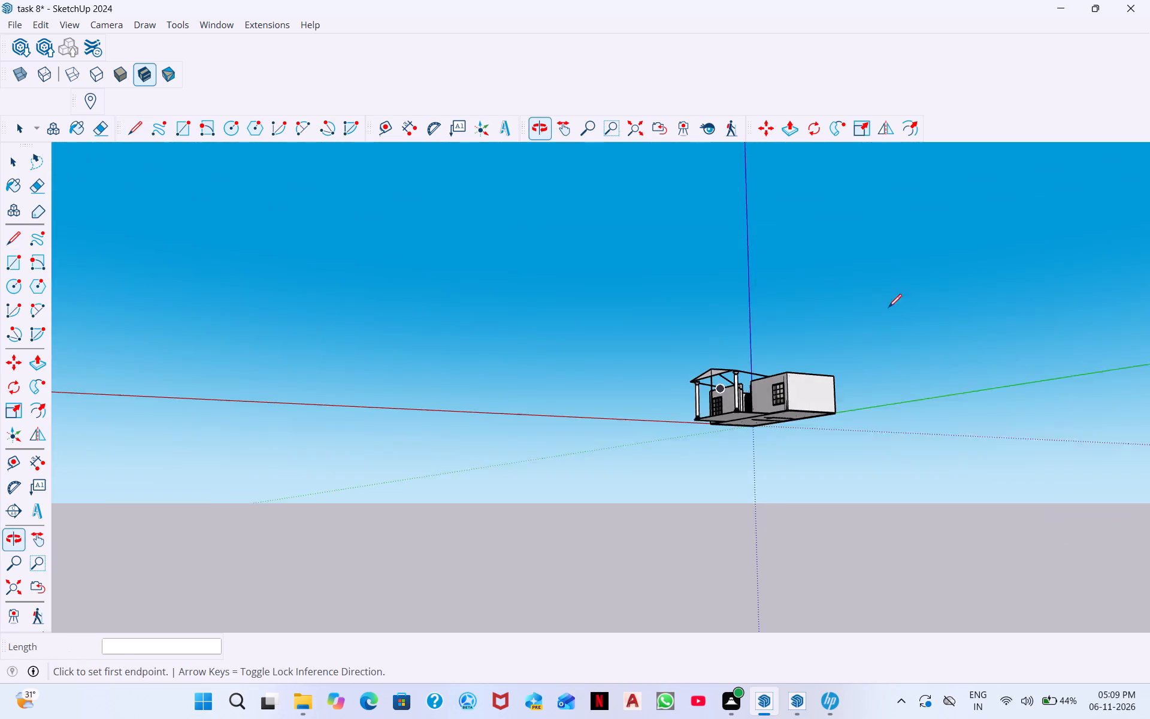
{"action": "middle_click_drag", "start_coordinate": [752, 403], "coordinate": [709, 486]}
{"action": "scroll", "coordinate": [724, 415], "scroll_direction": "up", "scroll_amount": 3}
{"action": "scroll", "coordinate": [783, 359], "scroll_direction": "up", "scroll_amount": 4}
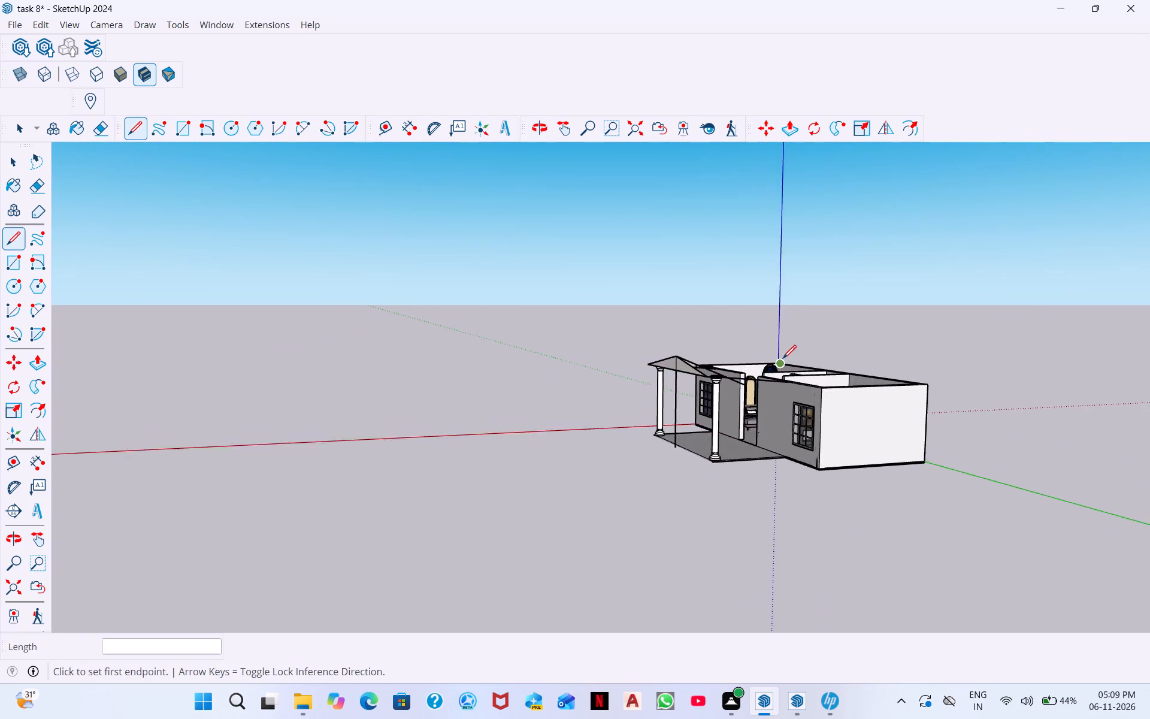
{"action": "scroll", "coordinate": [783, 358], "scroll_direction": "up", "scroll_amount": 19}
{"action": "scroll", "coordinate": [638, 464], "scroll_direction": "down", "scroll_amount": 8}
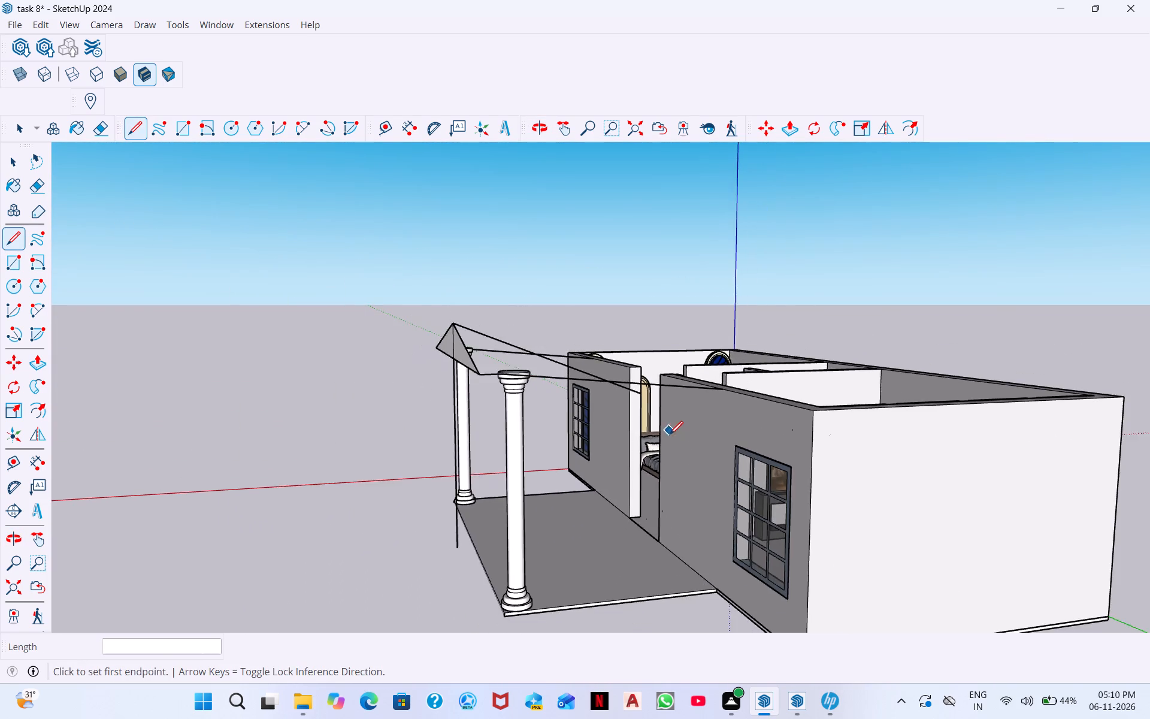
{"action": "middle_click_drag", "start_coordinate": [682, 452], "coordinate": [580, 651]}
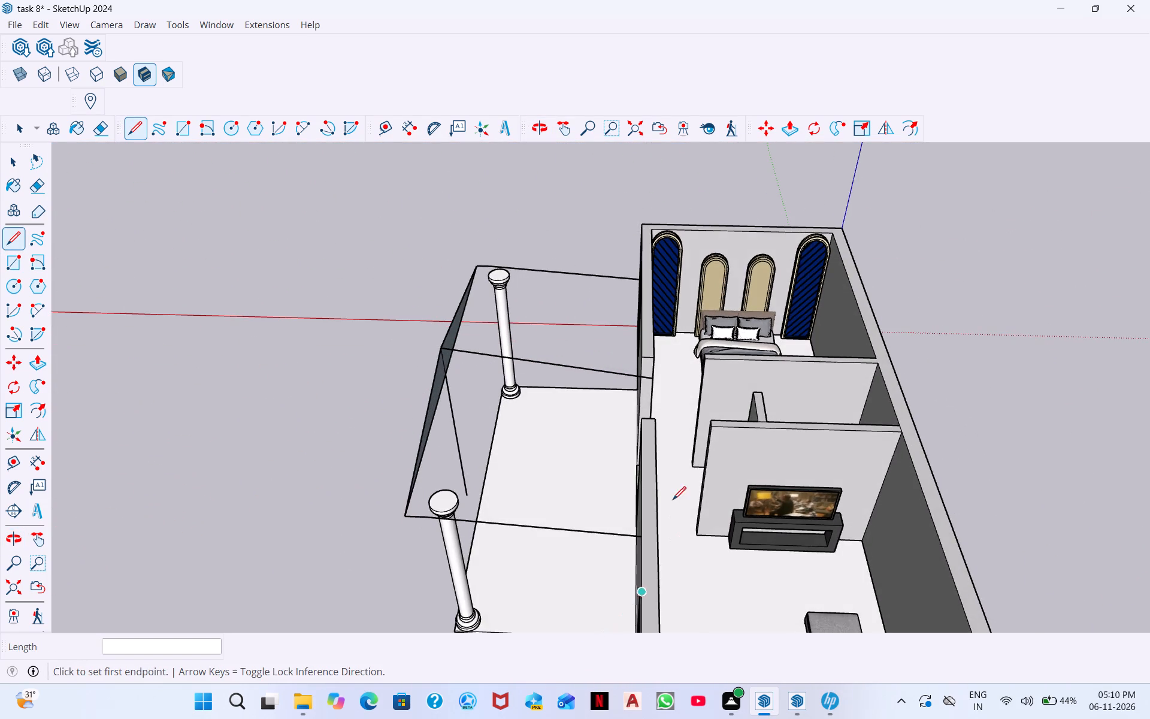
{"action": "scroll", "coordinate": [729, 416], "scroll_direction": "up", "scroll_amount": 5}
{"action": "scroll", "coordinate": [860, 385], "scroll_direction": "up", "scroll_amount": 1}
{"action": "middle_click_drag", "start_coordinate": [860, 383], "coordinate": [676, 337]}
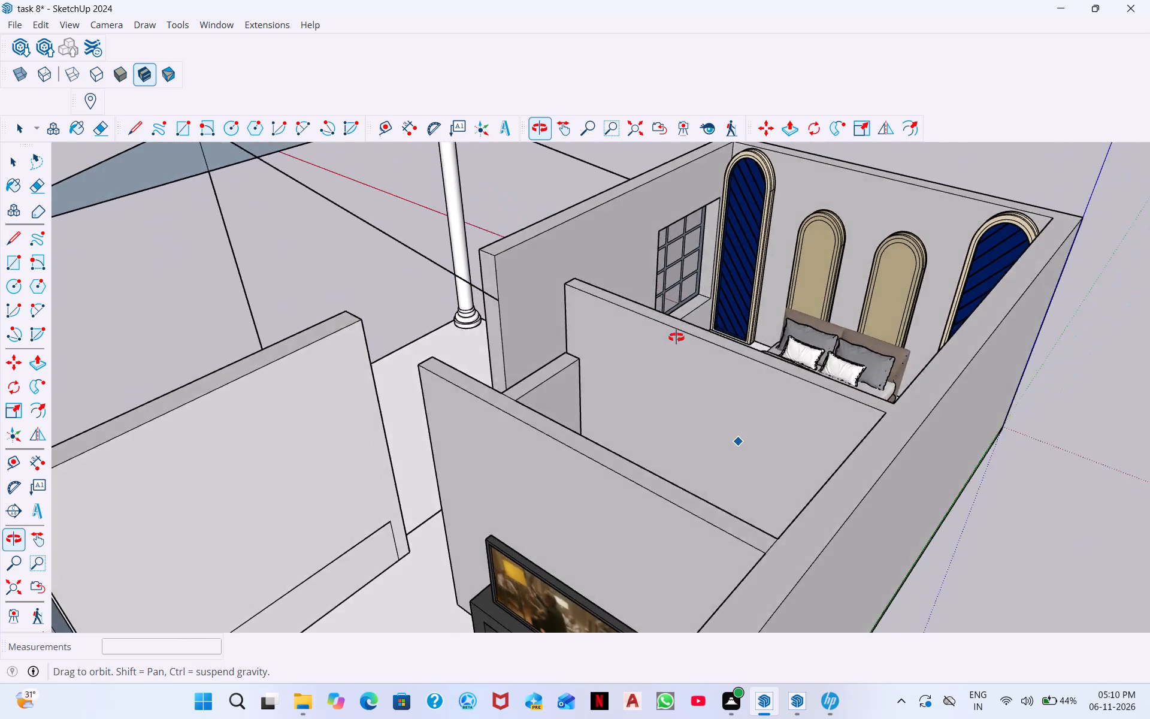
{"action": "middle_click_drag", "start_coordinate": [676, 337], "coordinate": [822, 345]}
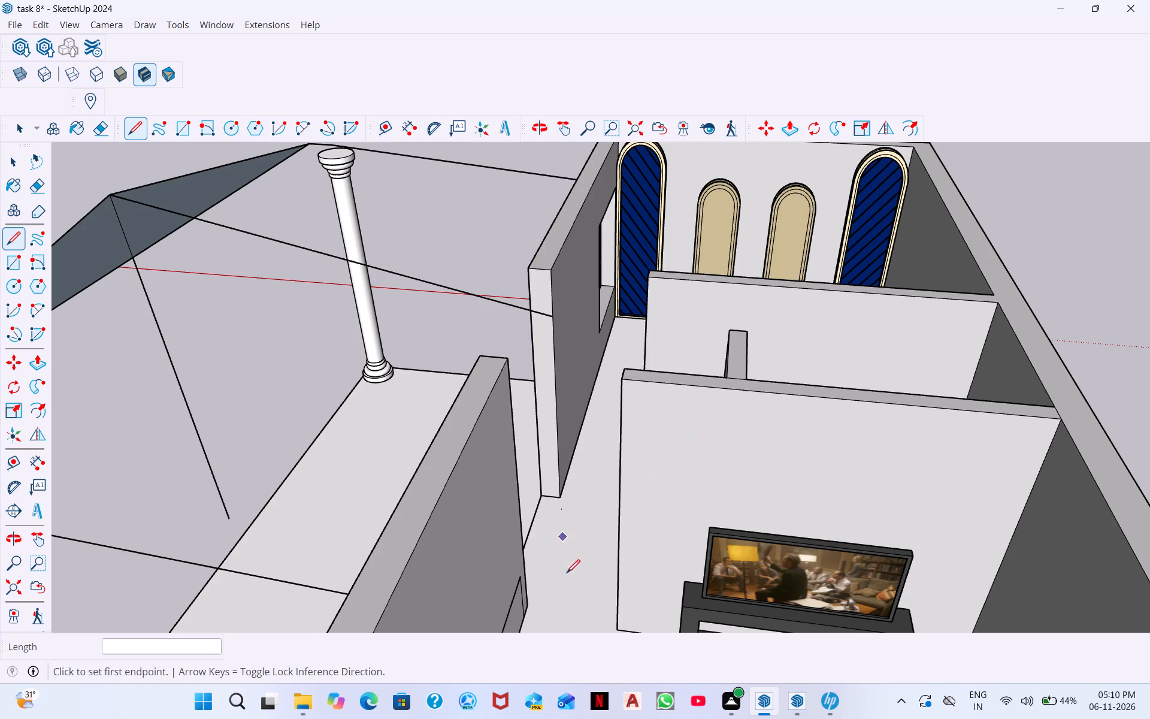
{"action": "scroll", "coordinate": [525, 598], "scroll_direction": "up", "scroll_amount": 3}
{"action": "scroll", "coordinate": [523, 598], "scroll_direction": "down", "scroll_amount": 7}
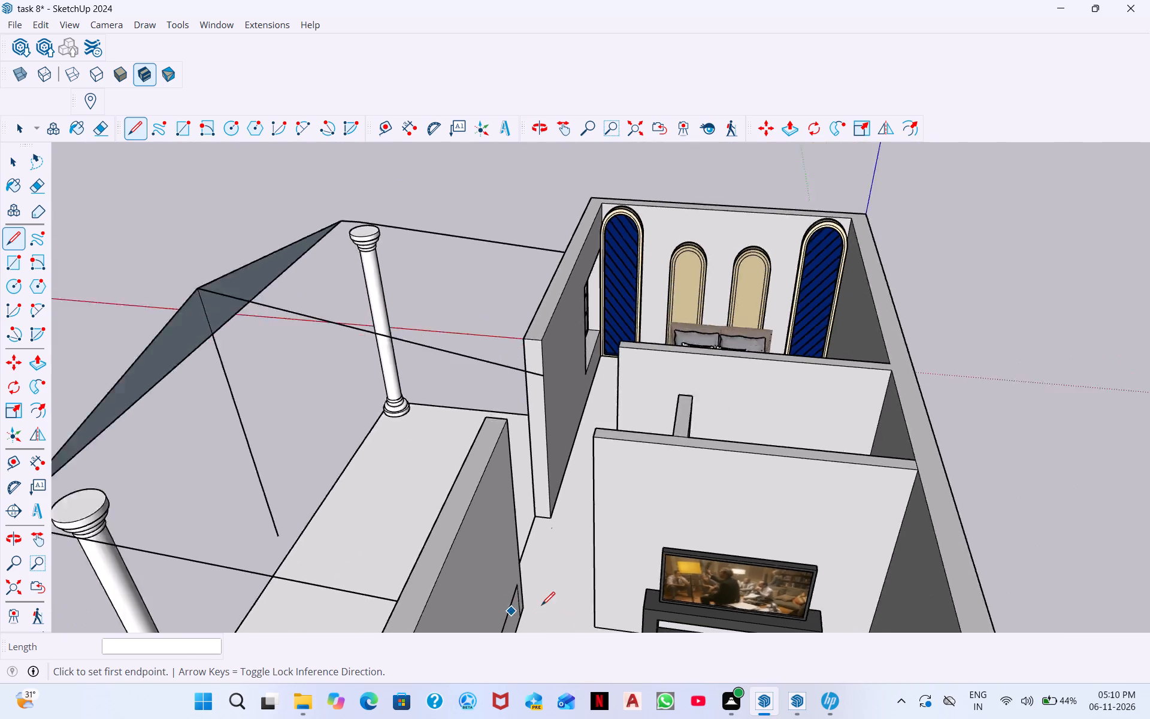
{"action": "scroll", "coordinate": [541, 605], "scroll_direction": "down", "scroll_amount": 4}
{"action": "middle_click_drag", "start_coordinate": [552, 602], "coordinate": [852, 486]}
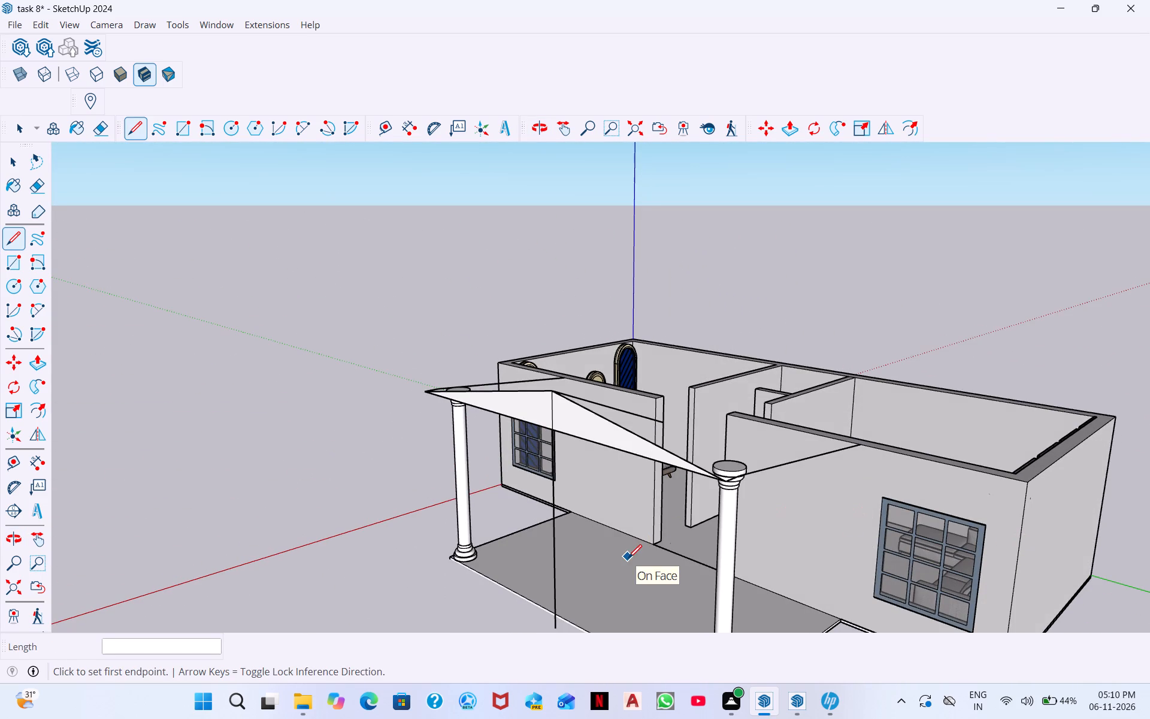
{"action": "key", "text": "space"}
{"action": "middle_click_drag", "start_coordinate": [401, 450], "coordinate": [447, 484]}
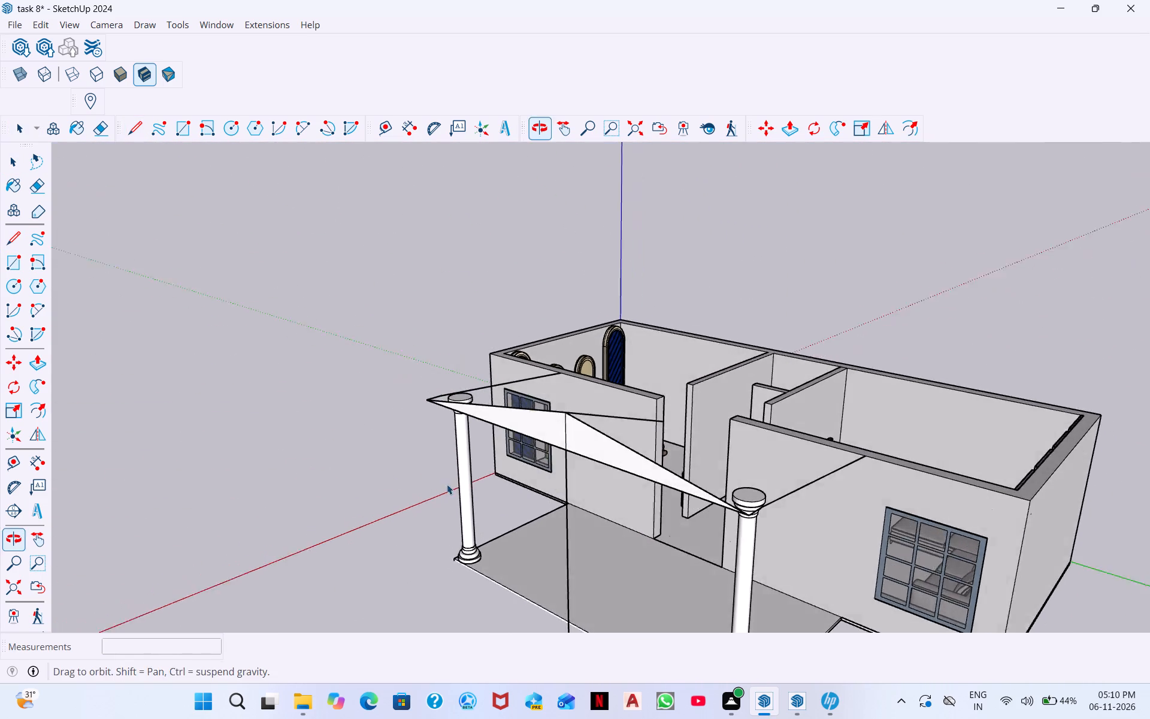
{"action": "middle_click_drag", "start_coordinate": [447, 484], "coordinate": [432, 481]}
{"action": "middle_click_drag", "start_coordinate": [486, 488], "coordinate": [467, 555]}
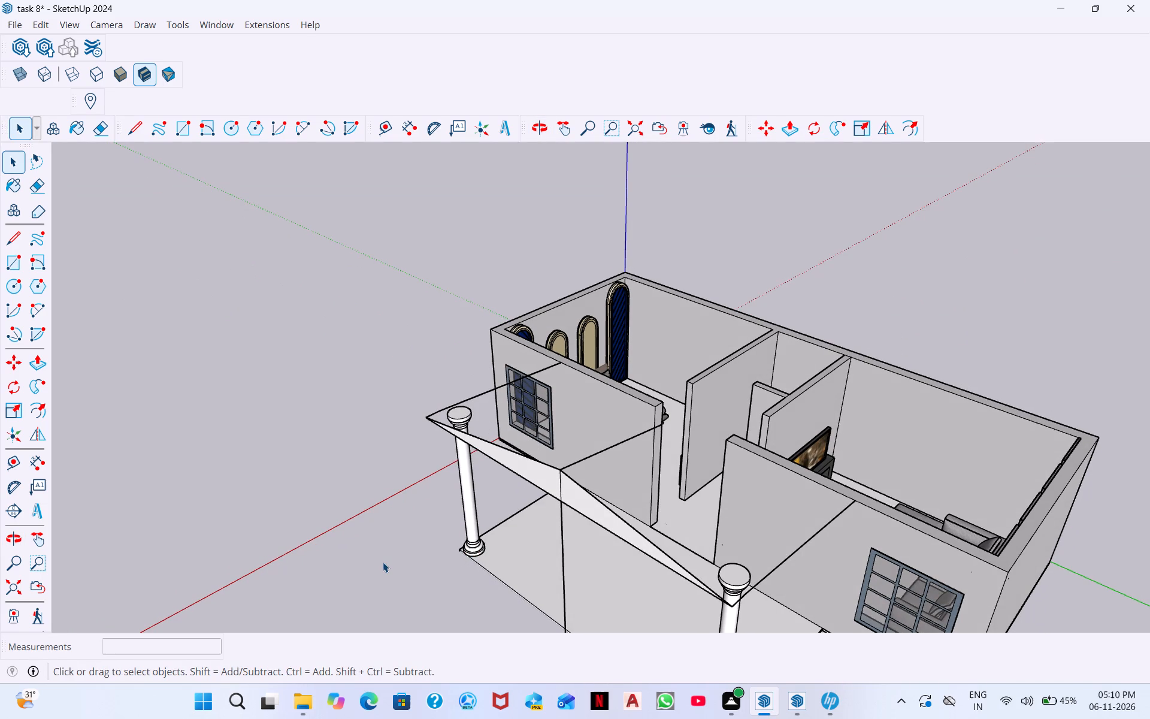
{"action": "middle_click_drag", "start_coordinate": [760, 443], "coordinate": [485, 487]}
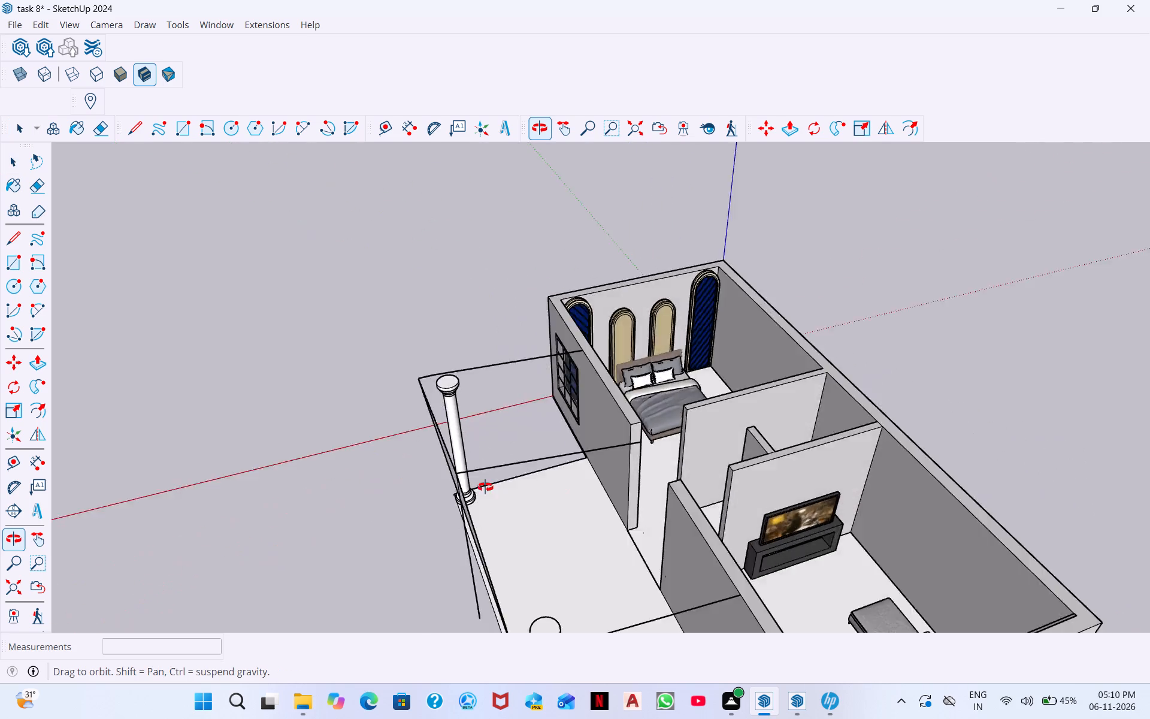
{"action": "middle_click_drag", "start_coordinate": [485, 487], "coordinate": [286, 446]}
{"action": "scroll", "coordinate": [619, 451], "scroll_direction": "down", "scroll_amount": 1}
{"action": "middle_click_drag", "start_coordinate": [612, 449], "coordinate": [462, 413]}
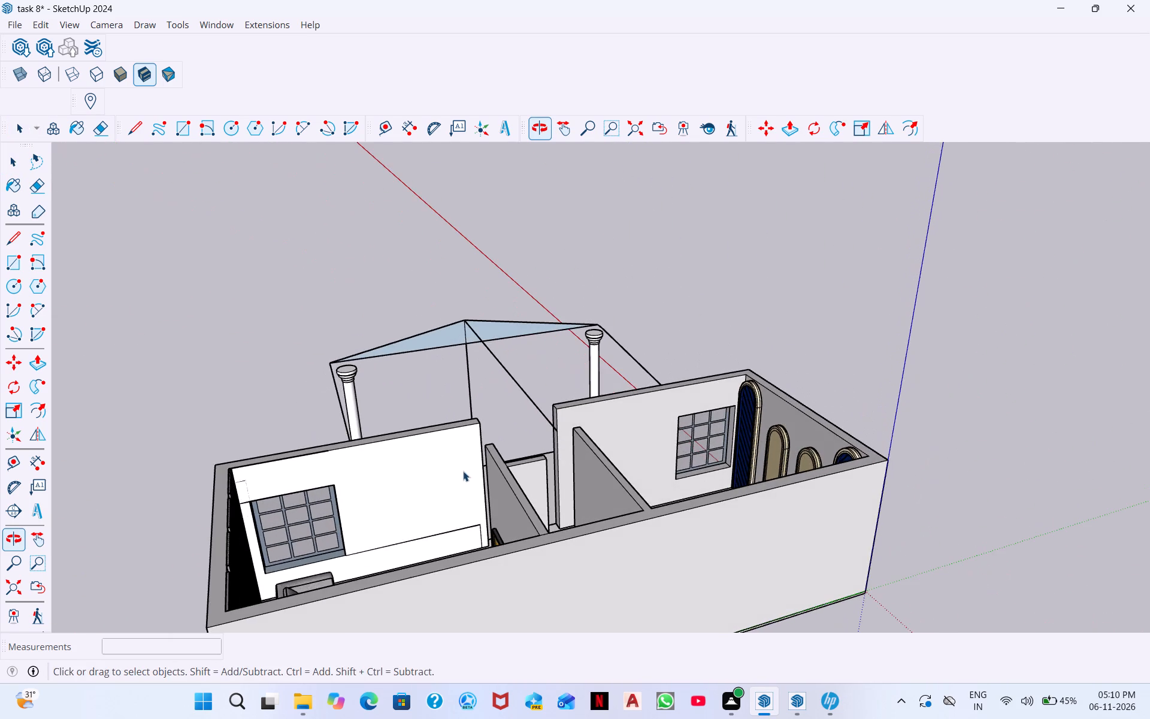
{"action": "middle_click_drag", "start_coordinate": [456, 533], "coordinate": [128, 530]}
{"action": "middle_click_drag", "start_coordinate": [598, 506], "coordinate": [382, 548]}
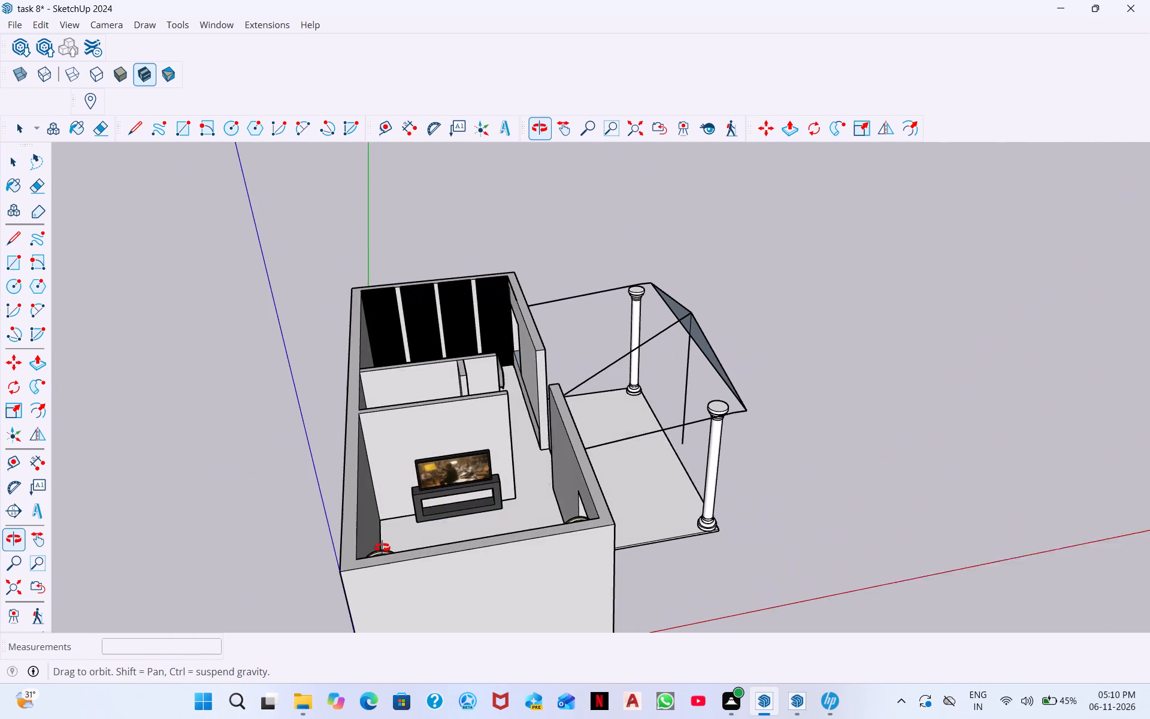
{"action": "middle_click_drag", "start_coordinate": [382, 548], "coordinate": [382, 546]}
Import the DOORS model from the HOME MATERIAL folder and place it on open ground outside the house, beyond the porch.
{"action": "middle_click_drag", "start_coordinate": [531, 463], "coordinate": [490, 610]}
{"action": "scroll", "coordinate": [532, 504], "scroll_direction": "up", "scroll_amount": 5}
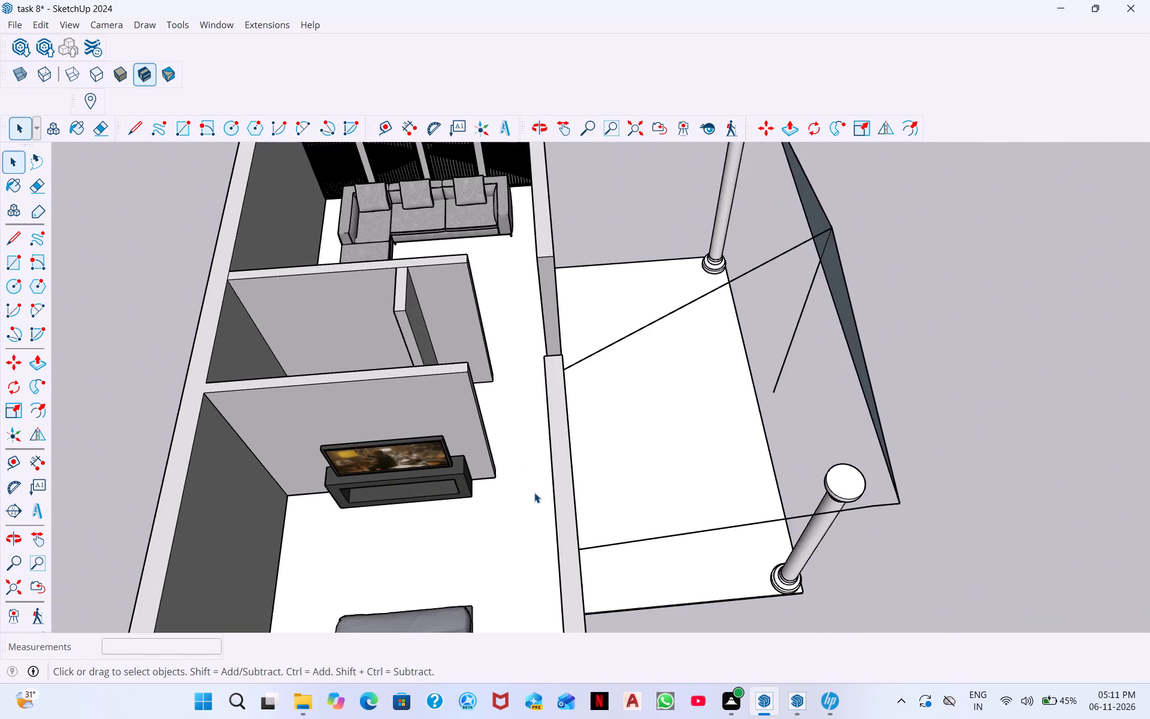
{"action": "scroll", "coordinate": [534, 493], "scroll_direction": "up", "scroll_amount": 4}
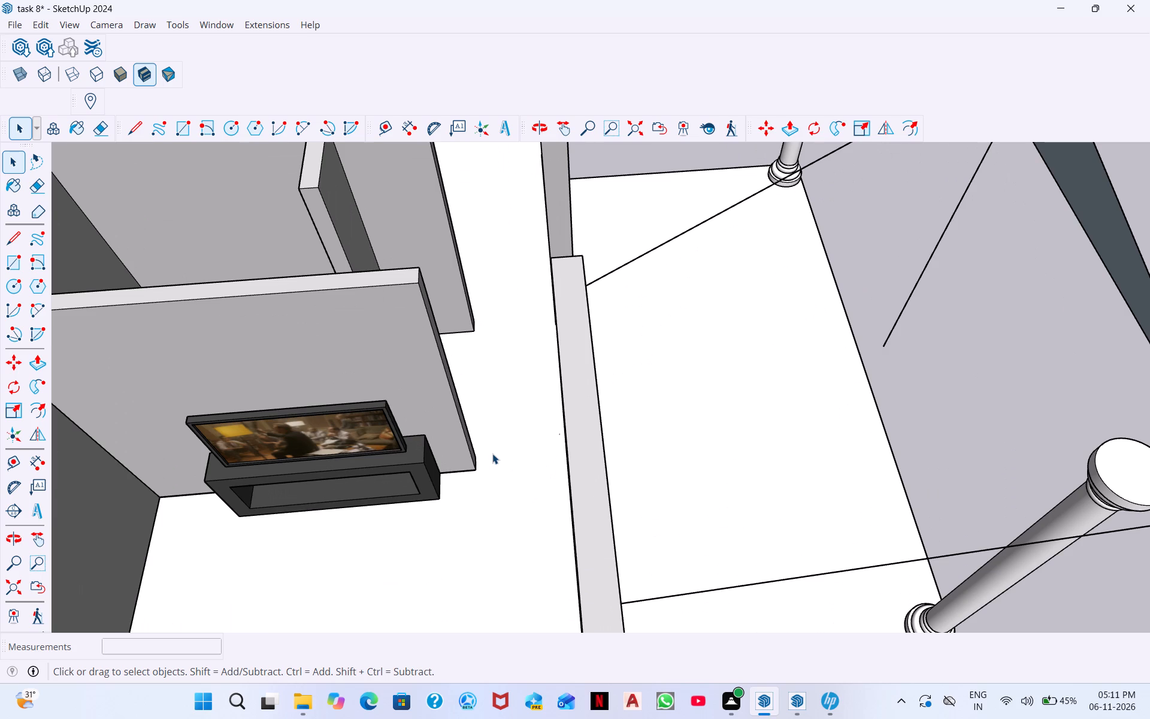
{"action": "scroll", "coordinate": [492, 454], "scroll_direction": "up", "scroll_amount": 2}
{"action": "middle_click_drag", "start_coordinate": [488, 472], "coordinate": [761, 501]}
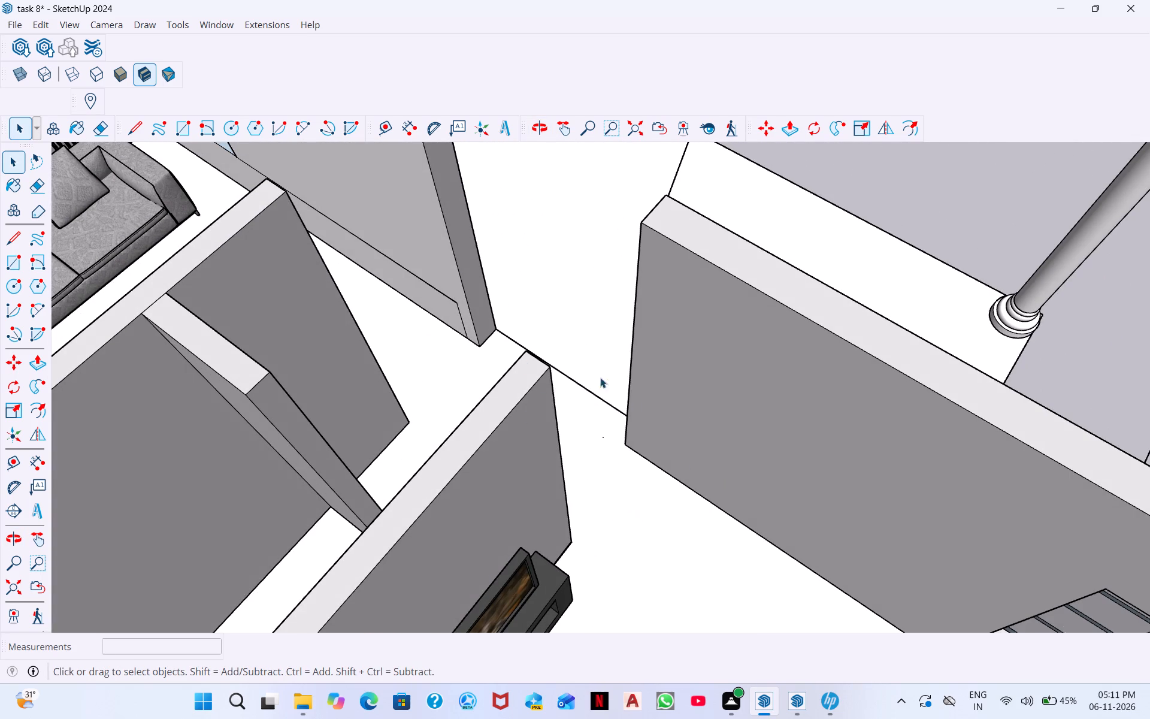
{"action": "middle_click_drag", "start_coordinate": [659, 462], "coordinate": [629, 346]}
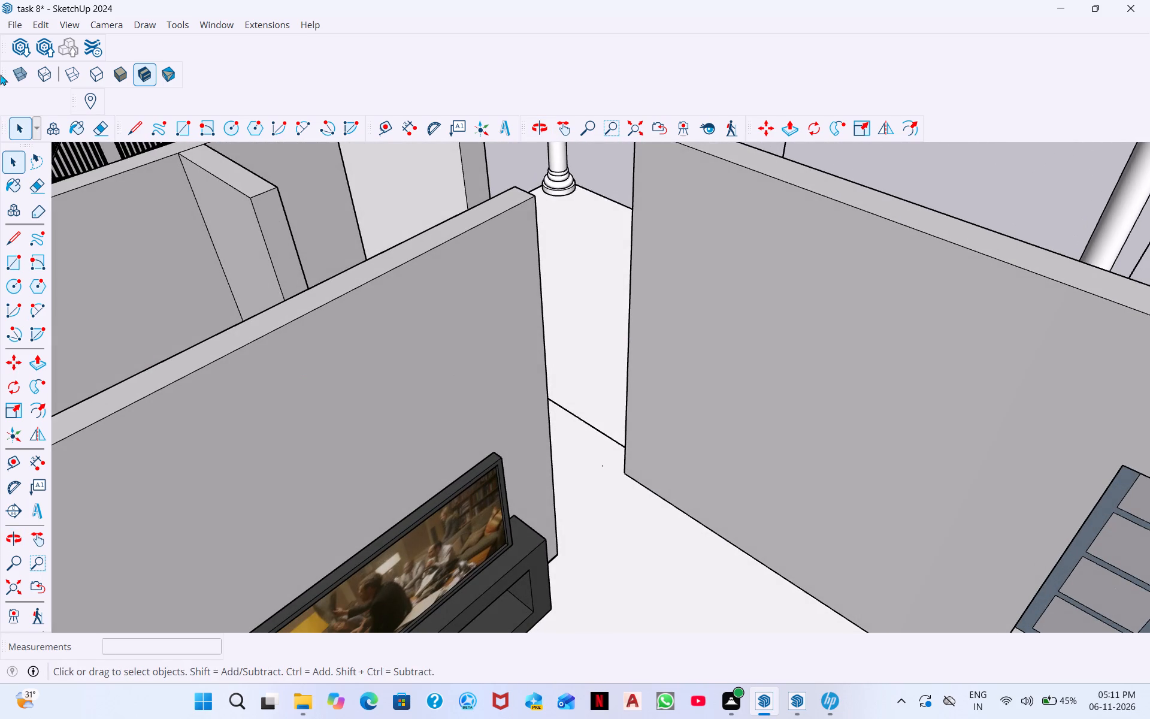
{"action": "left_click", "coordinate": [17, 23]}
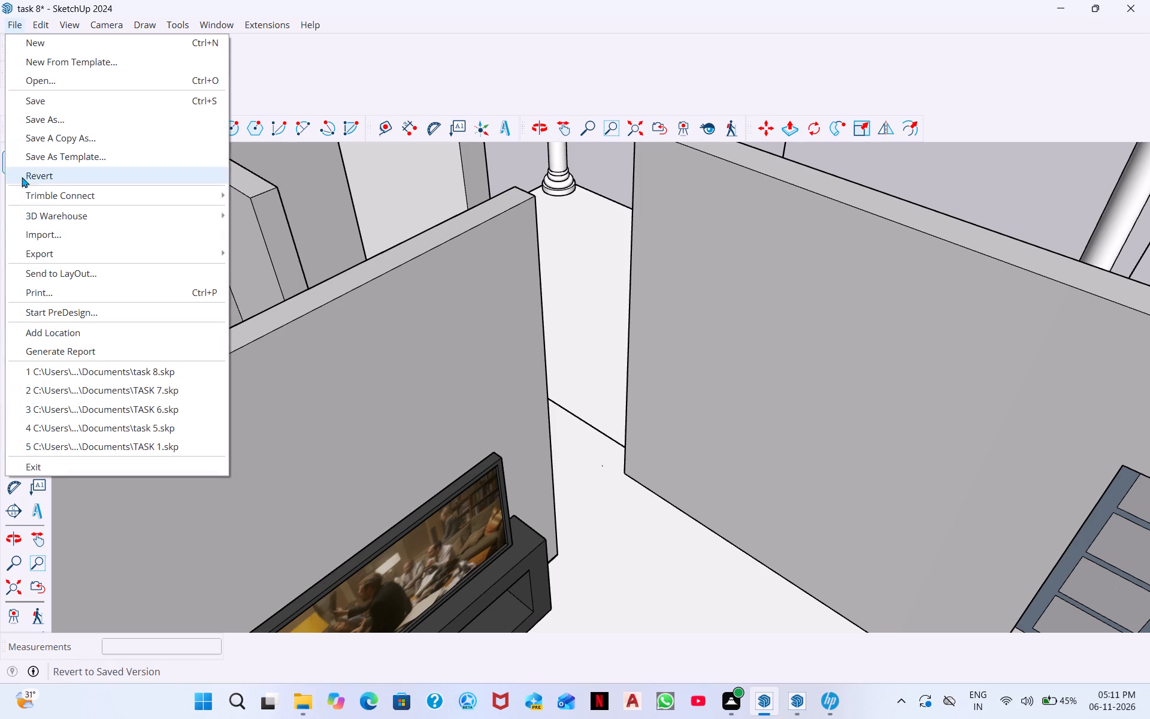
{"action": "left_click", "coordinate": [55, 240]}
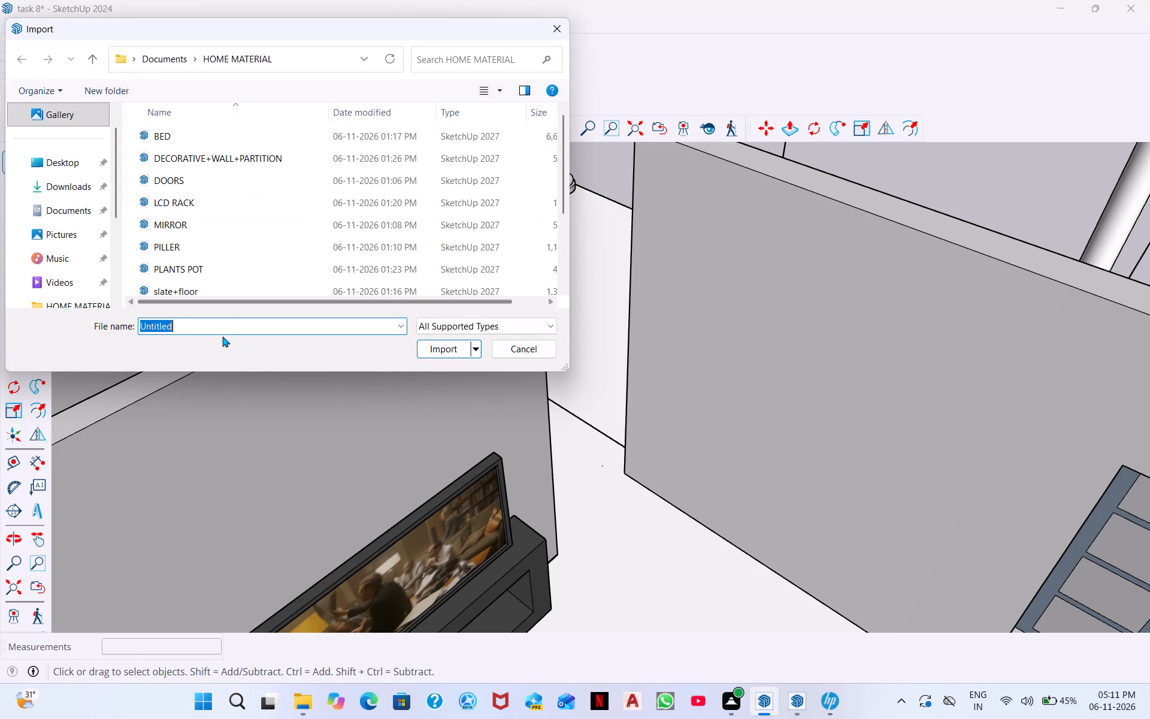
{"action": "left_click", "coordinate": [187, 181]}
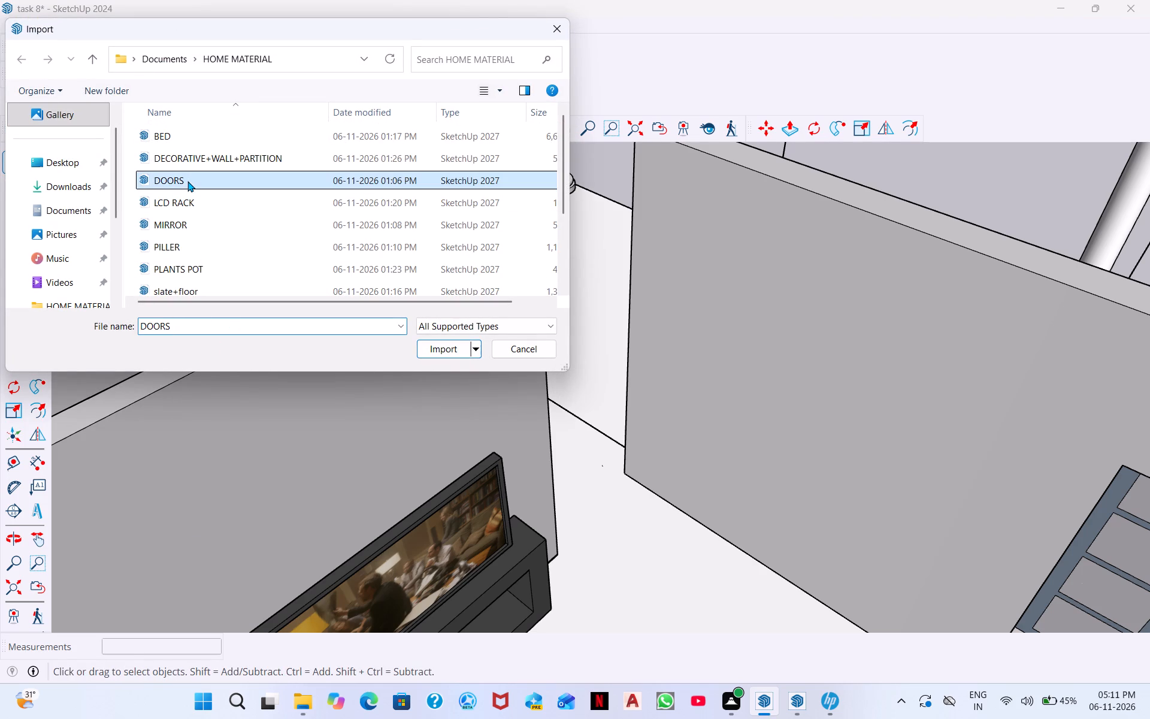
{"action": "left_click", "coordinate": [445, 348]}
{"action": "scroll", "coordinate": [445, 348], "scroll_direction": "down", "scroll_amount": 4}
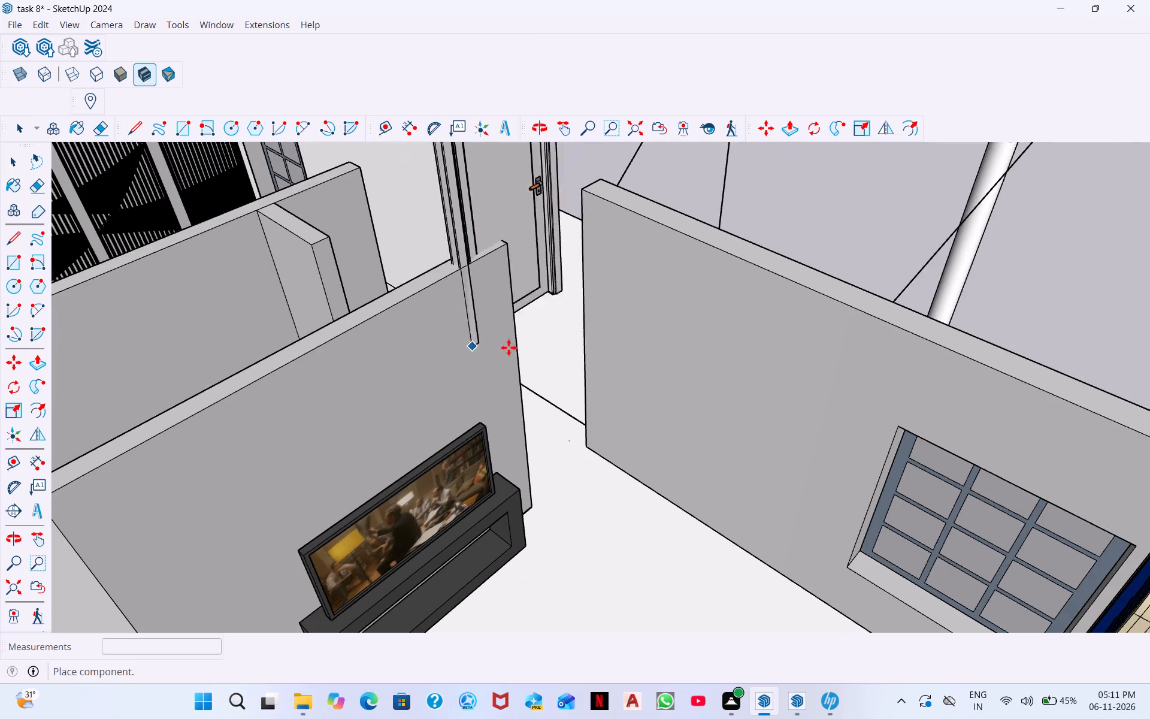
{"action": "scroll", "coordinate": [517, 351], "scroll_direction": "down", "scroll_amount": 1}
{"action": "scroll", "coordinate": [229, 507], "scroll_direction": "down", "scroll_amount": 12}
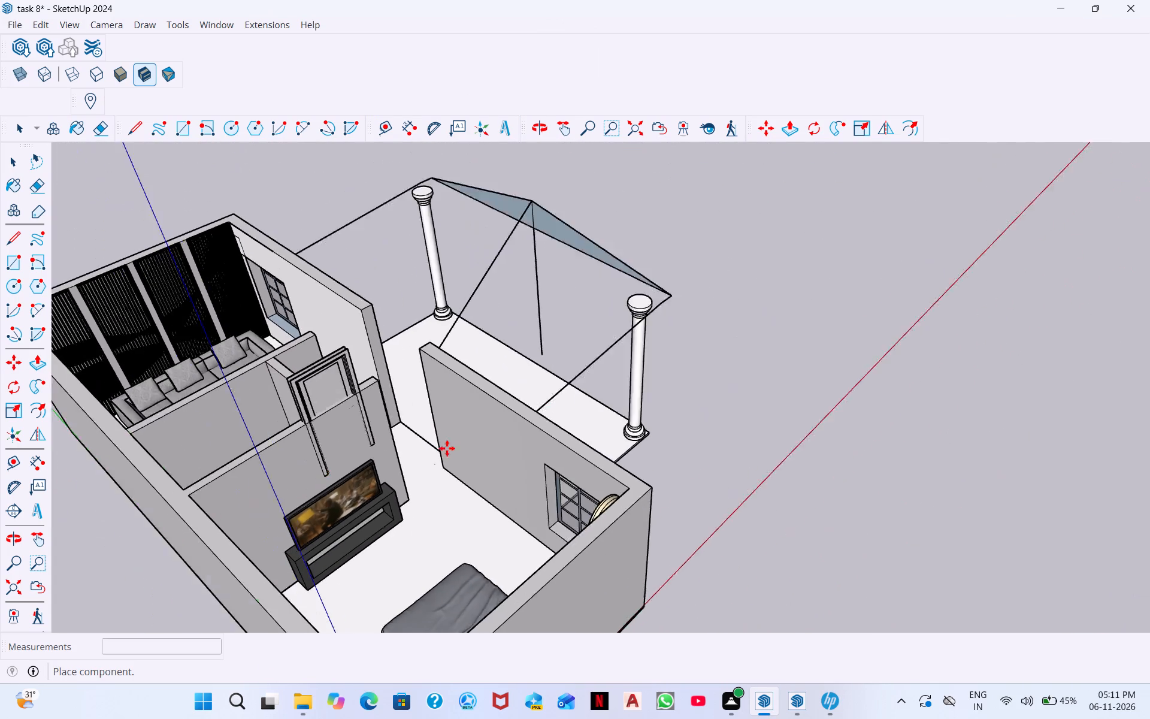
{"action": "left_click", "coordinate": [855, 395]}
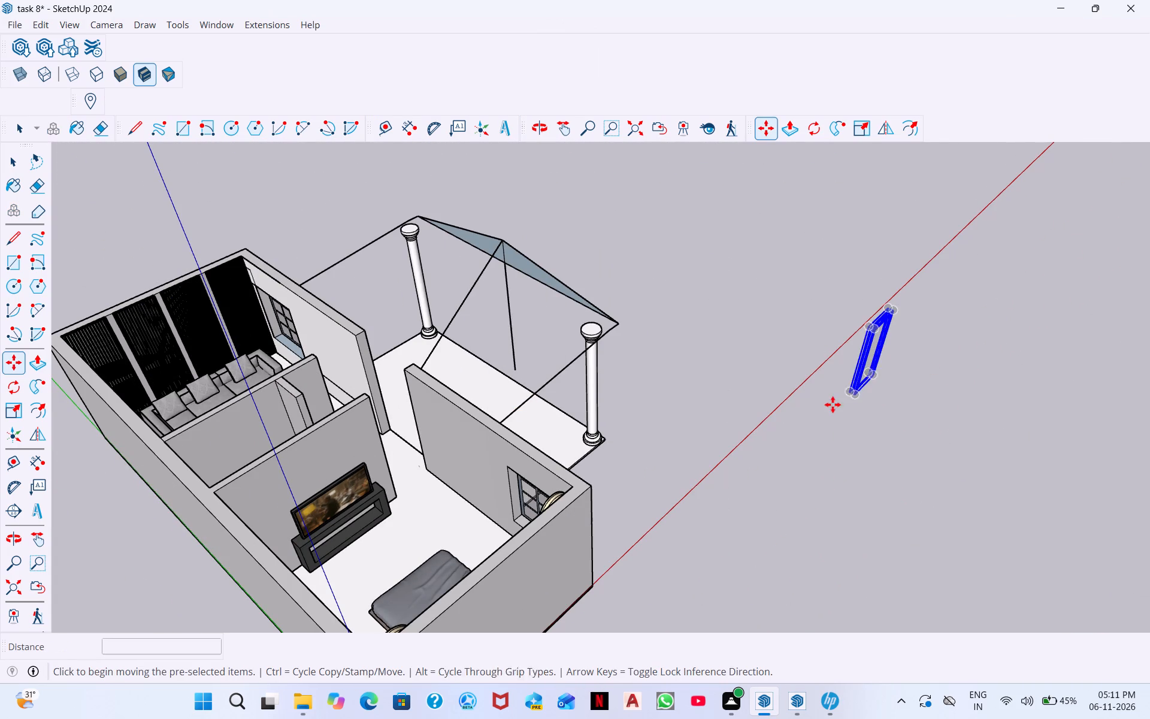
{"action": "key", "text": "Escape"}
Move the imported door about 7' 2 1/2" closer to the porch.
{"action": "middle_click_drag", "start_coordinate": [828, 484], "coordinate": [875, 524]}
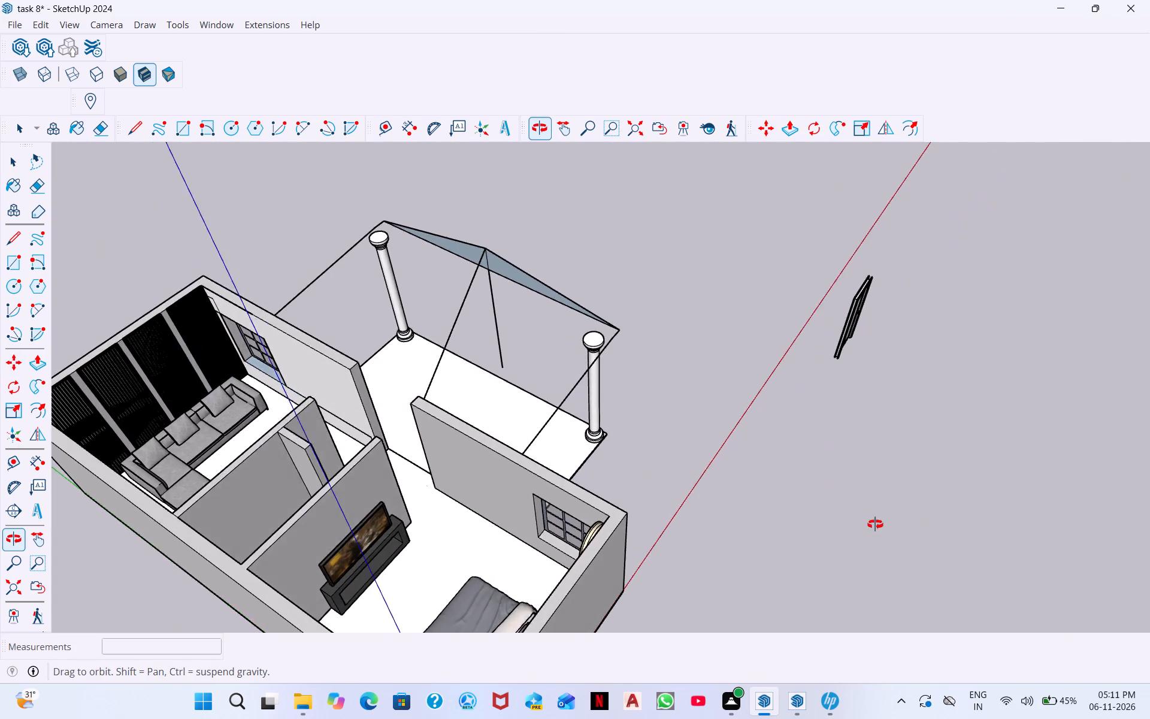
{"action": "middle_click_drag", "start_coordinate": [875, 524], "coordinate": [1097, 514]}
{"action": "middle_click_drag", "start_coordinate": [879, 521], "coordinate": [1138, 496]}
{"action": "middle_click_drag", "start_coordinate": [828, 555], "coordinate": [1090, 496]}
{"action": "middle_click_drag", "start_coordinate": [834, 567], "coordinate": [1115, 486]}
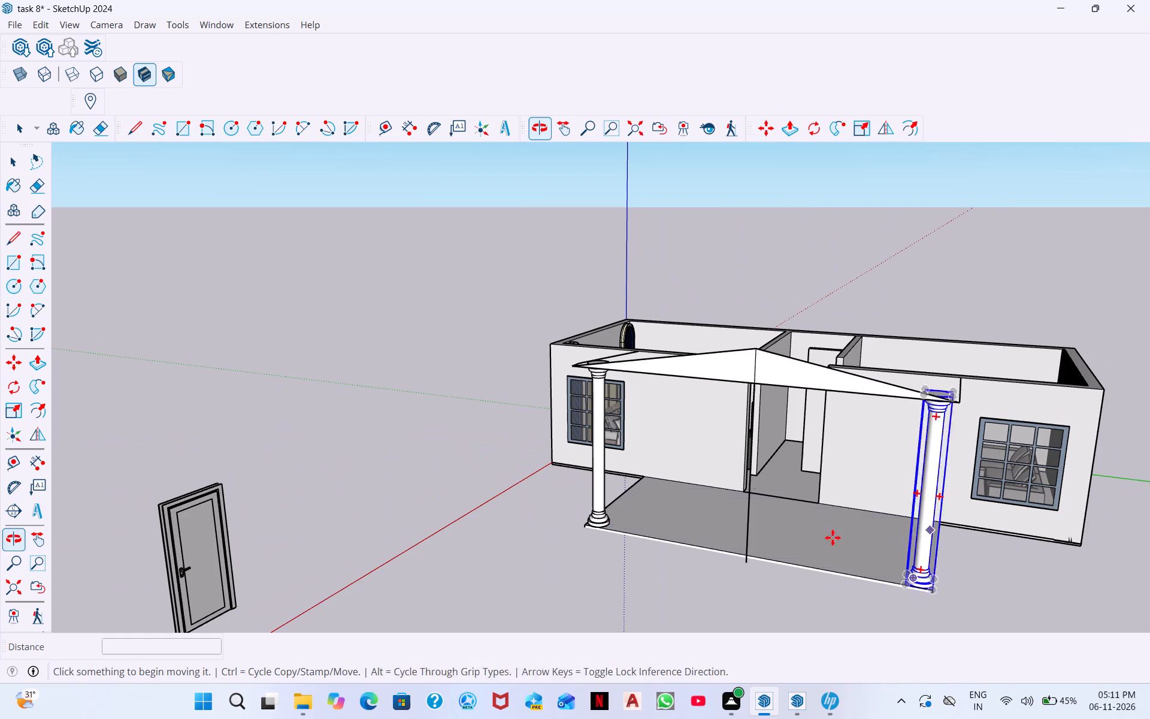
{"action": "scroll", "coordinate": [178, 554], "scroll_direction": "down", "scroll_amount": 1}
{"action": "scroll", "coordinate": [241, 586], "scroll_direction": "down", "scroll_amount": 3}
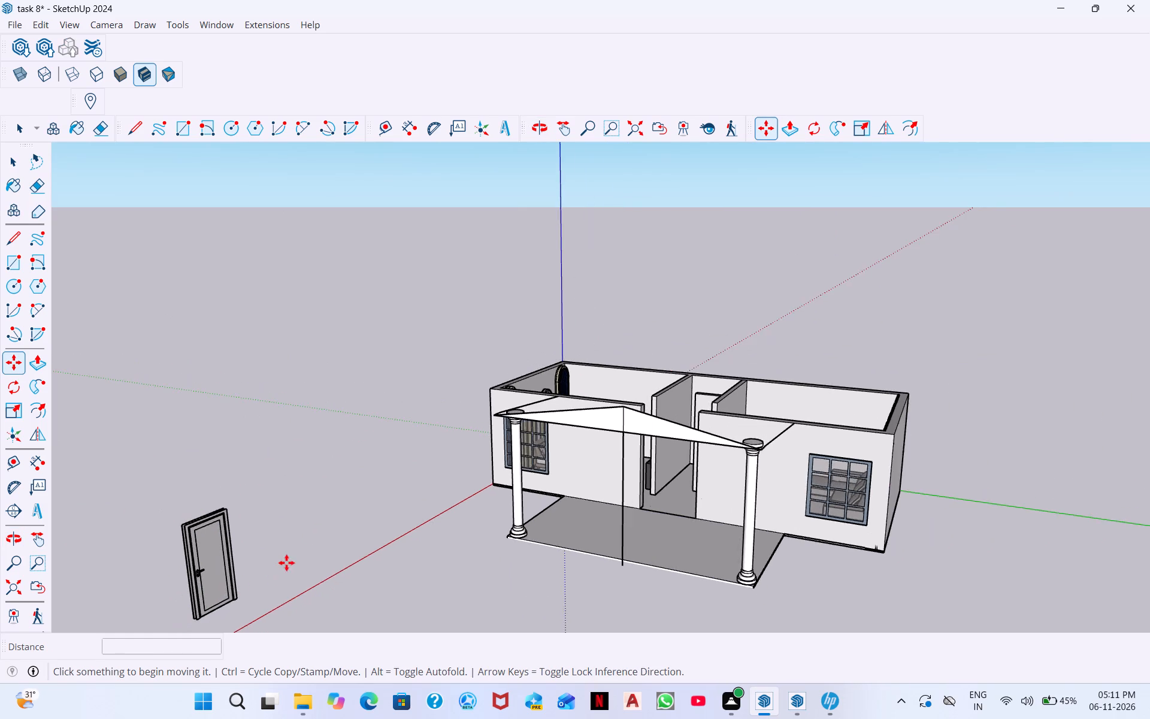
{"action": "middle_click_drag", "start_coordinate": [277, 566], "coordinate": [192, 502]}
{"action": "scroll", "coordinate": [207, 496], "scroll_direction": "down", "scroll_amount": 3}
{"action": "scroll", "coordinate": [228, 488], "scroll_direction": "up", "scroll_amount": 4}
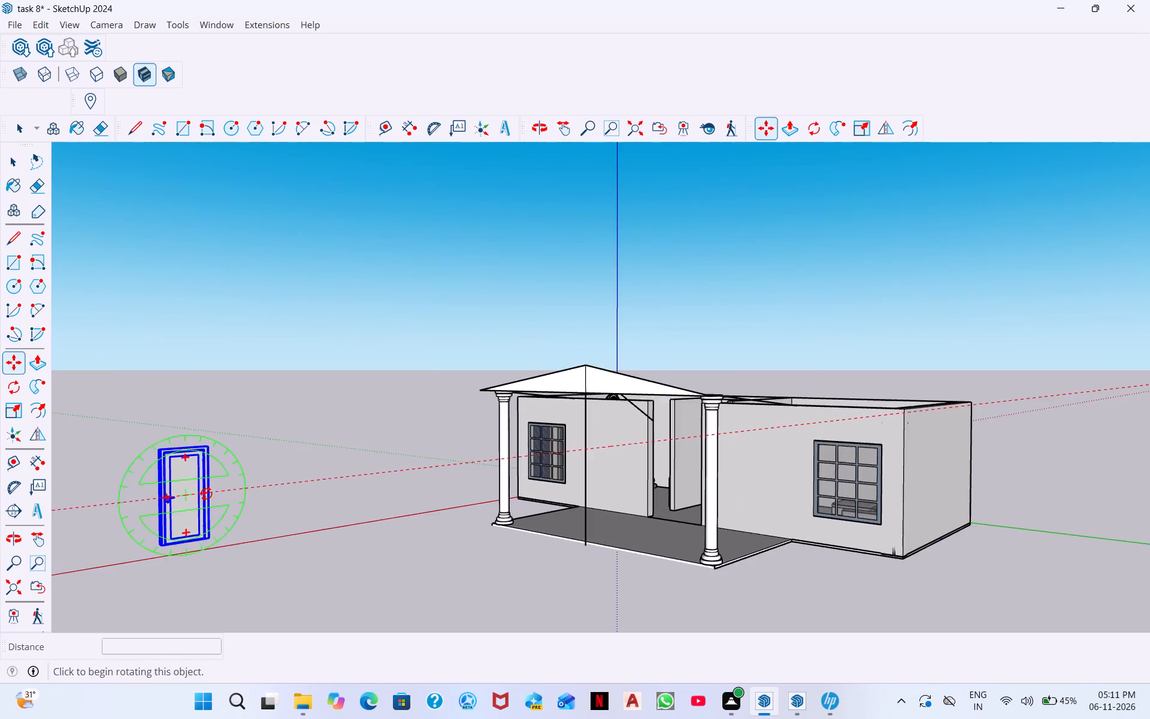
{"action": "scroll", "coordinate": [203, 498], "scroll_direction": "up", "scroll_amount": 13}
{"action": "scroll", "coordinate": [138, 496], "scroll_direction": "up", "scroll_amount": 6}
{"action": "scroll", "coordinate": [138, 496], "scroll_direction": "down", "scroll_amount": 7}
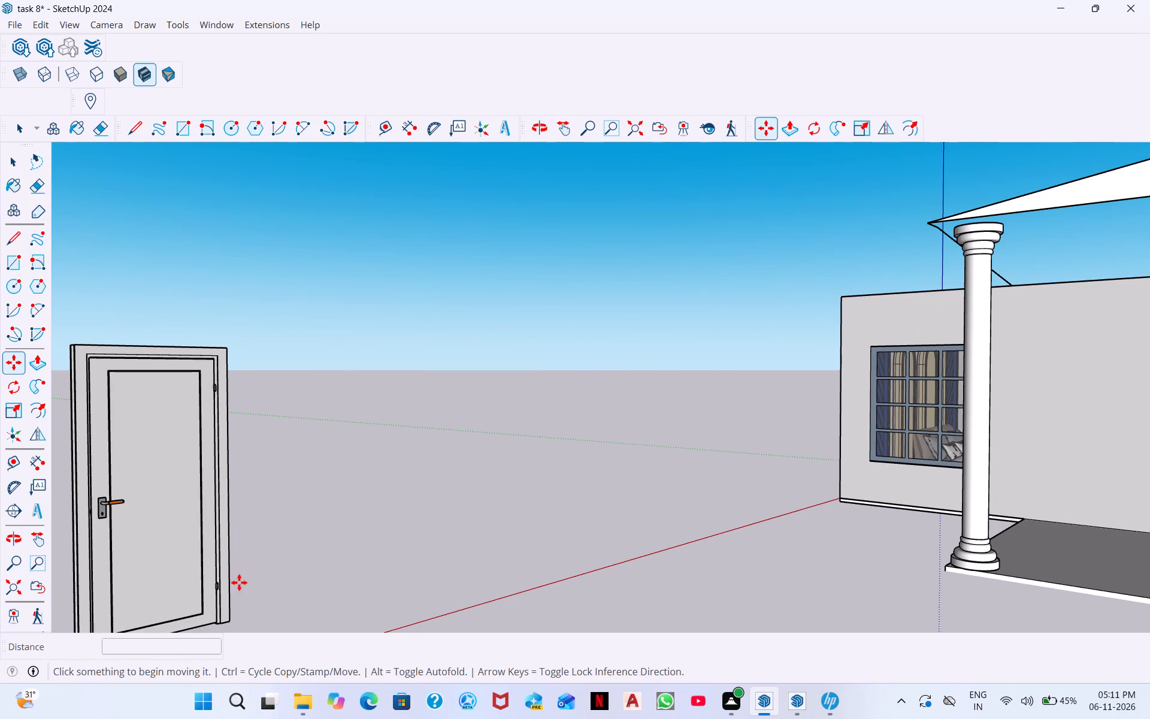
{"action": "scroll", "coordinate": [237, 562], "scroll_direction": "down", "scroll_amount": 4}
{"action": "scroll", "coordinate": [231, 569], "scroll_direction": "up", "scroll_amount": 6}
{"action": "scroll", "coordinate": [231, 571], "scroll_direction": "down", "scroll_amount": 2}
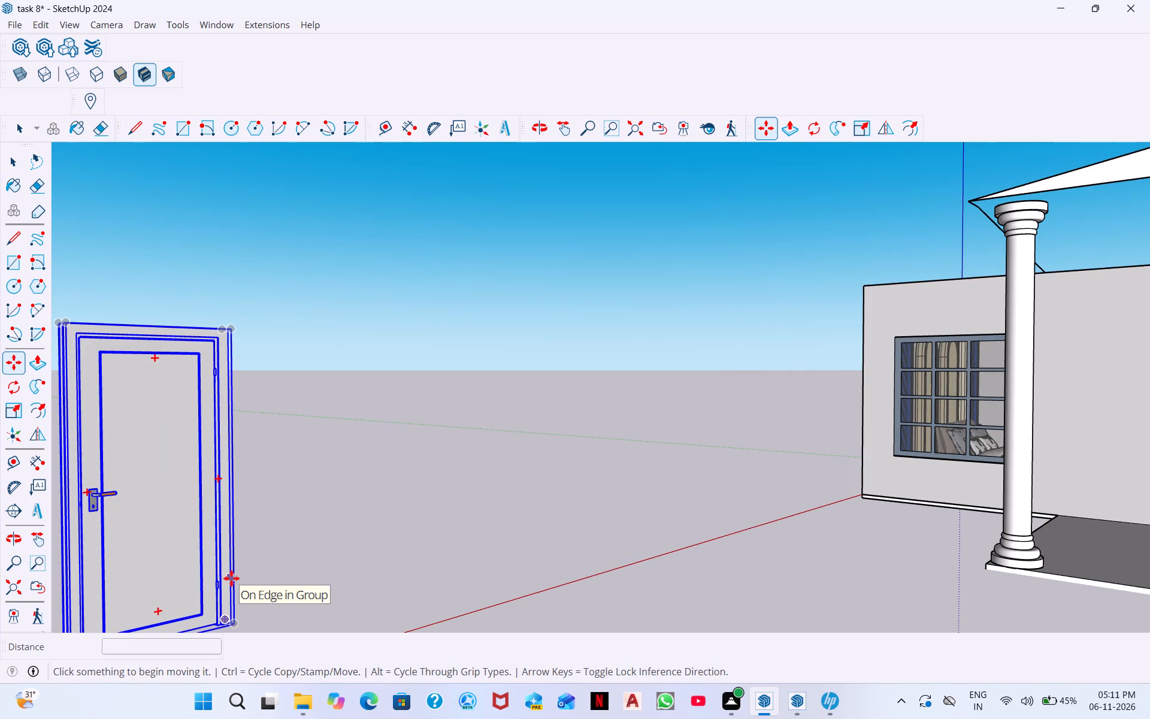
{"action": "left_click", "coordinate": [223, 548]}
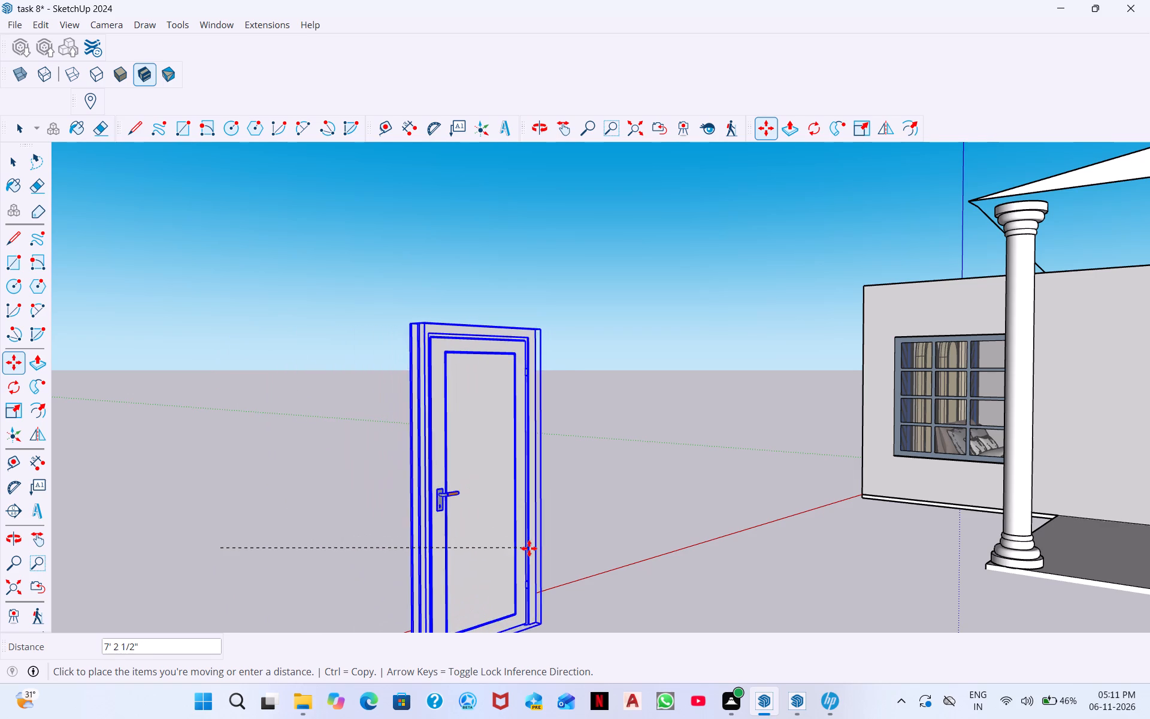
{"action": "left_click", "coordinate": [529, 548]}
Flip the imported door about its red plane to swap the handle side, and about its green plane to reverse front and back.
{"action": "middle_click_drag", "start_coordinate": [538, 590], "coordinate": [434, 489]}
{"action": "middle_click_drag", "start_coordinate": [377, 534], "coordinate": [350, 618]}
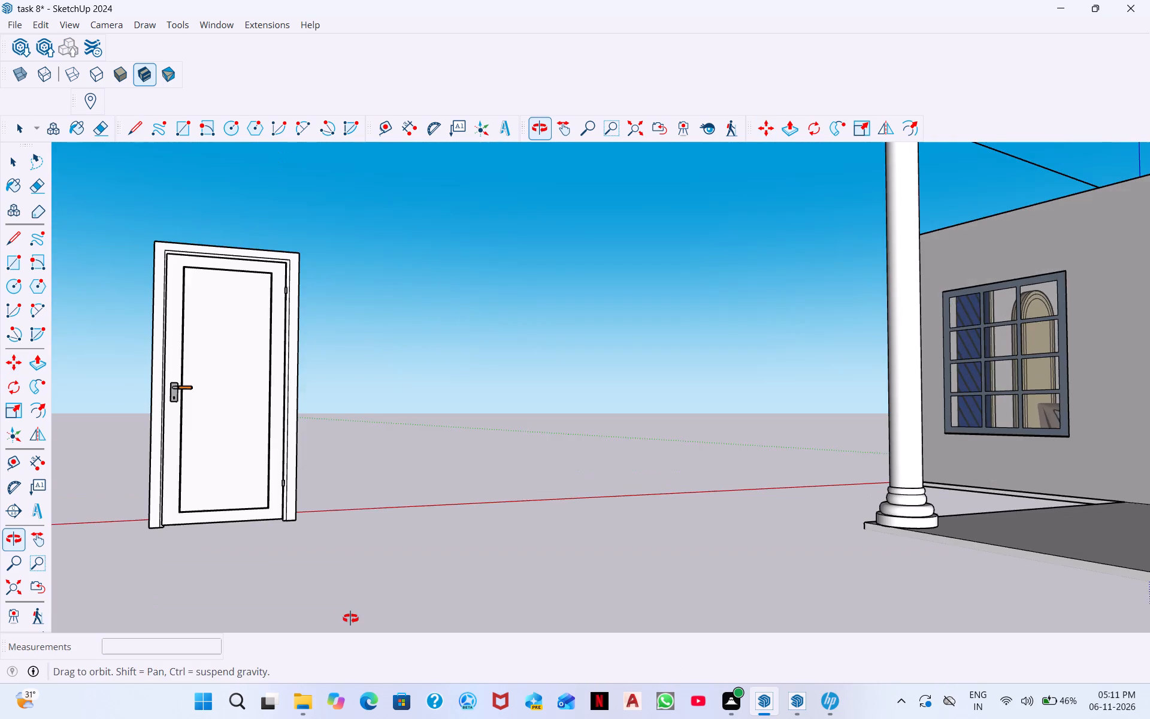
{"action": "middle_click_drag", "start_coordinate": [350, 618], "coordinate": [350, 618]}
{"action": "scroll", "coordinate": [320, 563], "scroll_direction": "down", "scroll_amount": 6}
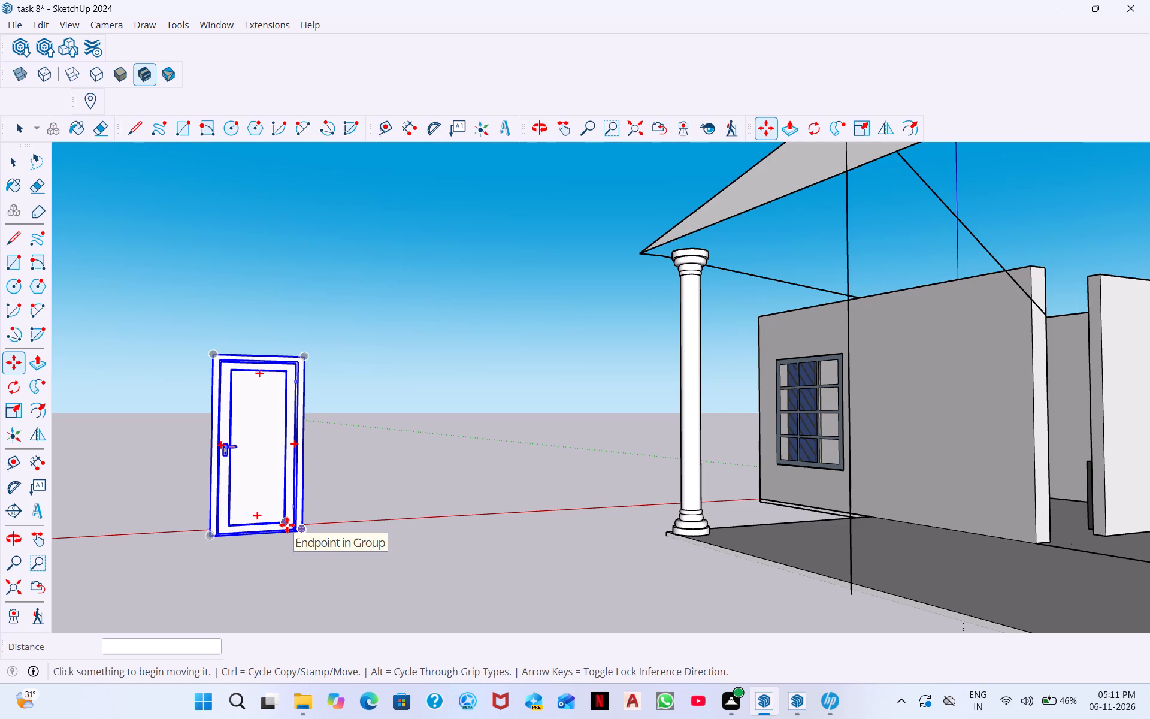
{"action": "key", "text": "Escape"}
{"action": "key", "text": "space"}
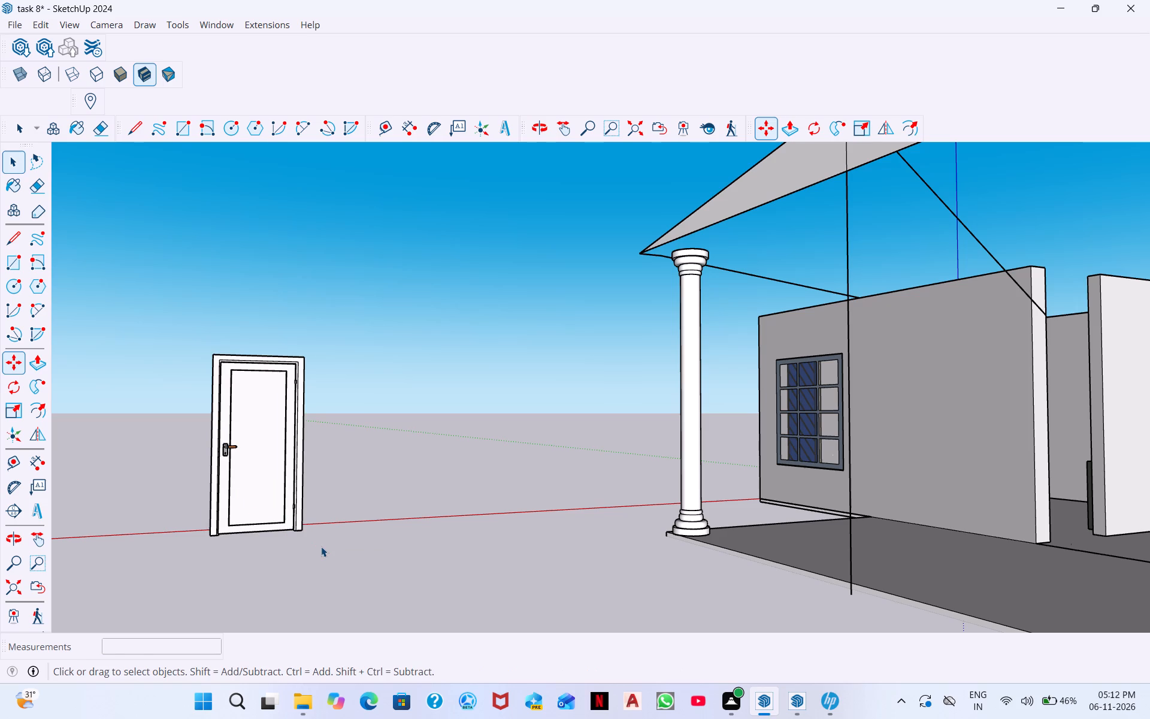
{"action": "left_click_drag", "start_coordinate": [321, 547], "coordinate": [186, 343]}
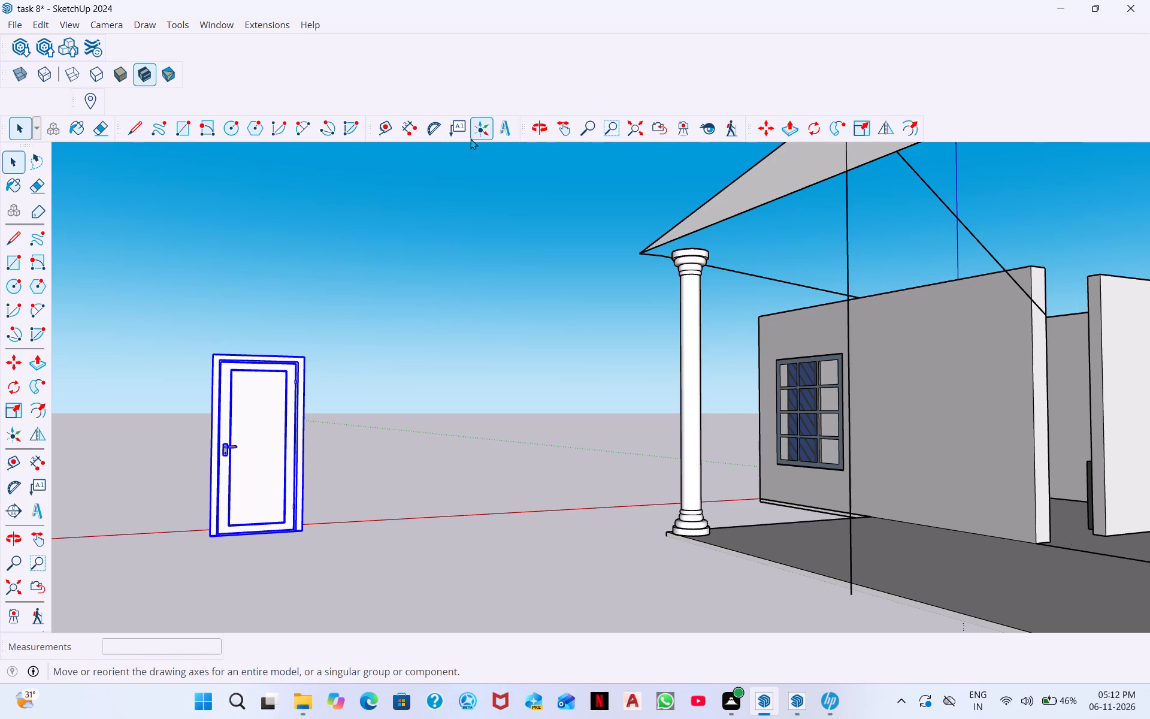
{"action": "left_click", "coordinate": [883, 131]}
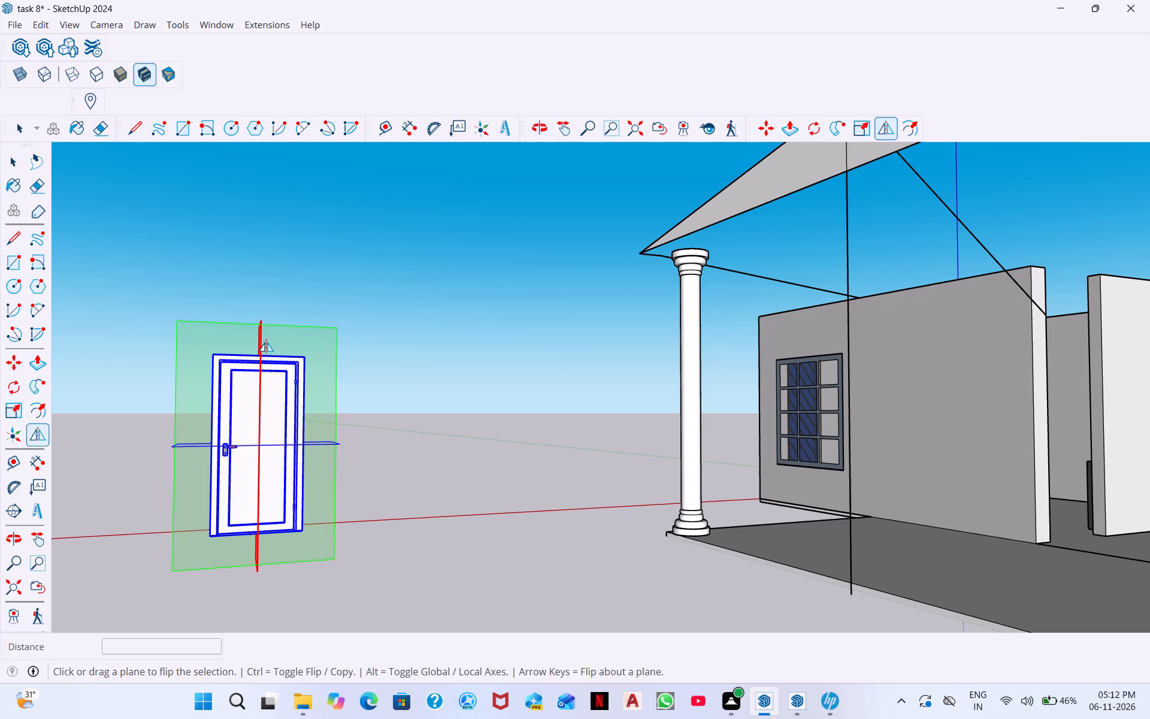
{"action": "left_click", "coordinate": [261, 342]}
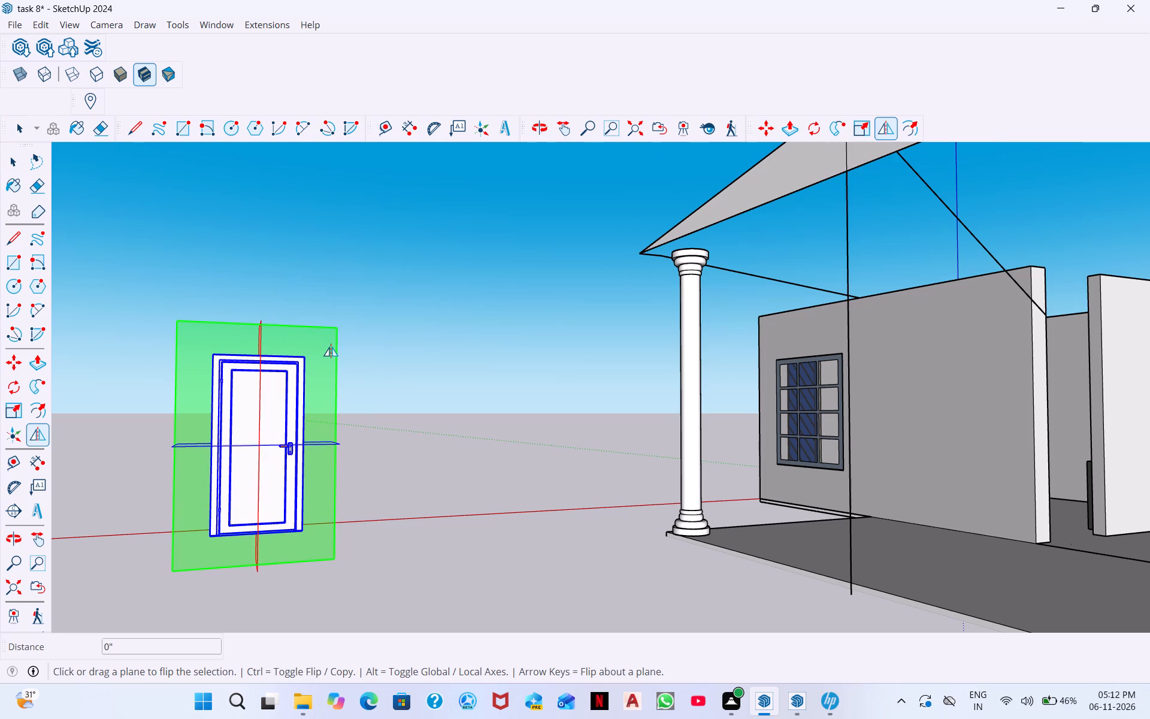
{"action": "left_click", "coordinate": [331, 347]}
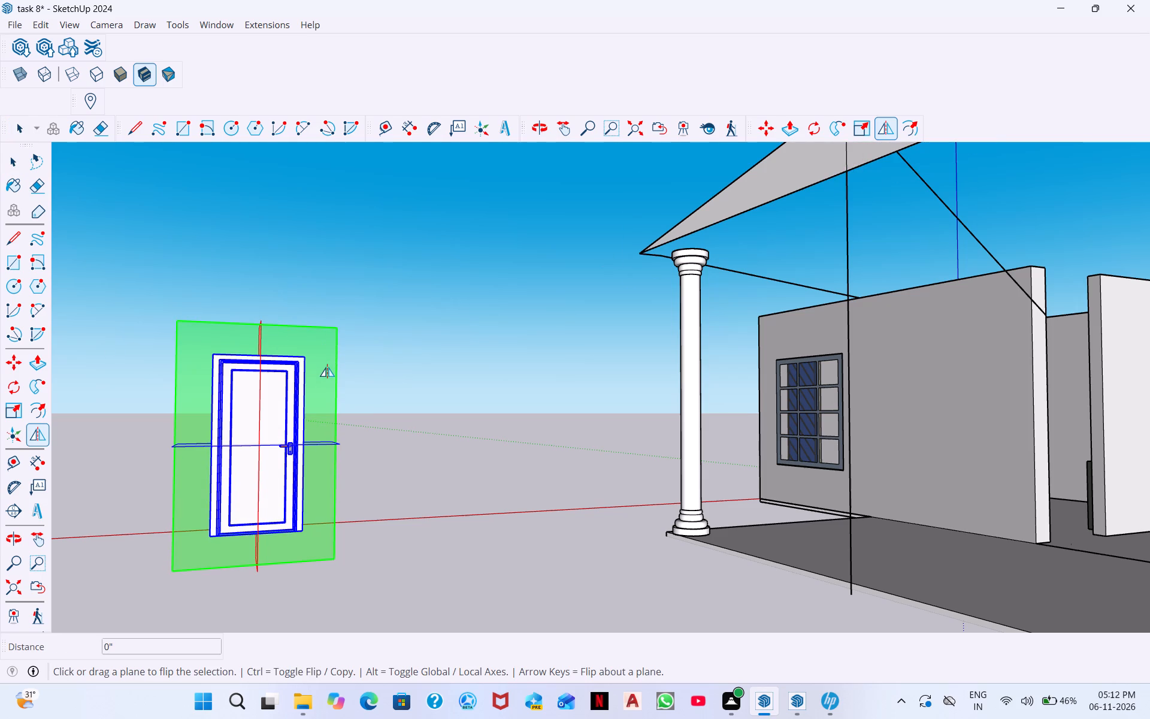
{"action": "key", "text": "space"}
{"action": "middle_click_drag", "start_coordinate": [319, 499], "coordinate": [319, 508]}
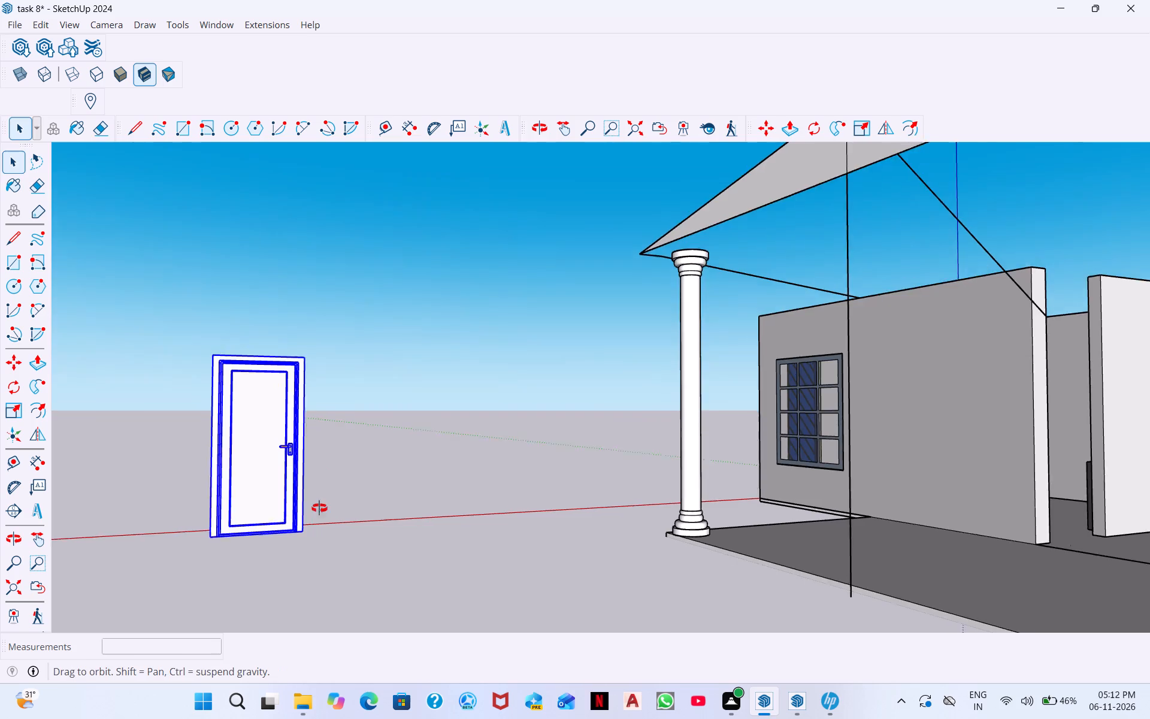
{"action": "middle_click_drag", "start_coordinate": [319, 508], "coordinate": [332, 543]}
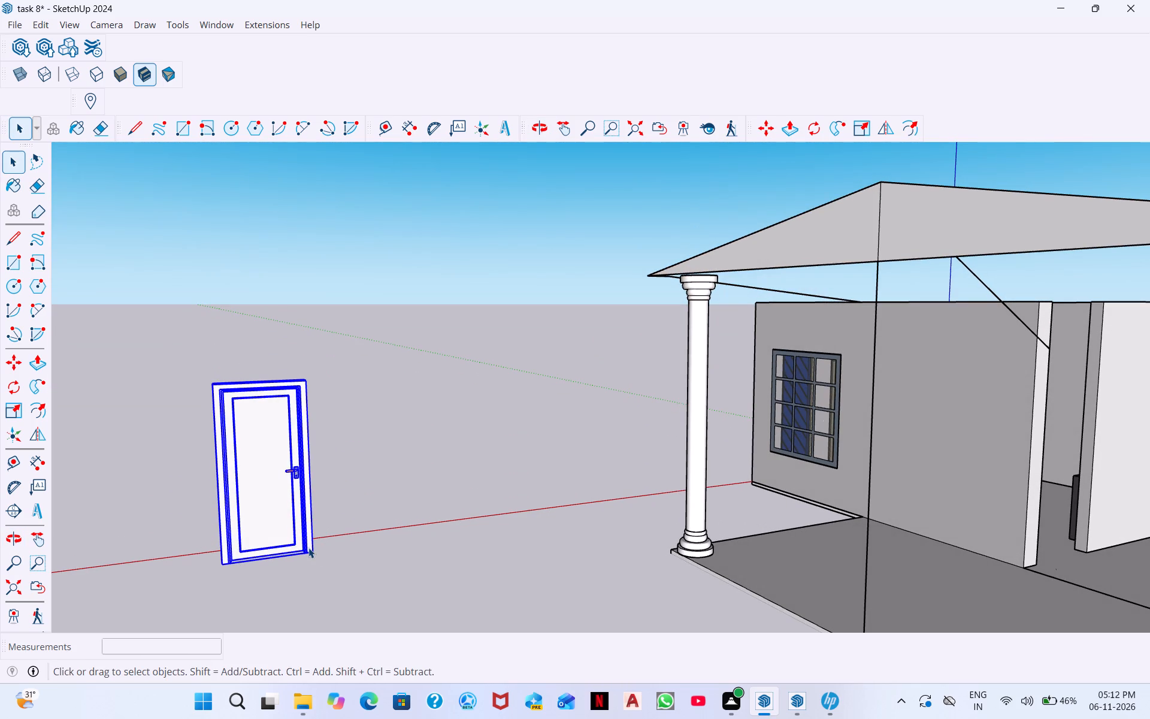
Copy the flipped door about 5' 11" towards the porch, leaving the original in place.
{"action": "key", "text": "z"}
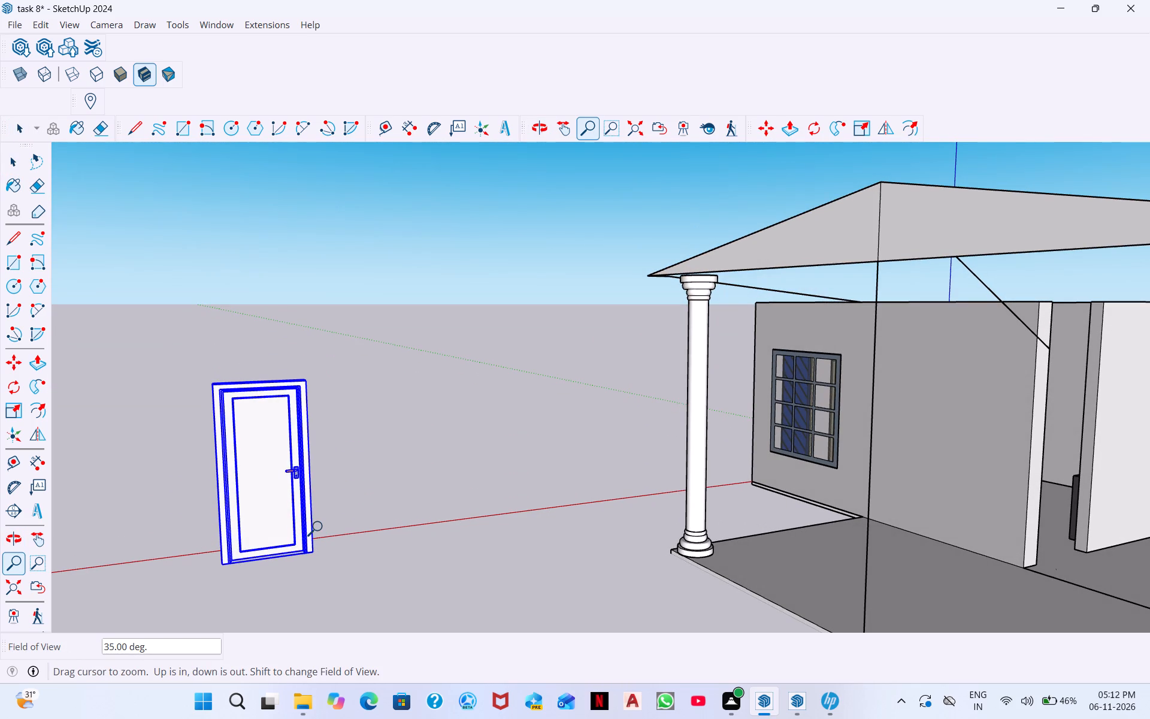
{"action": "key", "text": "space"}
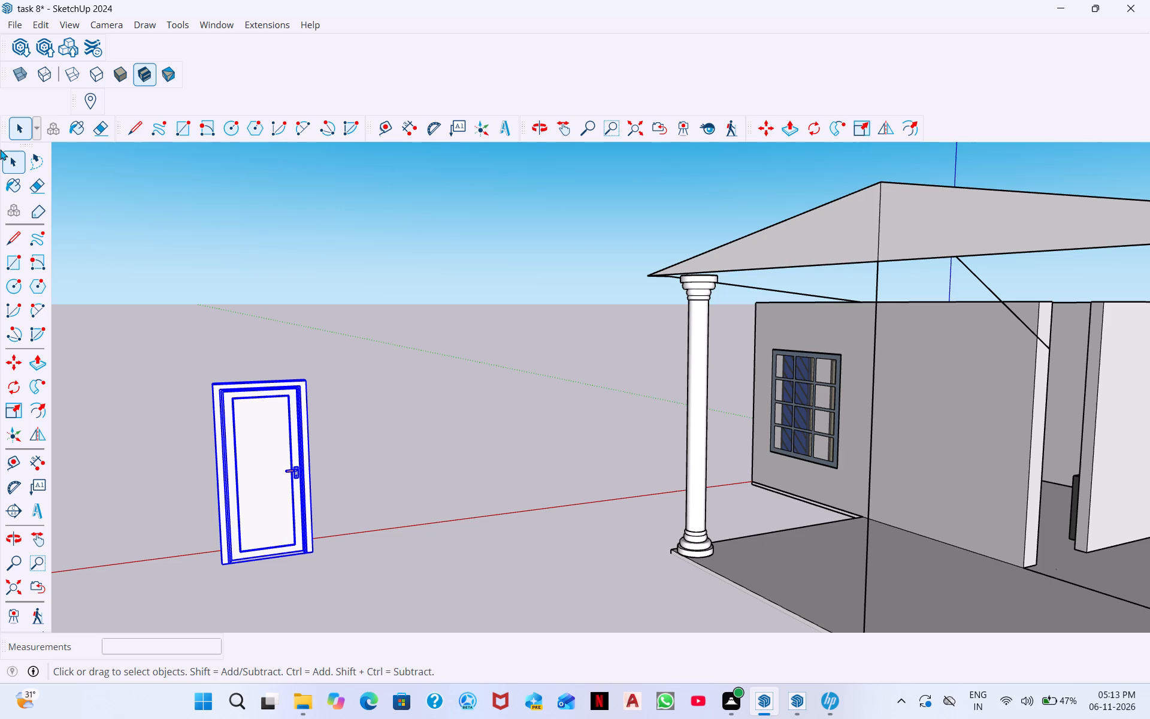
{"action": "key", "text": "space"}
{"action": "left_click", "coordinate": [770, 126]}
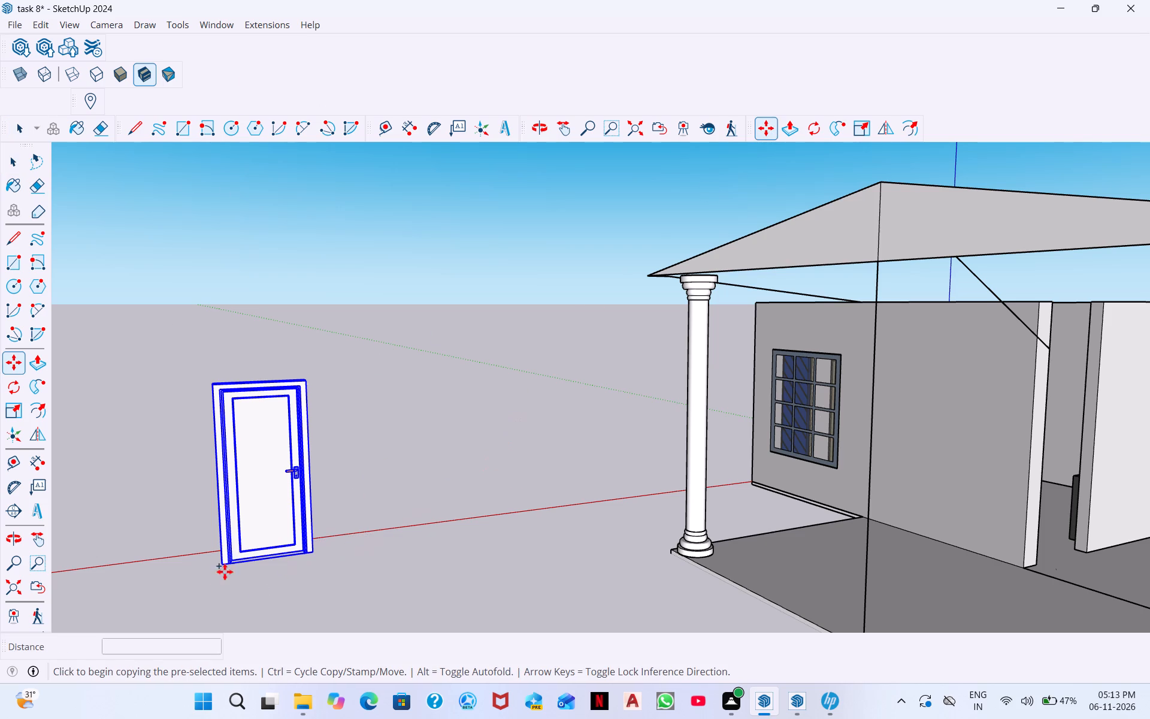
{"action": "double_click", "coordinate": [223, 569]}
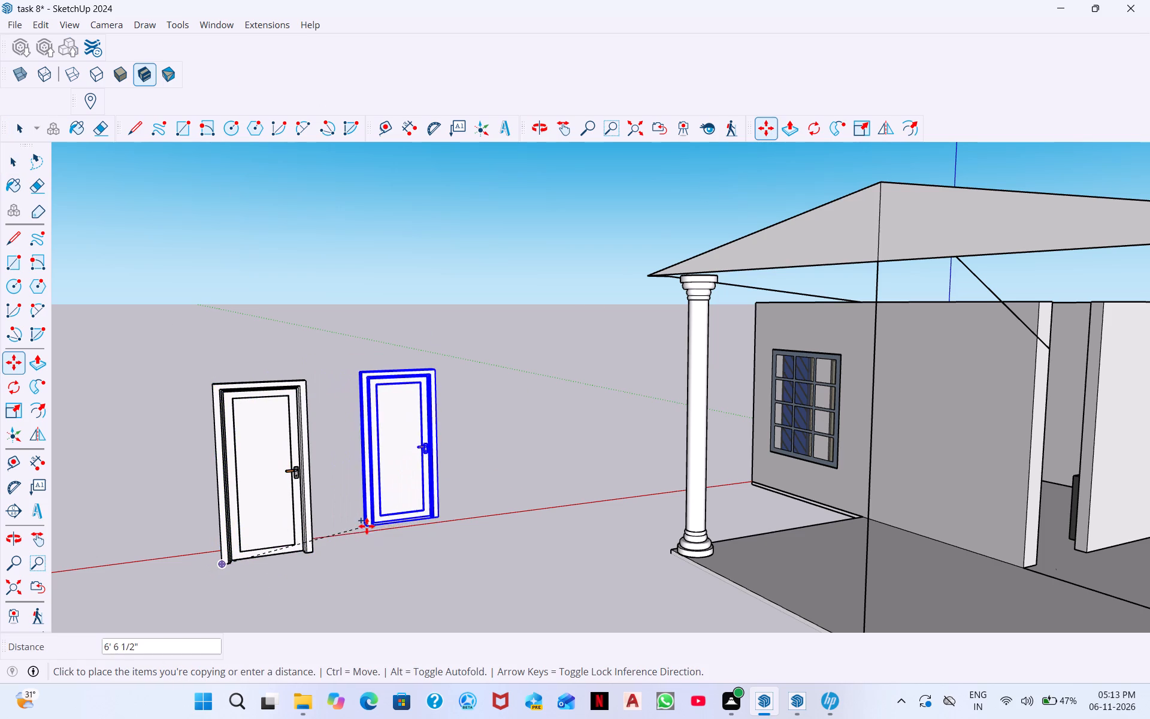
{"action": "left_click", "coordinate": [380, 536]}
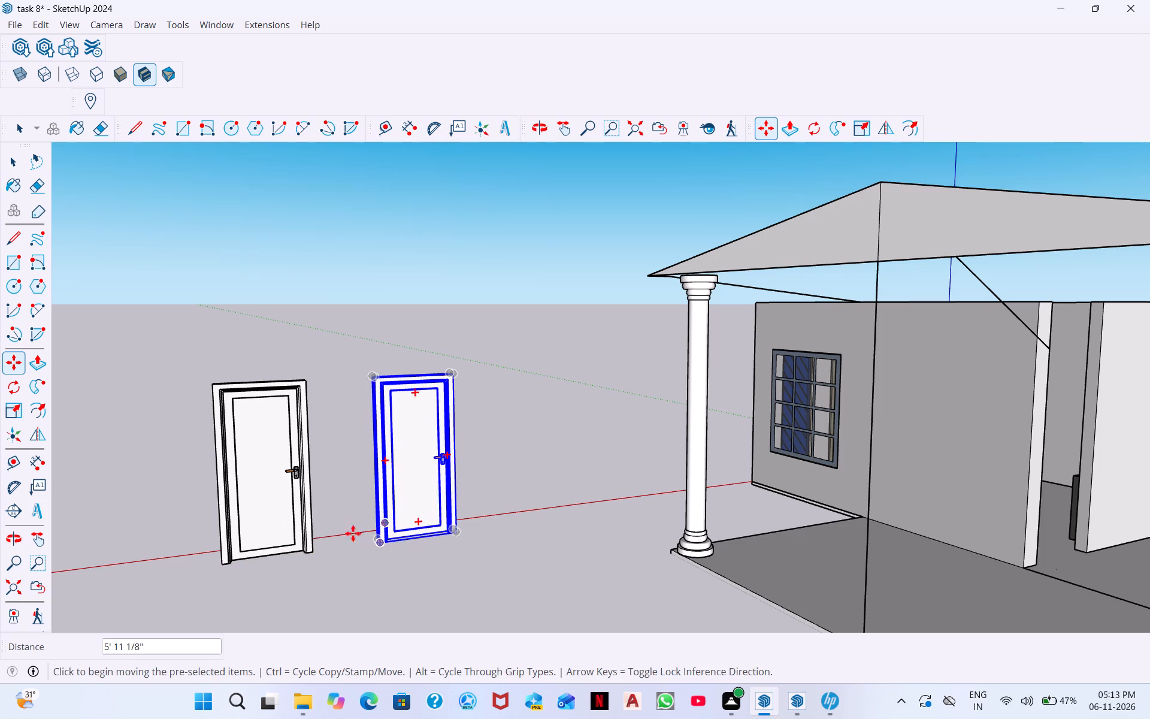
{"action": "key", "text": "Escape"}
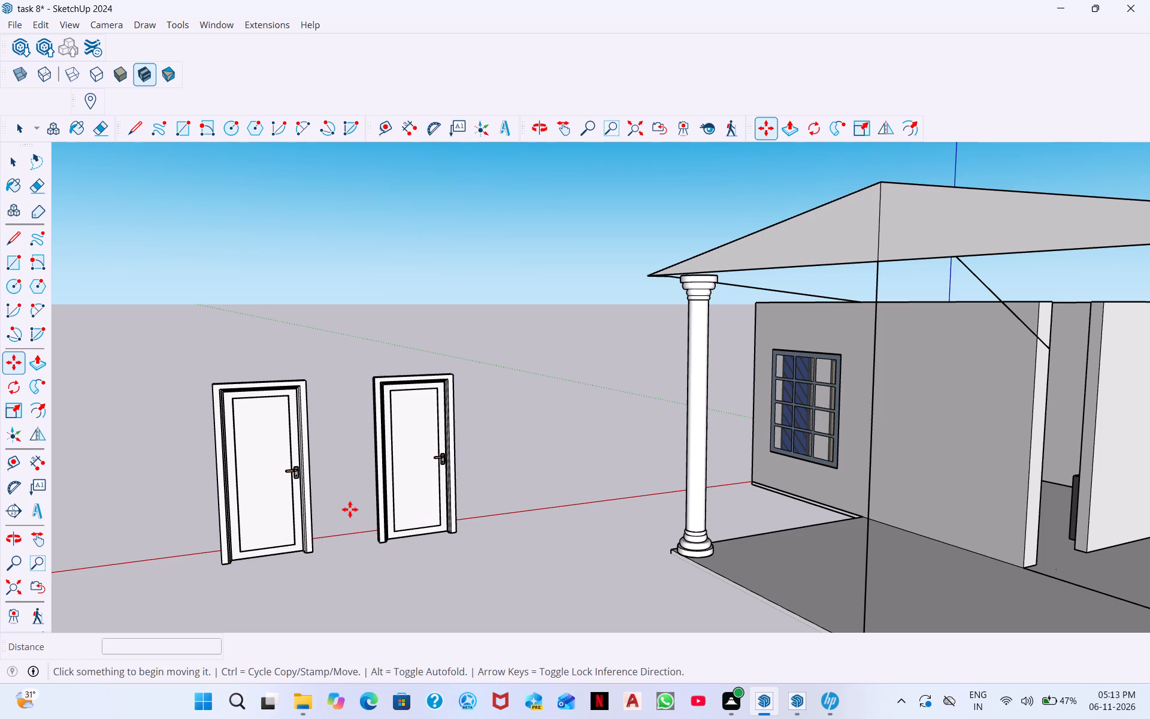
Search 3D Warehouse for "half door open".
{"action": "scroll", "coordinate": [350, 509], "scroll_direction": "up", "scroll_amount": 3}
{"action": "scroll", "coordinate": [350, 509], "scroll_direction": "down", "scroll_amount": 4}
{"action": "scroll", "coordinate": [453, 546], "scroll_direction": "up", "scroll_amount": 1}
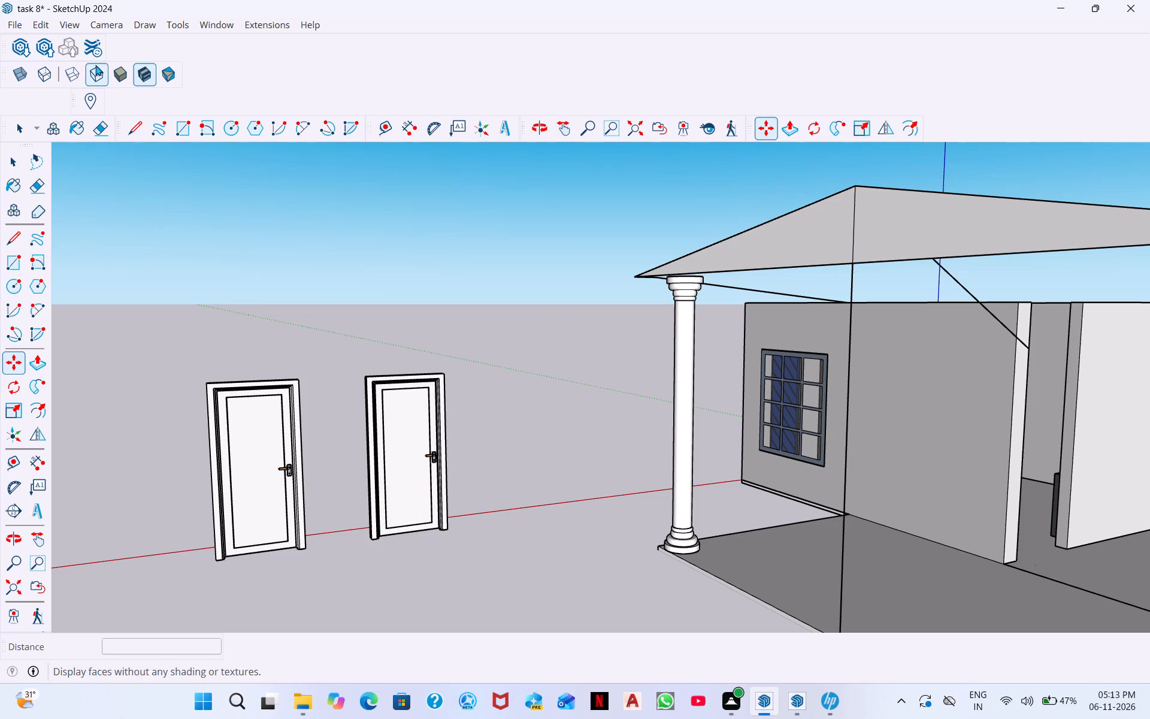
{"action": "left_click", "coordinate": [22, 43]}
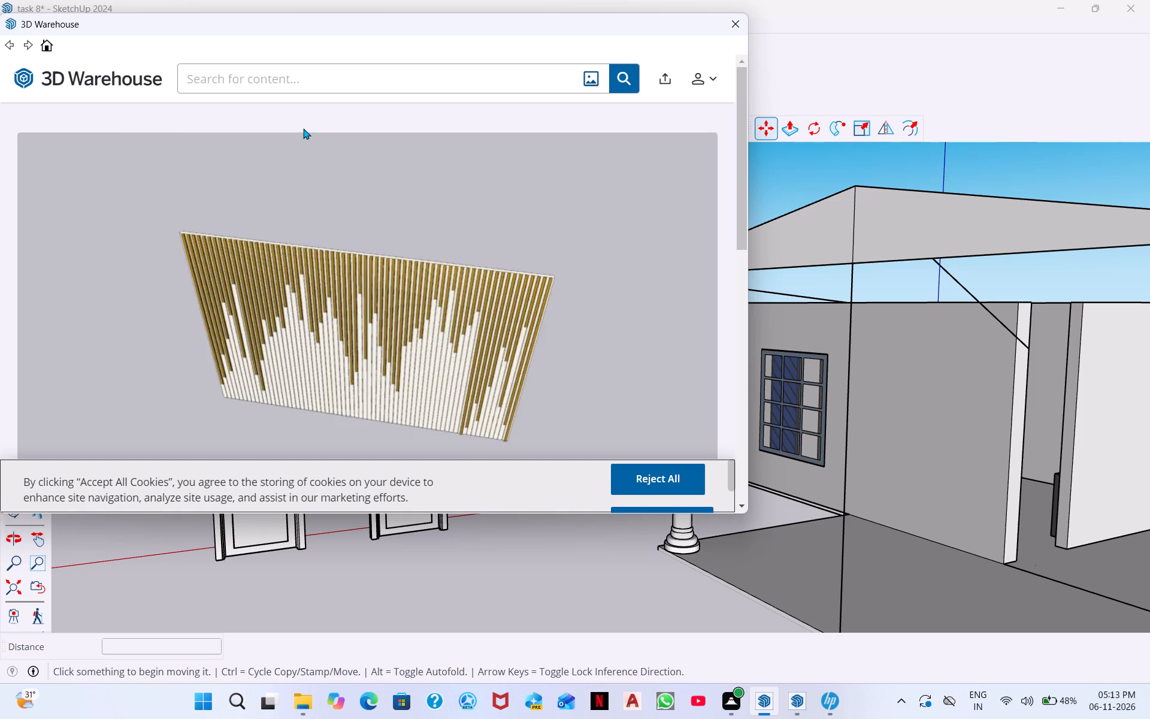
{"action": "left_click", "coordinate": [237, 74]}
{"action": "type", "text": "half di"}
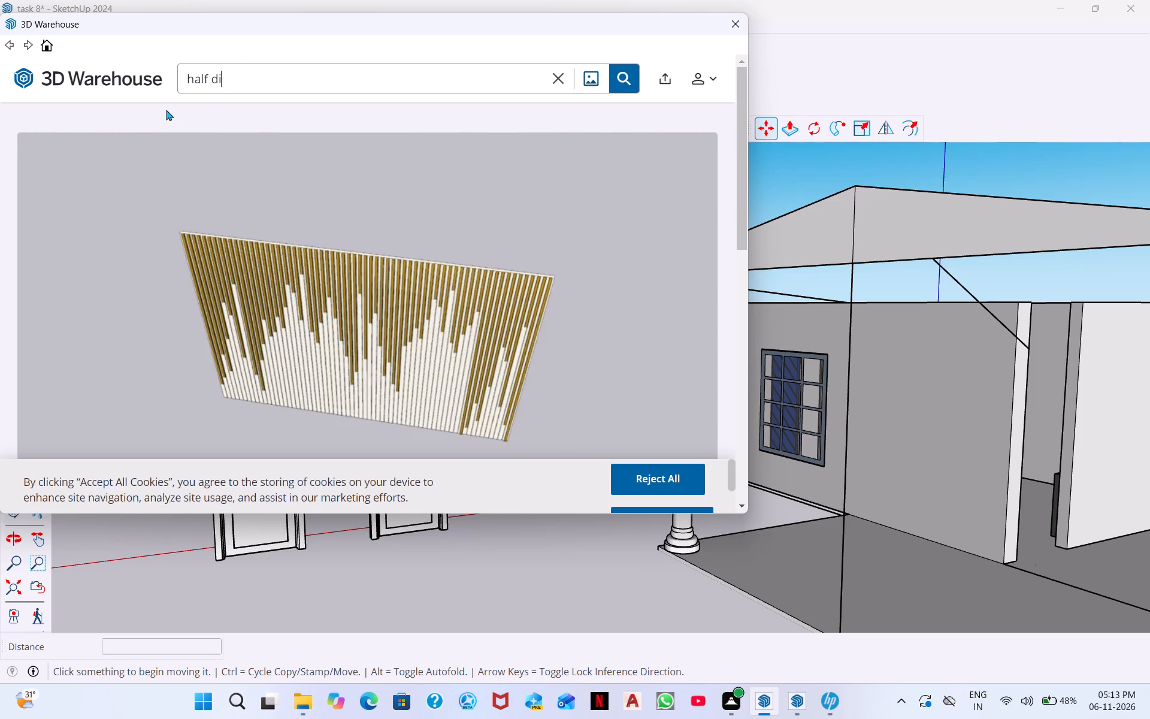
{"action": "key", "text": "BackSpace"}
{"action": "type", "text": "oor"}
{"action": "key", "text": "space"}
{"action": "type", "text": "open"}
{"action": "key", "text": "space"}
{"action": "key", "text": "Return"}
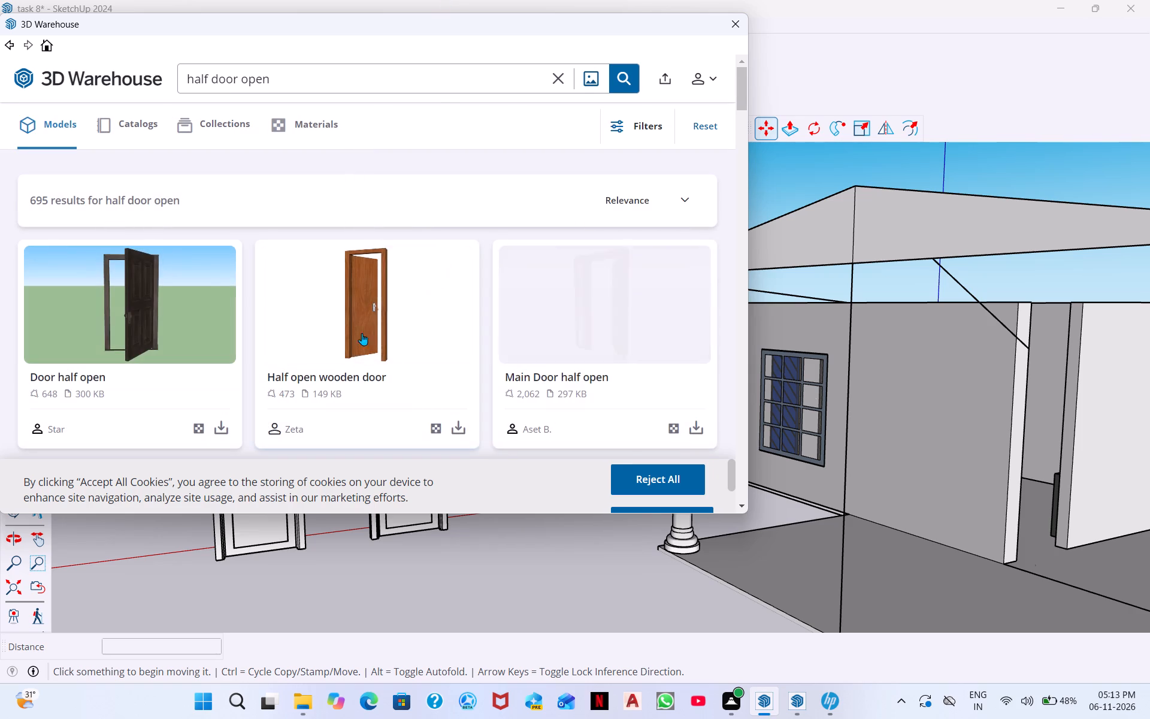
Load the "Half open wooden door" model from the results directly into the model and place it outside the house, near the two white doors.
{"action": "scroll", "coordinate": [321, 322], "scroll_direction": "down", "scroll_amount": 3}
{"action": "scroll", "coordinate": [382, 301], "scroll_direction": "down", "scroll_amount": 1}
{"action": "scroll", "coordinate": [393, 297], "scroll_direction": "up", "scroll_amount": 3}
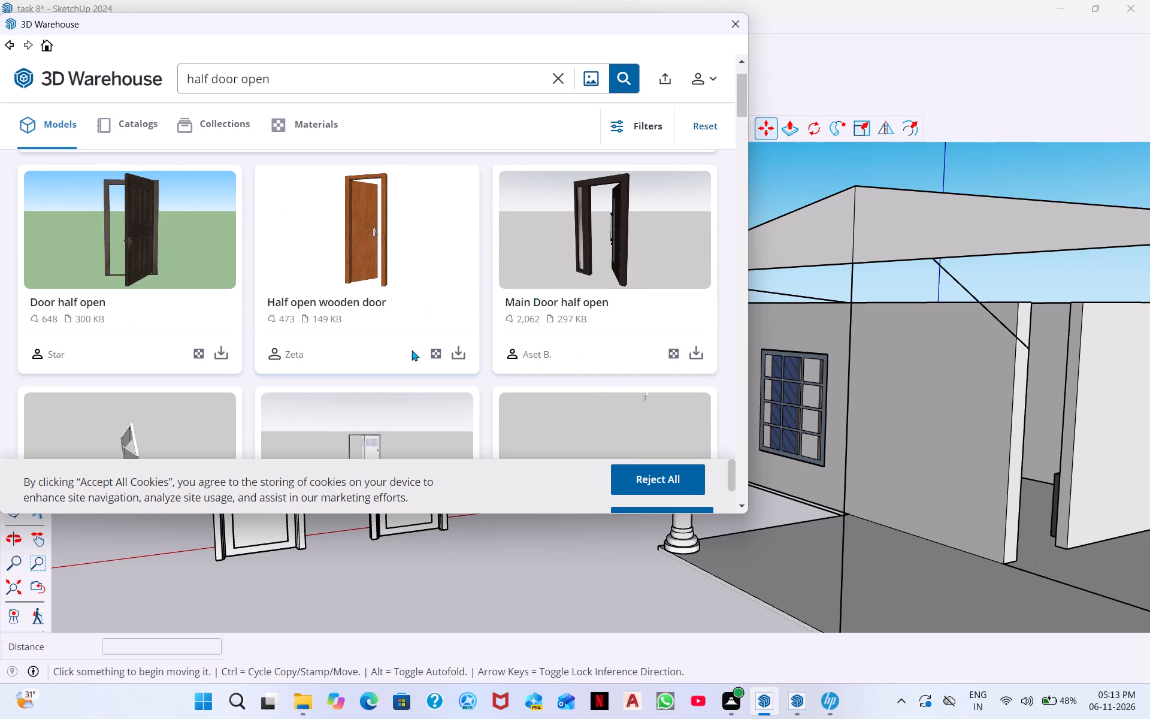
{"action": "left_click", "coordinate": [461, 353]}
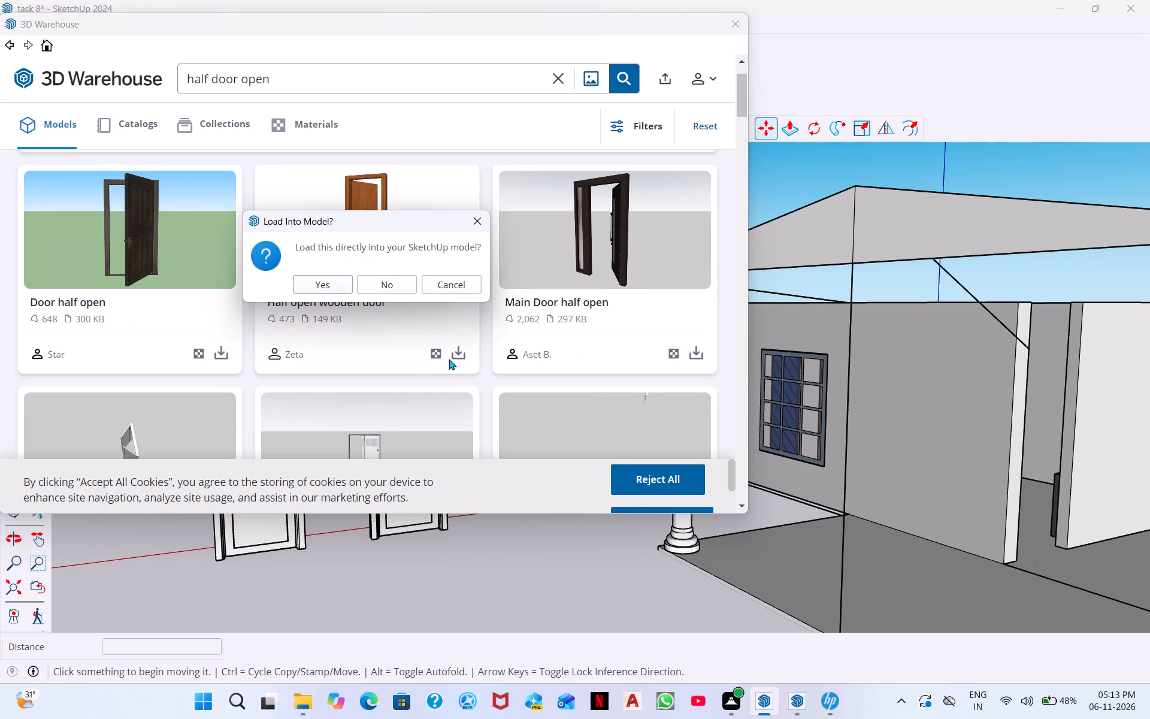
{"action": "left_click", "coordinate": [330, 288]}
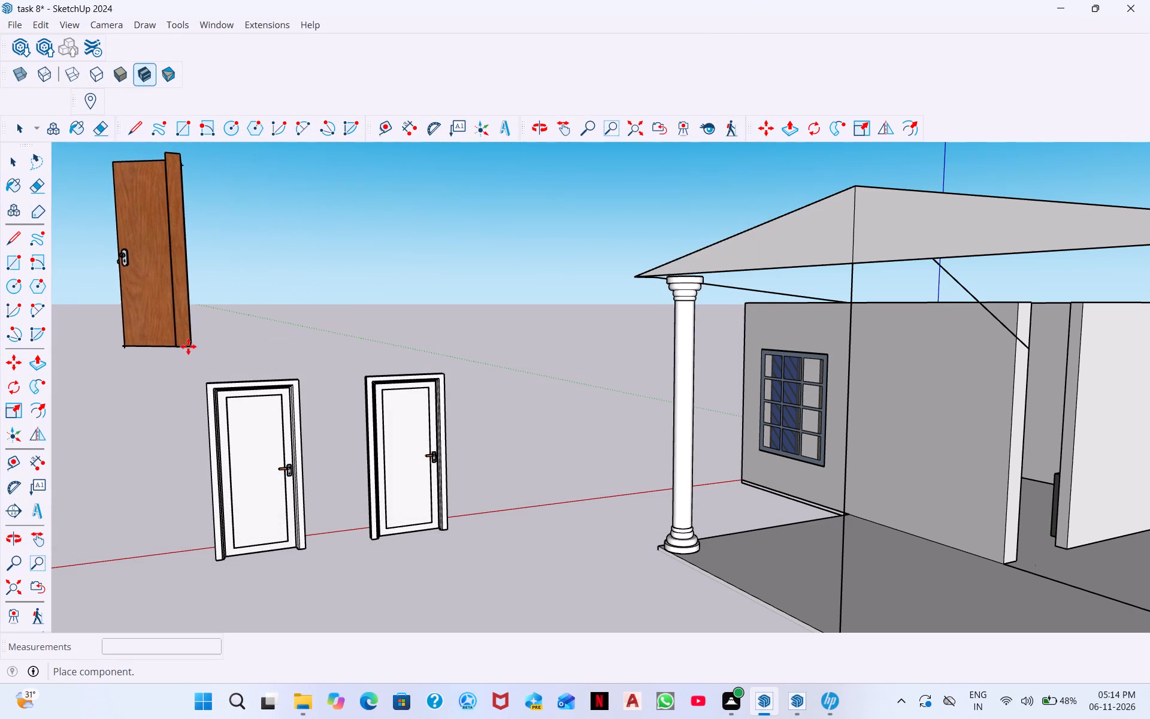
{"action": "left_click", "coordinate": [189, 349]}
Examine the placed wooden door from several sides and its location relative to the house and porch.
{"action": "middle_click_drag", "start_coordinate": [217, 354], "coordinate": [279, 369]}
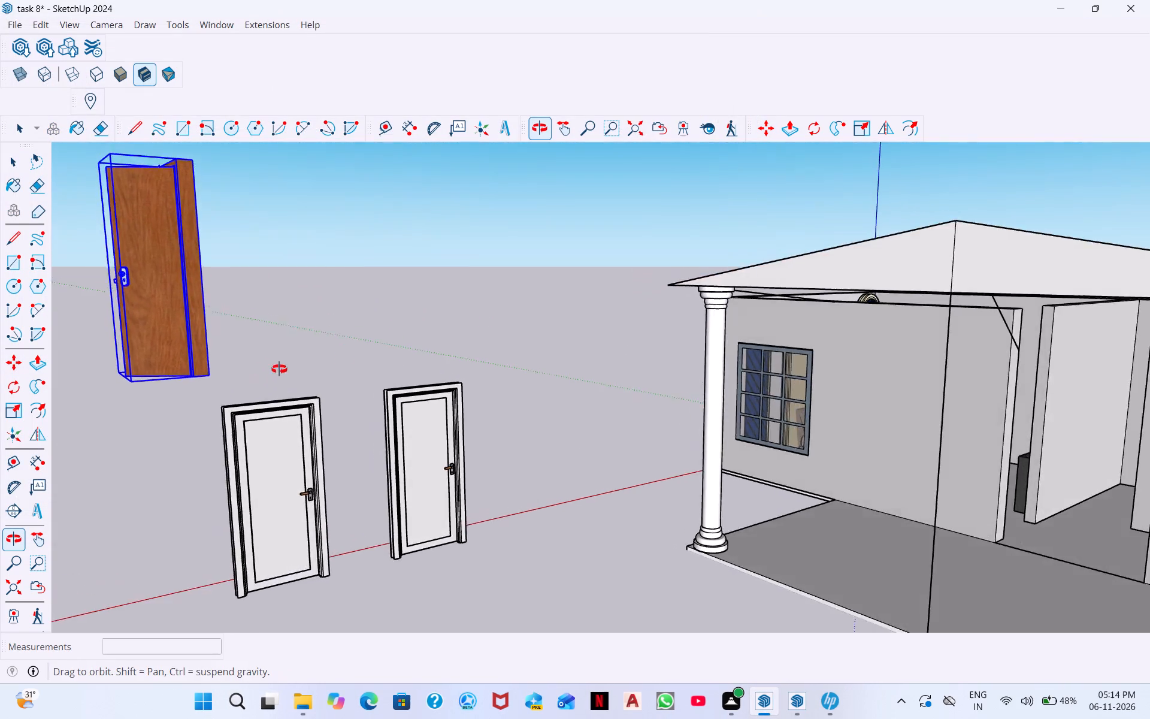
{"action": "middle_click_drag", "start_coordinate": [279, 369], "coordinate": [441, 331]}
{"action": "middle_click_drag", "start_coordinate": [362, 340], "coordinate": [365, 371]}
{"action": "scroll", "coordinate": [365, 368], "scroll_direction": "down", "scroll_amount": 6}
{"action": "middle_click_drag", "start_coordinate": [404, 338], "coordinate": [193, 376]}
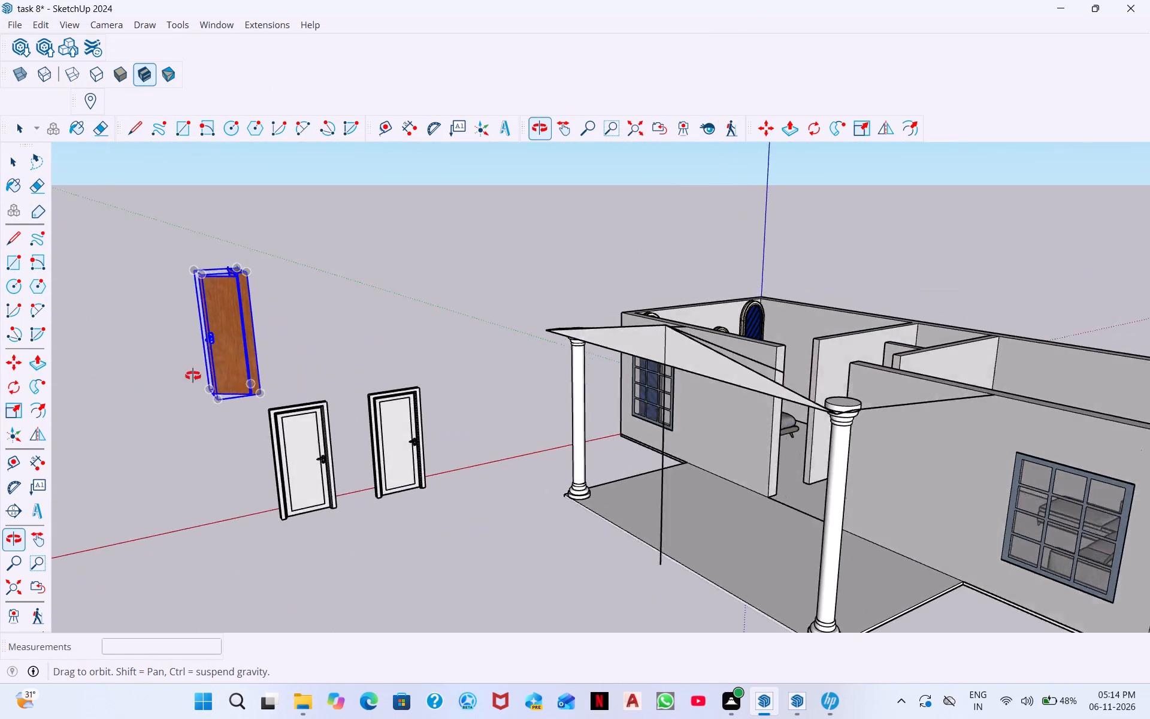
{"action": "middle_click_drag", "start_coordinate": [193, 376], "coordinate": [129, 356]}
{"action": "middle_click_drag", "start_coordinate": [310, 333], "coordinate": [130, 339]}
{"action": "middle_click_drag", "start_coordinate": [458, 305], "coordinate": [280, 319]}
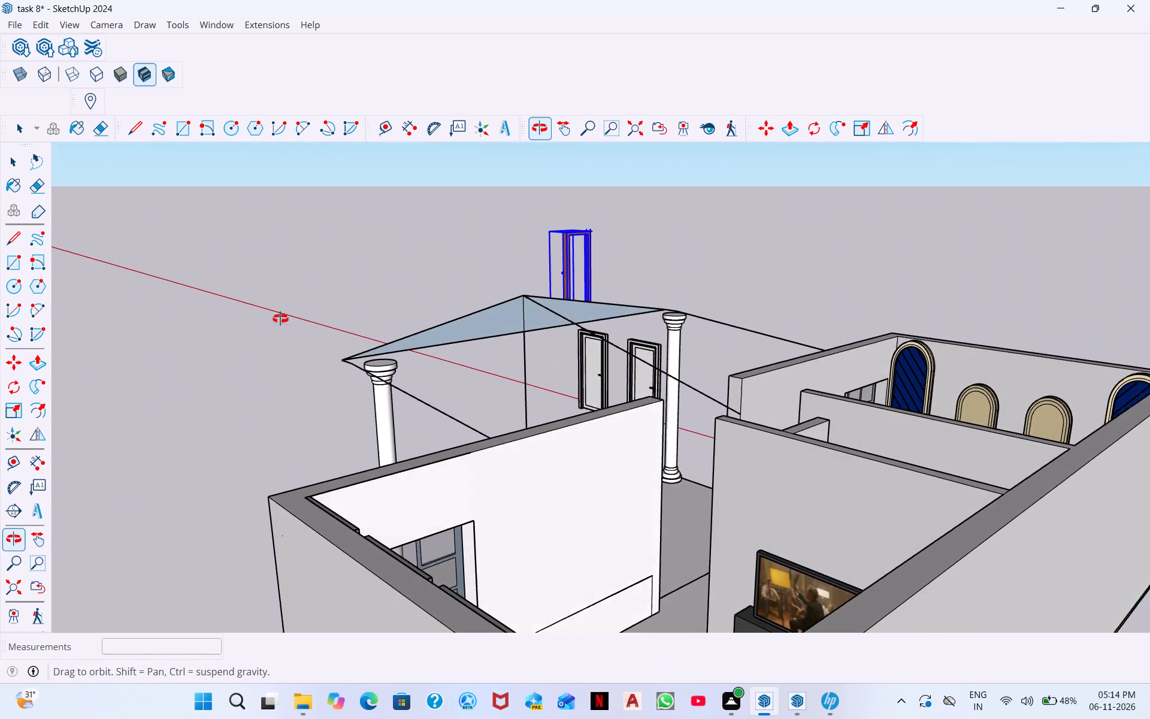
{"action": "middle_click_drag", "start_coordinate": [280, 319], "coordinate": [280, 318]}
{"action": "scroll", "coordinate": [578, 272], "scroll_direction": "up", "scroll_amount": 15}
{"action": "middle_click_drag", "start_coordinate": [518, 303], "coordinate": [268, 302]}
{"action": "scroll", "coordinate": [594, 312], "scroll_direction": "down", "scroll_amount": 4}
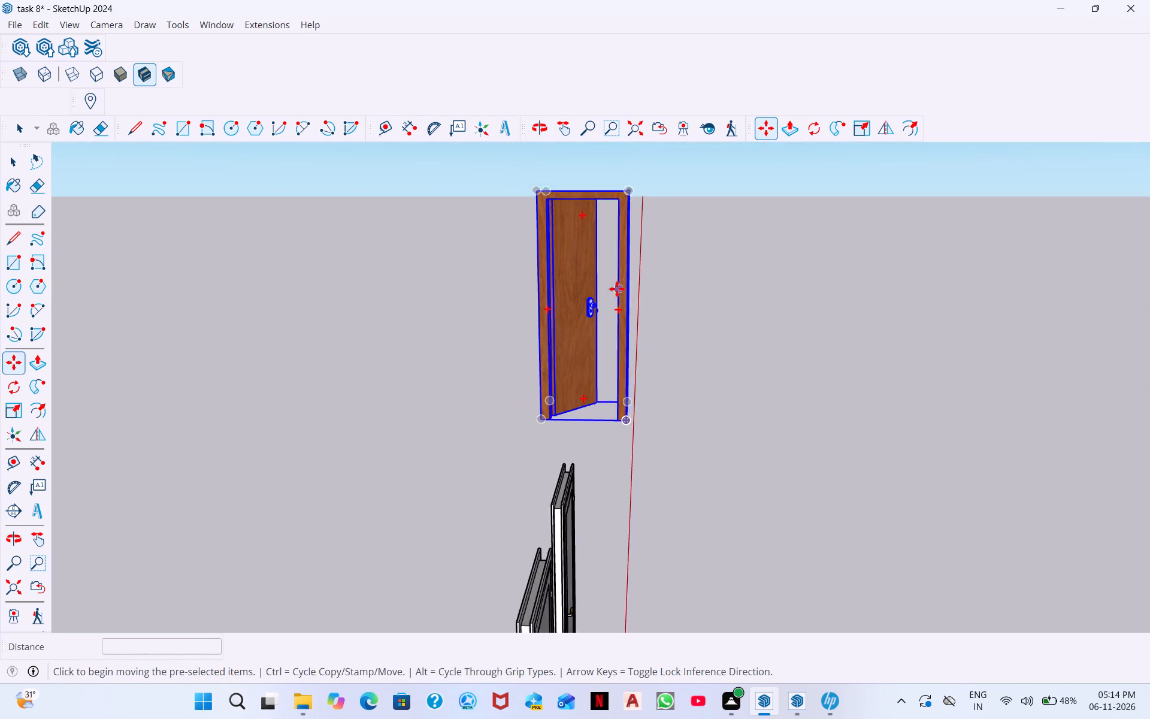
{"action": "scroll", "coordinate": [617, 289], "scroll_direction": "down", "scroll_amount": 1}
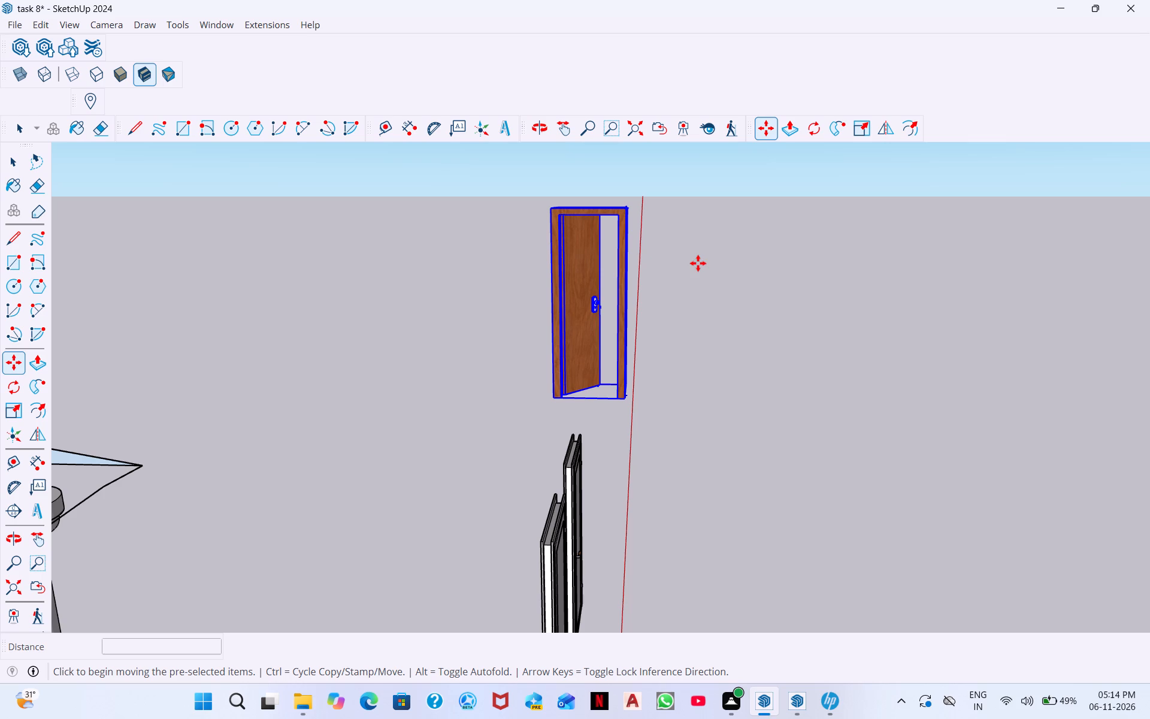
{"action": "key", "text": "space"}
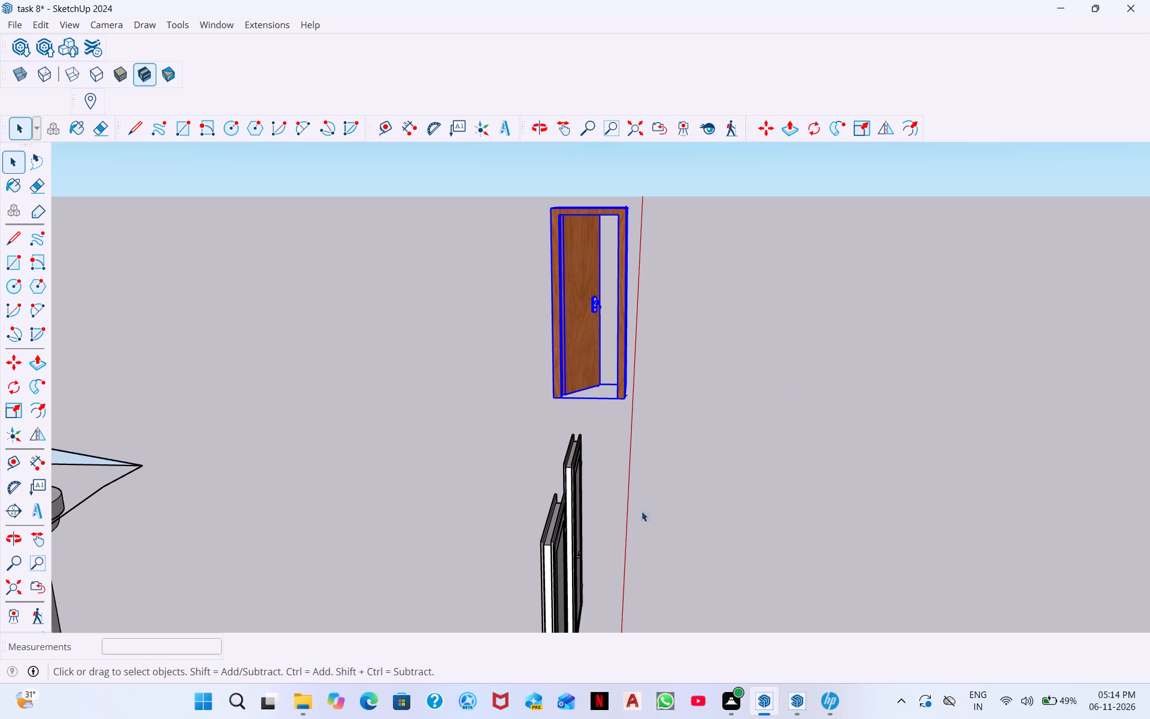
{"action": "middle_click_drag", "start_coordinate": [605, 547], "coordinate": [683, 416]}
{"action": "scroll", "coordinate": [679, 425], "scroll_direction": "down", "scroll_amount": 17}
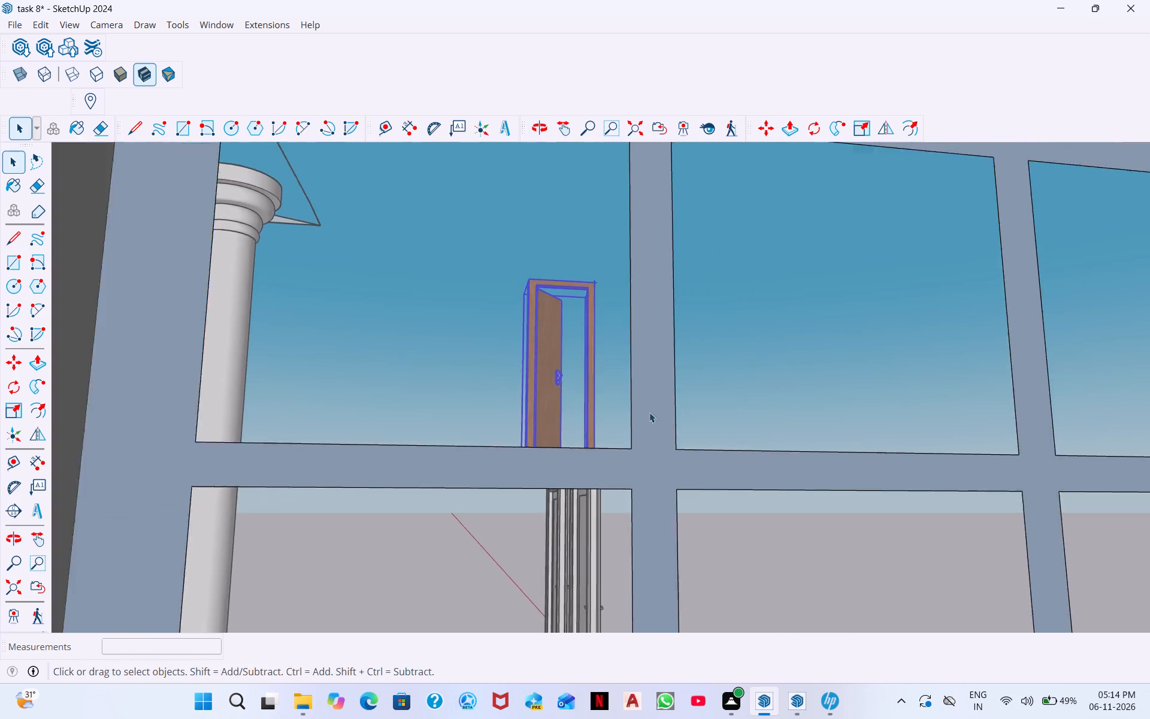
{"action": "scroll", "coordinate": [649, 412], "scroll_direction": "down", "scroll_amount": 1}
{"action": "middle_click_drag", "start_coordinate": [707, 327], "coordinate": [678, 692]}
{"action": "scroll", "coordinate": [662, 384], "scroll_direction": "down", "scroll_amount": 14}
{"action": "middle_click_drag", "start_coordinate": [648, 413], "coordinate": [640, 435]}
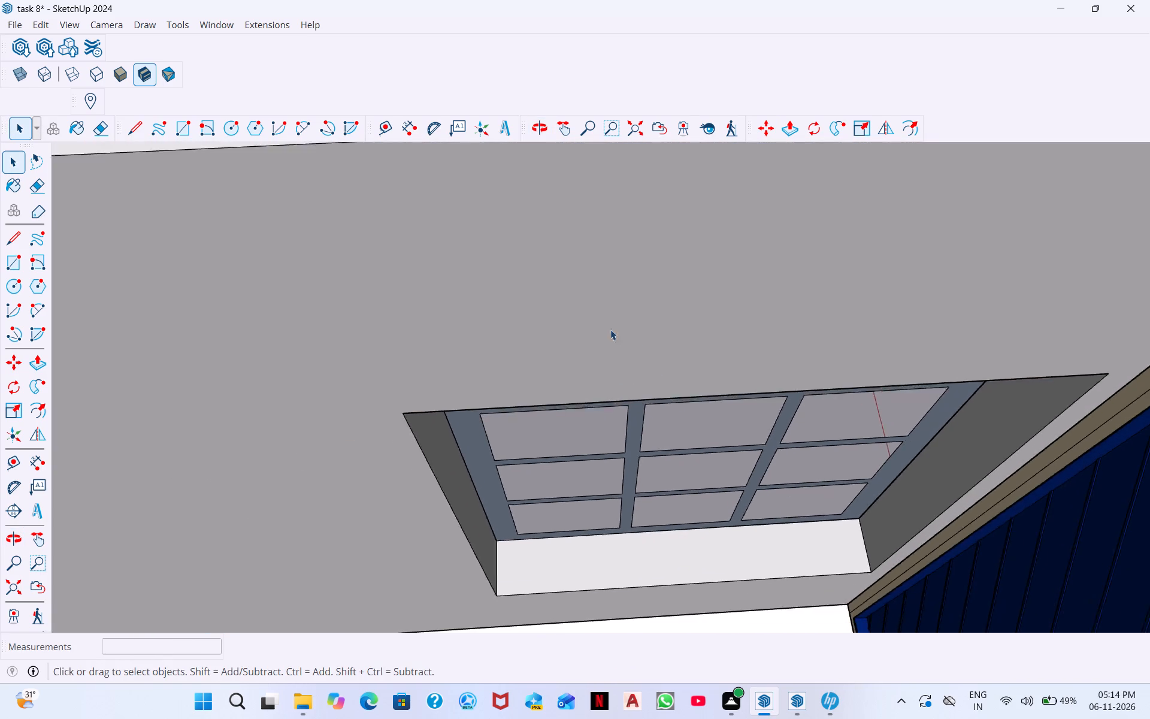
{"action": "scroll", "coordinate": [610, 330], "scroll_direction": "down", "scroll_amount": 9}
{"action": "left_click", "coordinate": [642, 132]}
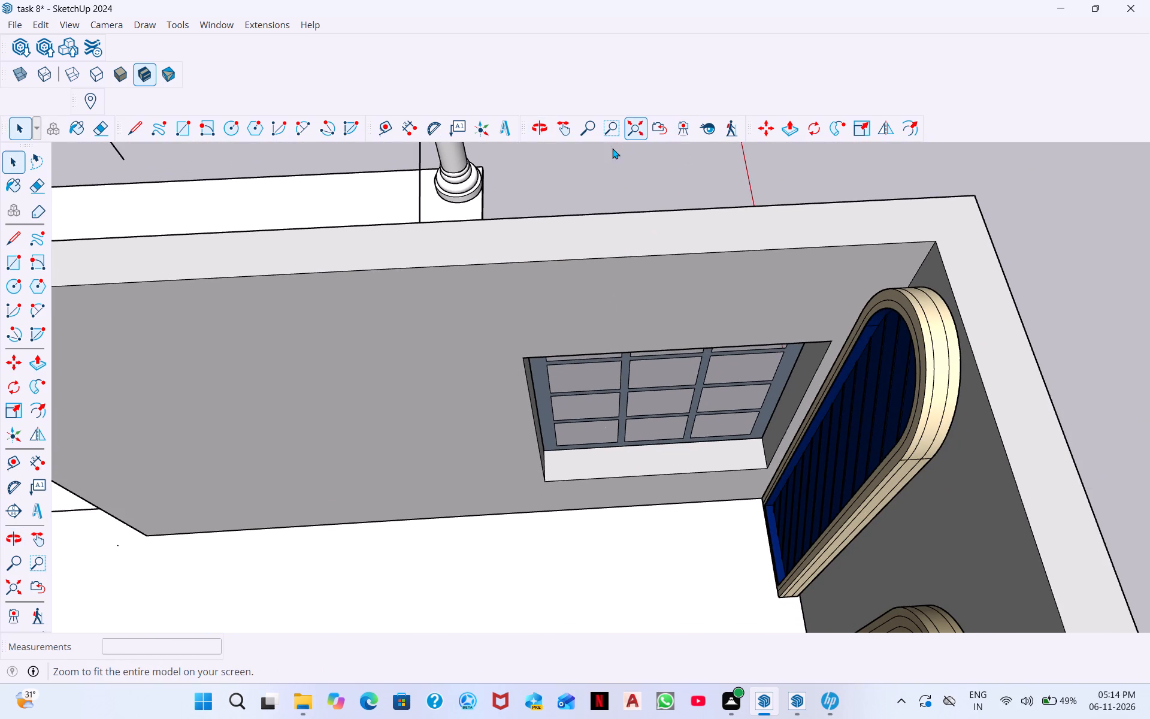
{"action": "middle_click_drag", "start_coordinate": [722, 312], "coordinate": [742, 232]}
{"action": "middle_click_drag", "start_coordinate": [683, 349], "coordinate": [830, 351]}
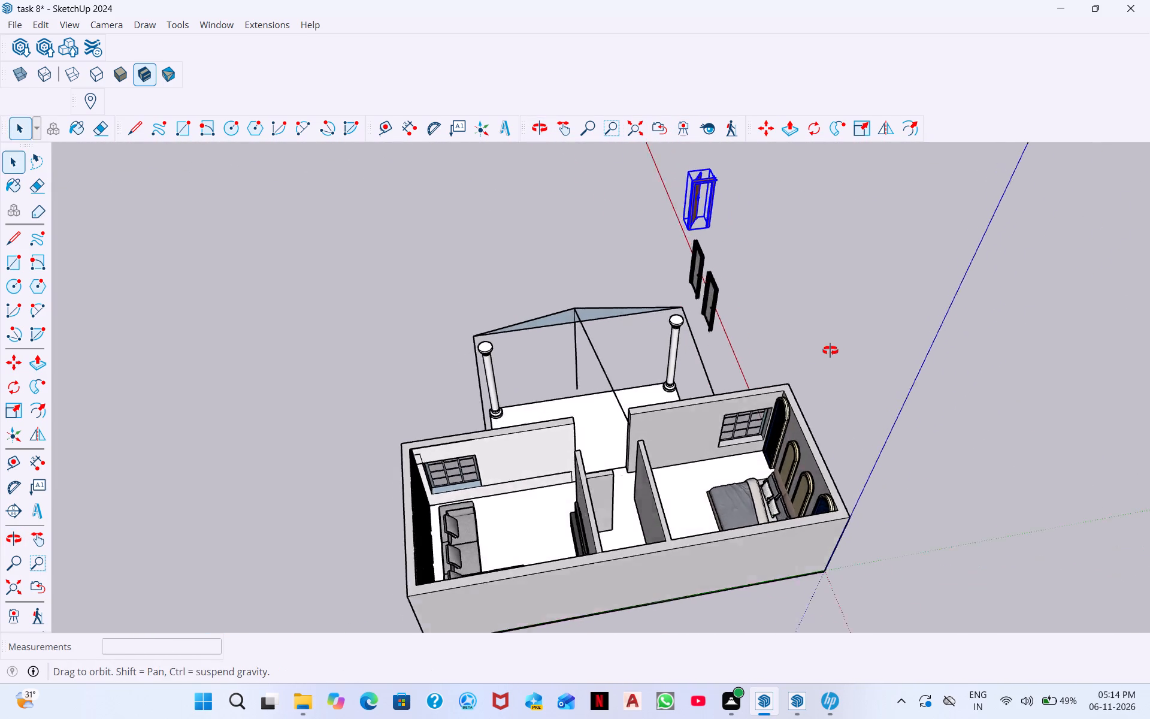
{"action": "middle_click_drag", "start_coordinate": [830, 351], "coordinate": [940, 277]}
{"action": "middle_click_drag", "start_coordinate": [418, 373], "coordinate": [773, 288]}
{"action": "middle_click_drag", "start_coordinate": [454, 485], "coordinate": [513, 460]}
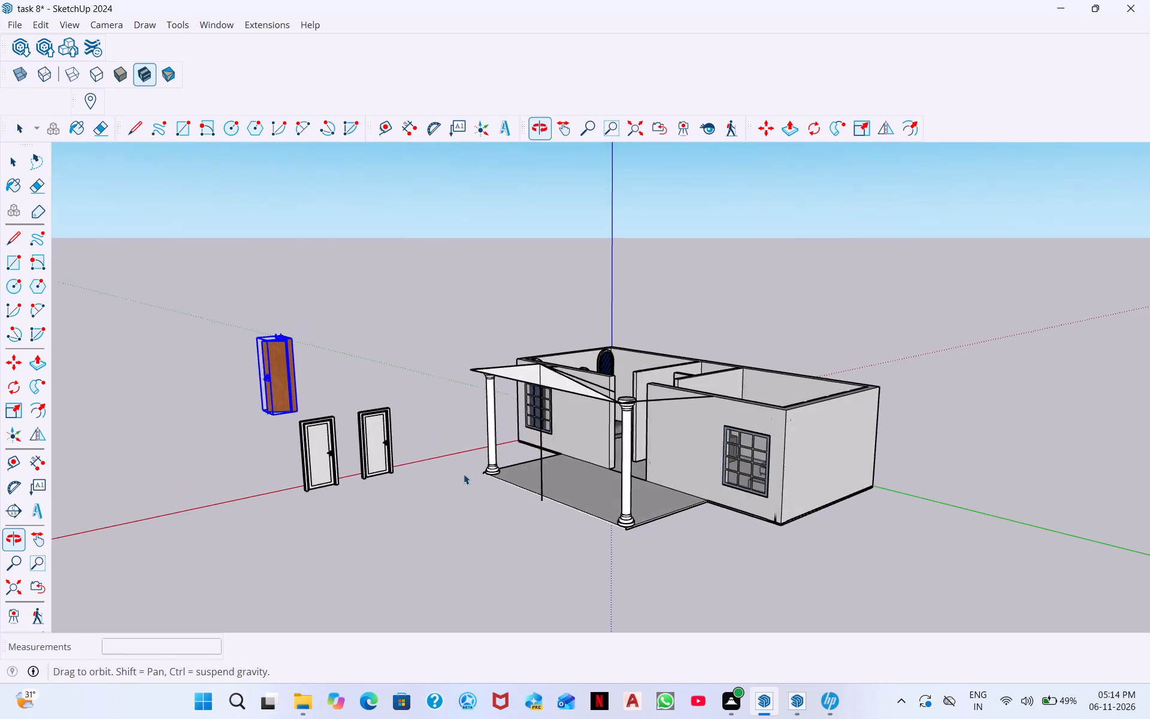
Delete the two white doors standing outside beside the porch.
{"action": "scroll", "coordinate": [346, 457], "scroll_direction": "up", "scroll_amount": 4}
{"action": "left_click_drag", "start_coordinate": [422, 490], "coordinate": [326, 454]}
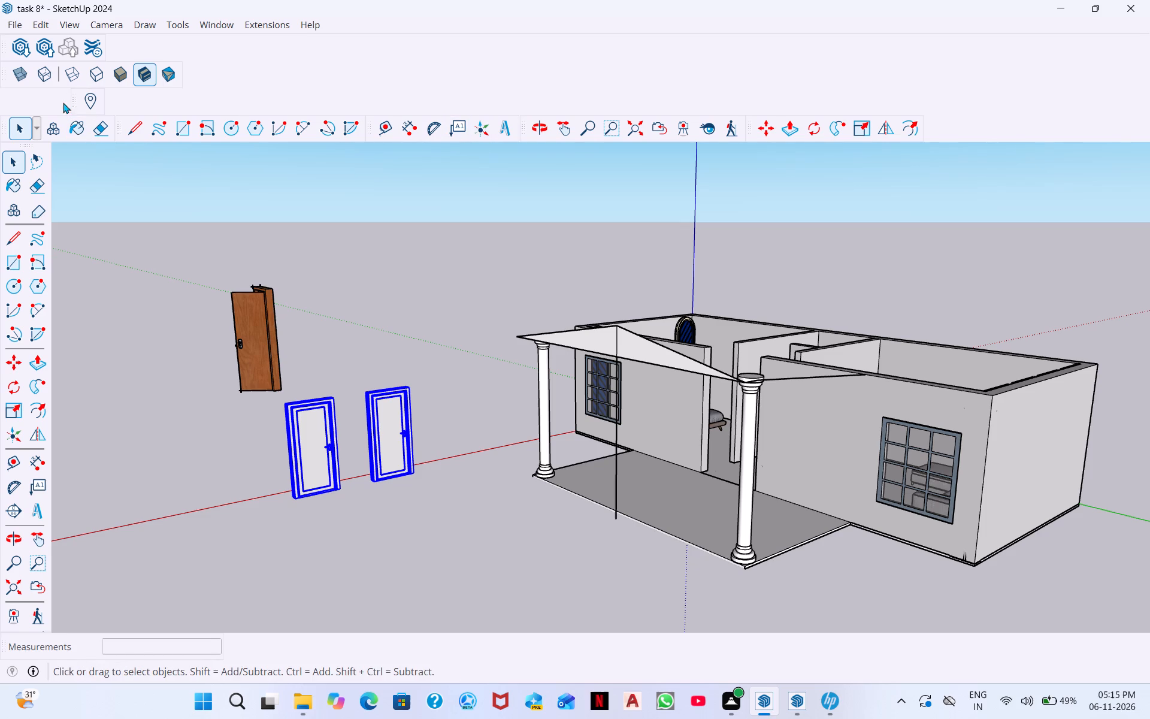
{"action": "left_click", "coordinate": [47, 22]}
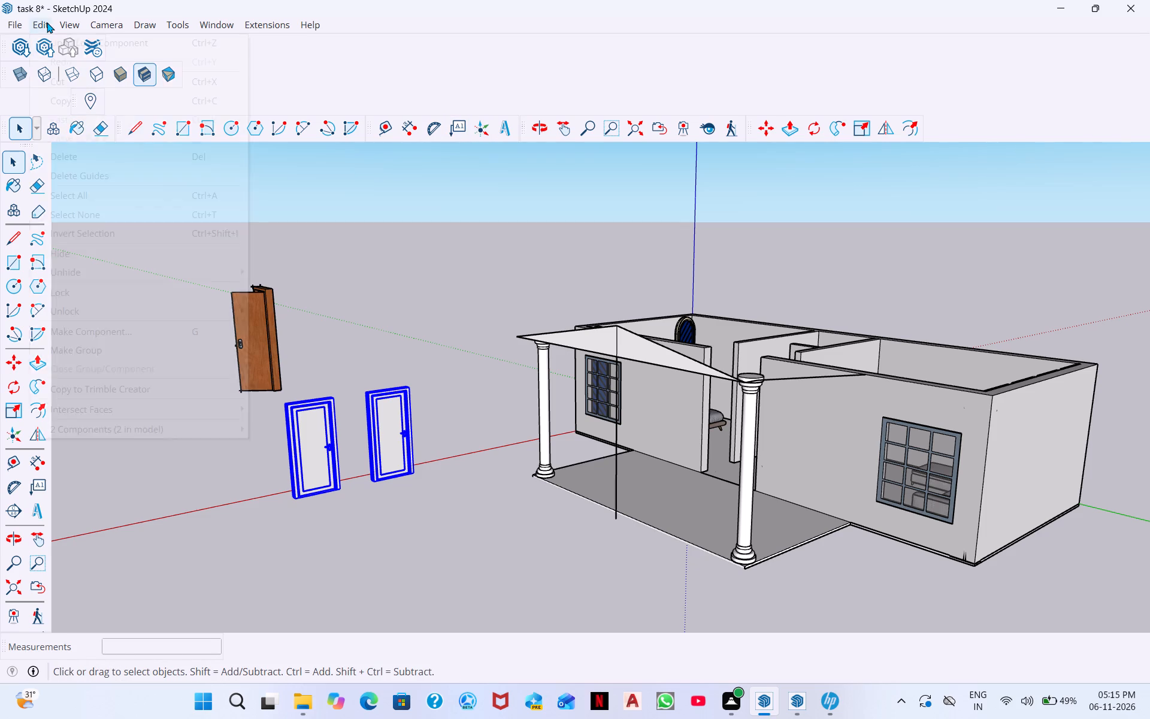
{"action": "left_click", "coordinate": [162, 155]}
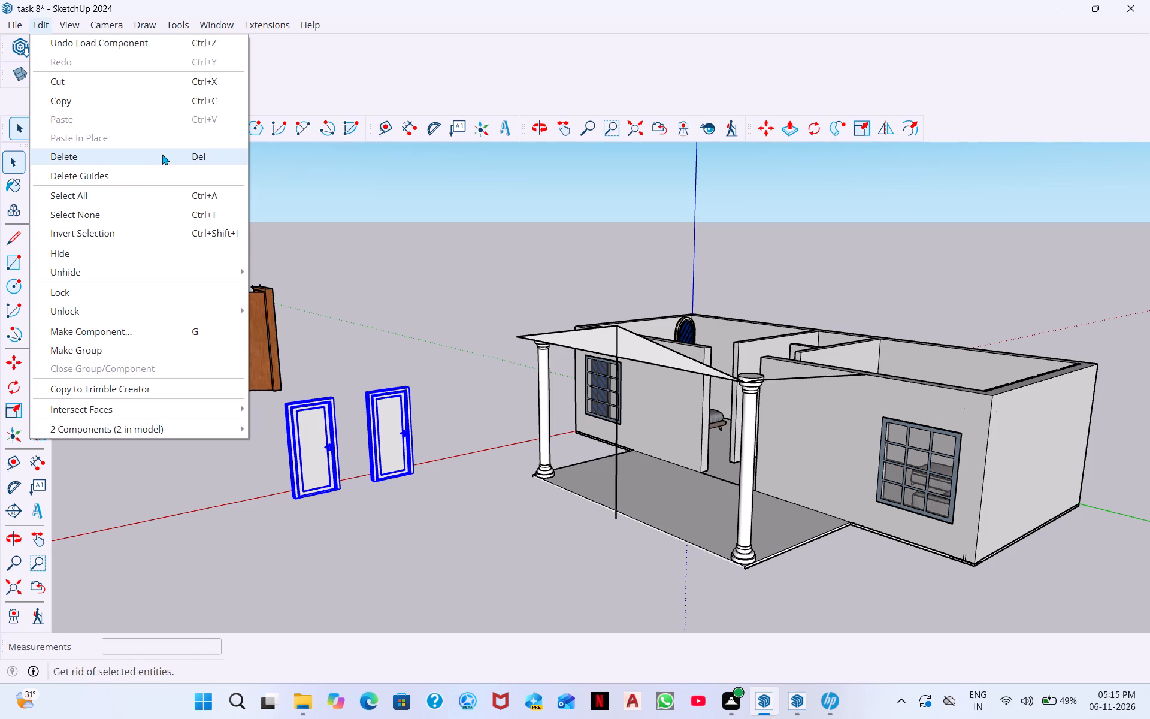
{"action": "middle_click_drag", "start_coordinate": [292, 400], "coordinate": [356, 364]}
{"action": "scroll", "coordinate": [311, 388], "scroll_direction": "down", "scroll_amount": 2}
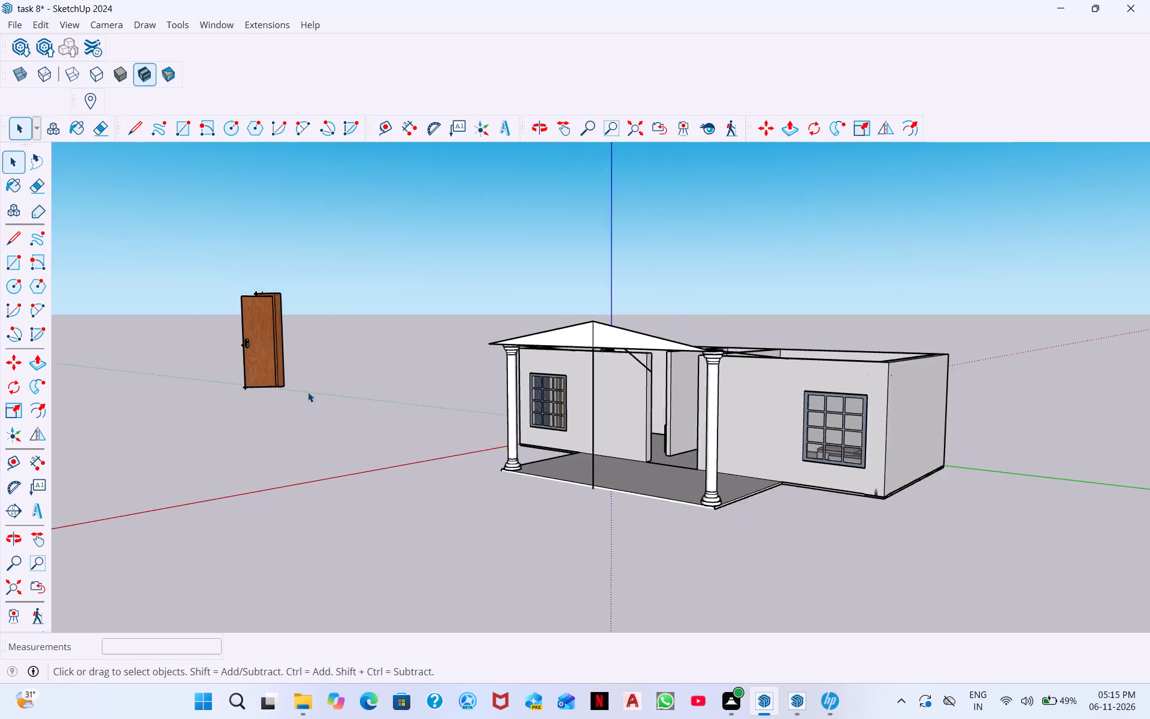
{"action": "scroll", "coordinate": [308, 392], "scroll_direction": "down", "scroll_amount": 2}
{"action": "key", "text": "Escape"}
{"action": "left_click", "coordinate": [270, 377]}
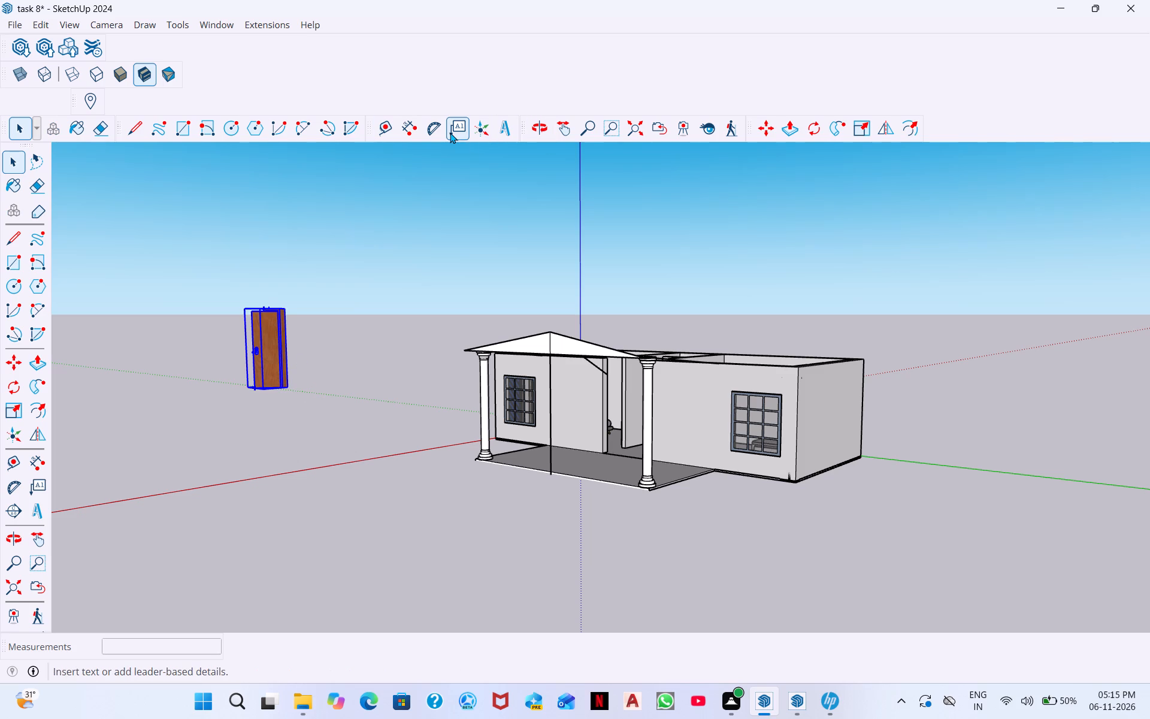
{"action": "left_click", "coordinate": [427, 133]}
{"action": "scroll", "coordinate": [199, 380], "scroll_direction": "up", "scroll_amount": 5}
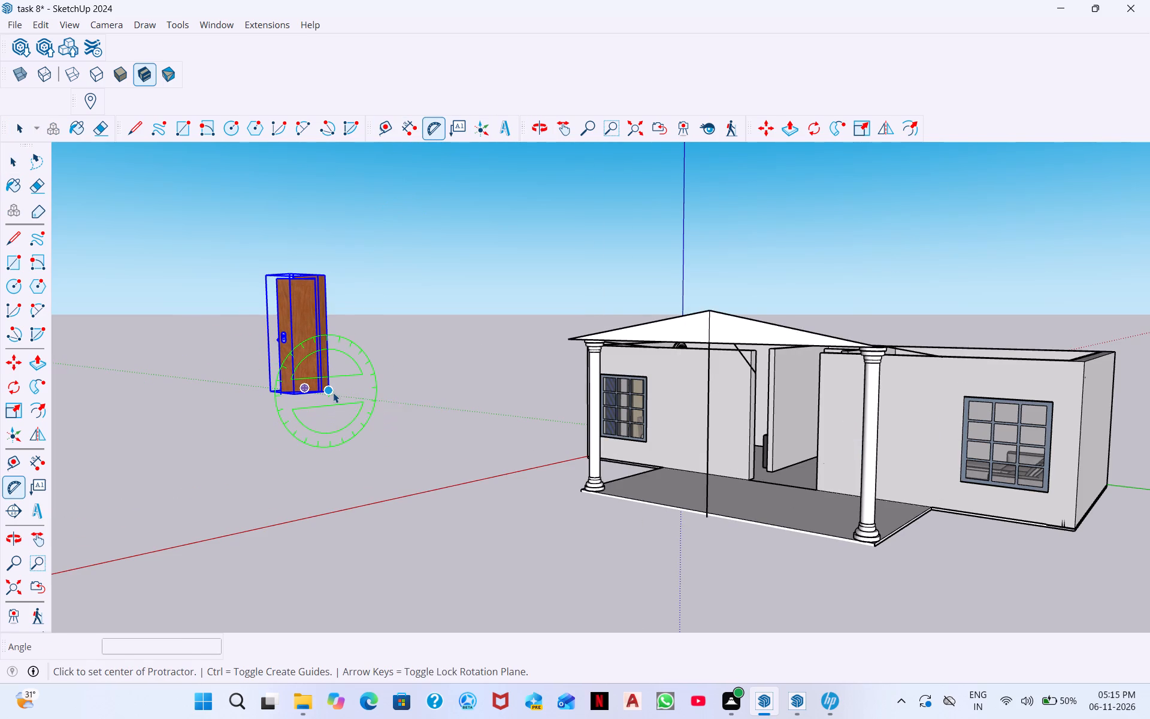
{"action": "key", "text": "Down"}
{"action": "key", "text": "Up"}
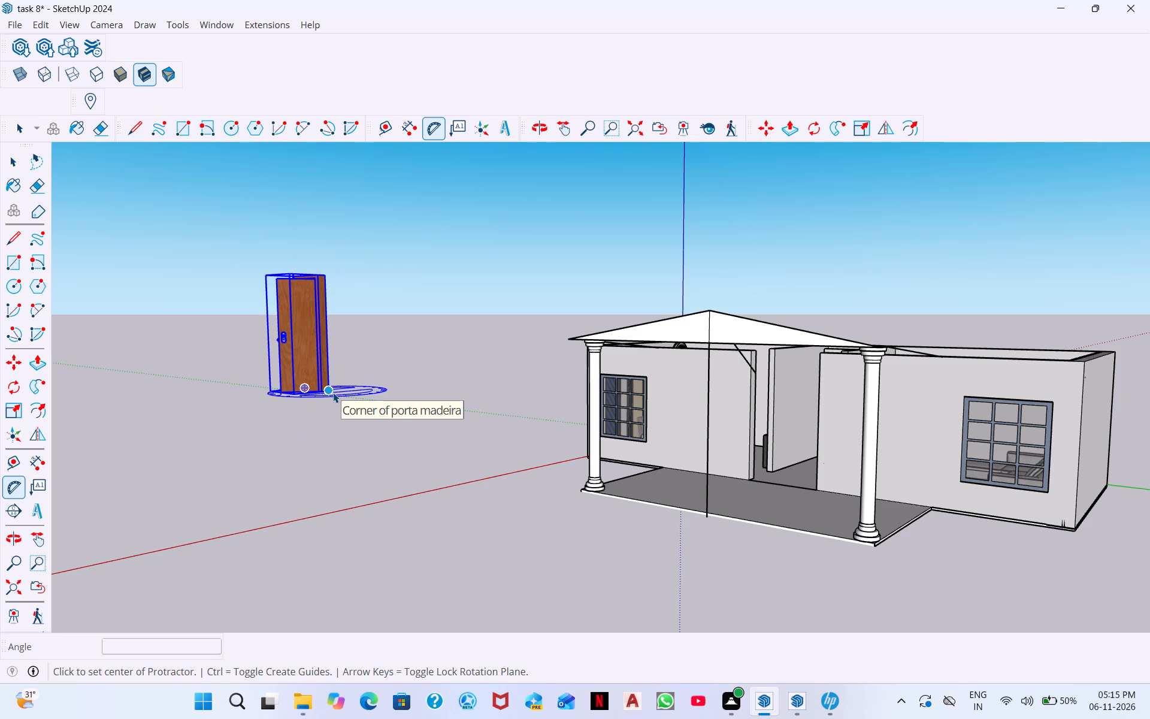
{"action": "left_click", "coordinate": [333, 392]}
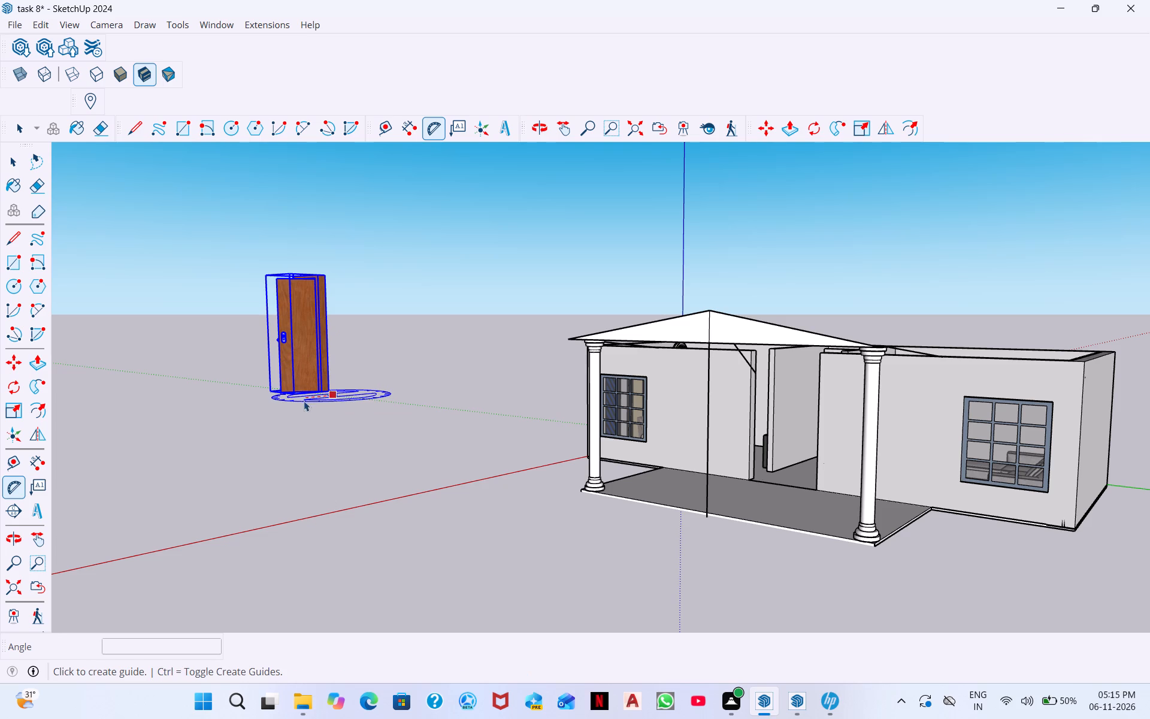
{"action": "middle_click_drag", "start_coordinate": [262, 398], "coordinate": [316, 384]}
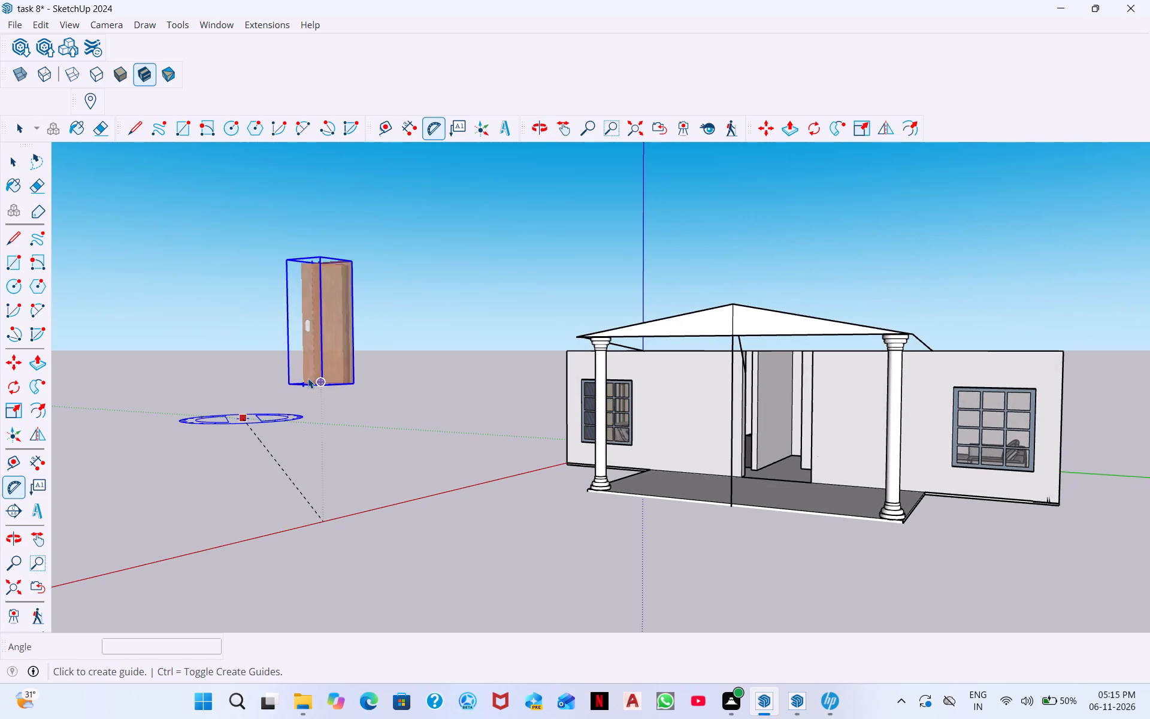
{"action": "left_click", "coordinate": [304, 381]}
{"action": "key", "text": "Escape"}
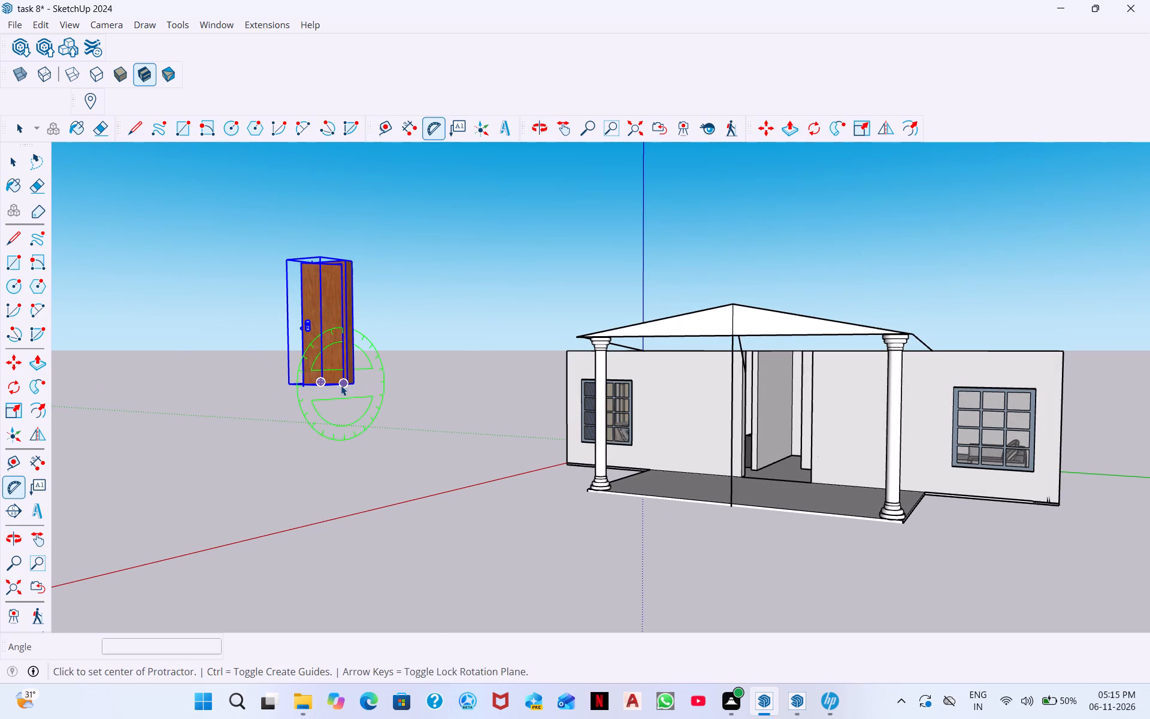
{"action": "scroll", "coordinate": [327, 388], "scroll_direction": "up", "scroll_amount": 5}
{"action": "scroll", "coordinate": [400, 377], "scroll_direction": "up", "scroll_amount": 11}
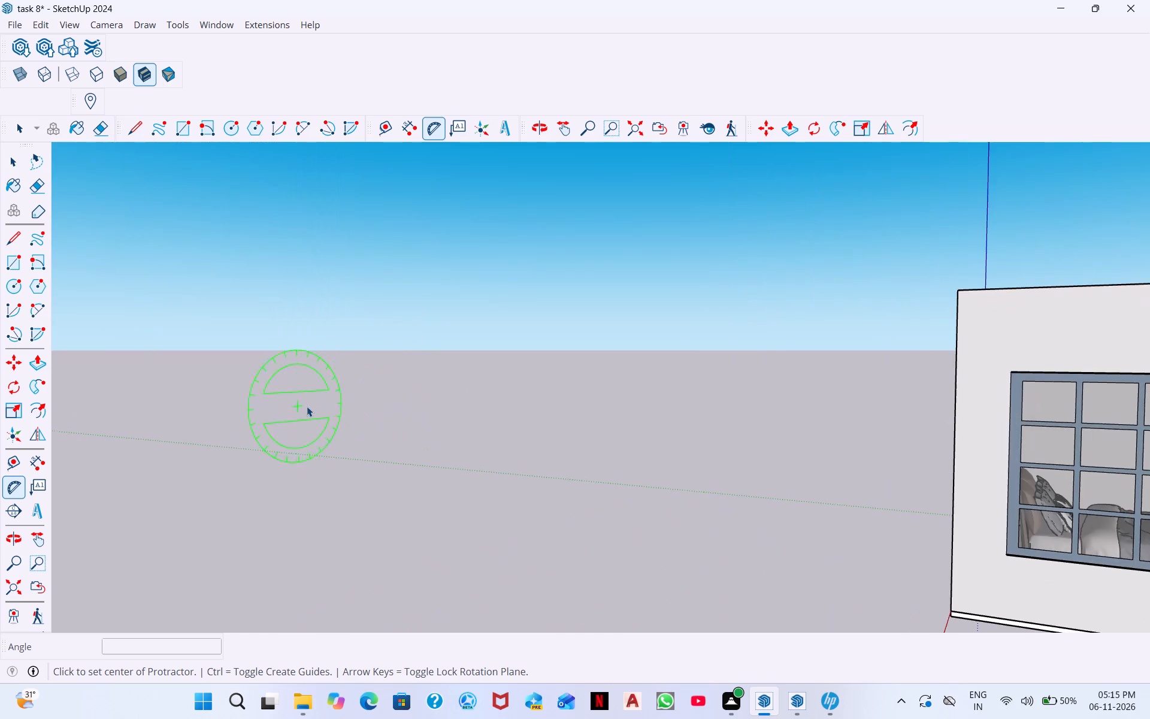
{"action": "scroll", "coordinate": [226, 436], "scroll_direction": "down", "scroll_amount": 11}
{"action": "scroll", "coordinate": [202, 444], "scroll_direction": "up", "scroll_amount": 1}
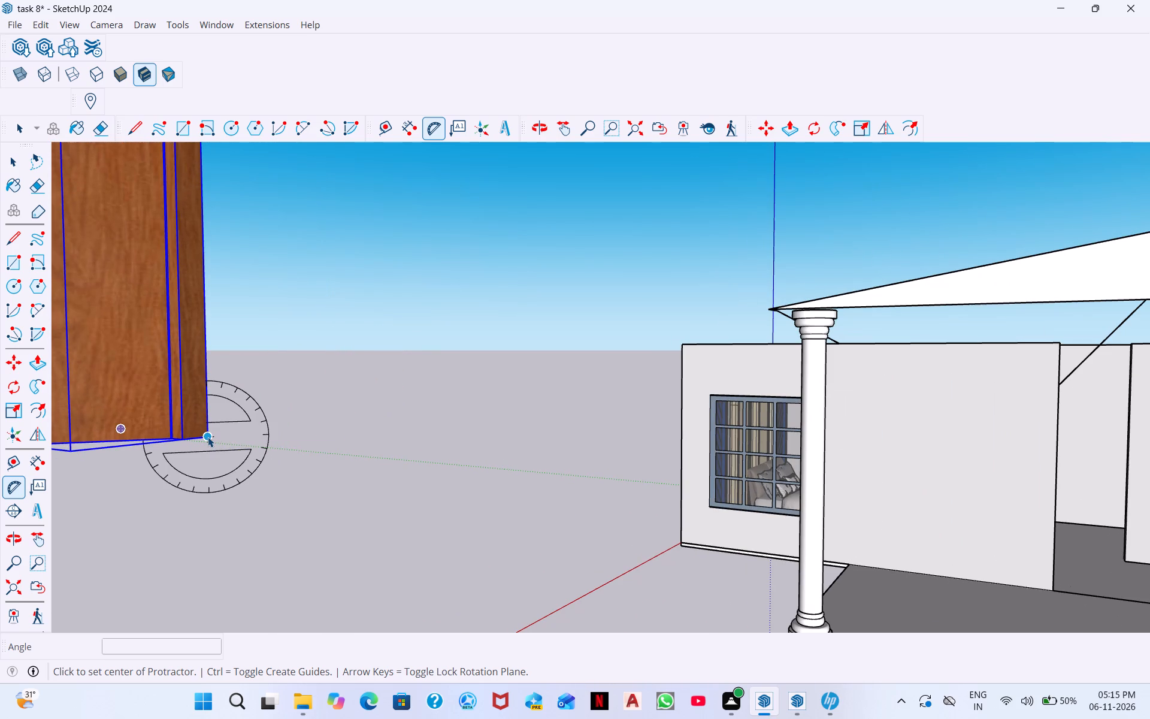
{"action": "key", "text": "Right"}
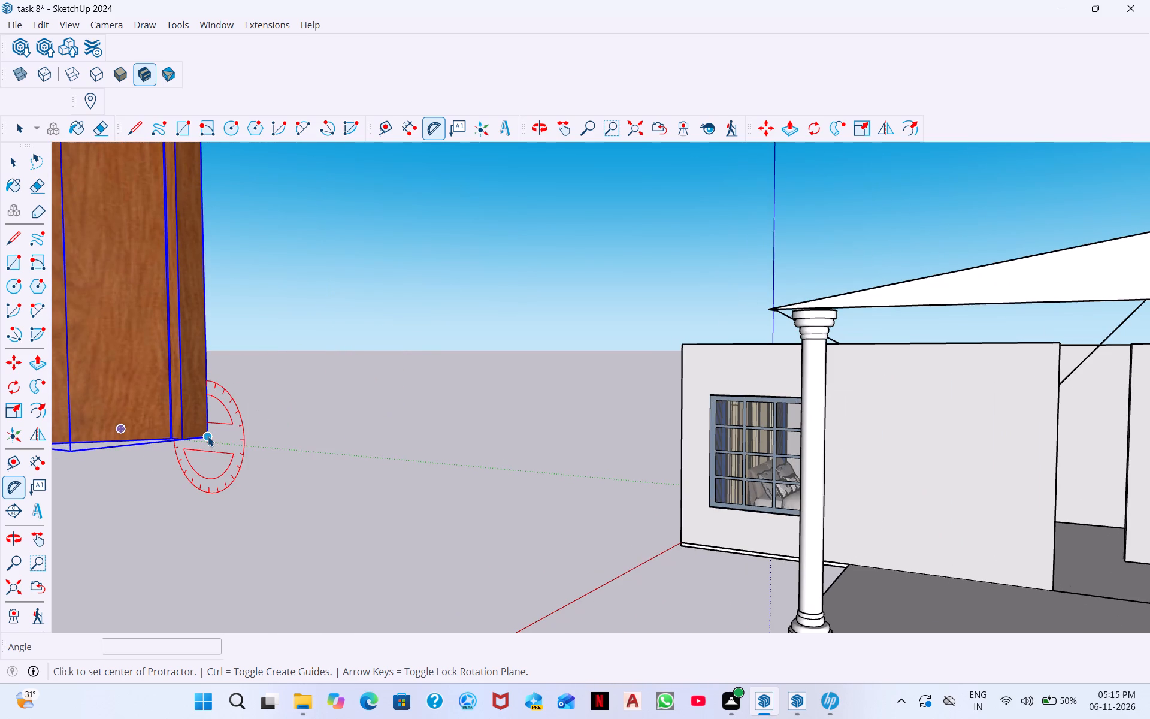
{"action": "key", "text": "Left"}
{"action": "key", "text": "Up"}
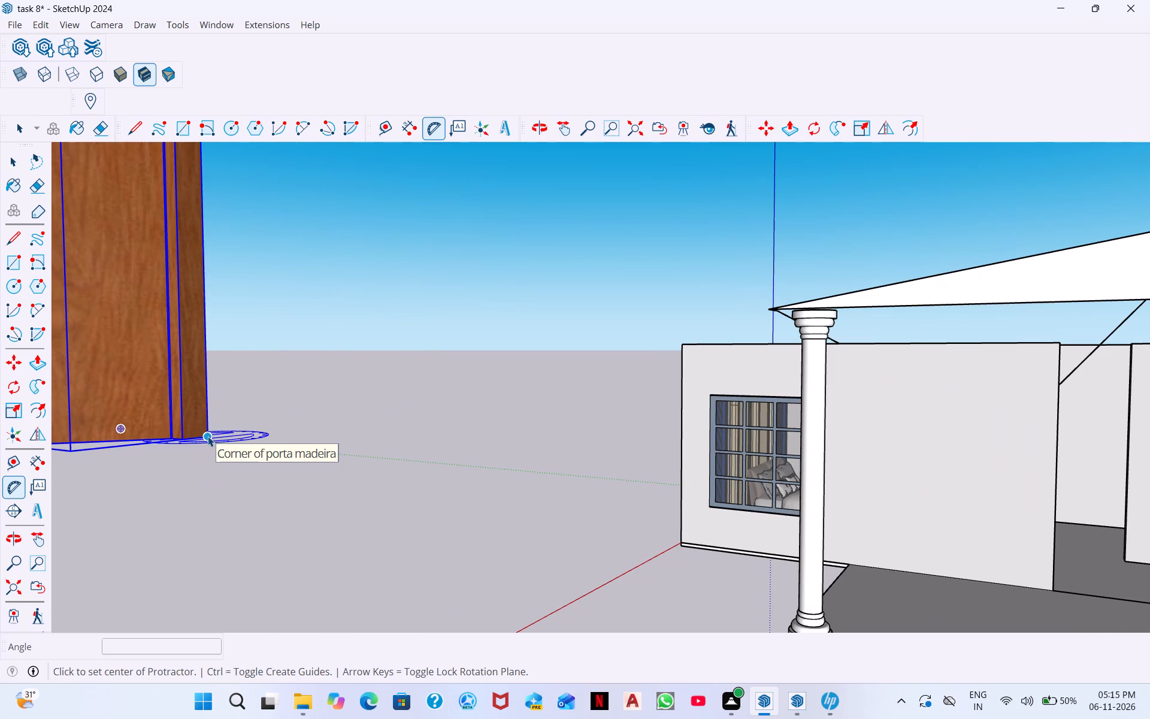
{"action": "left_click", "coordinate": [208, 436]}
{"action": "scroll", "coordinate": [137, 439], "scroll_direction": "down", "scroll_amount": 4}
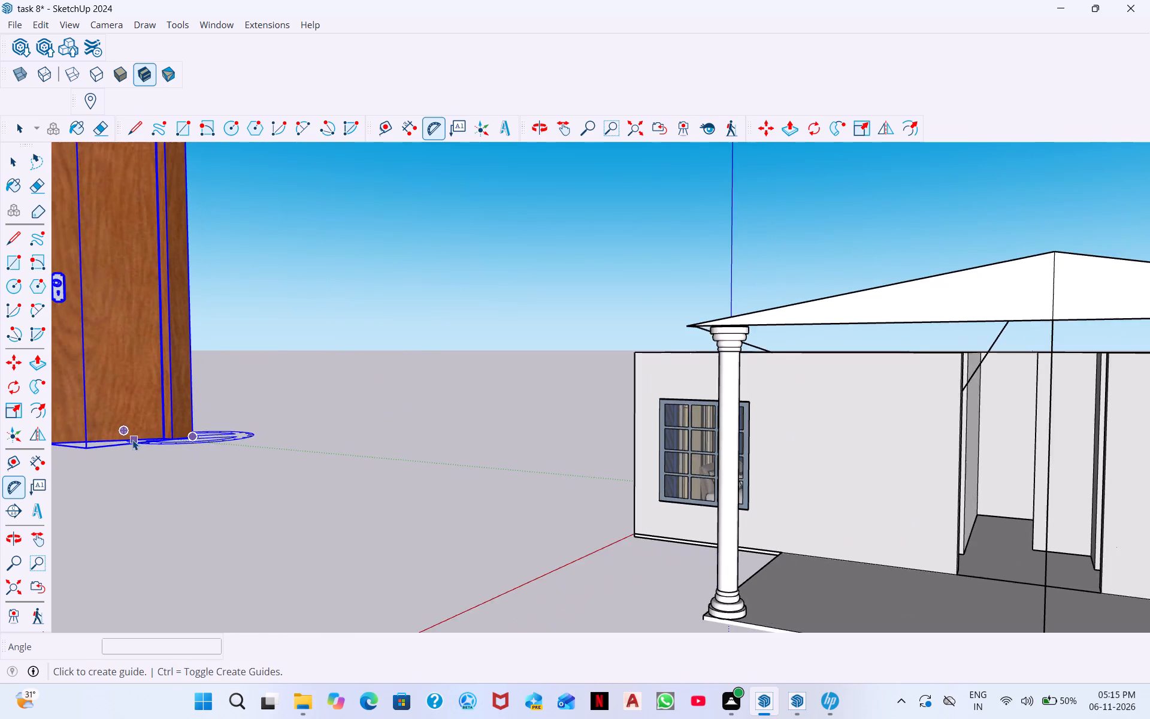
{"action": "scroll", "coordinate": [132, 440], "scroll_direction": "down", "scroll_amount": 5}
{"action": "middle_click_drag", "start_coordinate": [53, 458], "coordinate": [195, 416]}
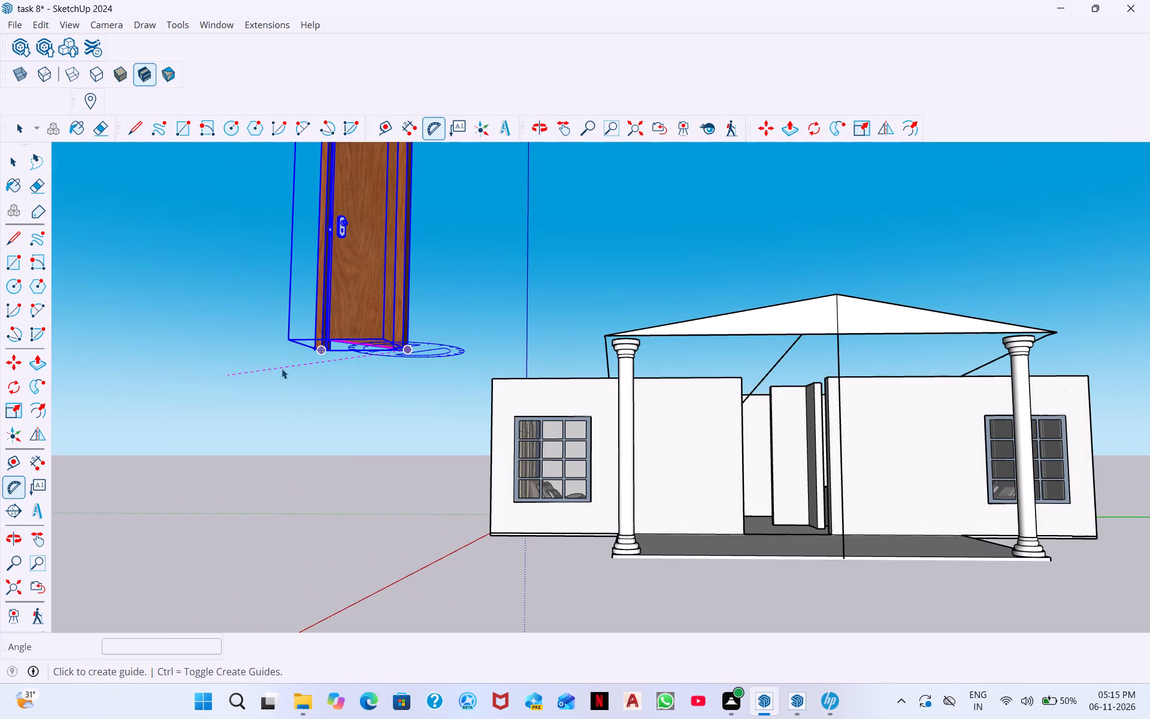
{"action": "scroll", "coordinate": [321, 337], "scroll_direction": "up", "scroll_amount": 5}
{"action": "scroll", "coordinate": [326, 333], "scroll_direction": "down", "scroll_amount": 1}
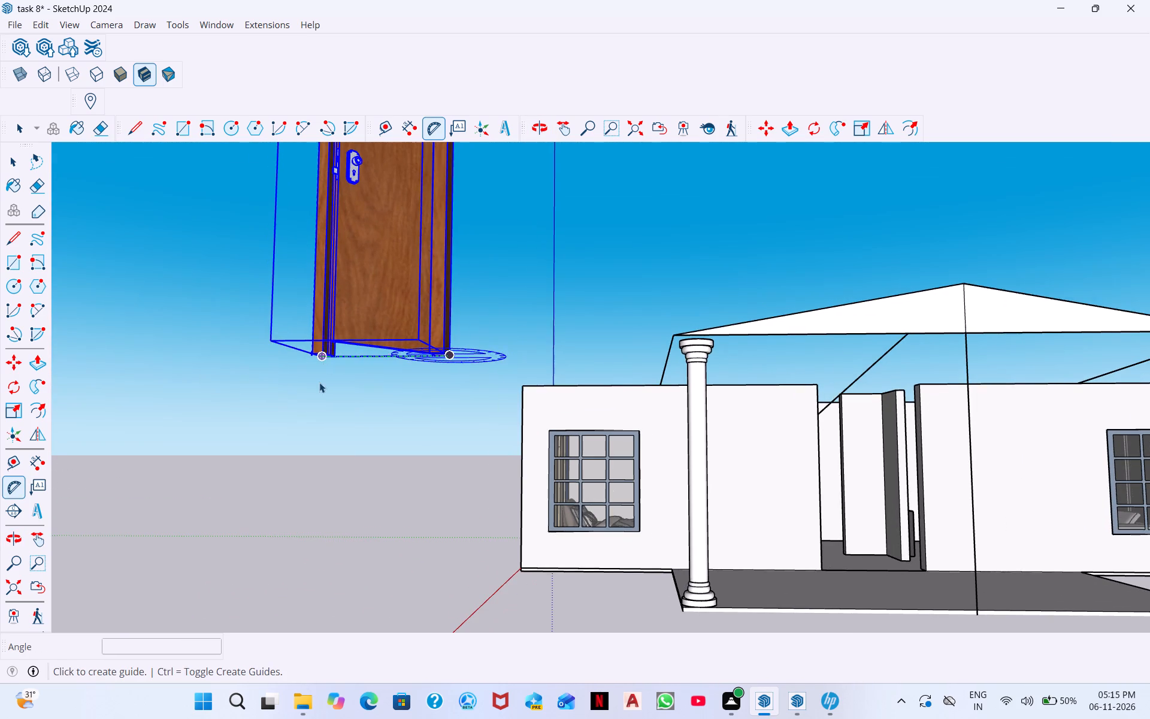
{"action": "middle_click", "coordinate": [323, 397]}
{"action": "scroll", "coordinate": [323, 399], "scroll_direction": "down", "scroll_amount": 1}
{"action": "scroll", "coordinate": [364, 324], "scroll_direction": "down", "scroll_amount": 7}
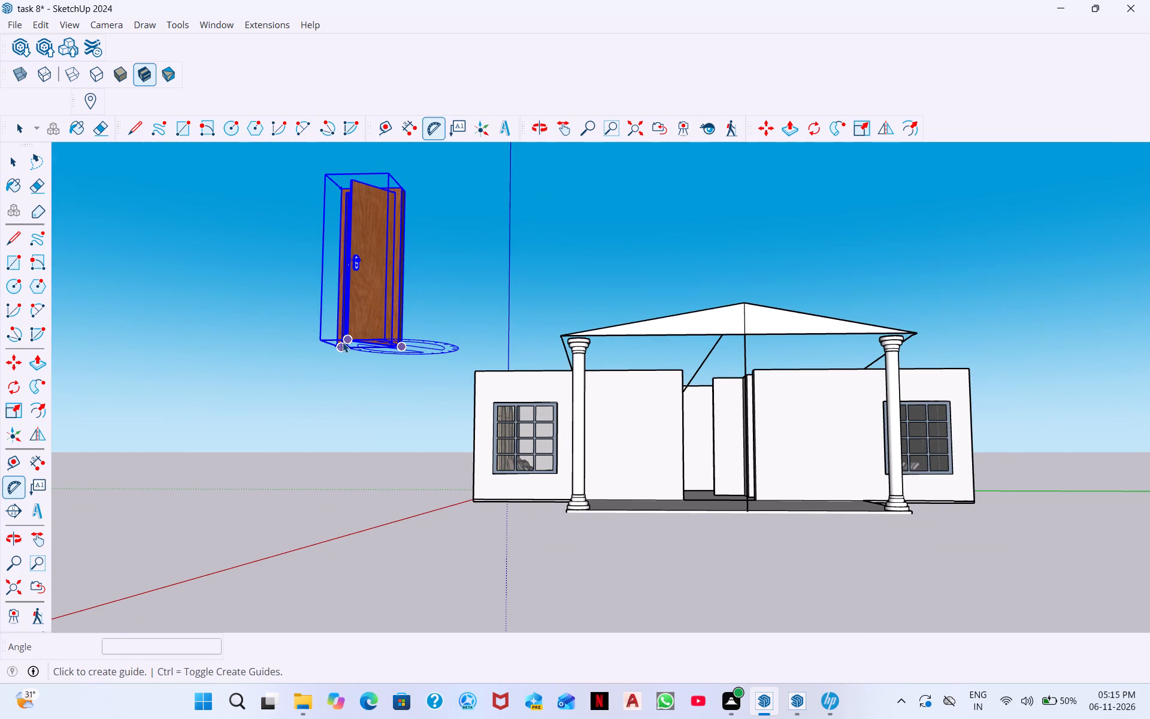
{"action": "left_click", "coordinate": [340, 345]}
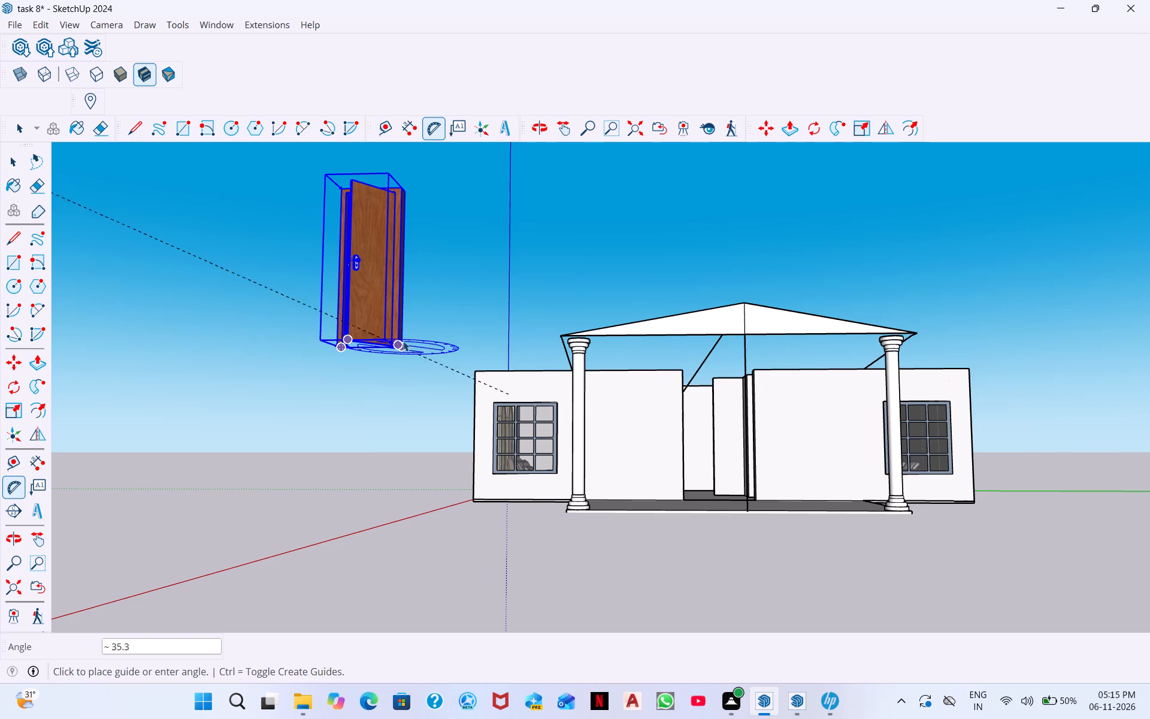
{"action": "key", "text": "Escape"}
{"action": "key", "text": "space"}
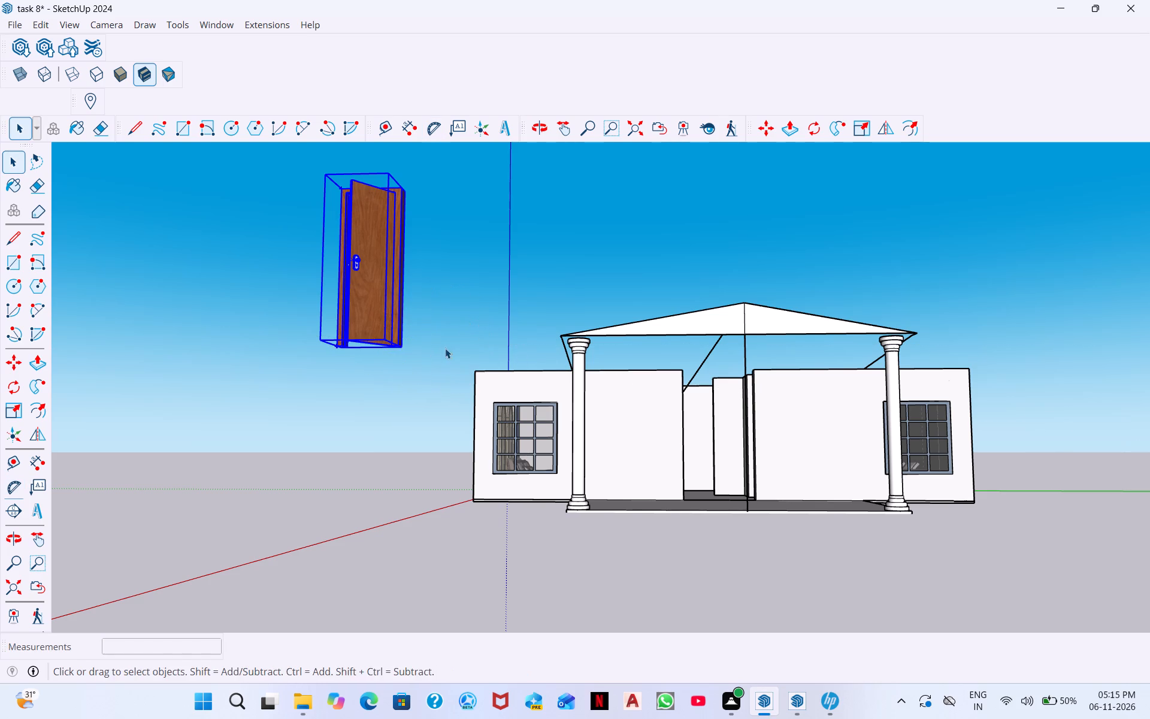
Examine the half-open wooden door from several sides, including its frame, opening direction and position relative to the house entrance.
{"action": "middle_click_drag", "start_coordinate": [429, 372], "coordinate": [209, 407]}
{"action": "scroll", "coordinate": [275, 364], "scroll_direction": "down", "scroll_amount": 3}
{"action": "scroll", "coordinate": [275, 367], "scroll_direction": "up", "scroll_amount": 1}
{"action": "scroll", "coordinate": [258, 354], "scroll_direction": "down", "scroll_amount": 2}
{"action": "scroll", "coordinate": [232, 391], "scroll_direction": "up", "scroll_amount": 1}
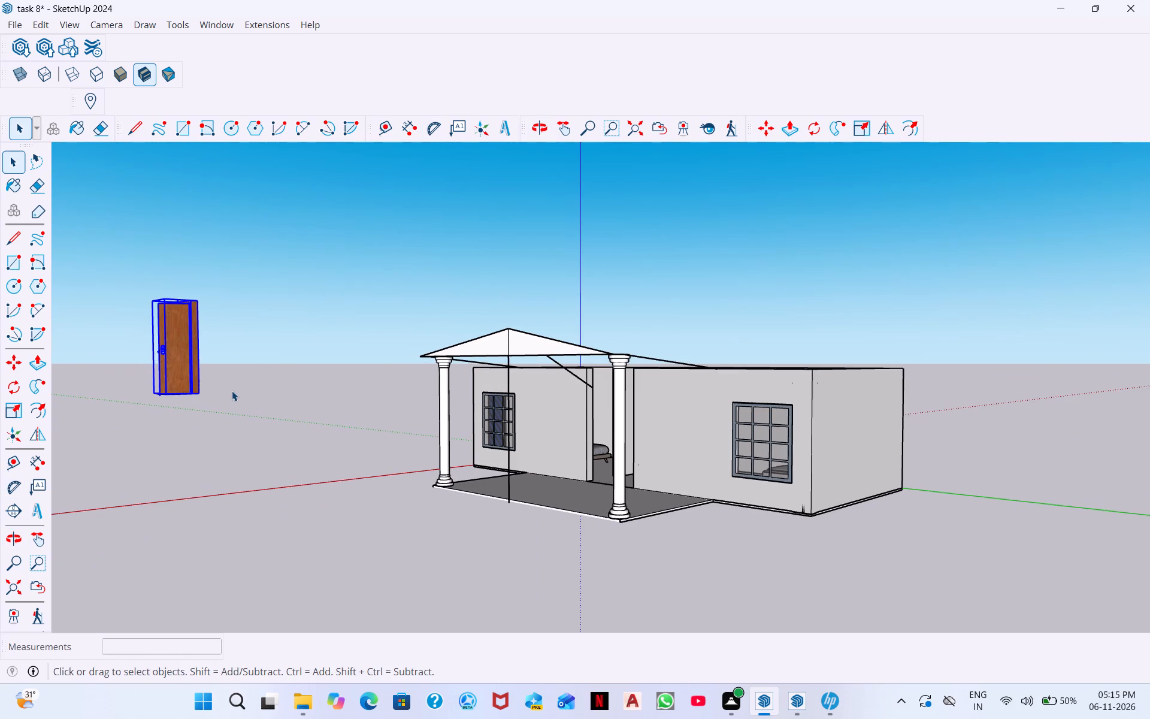
{"action": "scroll", "coordinate": [211, 375], "scroll_direction": "down", "scroll_amount": 2}
{"action": "middle_click_drag", "start_coordinate": [250, 380], "coordinate": [10, 451]}
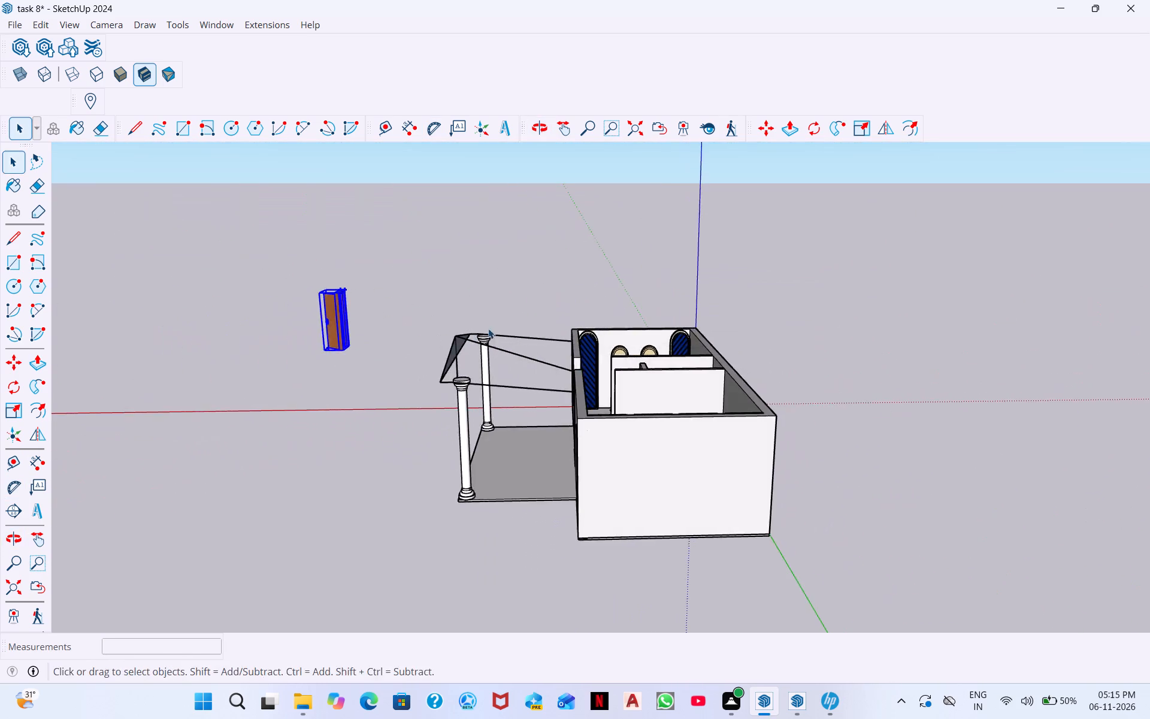
{"action": "middle_click_drag", "start_coordinate": [486, 333], "coordinate": [186, 397]}
{"action": "middle_click_drag", "start_coordinate": [779, 222], "coordinate": [557, 265]}
{"action": "scroll", "coordinate": [881, 291], "scroll_direction": "up", "scroll_amount": 4}
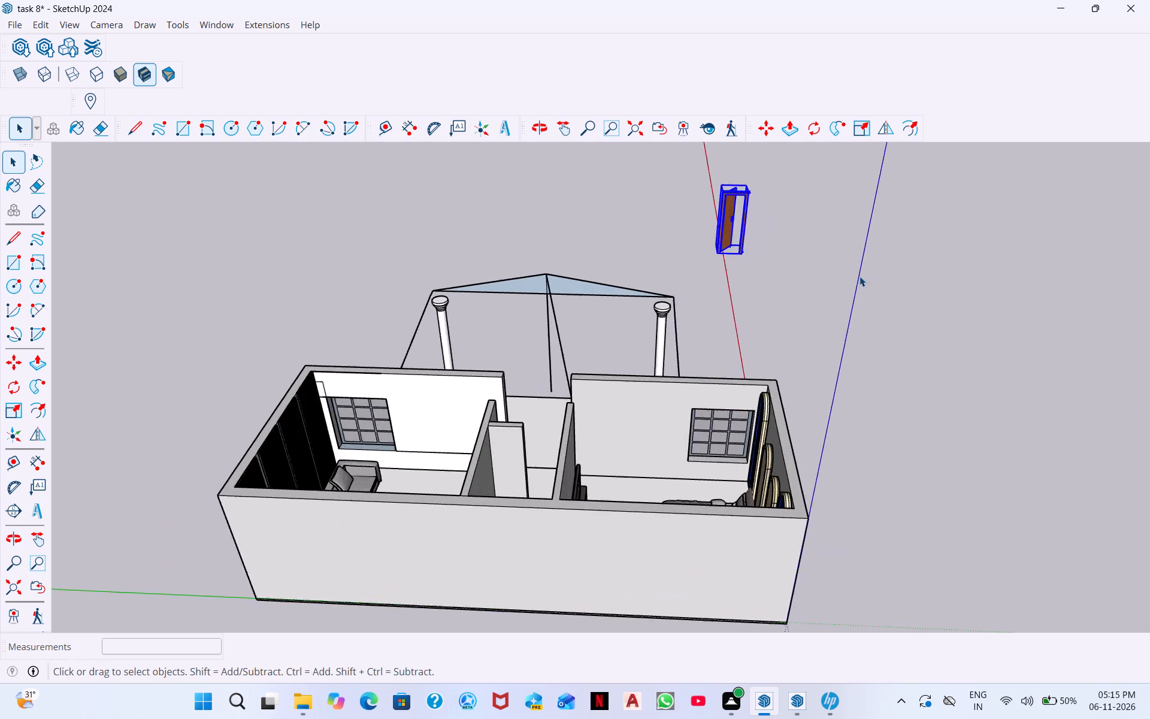
{"action": "scroll", "coordinate": [860, 276], "scroll_direction": "up", "scroll_amount": 5}
{"action": "middle_click_drag", "start_coordinate": [725, 287], "coordinate": [675, 256]}
{"action": "scroll", "coordinate": [703, 267], "scroll_direction": "up", "scroll_amount": 8}
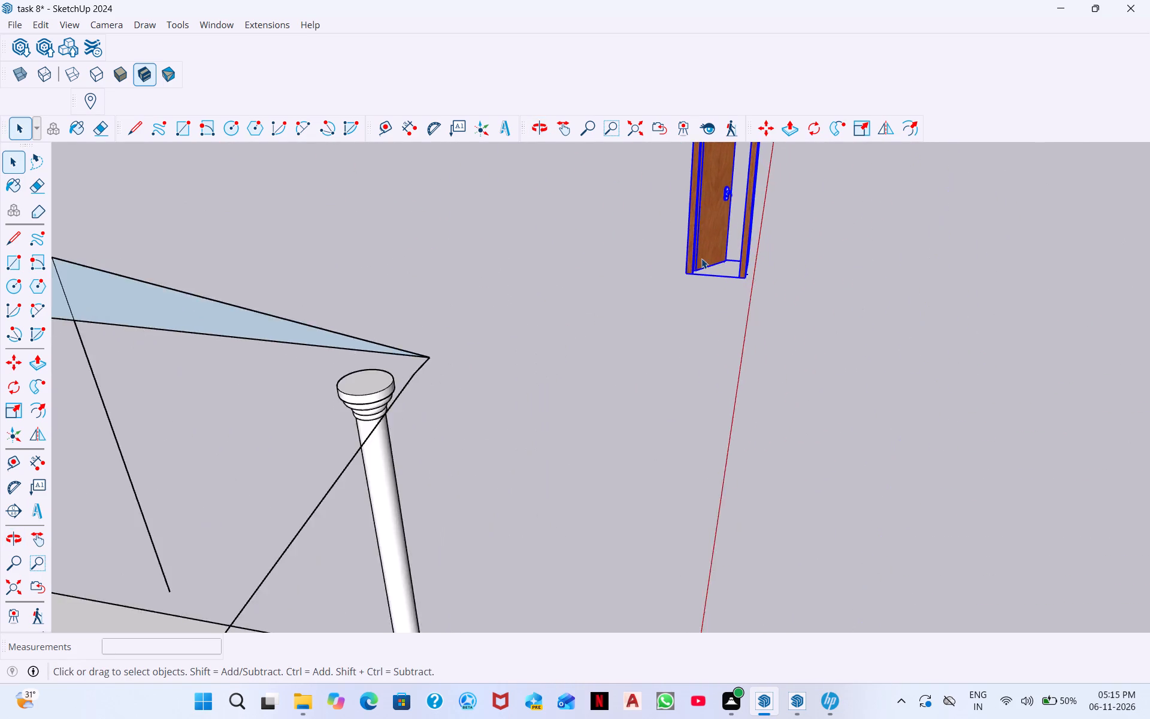
{"action": "scroll", "coordinate": [703, 259], "scroll_direction": "up", "scroll_amount": 1}
{"action": "middle_click_drag", "start_coordinate": [703, 259], "coordinate": [674, 192]}
{"action": "key", "text": "space"}
{"action": "key", "text": "space"}
{"action": "left_click", "coordinate": [946, 309]}
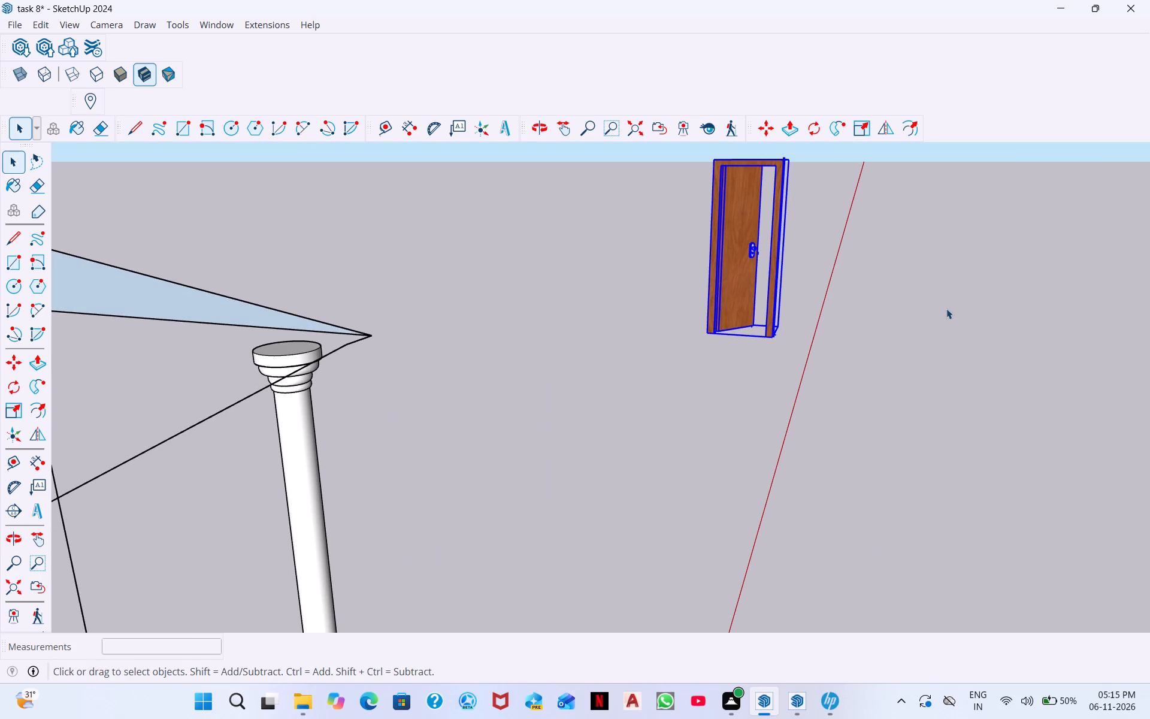
{"action": "middle_click_drag", "start_coordinate": [773, 331], "coordinate": [747, 288]}
{"action": "scroll", "coordinate": [779, 270], "scroll_direction": "down", "scroll_amount": 1}
{"action": "scroll", "coordinate": [779, 270], "scroll_direction": "up", "scroll_amount": 4}
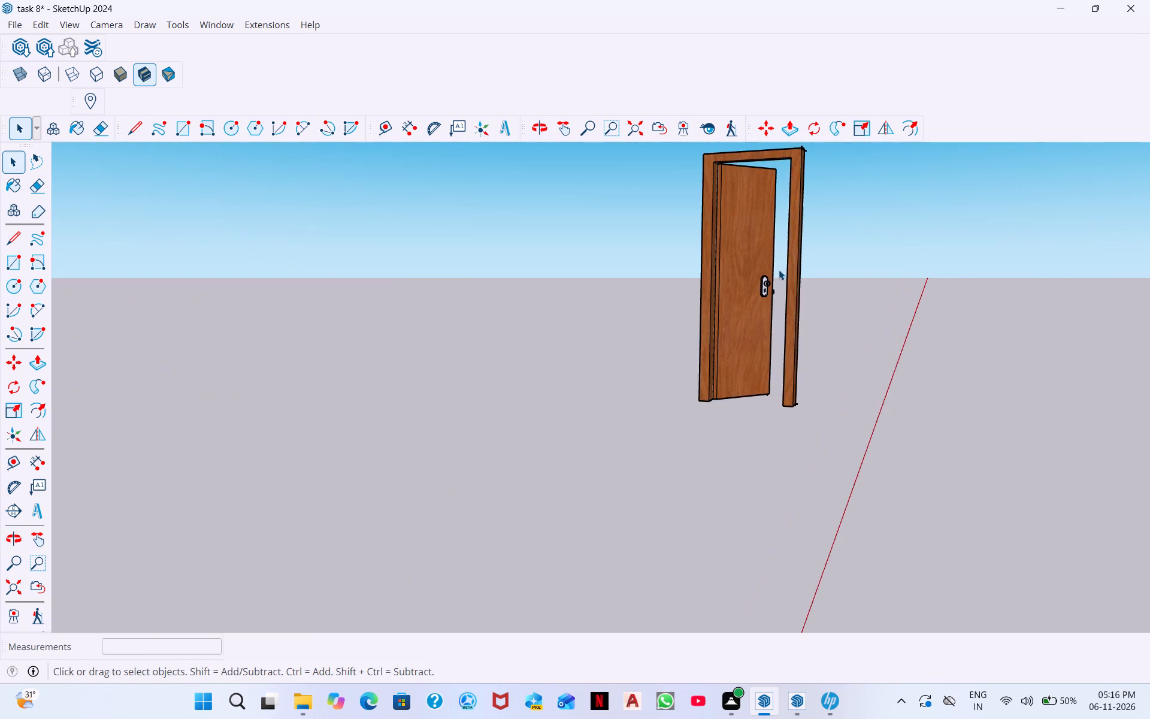
{"action": "scroll", "coordinate": [779, 270], "scroll_direction": "up", "scroll_amount": 6}
{"action": "scroll", "coordinate": [731, 292], "scroll_direction": "up", "scroll_amount": 4}
{"action": "scroll", "coordinate": [736, 292], "scroll_direction": "down", "scroll_amount": 3}
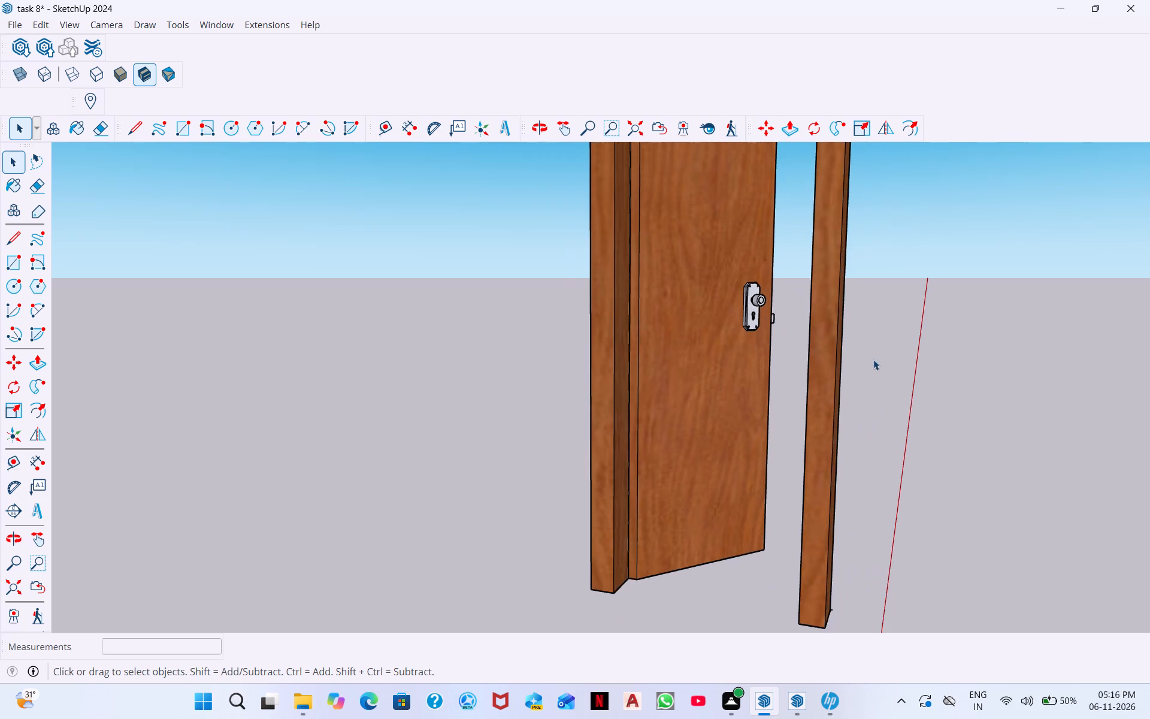
{"action": "middle_click_drag", "start_coordinate": [851, 379], "coordinate": [287, 360]}
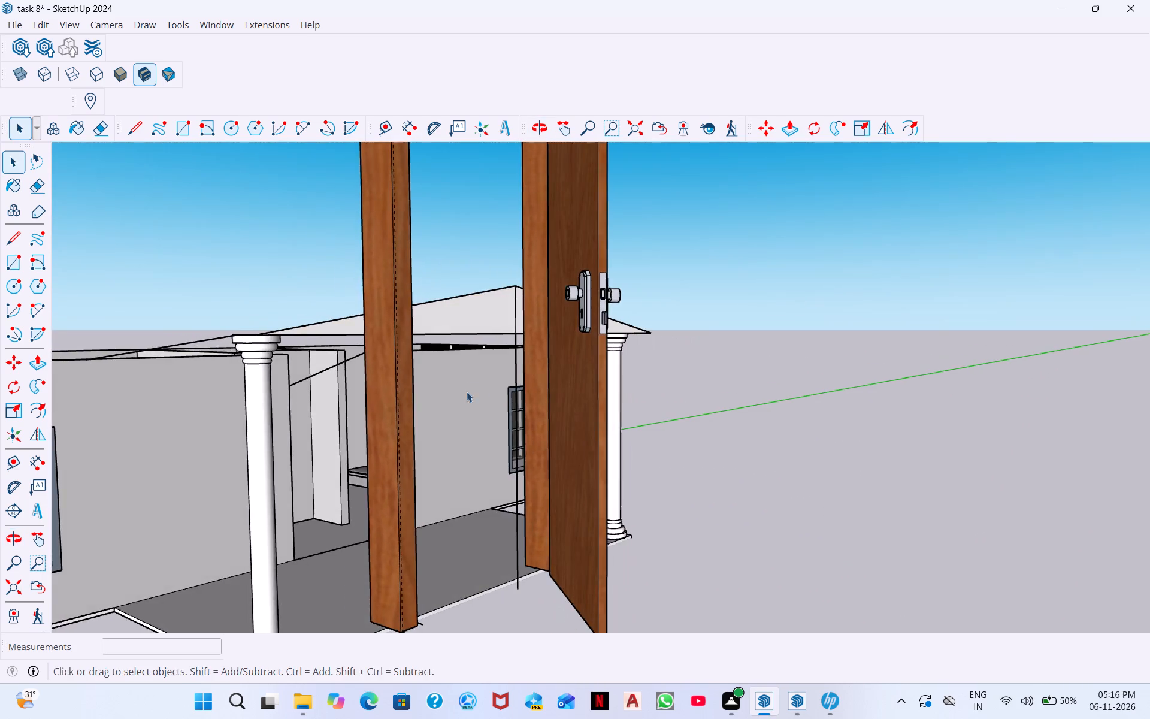
{"action": "middle_click_drag", "start_coordinate": [462, 394], "coordinate": [387, 384]}
{"action": "scroll", "coordinate": [387, 384], "scroll_direction": "down", "scroll_amount": 10}
{"action": "middle_click_drag", "start_coordinate": [354, 358], "coordinate": [286, 368]}
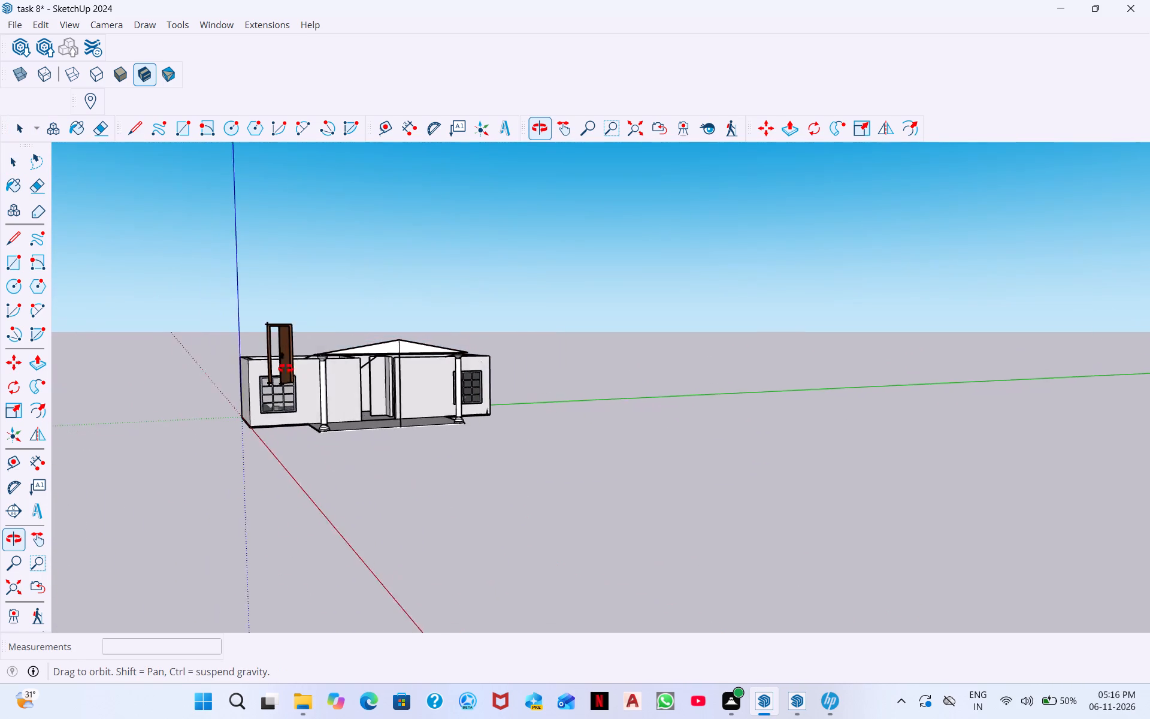
{"action": "middle_click_drag", "start_coordinate": [286, 368], "coordinate": [207, 352]}
{"action": "scroll", "coordinate": [205, 353], "scroll_direction": "up", "scroll_amount": 4}
{"action": "scroll", "coordinate": [357, 348], "scroll_direction": "up", "scroll_amount": 11}
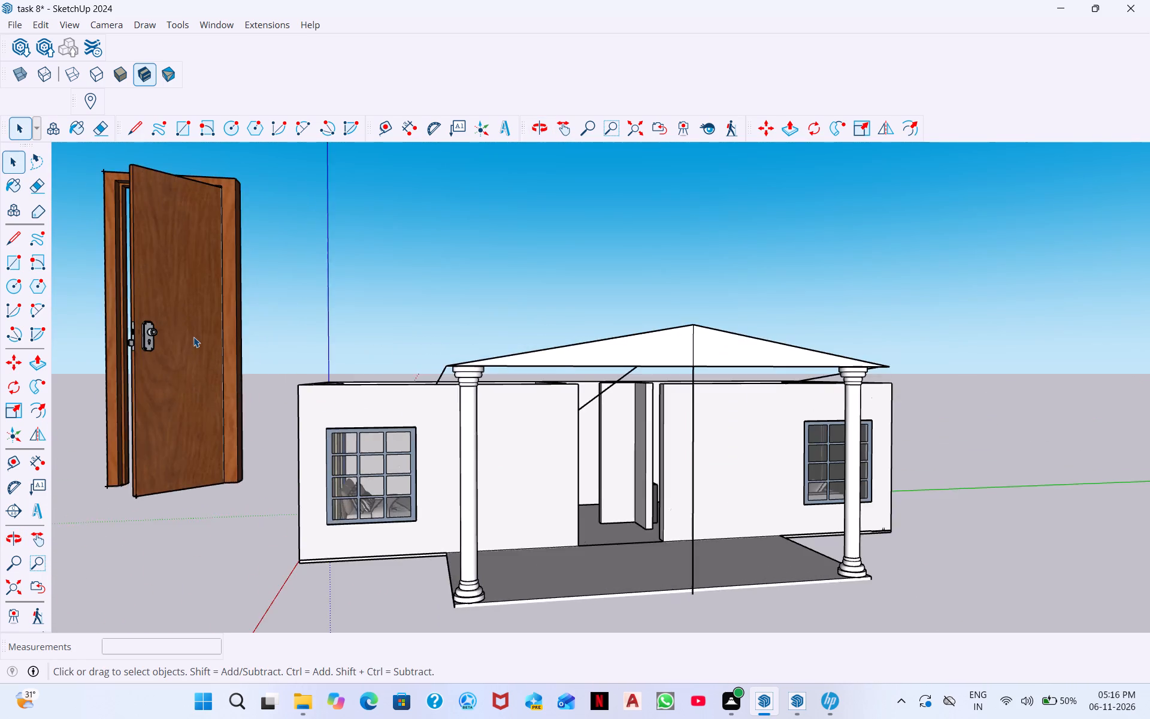
{"action": "scroll", "coordinate": [193, 337], "scroll_direction": "up", "scroll_amount": 4}
{"action": "scroll", "coordinate": [193, 337], "scroll_direction": "down", "scroll_amount": 3}
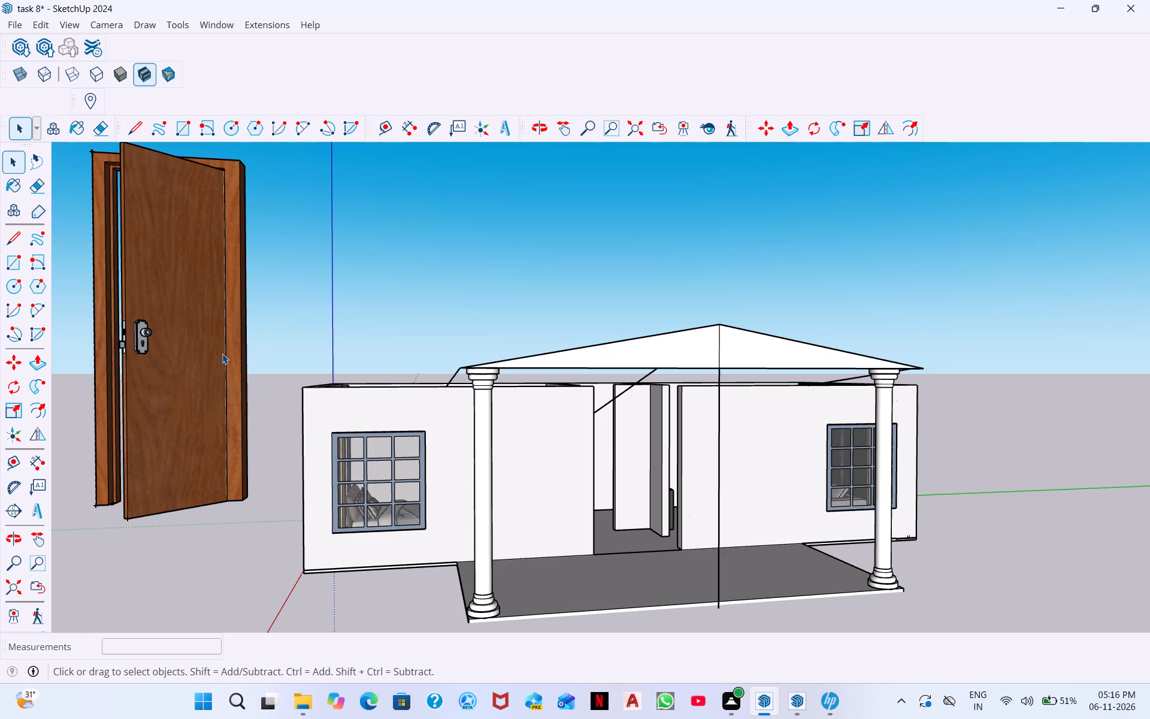
{"action": "scroll", "coordinate": [238, 348], "scroll_direction": "down", "scroll_amount": 8}
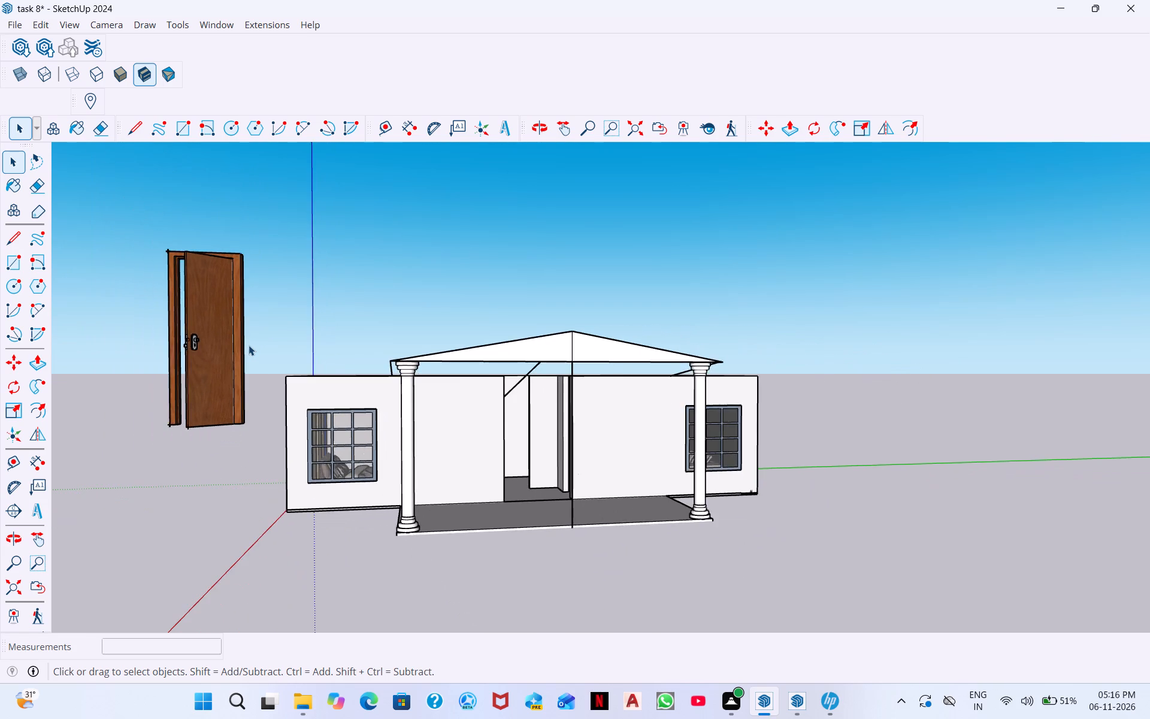
{"action": "scroll", "coordinate": [249, 348], "scroll_direction": "down", "scroll_amount": 2}
{"action": "scroll", "coordinate": [249, 348], "scroll_direction": "up", "scroll_amount": 2}
{"action": "scroll", "coordinate": [249, 348], "scroll_direction": "down", "scroll_amount": 4}
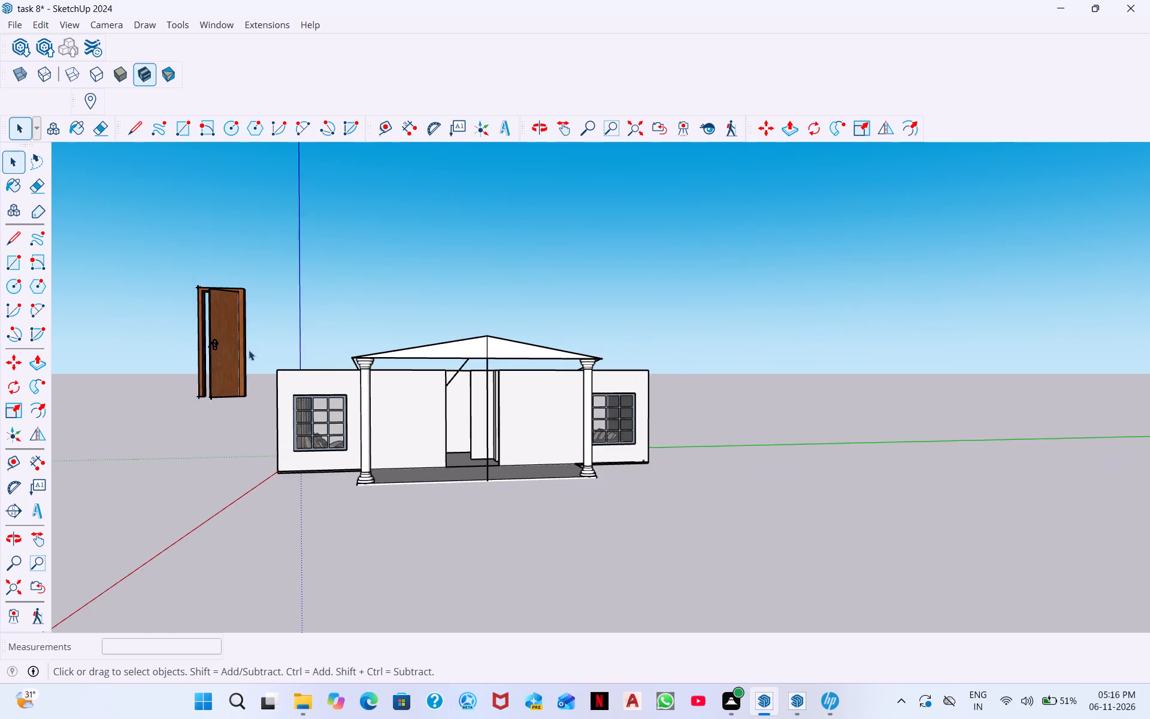
{"action": "scroll", "coordinate": [249, 350], "scroll_direction": "down", "scroll_amount": 4}
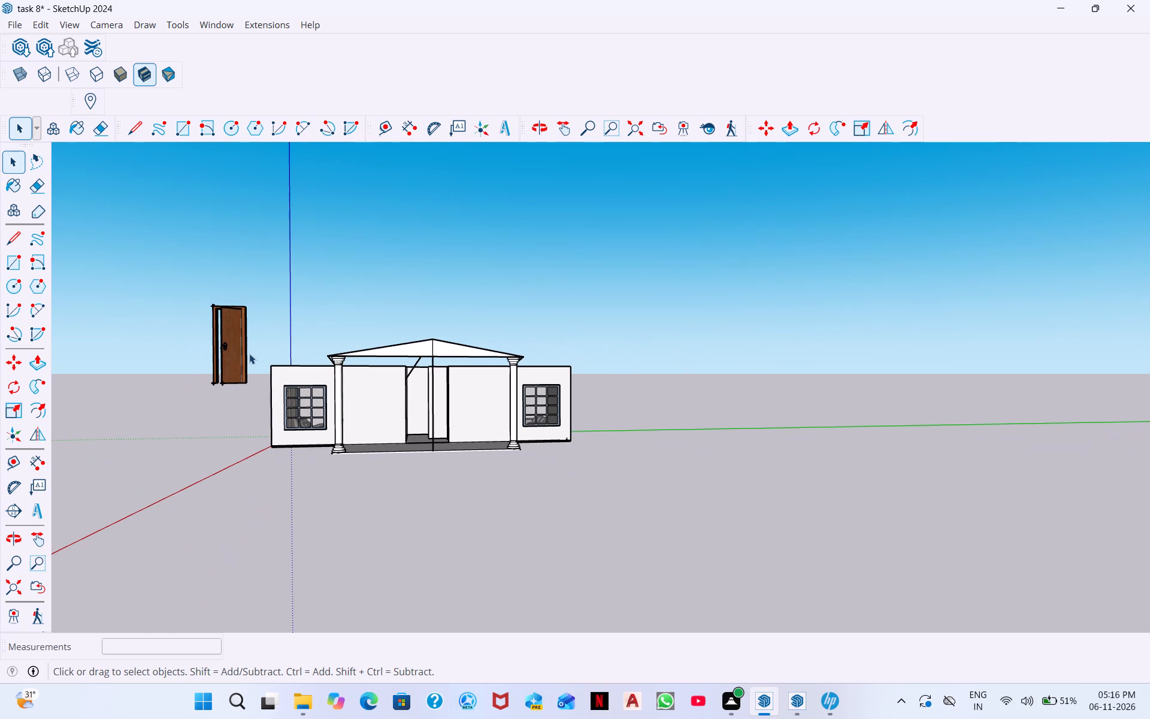
{"action": "left_click", "coordinate": [223, 376]}
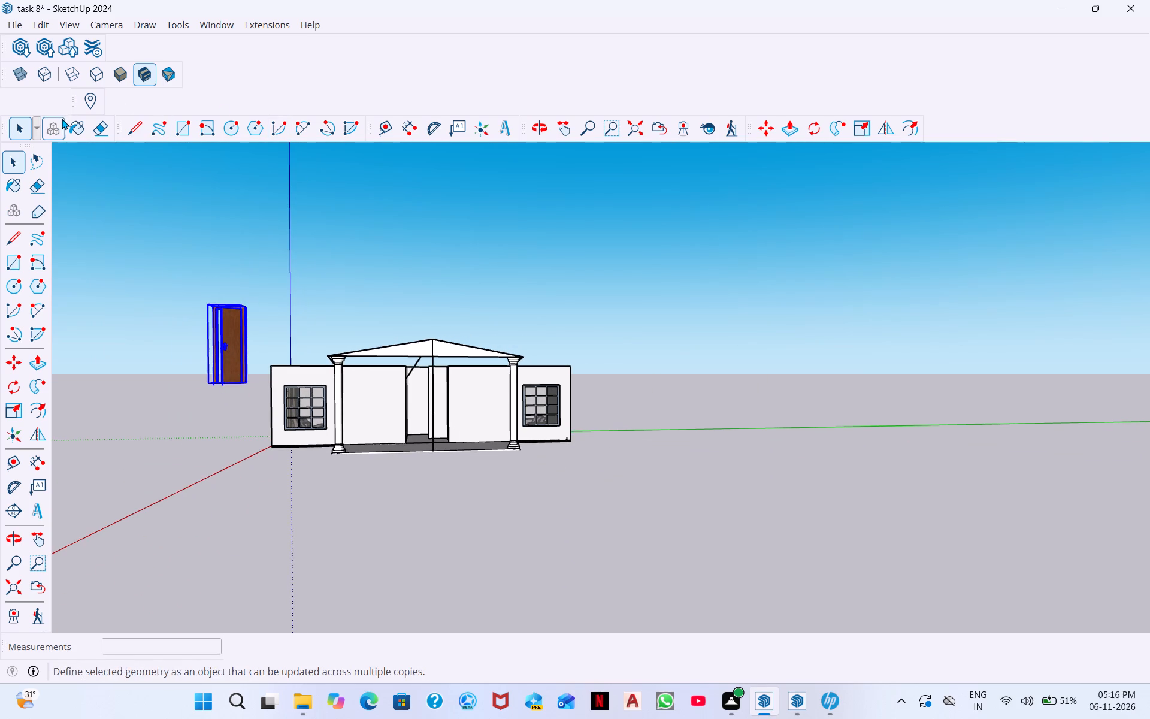
Reopen 3D Warehouse and browse the "half door open" results for an alternative half-open door.
{"action": "left_click", "coordinate": [24, 55]}
{"action": "key", "text": "space"}
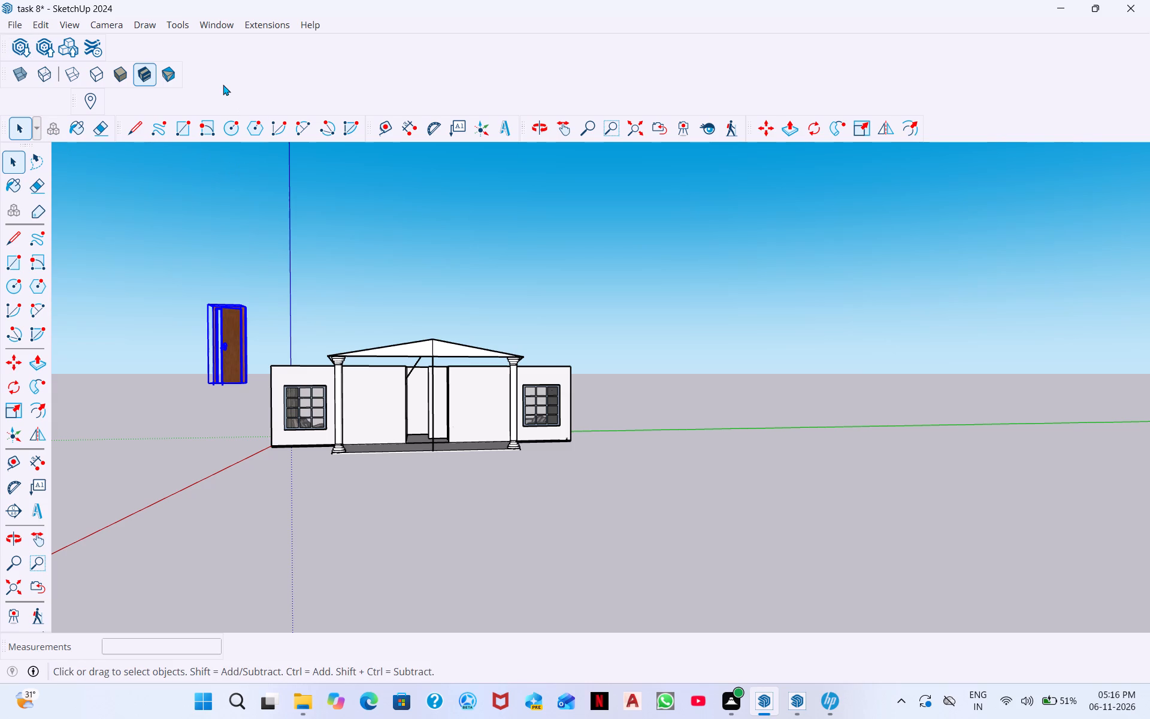
{"action": "left_click", "coordinate": [90, 380]}
{"action": "key", "text": "space"}
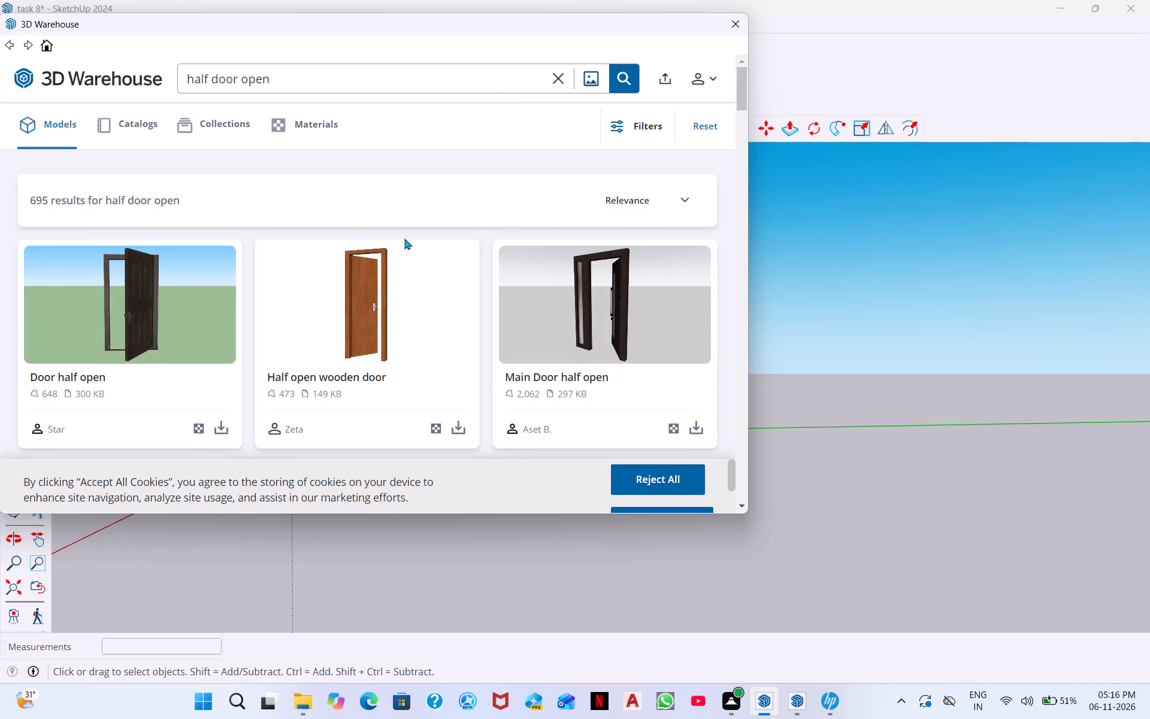
{"action": "scroll", "coordinate": [391, 265], "scroll_direction": "down", "scroll_amount": 10}
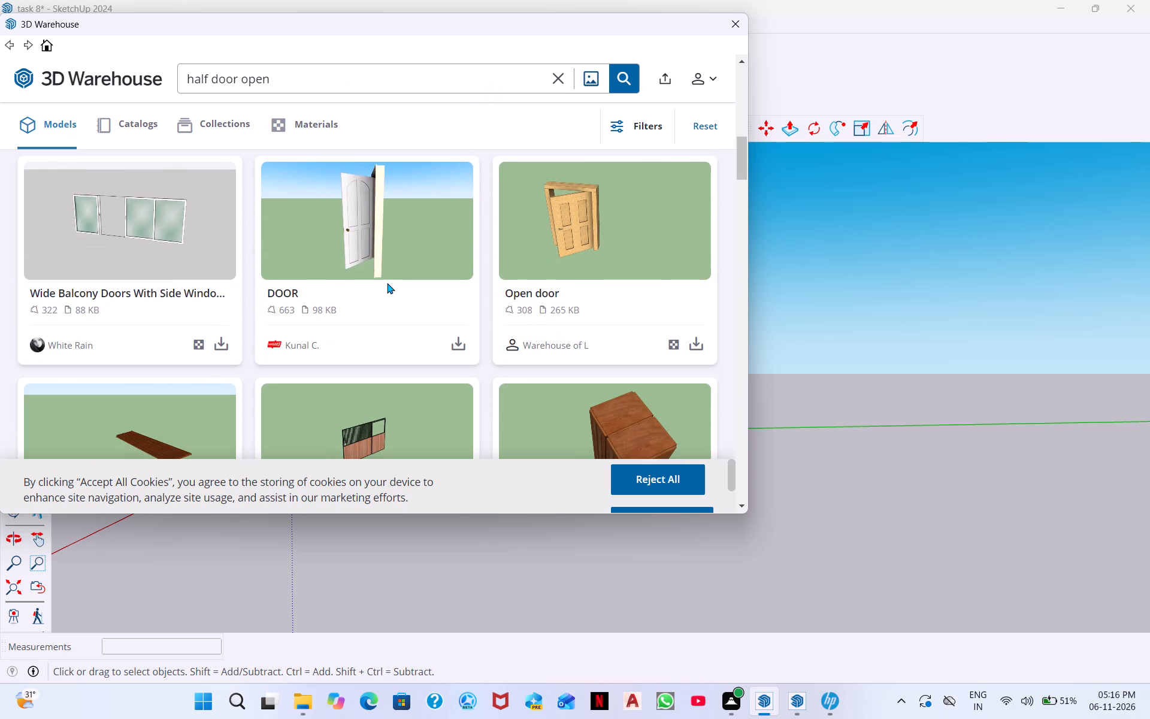
{"action": "scroll", "coordinate": [417, 262], "scroll_direction": "down", "scroll_amount": 3}
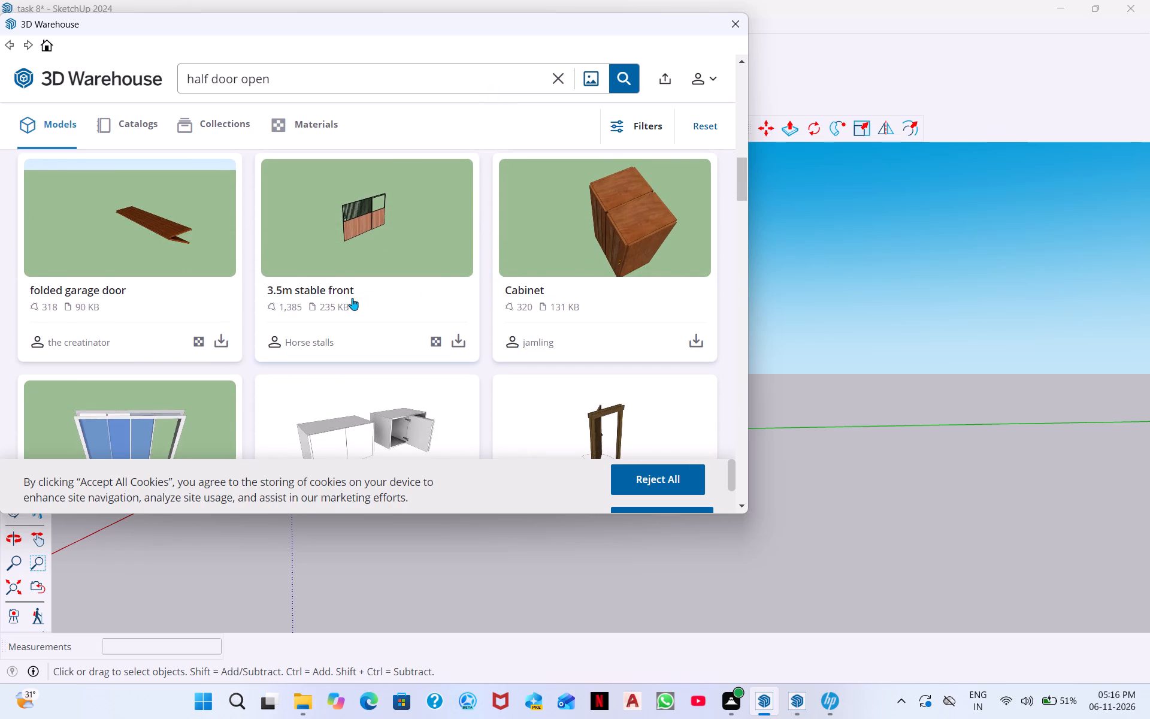
{"action": "scroll", "coordinate": [350, 303], "scroll_direction": "down", "scroll_amount": 3}
{"action": "scroll", "coordinate": [405, 279], "scroll_direction": "down", "scroll_amount": 3}
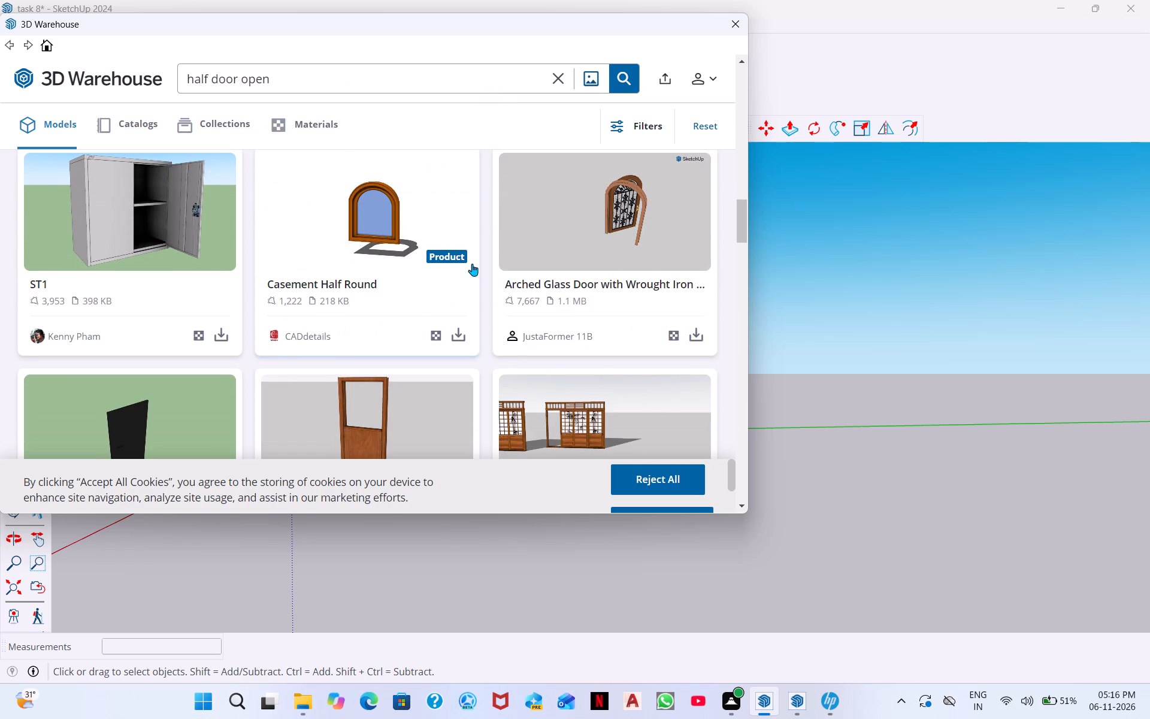
{"action": "scroll", "coordinate": [386, 267], "scroll_direction": "down", "scroll_amount": 6}
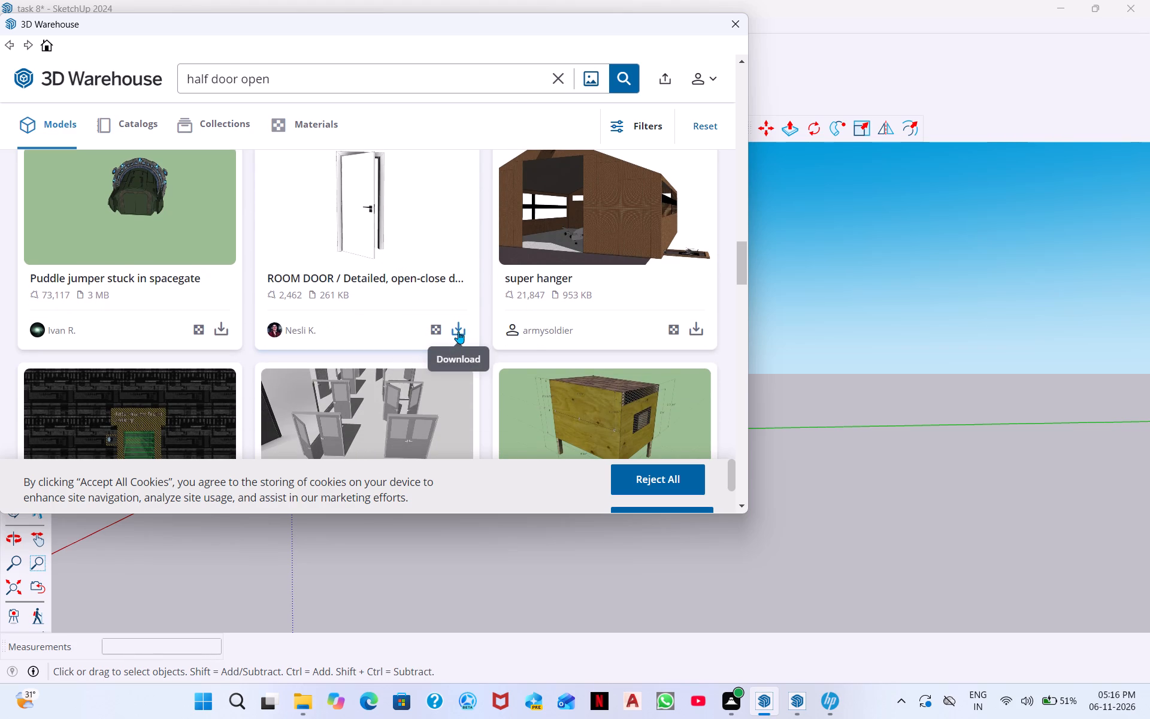
{"action": "scroll", "coordinate": [452, 331], "scroll_direction": "down", "scroll_amount": 3}
{"action": "scroll", "coordinate": [452, 331], "scroll_direction": "up", "scroll_amount": 4}
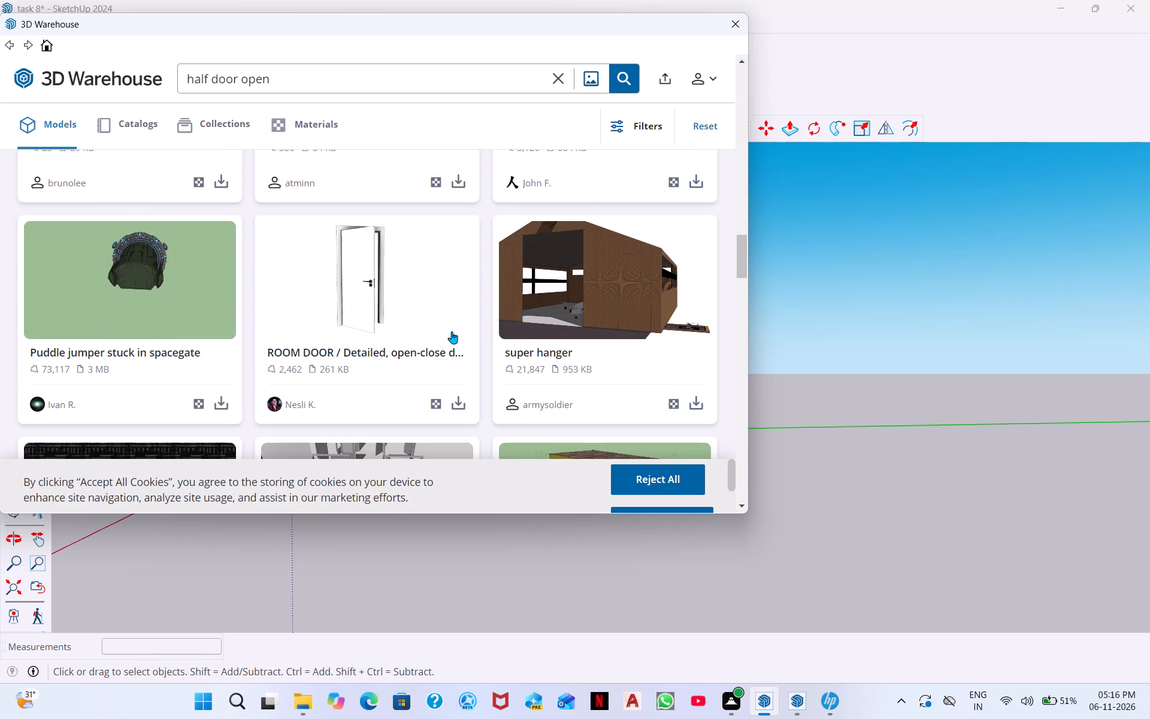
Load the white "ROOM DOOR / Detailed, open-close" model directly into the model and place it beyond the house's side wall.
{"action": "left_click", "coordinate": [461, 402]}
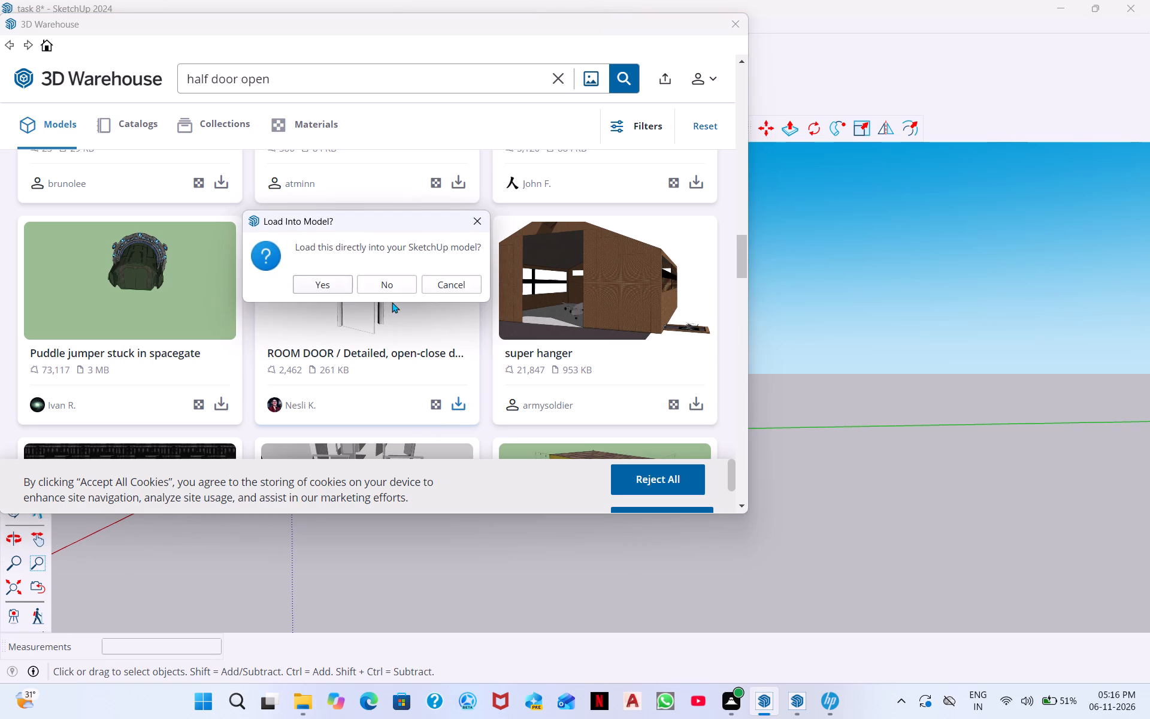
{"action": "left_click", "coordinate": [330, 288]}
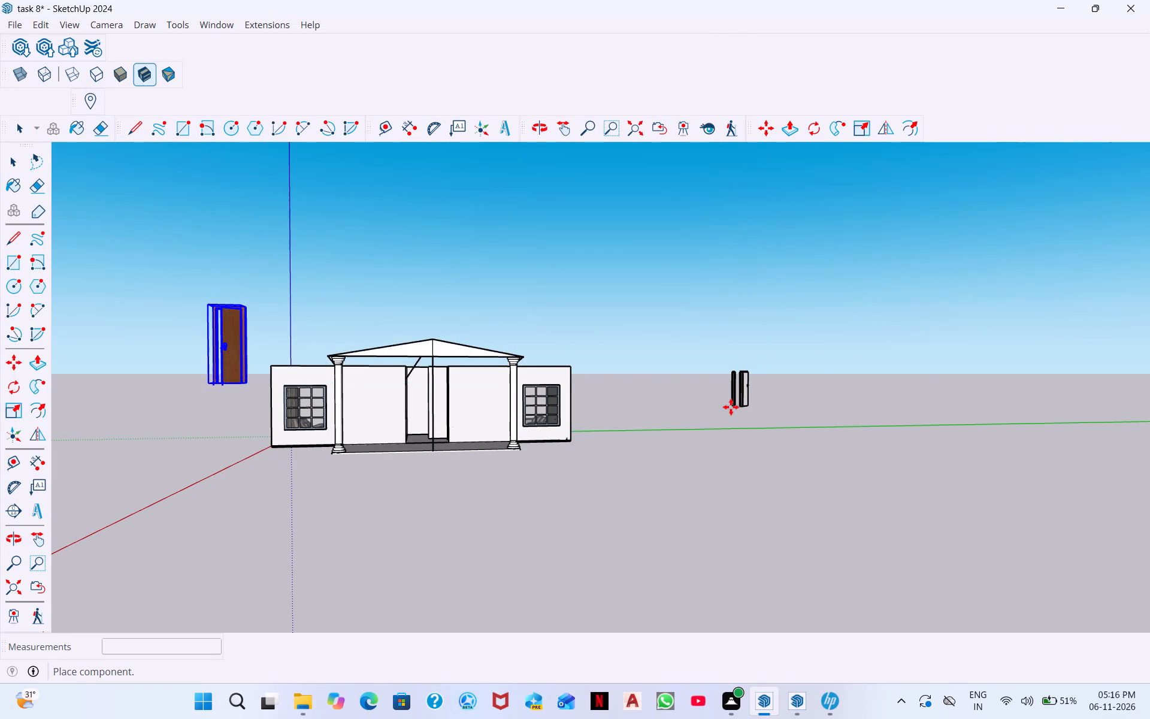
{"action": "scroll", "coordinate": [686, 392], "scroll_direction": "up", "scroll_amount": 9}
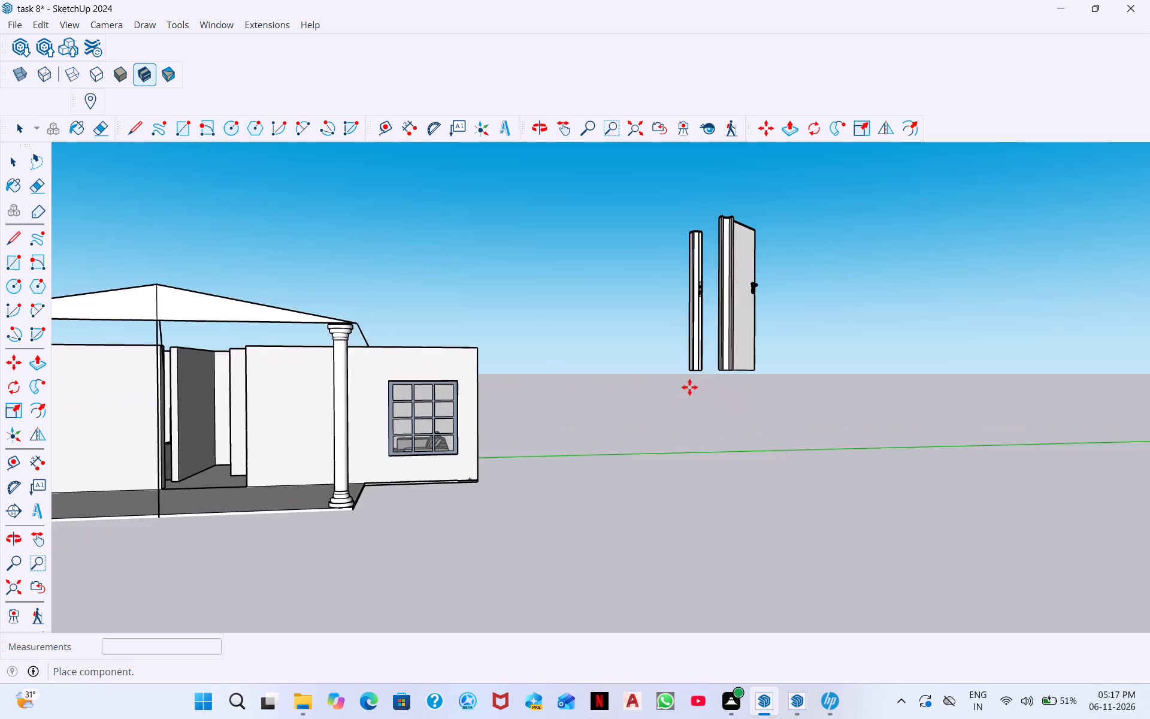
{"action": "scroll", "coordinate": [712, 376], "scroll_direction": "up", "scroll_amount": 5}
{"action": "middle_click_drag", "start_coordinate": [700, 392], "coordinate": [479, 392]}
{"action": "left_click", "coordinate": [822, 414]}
Examine the placed white room door from several sides, including its frame and position relative to the house.
{"action": "middle_click_drag", "start_coordinate": [877, 449], "coordinate": [842, 459]}
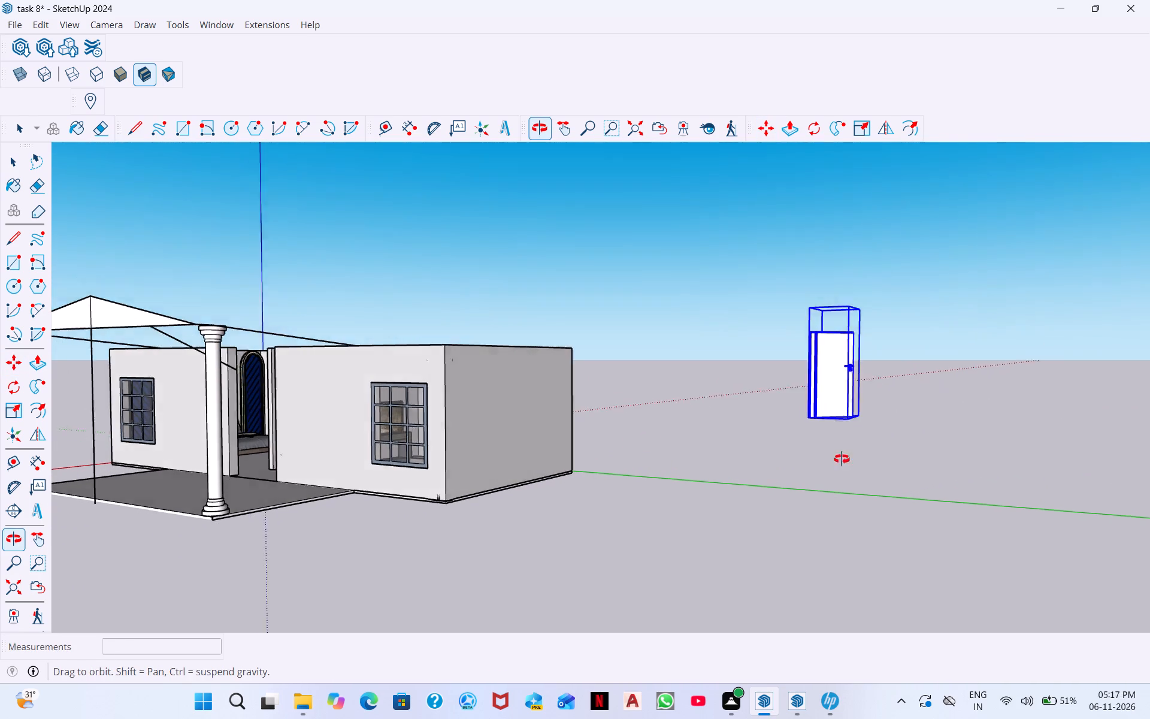
{"action": "middle_click_drag", "start_coordinate": [842, 459], "coordinate": [595, 459]}
{"action": "middle_click_drag", "start_coordinate": [717, 420], "coordinate": [566, 440]}
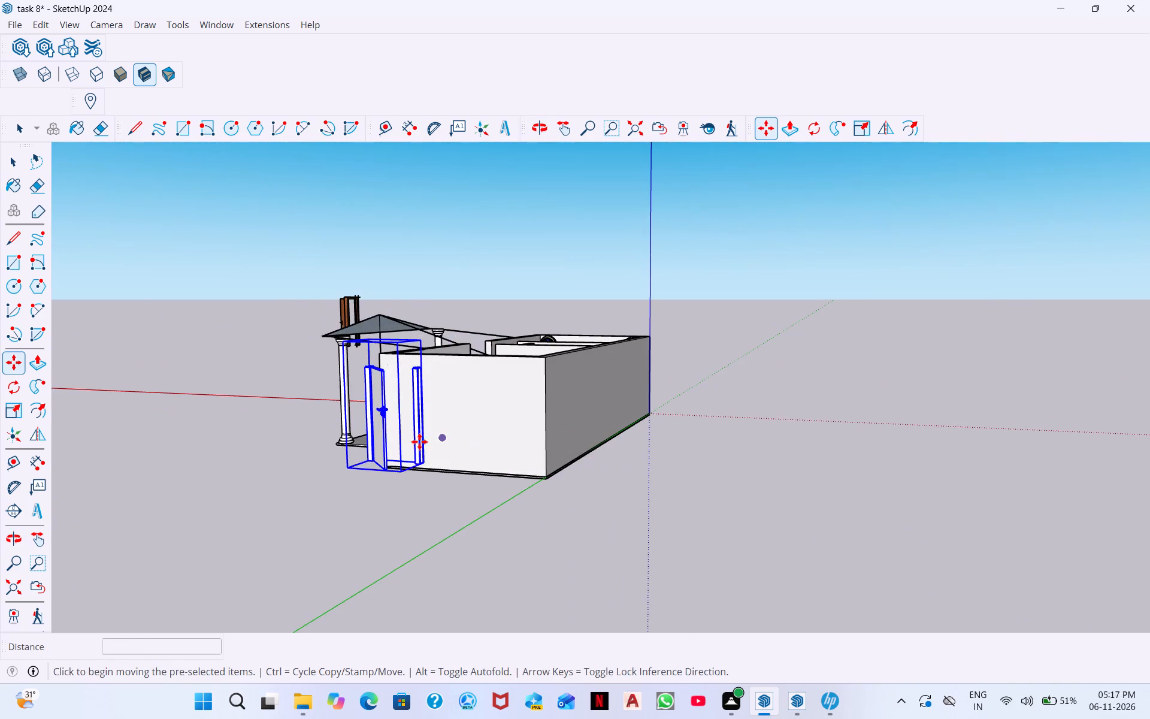
{"action": "scroll", "coordinate": [420, 442], "scroll_direction": "up", "scroll_amount": 10}
{"action": "scroll", "coordinate": [381, 431], "scroll_direction": "down", "scroll_amount": 9}
{"action": "scroll", "coordinate": [429, 420], "scroll_direction": "up", "scroll_amount": 4}
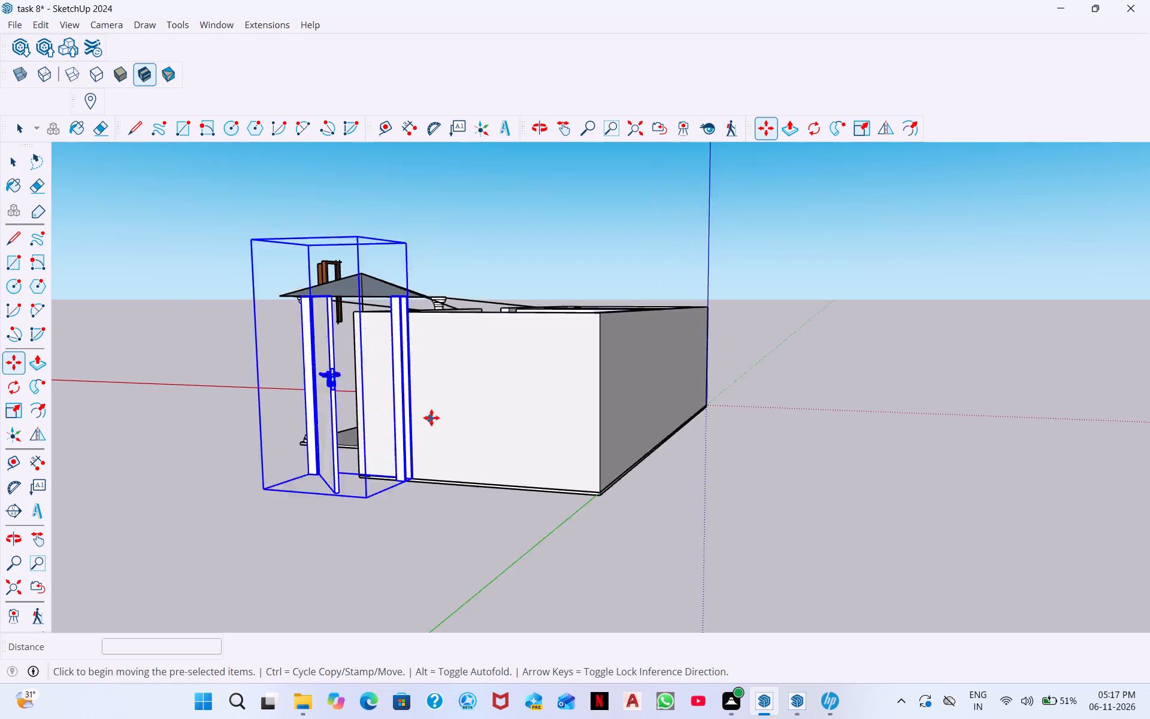
{"action": "middle_click_drag", "start_coordinate": [413, 433], "coordinate": [234, 440]}
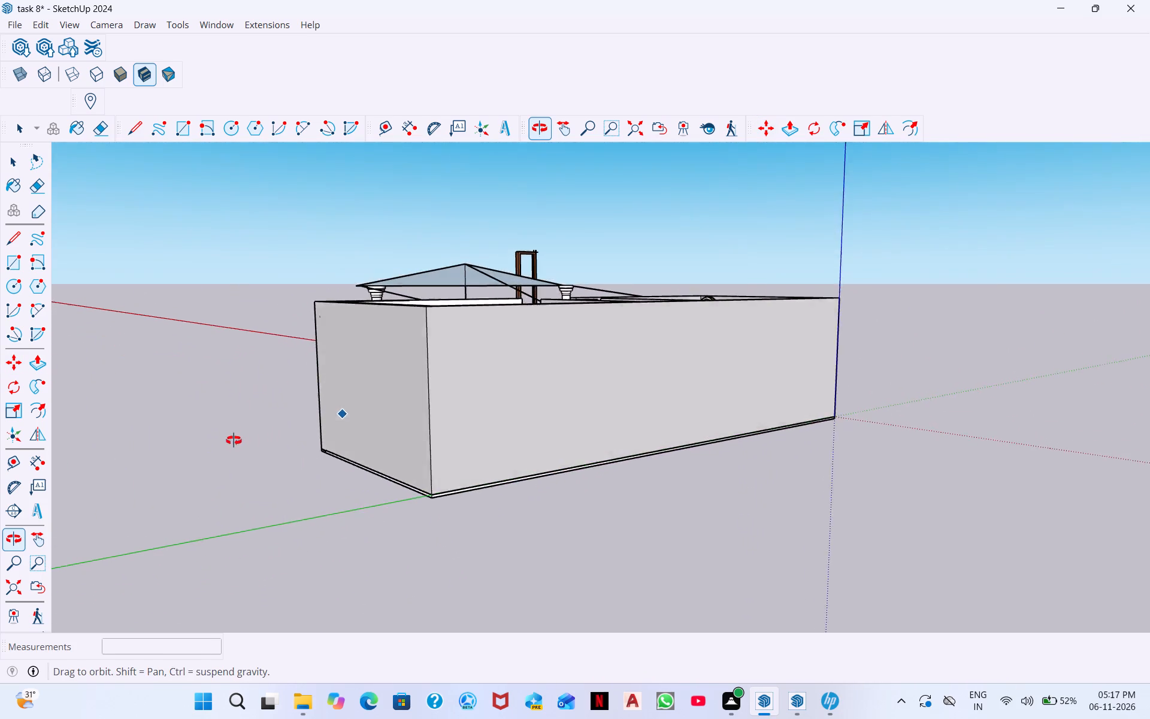
{"action": "middle_click_drag", "start_coordinate": [234, 440], "coordinate": [238, 437]}
{"action": "scroll", "coordinate": [286, 424], "scroll_direction": "down", "scroll_amount": 1}
{"action": "middle_click_drag", "start_coordinate": [498, 419], "coordinate": [813, 379]}
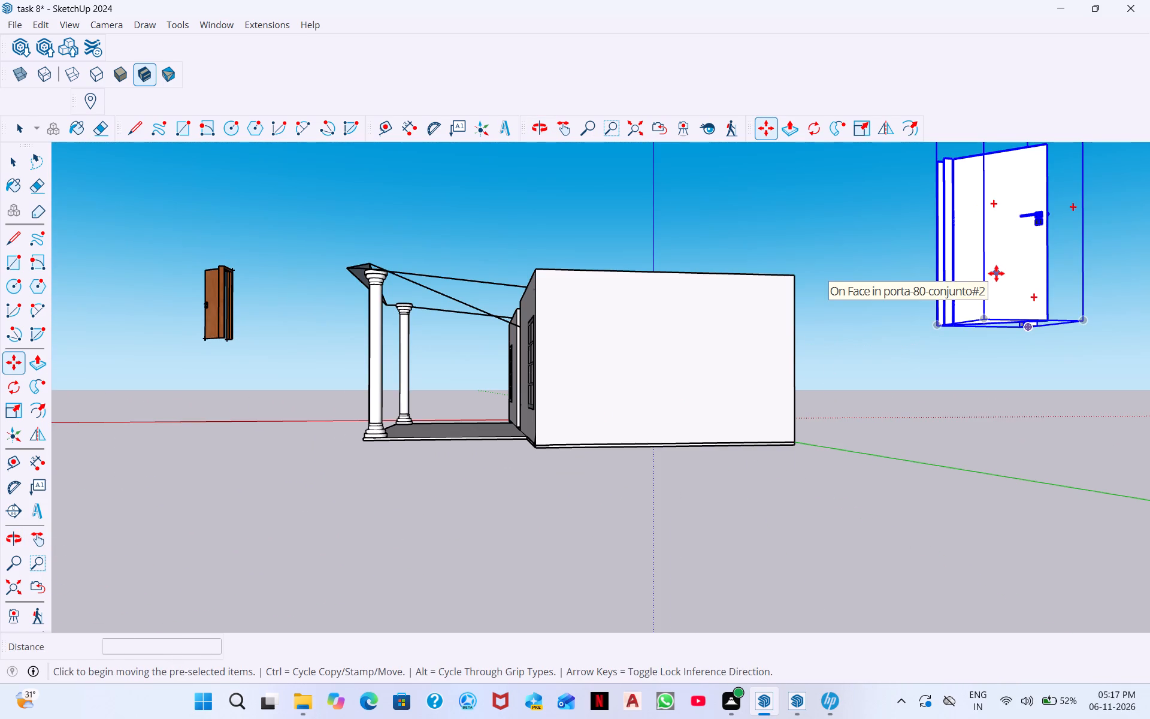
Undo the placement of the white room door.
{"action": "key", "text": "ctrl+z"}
Move the half-open wooden door by its bottom corner about 52' to open space in front of the porch.
{"action": "middle_click_drag", "start_coordinate": [480, 324], "coordinate": [722, 364]}
{"action": "scroll", "coordinate": [326, 374], "scroll_direction": "down", "scroll_amount": 8}
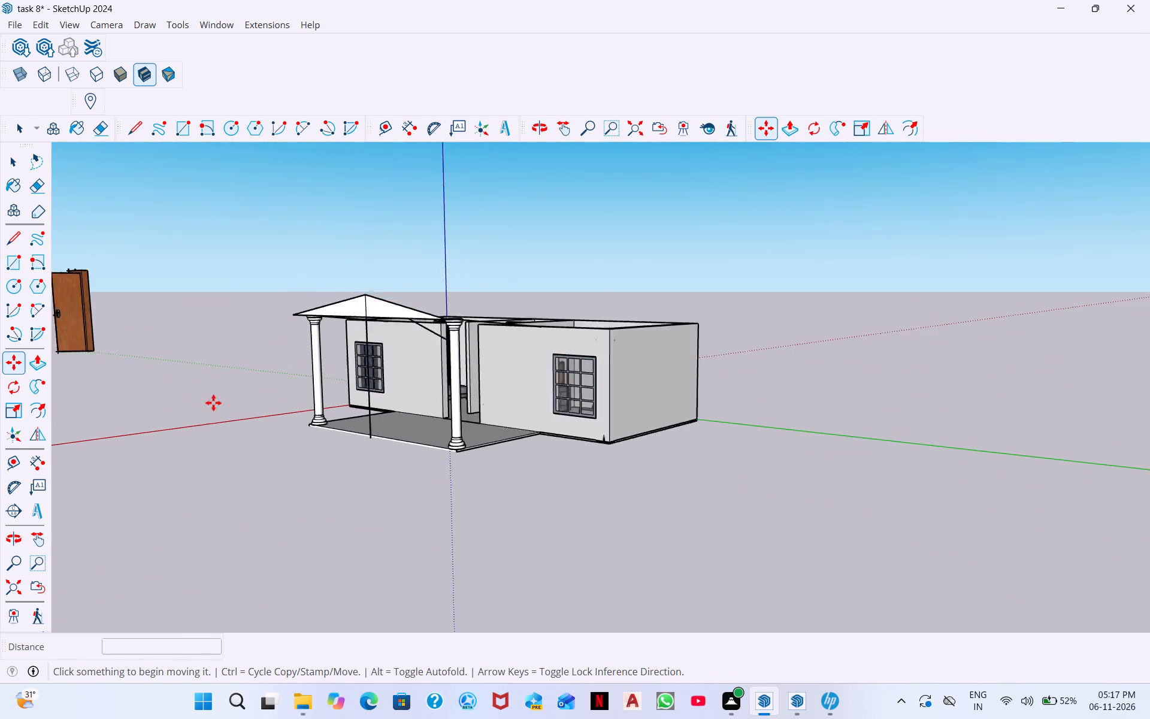
{"action": "left_click", "coordinate": [108, 356]}
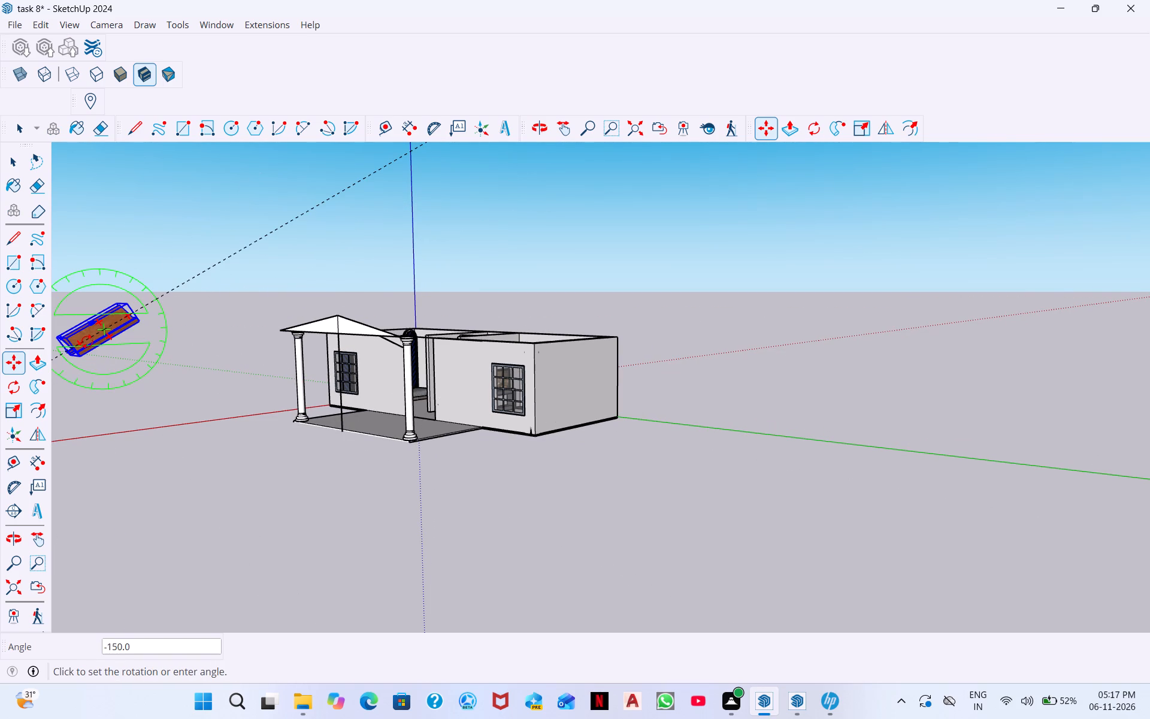
{"action": "key", "text": "ctrl+z"}
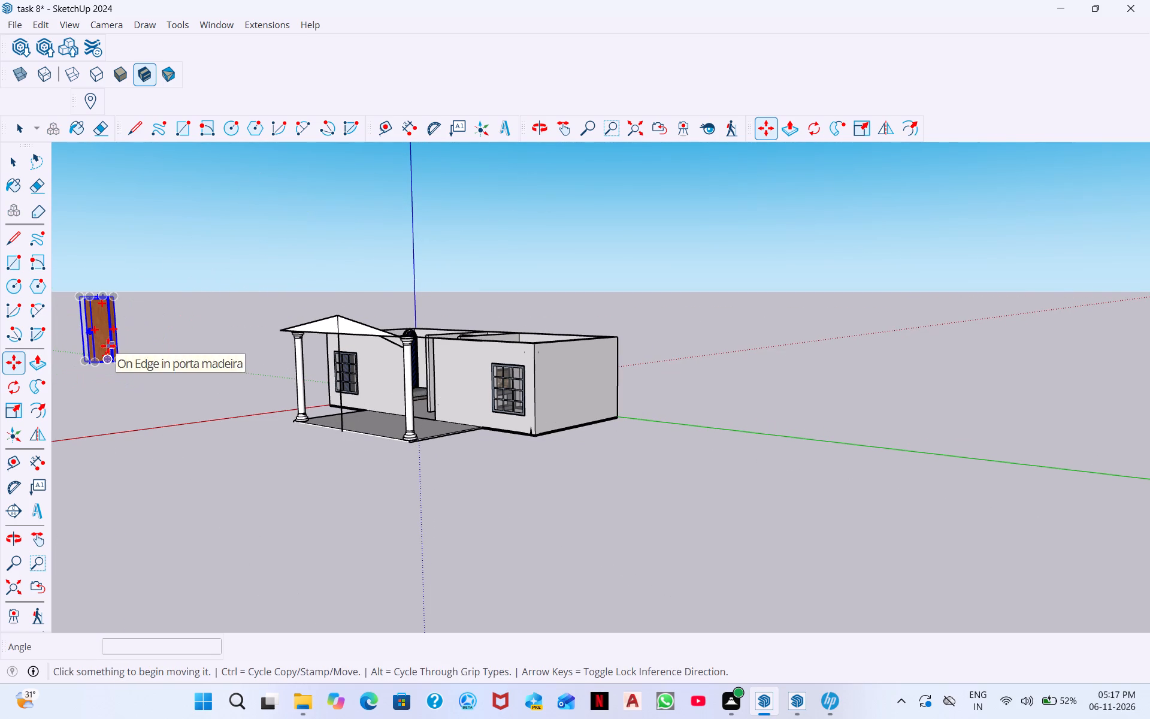
{"action": "scroll", "coordinate": [112, 376], "scroll_direction": "up", "scroll_amount": 6}
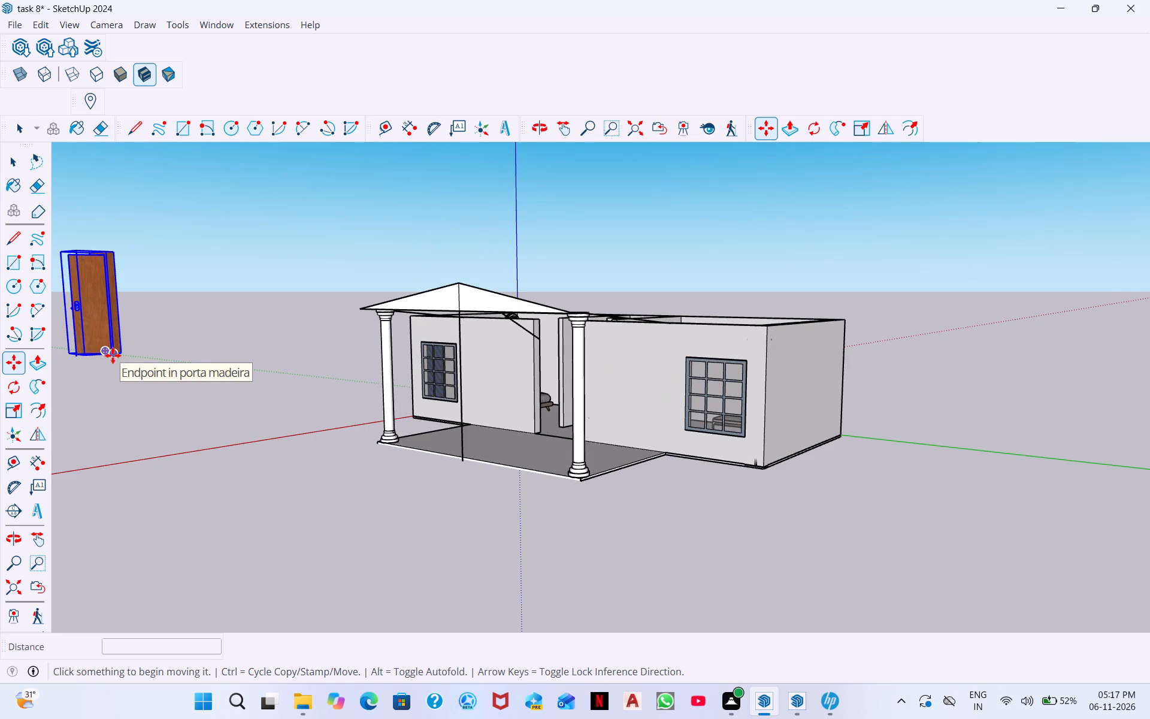
{"action": "left_click", "coordinate": [113, 355]}
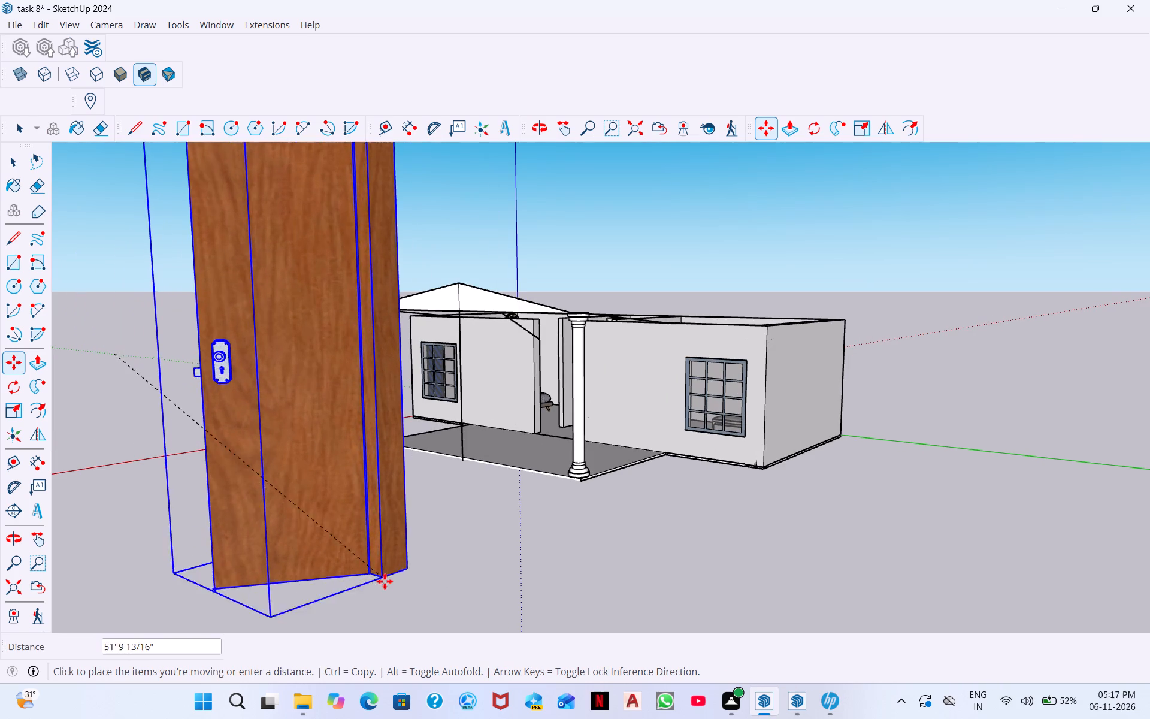
{"action": "left_click", "coordinate": [386, 596]}
Move the wooden door about 120' from its raised position back toward the house, close to the red axis.
{"action": "scroll", "coordinate": [381, 555], "scroll_direction": "down", "scroll_amount": 10}
{"action": "middle_click_drag", "start_coordinate": [440, 617], "coordinate": [391, 486]}
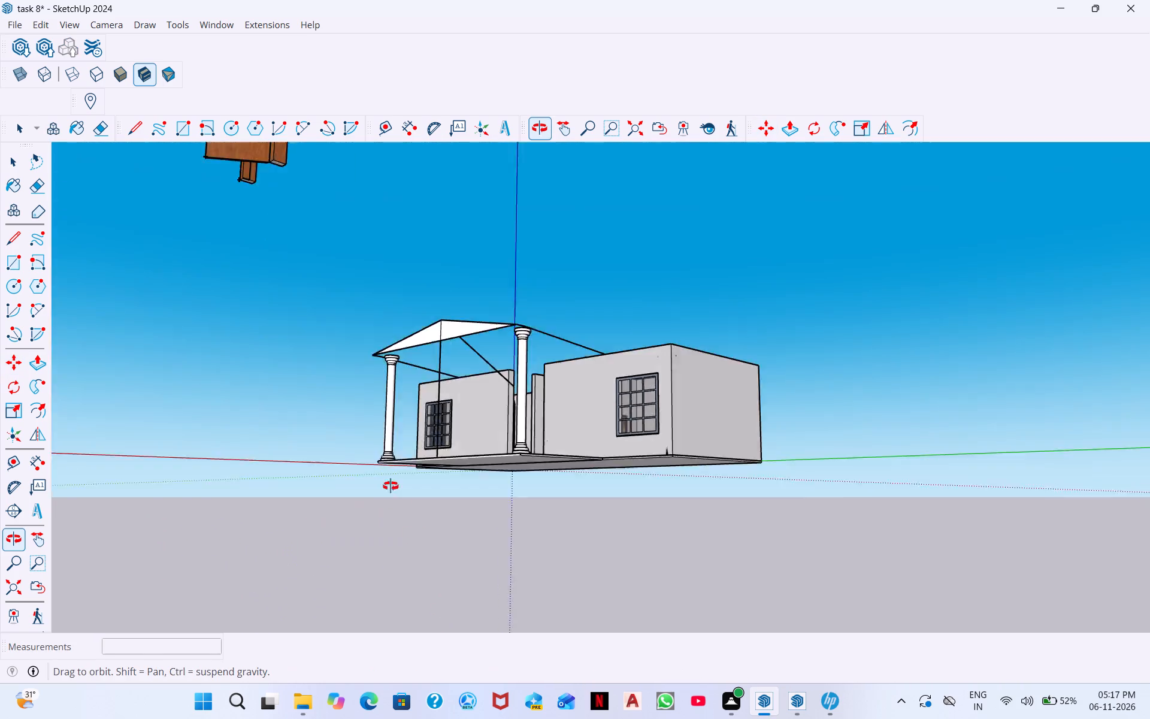
{"action": "middle_click_drag", "start_coordinate": [391, 486], "coordinate": [380, 493]}
{"action": "scroll", "coordinate": [335, 437], "scroll_direction": "down", "scroll_amount": 8}
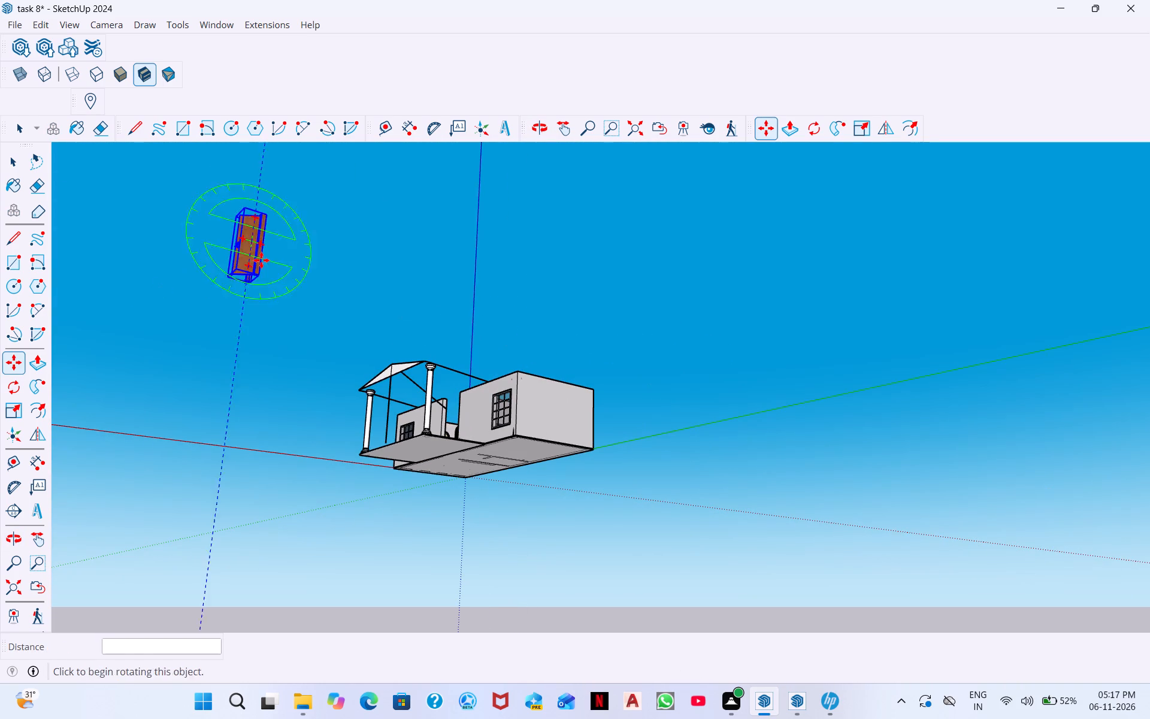
{"action": "left_click", "coordinate": [246, 274]}
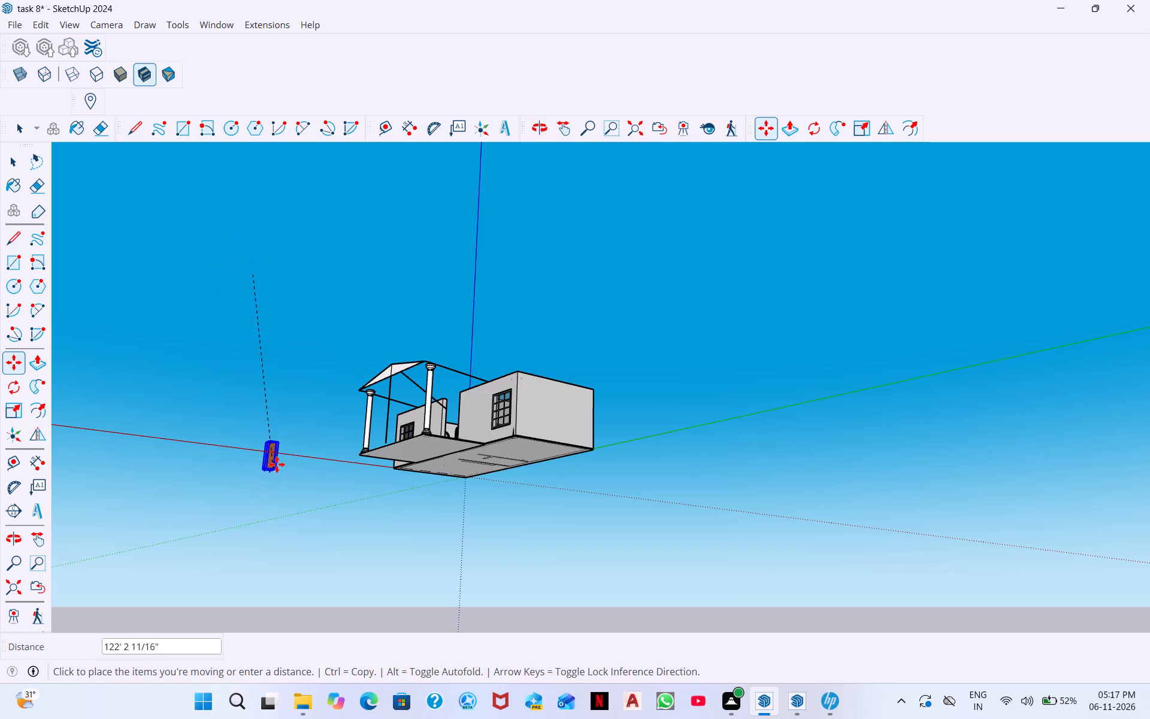
{"action": "left_click", "coordinate": [282, 450]}
{"action": "scroll", "coordinate": [285, 448], "scroll_direction": "down", "scroll_amount": 1}
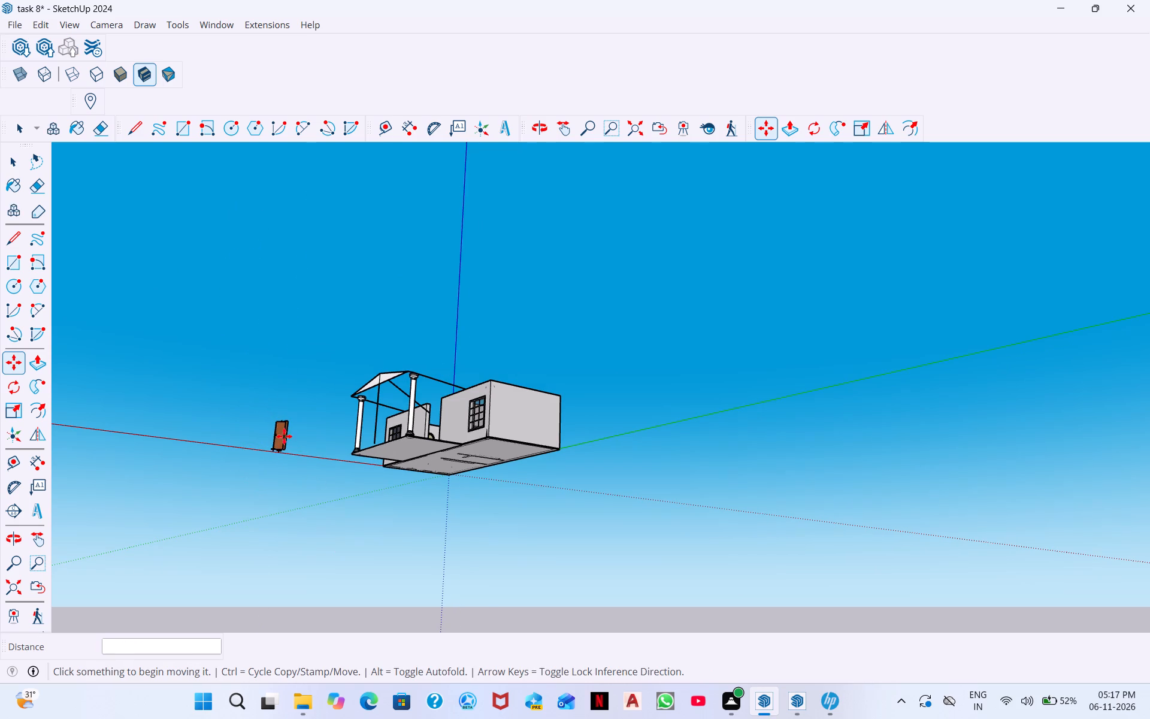
{"action": "middle_click_drag", "start_coordinate": [284, 436], "coordinate": [325, 503]}
{"action": "middle_click_drag", "start_coordinate": [283, 430], "coordinate": [284, 467]}
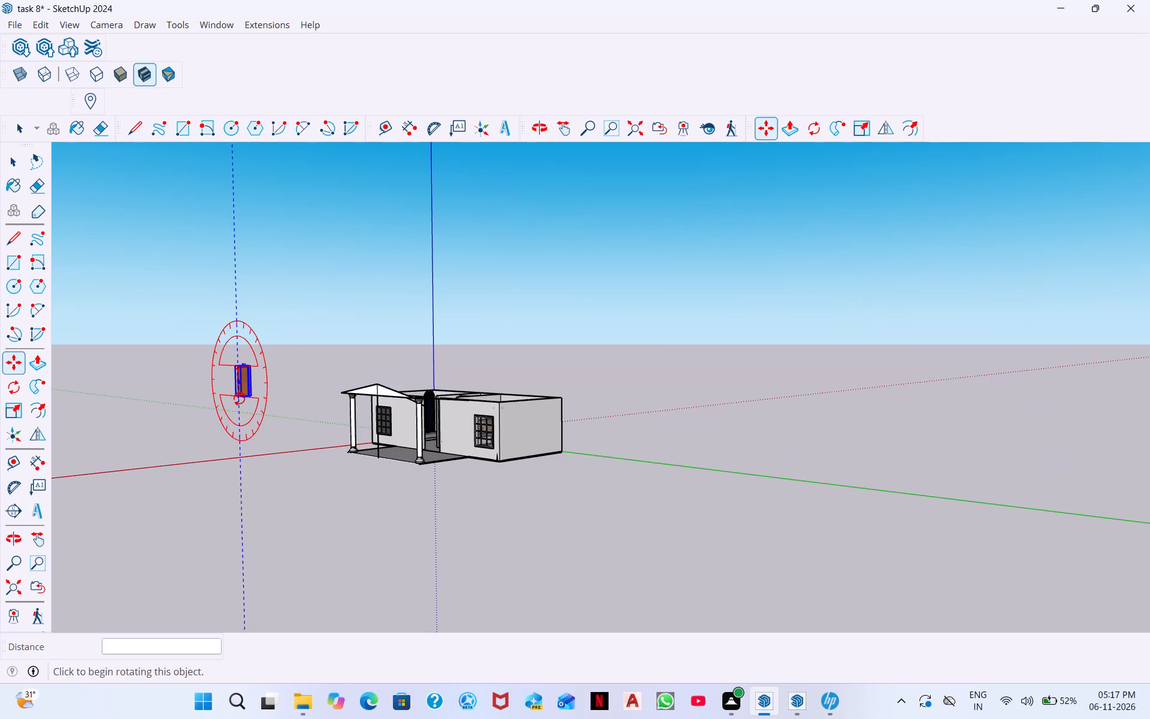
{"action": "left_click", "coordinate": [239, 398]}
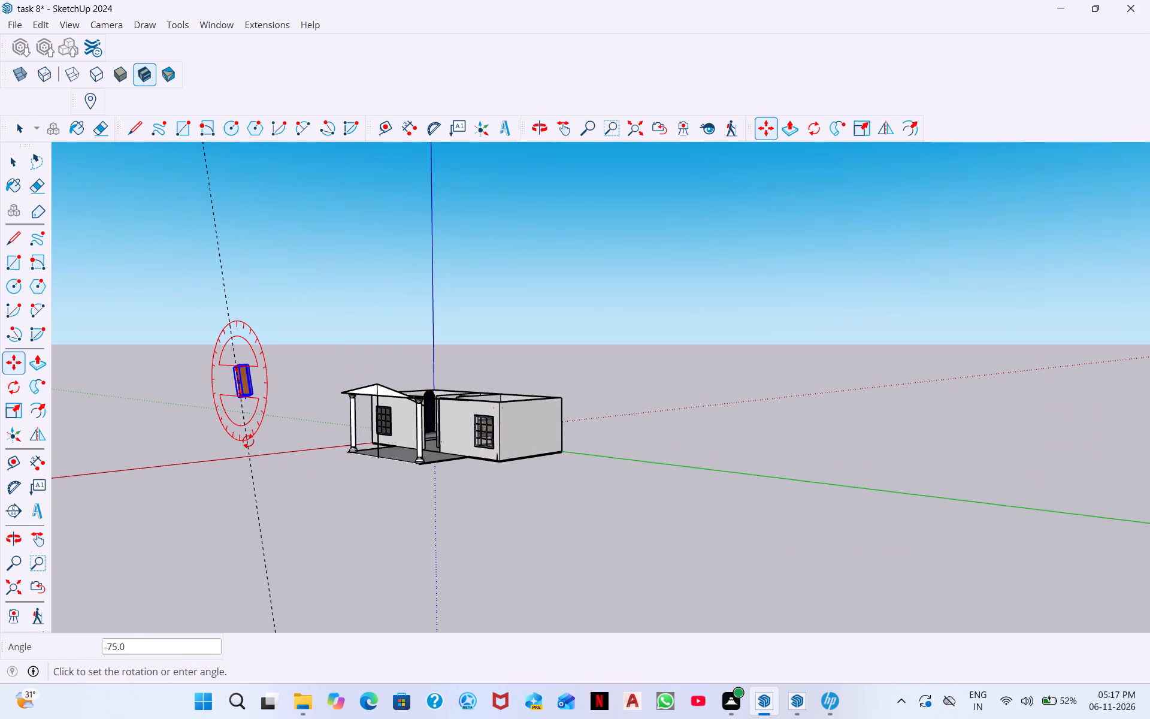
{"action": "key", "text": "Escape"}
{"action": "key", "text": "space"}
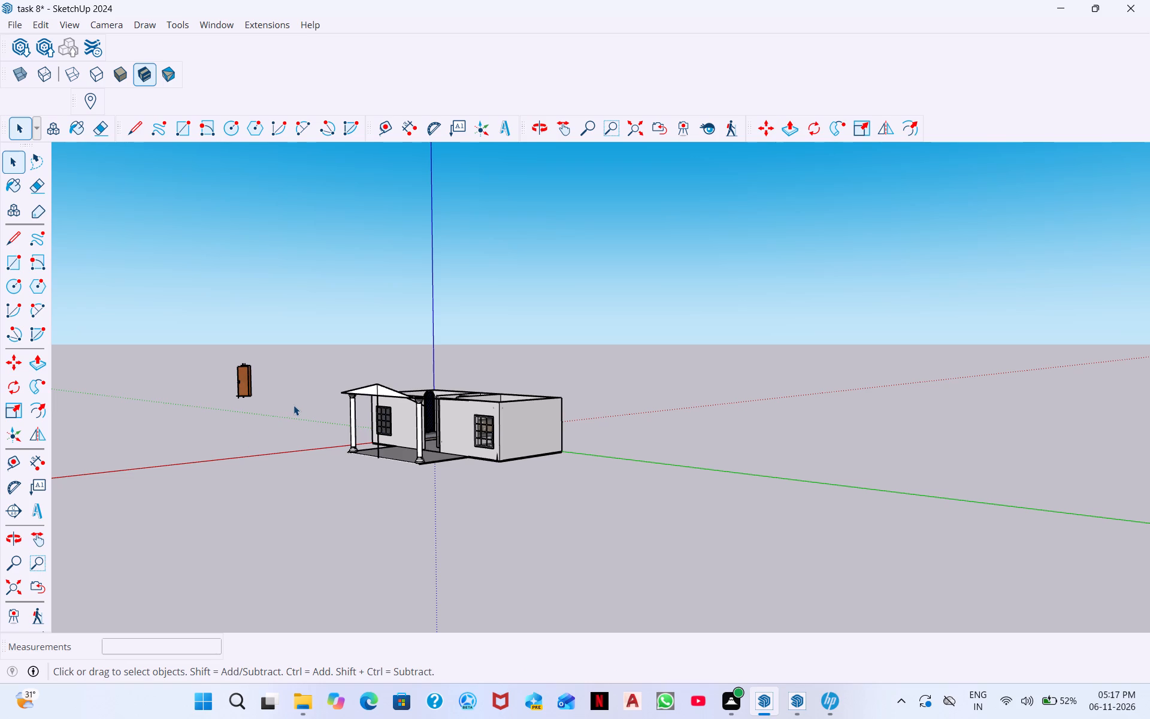
Move the wooden door downward from its bottom corner toward ground level beside the house.
{"action": "scroll", "coordinate": [244, 397], "scroll_direction": "up", "scroll_amount": 10}
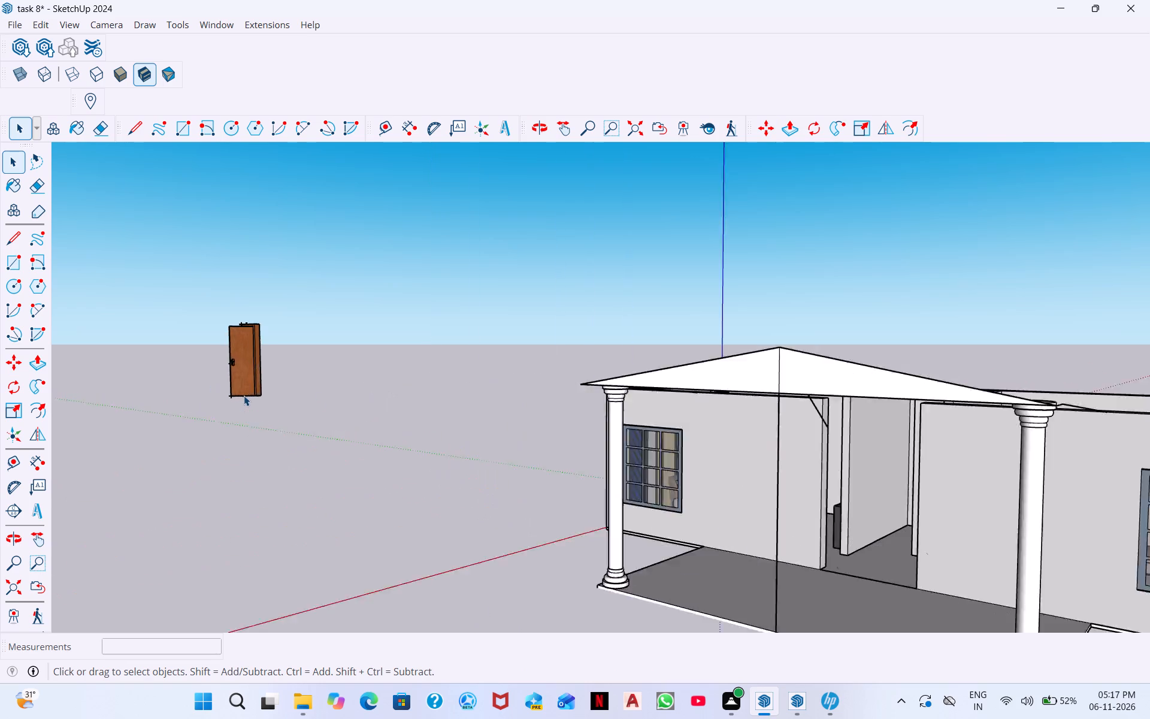
{"action": "scroll", "coordinate": [244, 395], "scroll_direction": "up", "scroll_amount": 2}
{"action": "left_click", "coordinate": [257, 391]}
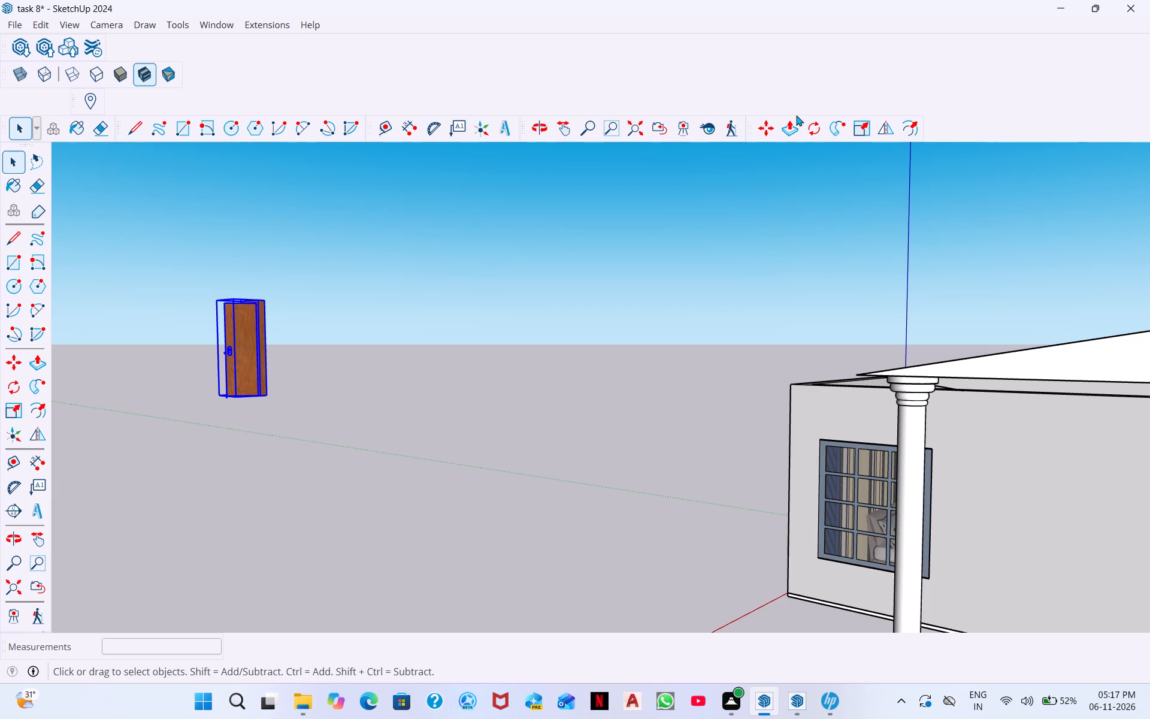
{"action": "left_click", "coordinate": [766, 132]}
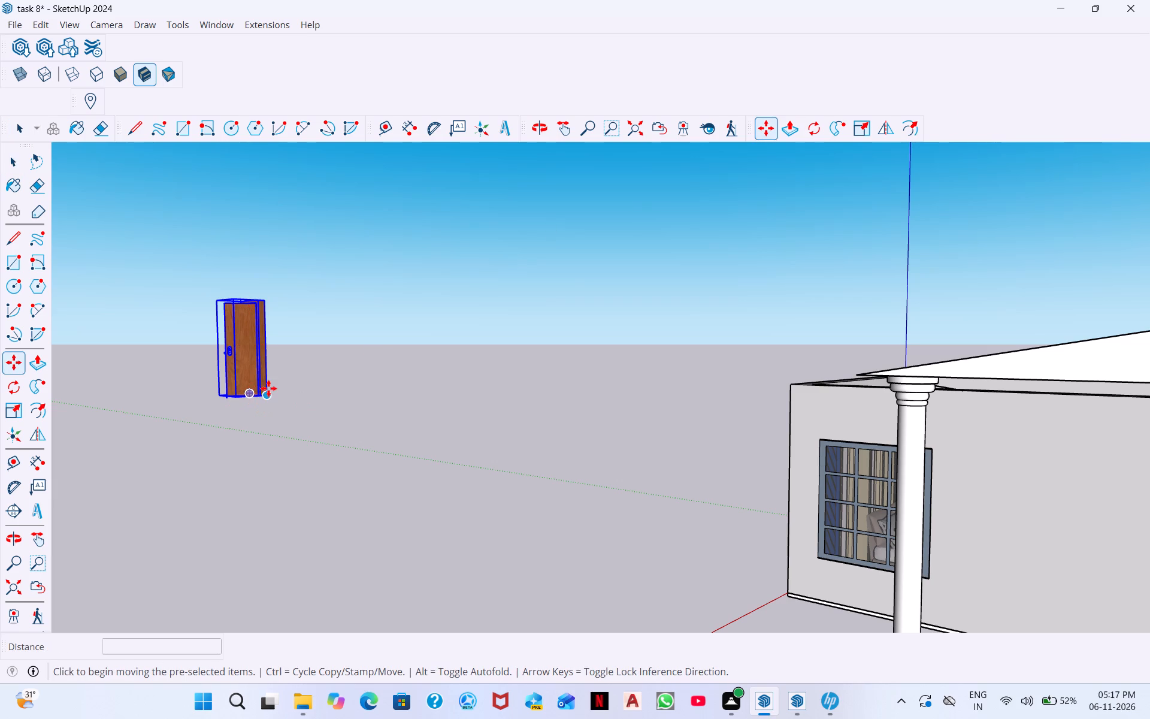
{"action": "left_click", "coordinate": [268, 387]}
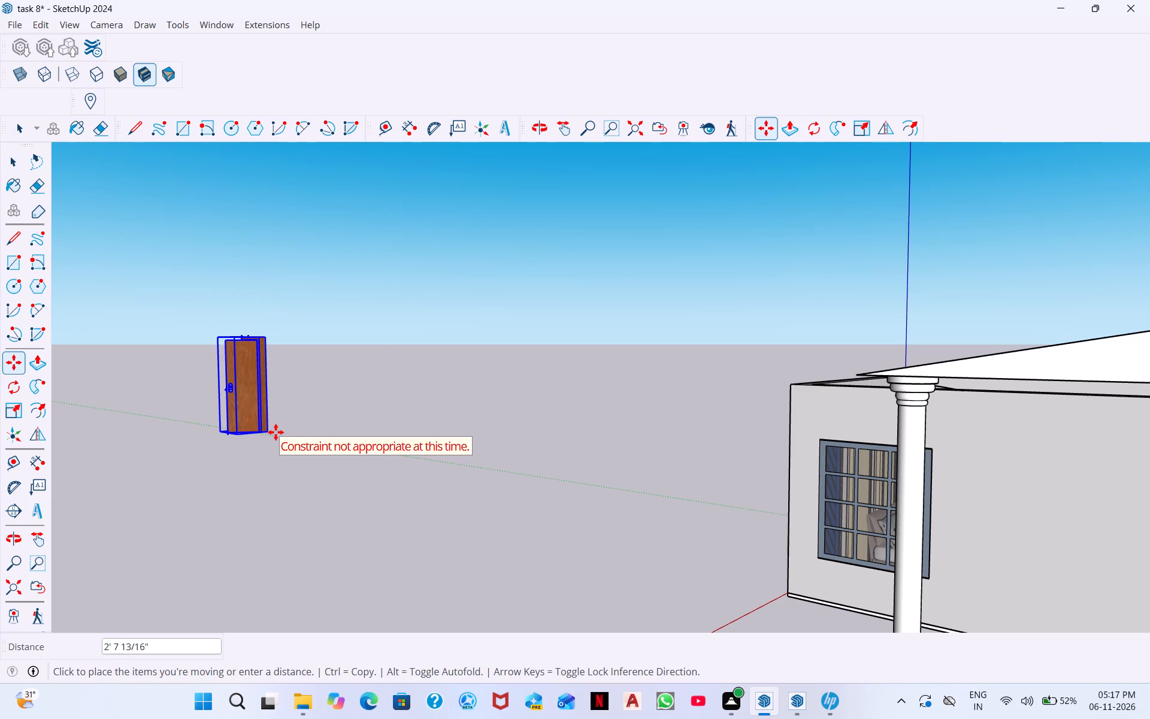